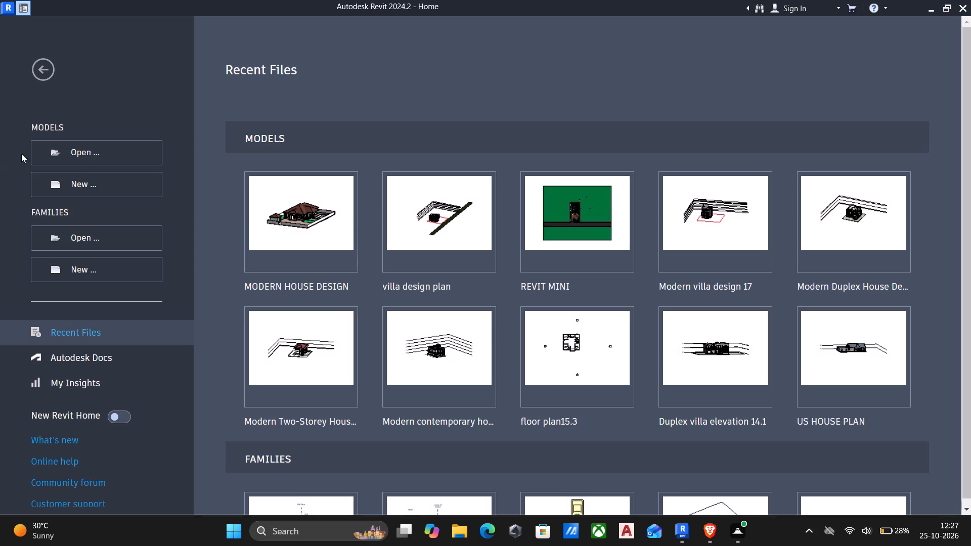
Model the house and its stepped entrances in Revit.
Create a new project from the Default-Multi-discipline.rte template in the English-Imperial folder.
left_click(86, 181)
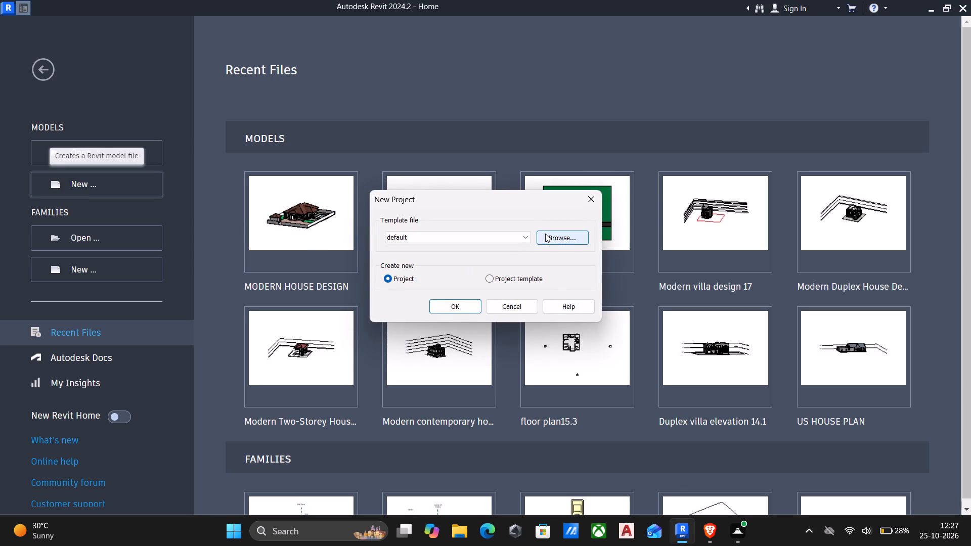
left_click(519, 233)
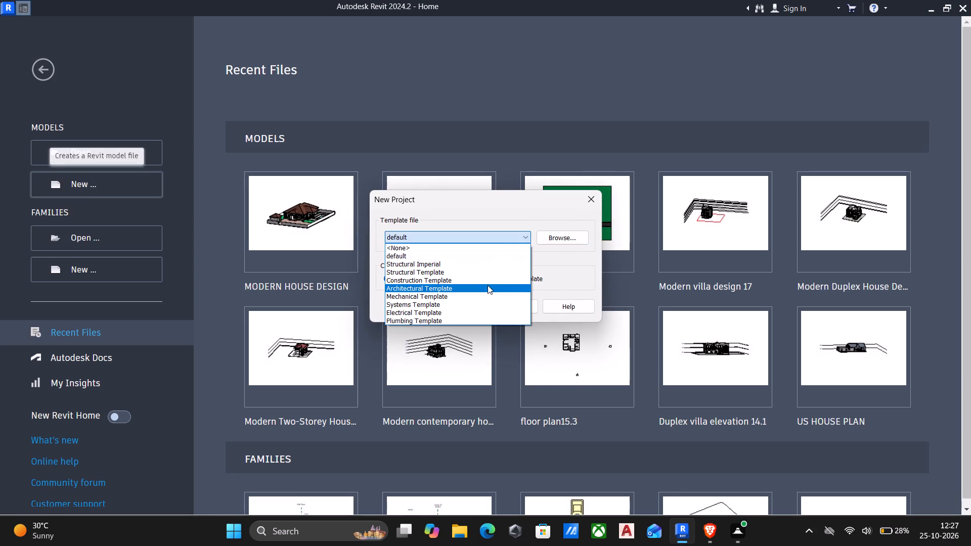
scroll(488, 286, "down", 5)
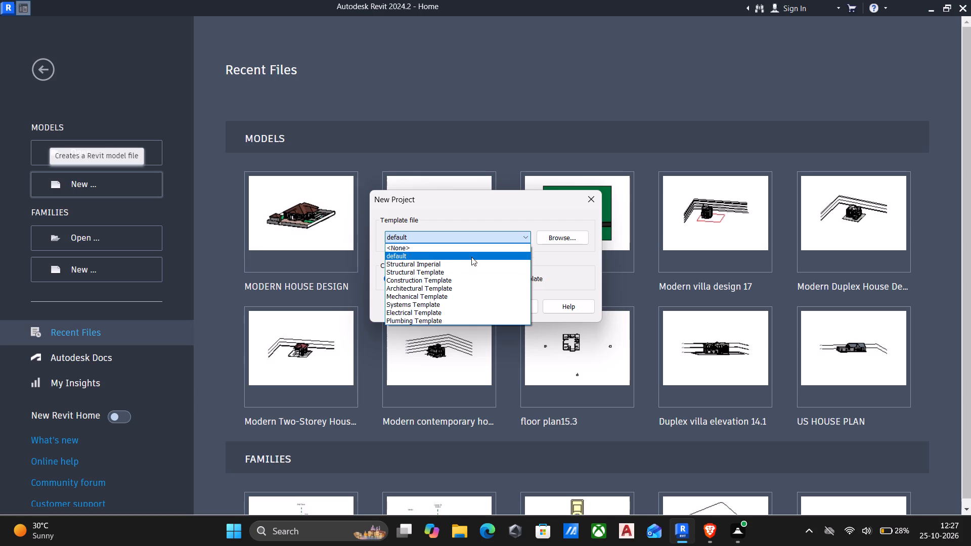
left_click(522, 236)
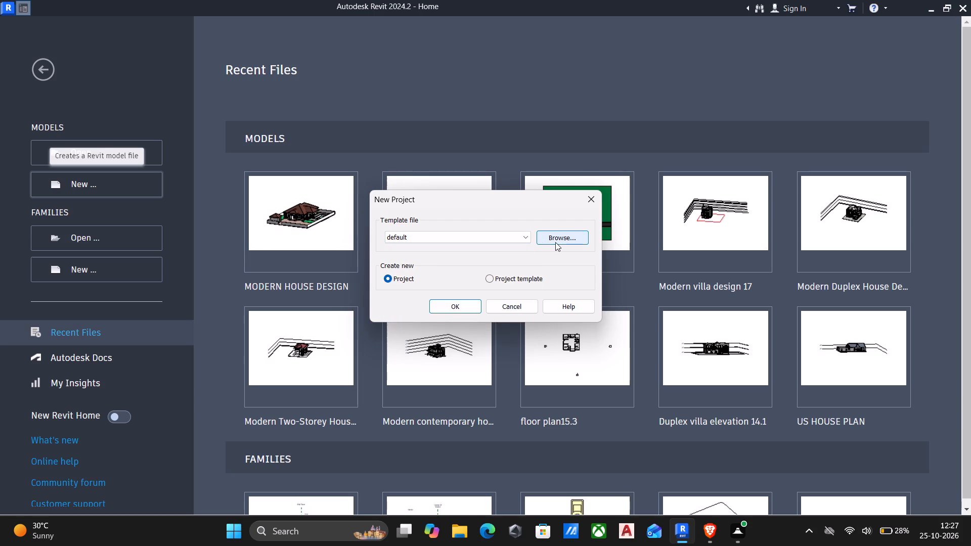
left_click(553, 238)
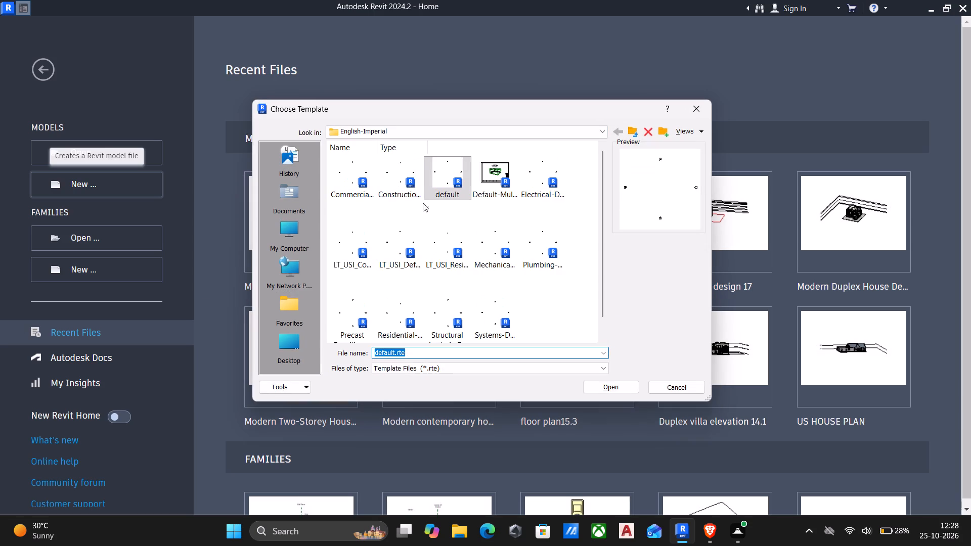
left_click(491, 181)
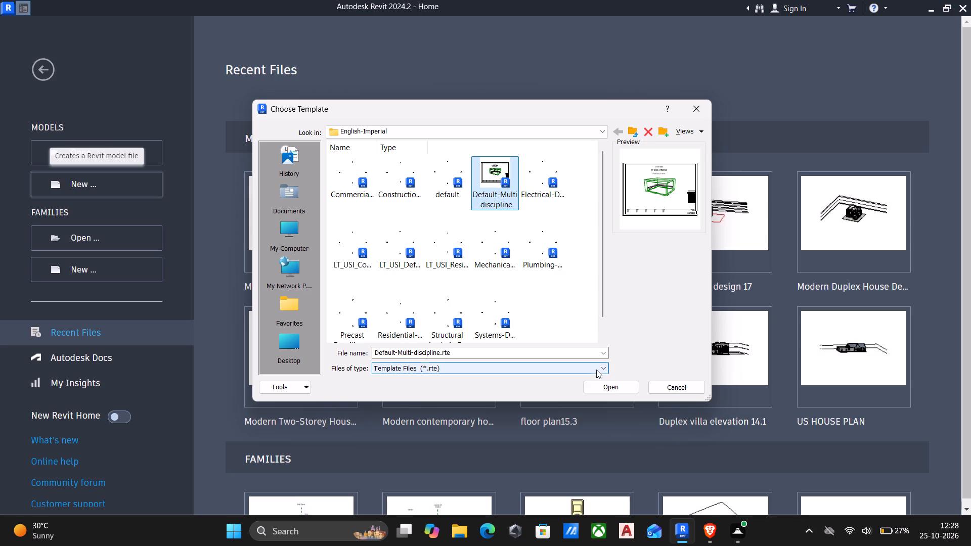
left_click(601, 382)
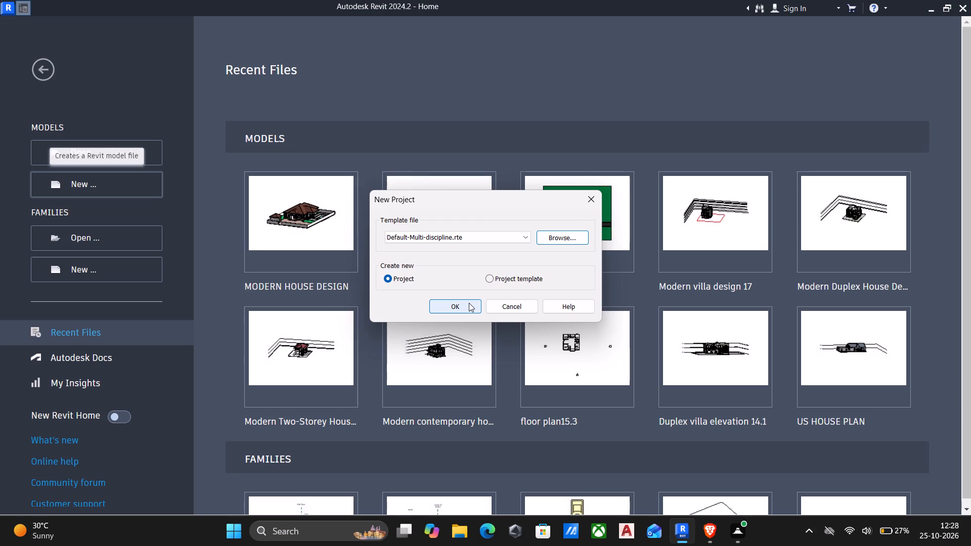
left_click(469, 303)
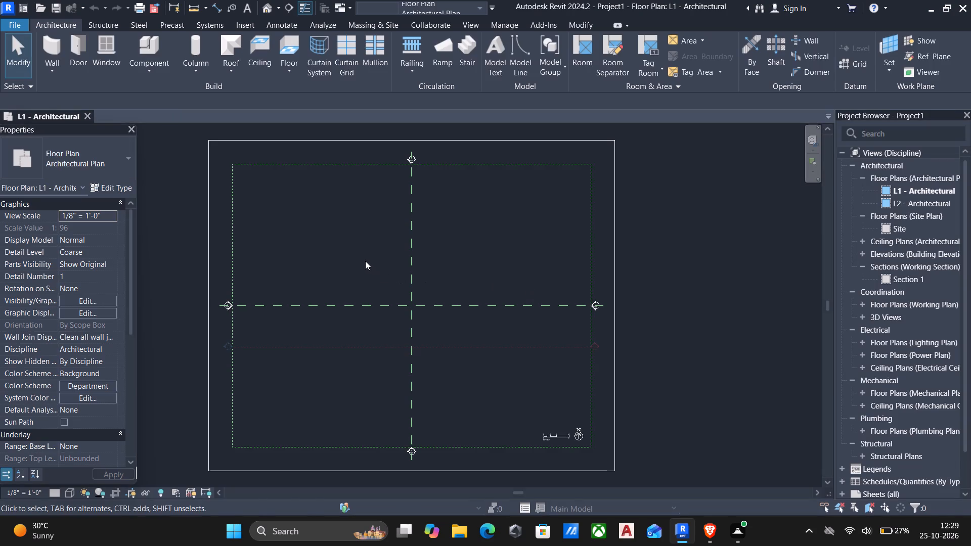
Delete the graphic scale and the north arrow symbol near the lower corner of the L1 - Architectural plan.
middle_click_drag(365, 261, 430, 281)
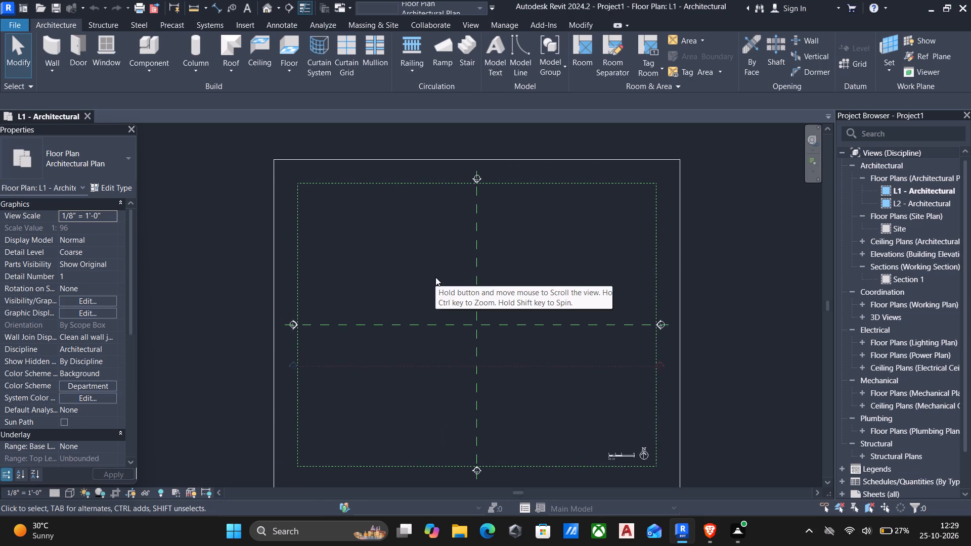
left_click(621, 454)
key("Delete")
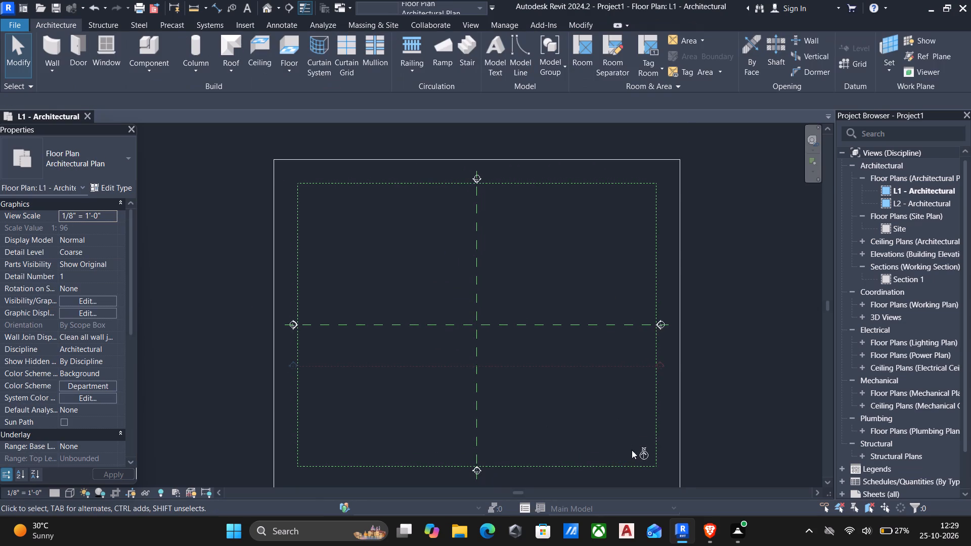
scroll(633, 451, "up", 4)
left_click(642, 452)
key("Delete")
scroll(524, 397, "down", 5)
Hide the two dashed centre lines and the section line in the L1 - Architectural plan as elements.
middle_click_drag(507, 391, 525, 386)
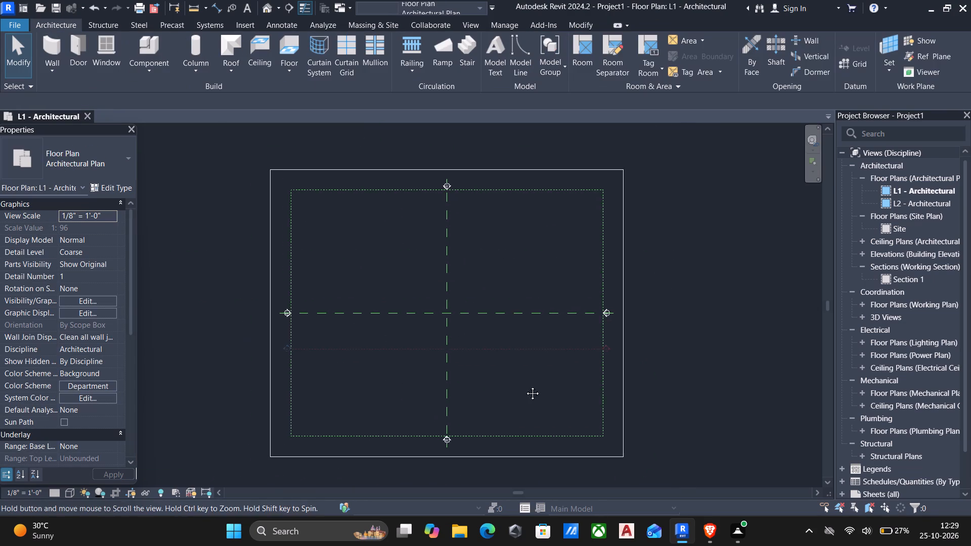
middle_click_drag(525, 386, 532, 385)
scroll(532, 370, "up", 3)
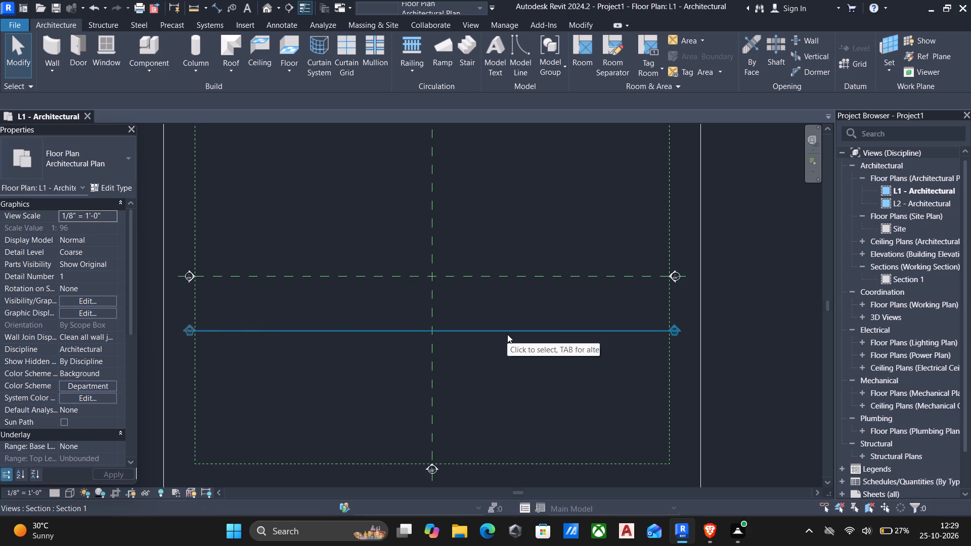
scroll(514, 343, "down", 3)
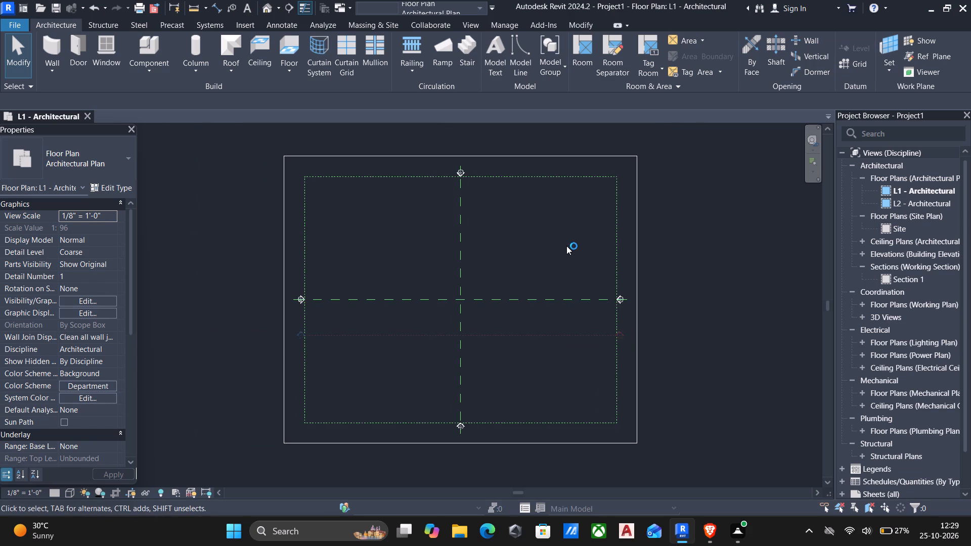
left_click_drag(565, 243, 365, 368)
right_click(720, 270)
left_click(768, 266)
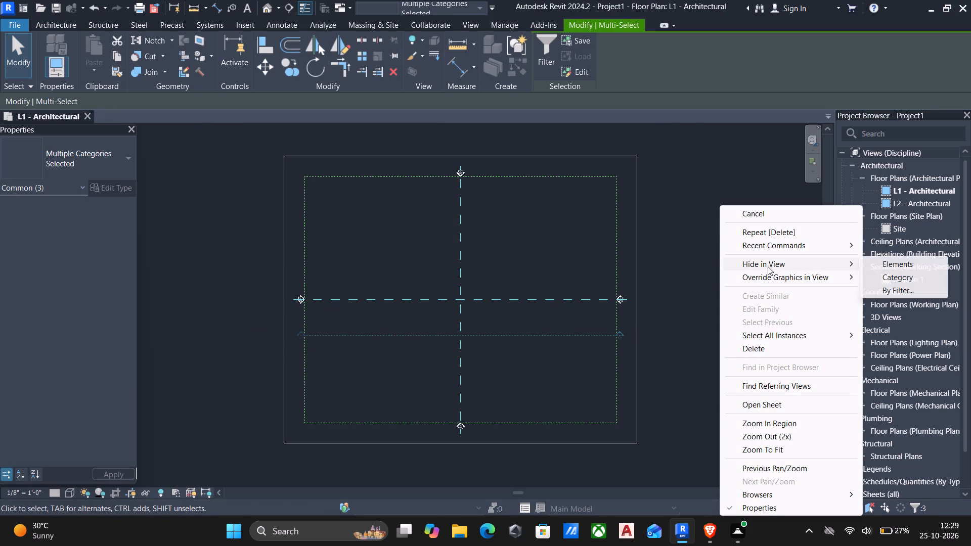
left_click(891, 266)
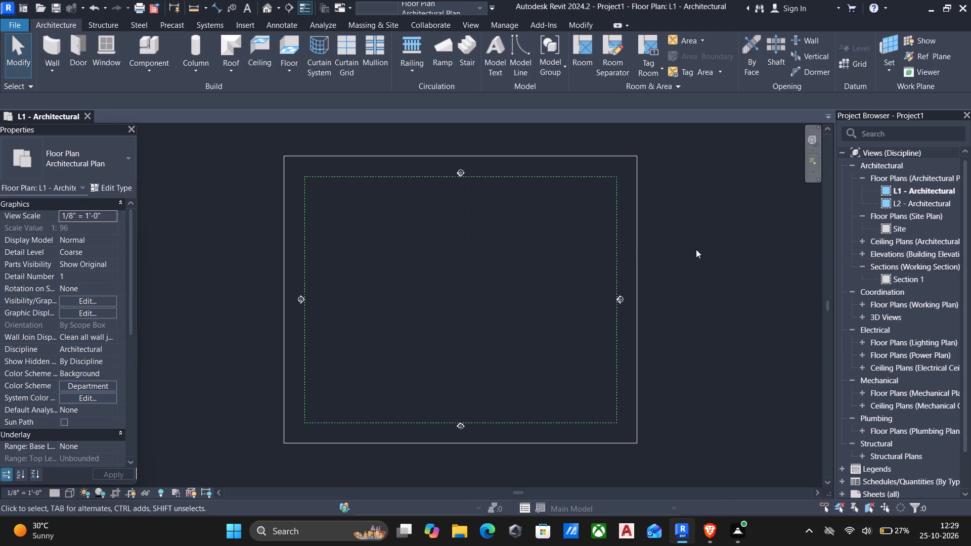
Hide the dotted Grids and Levels scope box in the plan view as an element.
scroll(637, 247, "down", 3)
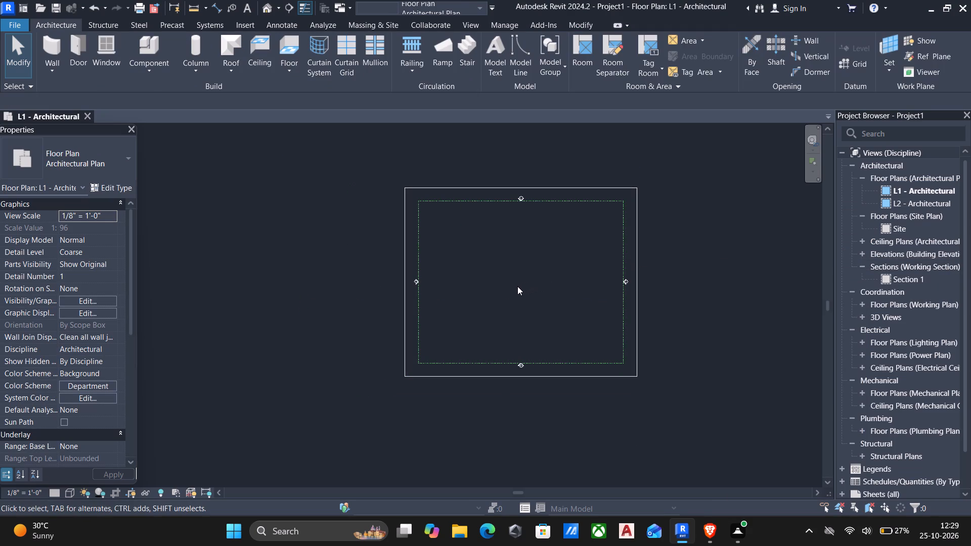
left_click(419, 311)
right_click(480, 286)
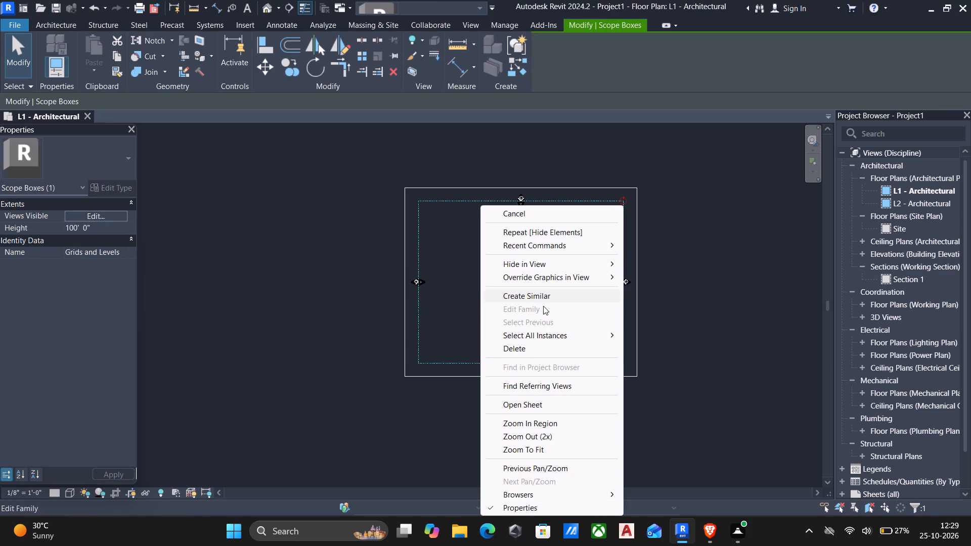
left_click(528, 262)
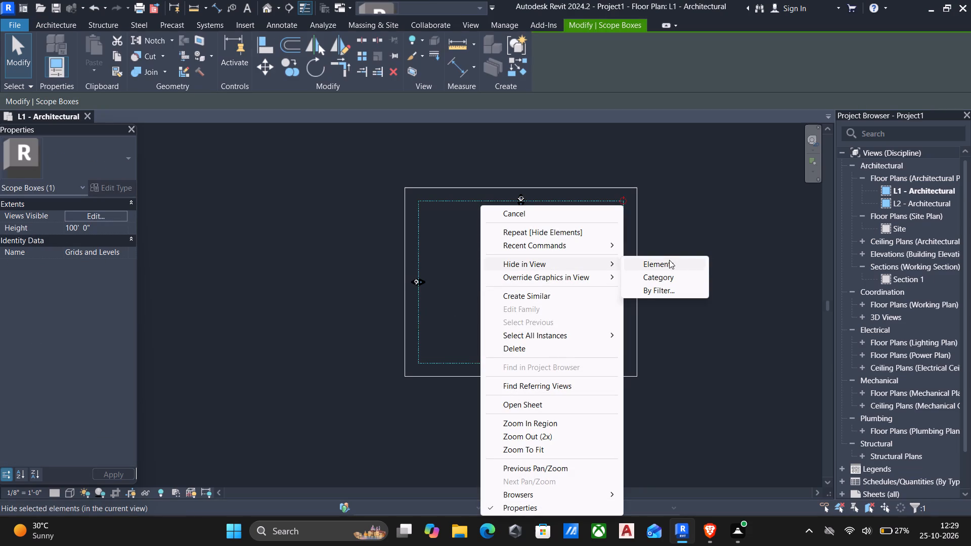
left_click(669, 260)
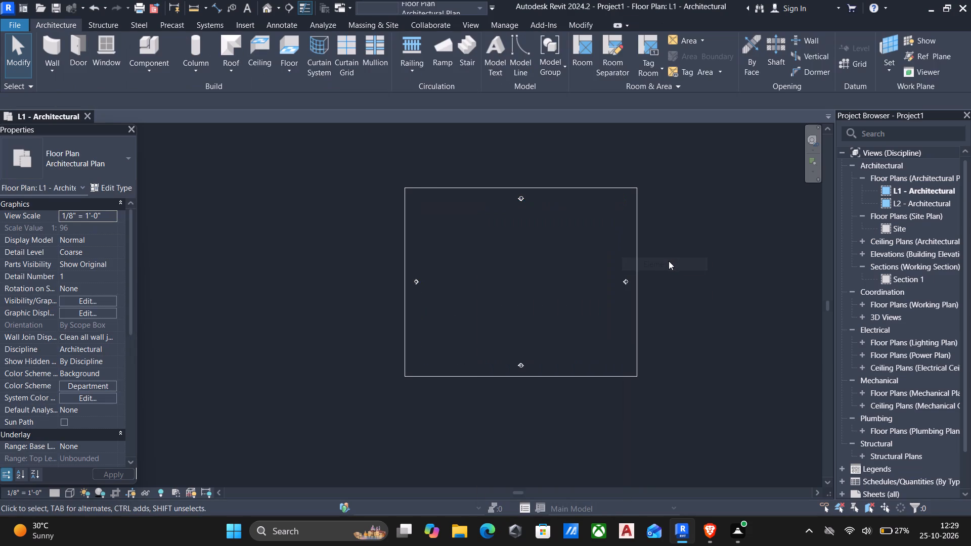
Set the scope box of the L1 - Architectural view to None, keeping depth clipping at No clip.
left_click(406, 338)
scroll(89, 338, "down", 5)
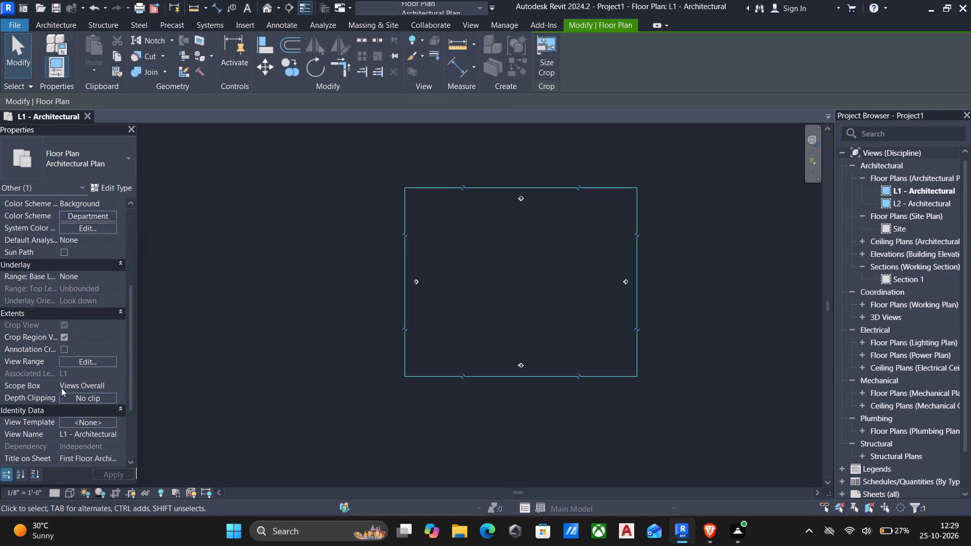
scroll(76, 404, "down", 1)
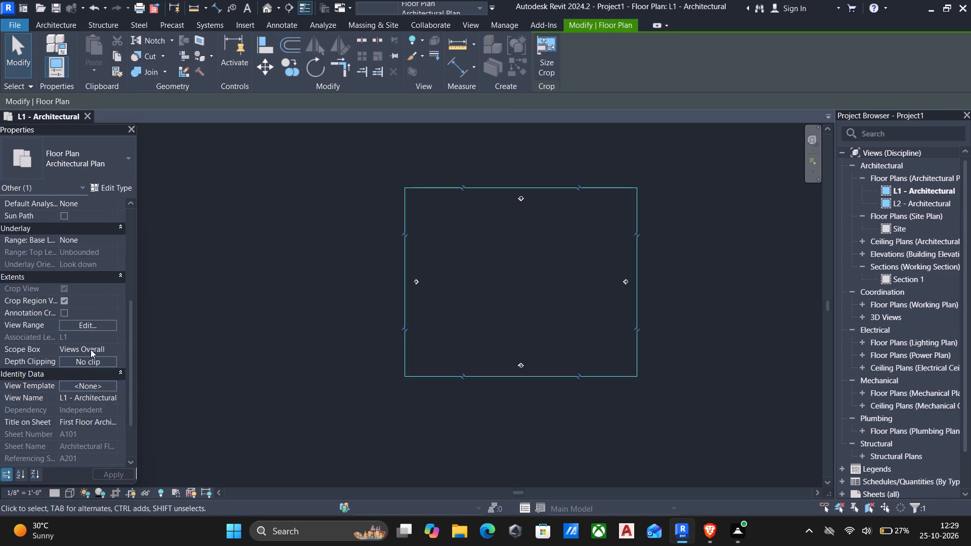
left_click(110, 348)
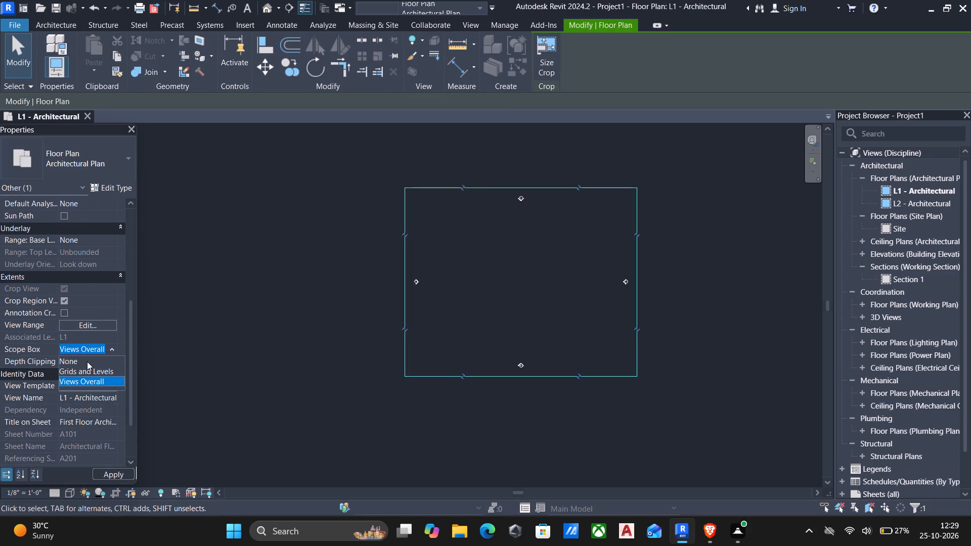
left_click(87, 361)
left_click(98, 361)
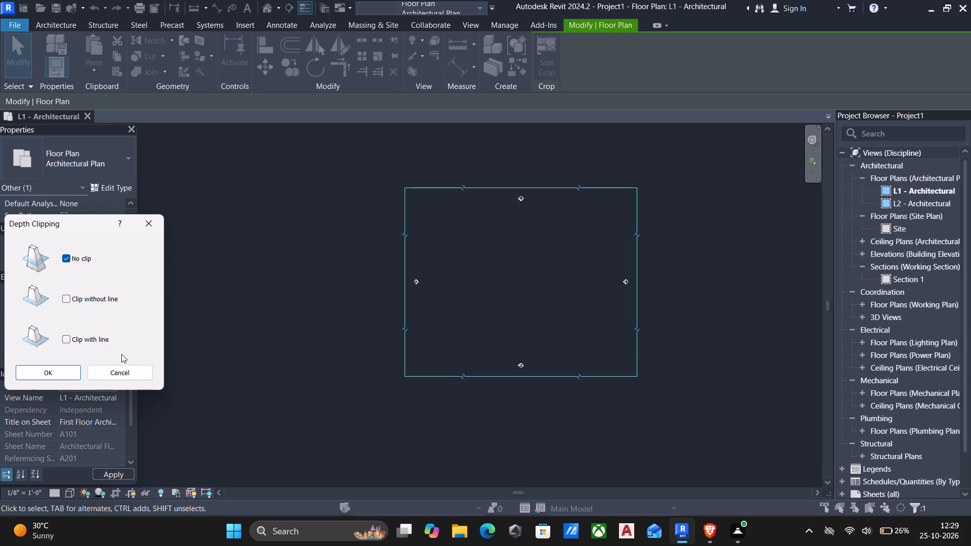
left_click(231, 375)
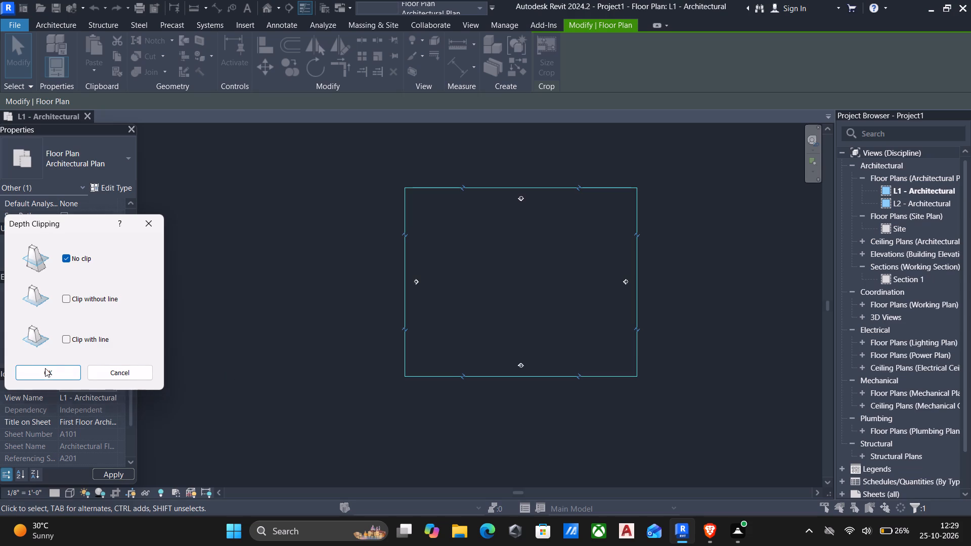
left_click(48, 371)
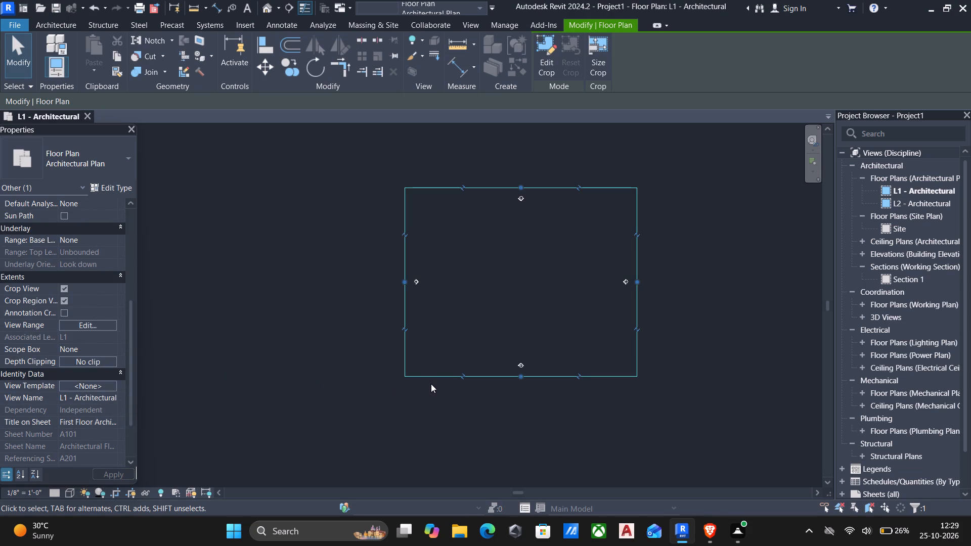
left_click(672, 425)
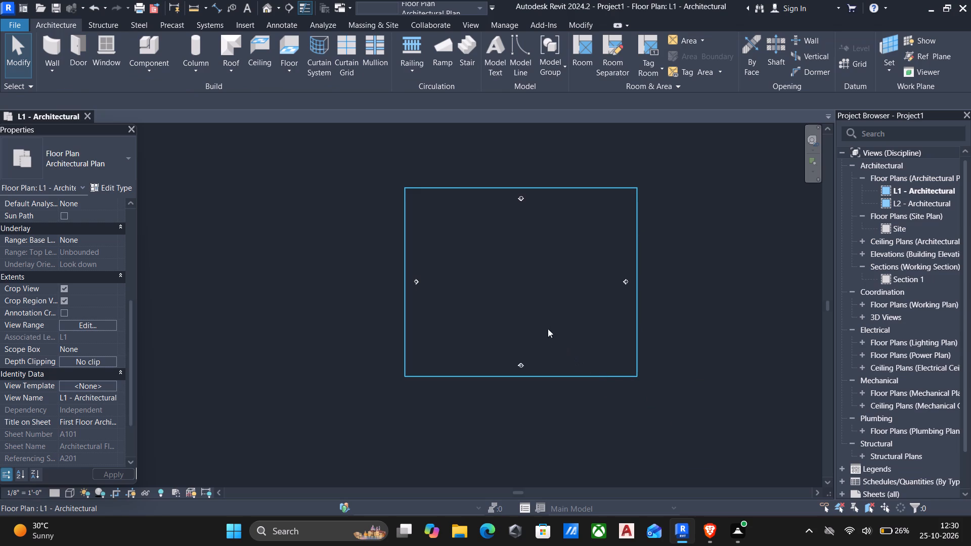
Draw a 60' by 76' rectangle of thin detail lines near the centre of the plan's crop region.
left_click(280, 23)
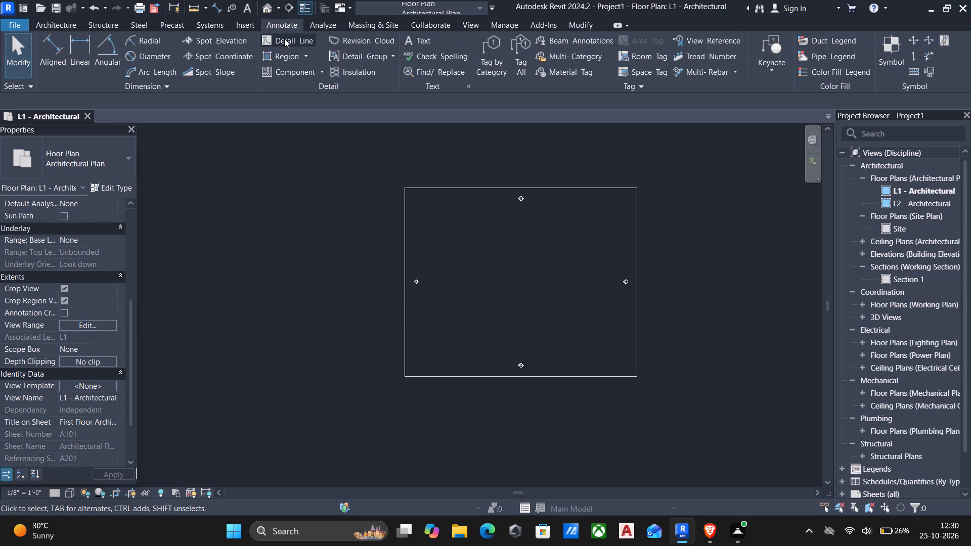
left_click(284, 38)
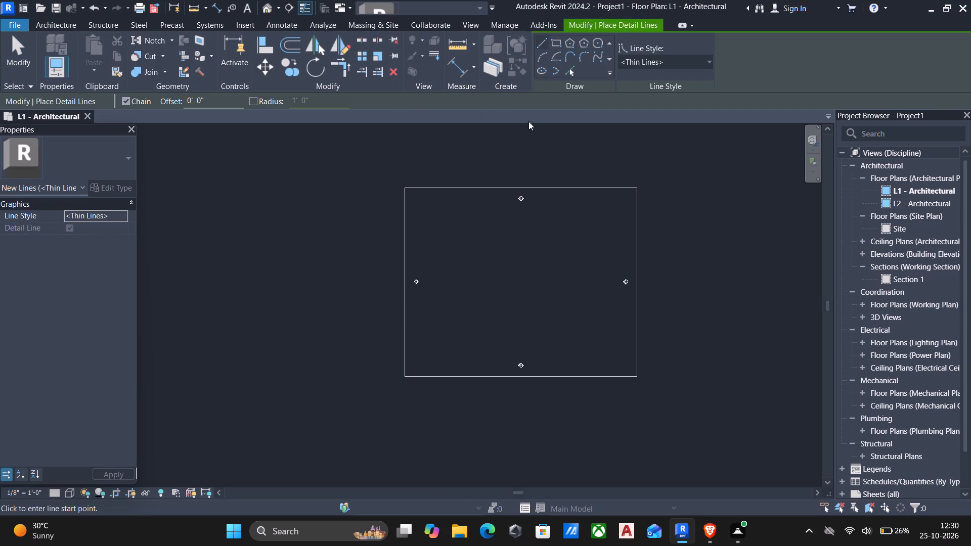
left_click(557, 45)
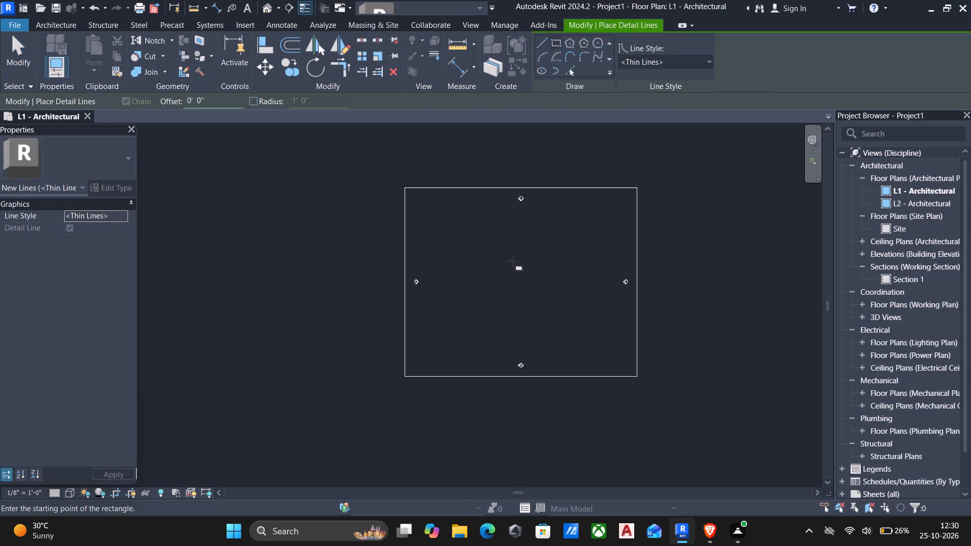
left_click(495, 244)
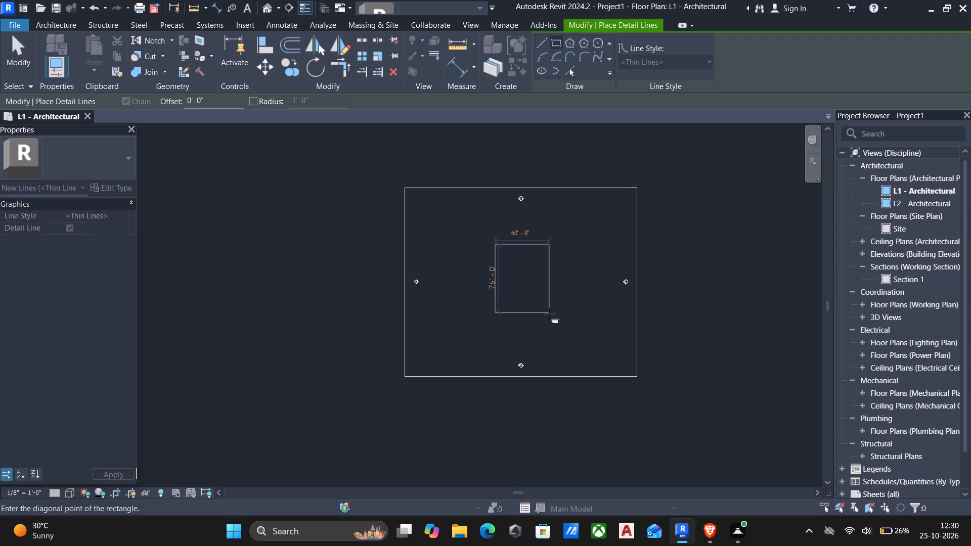
left_click(549, 314)
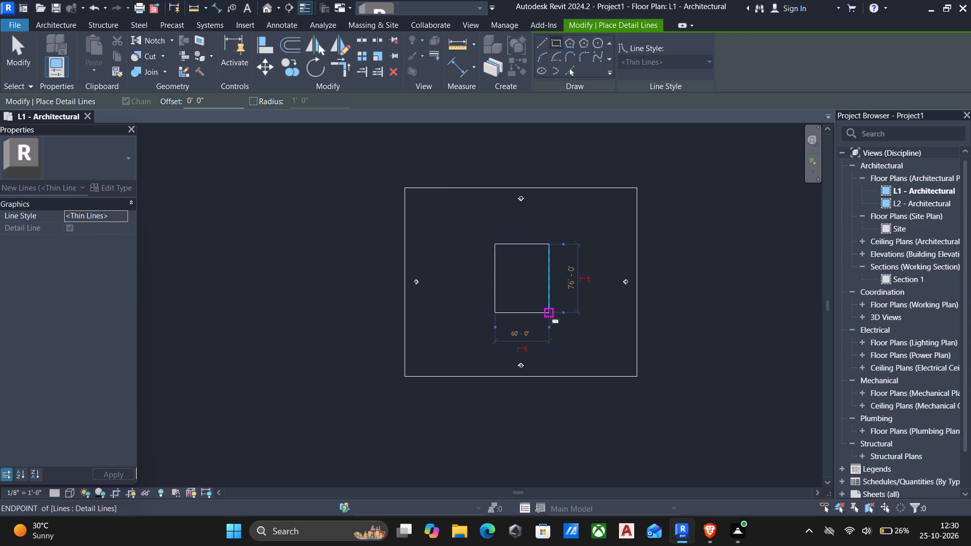
key("Escape")
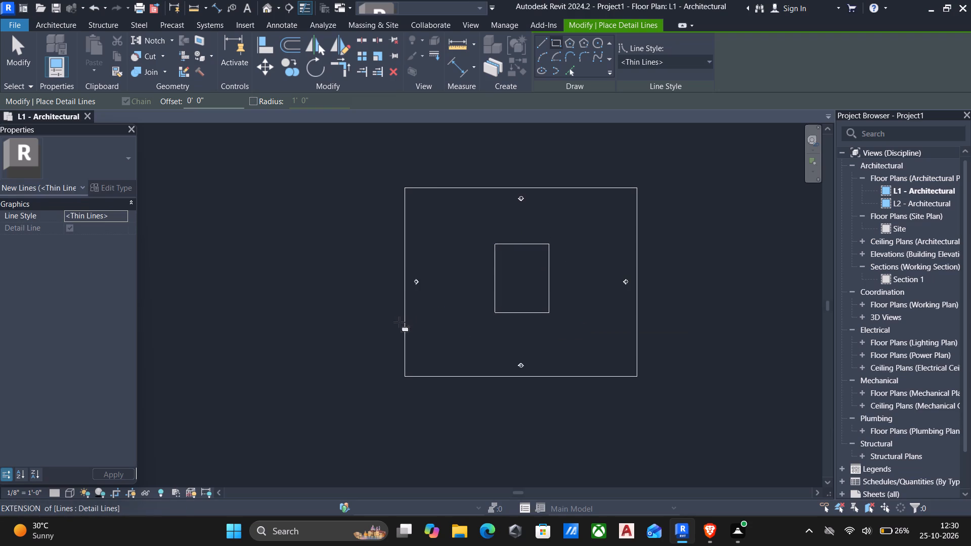
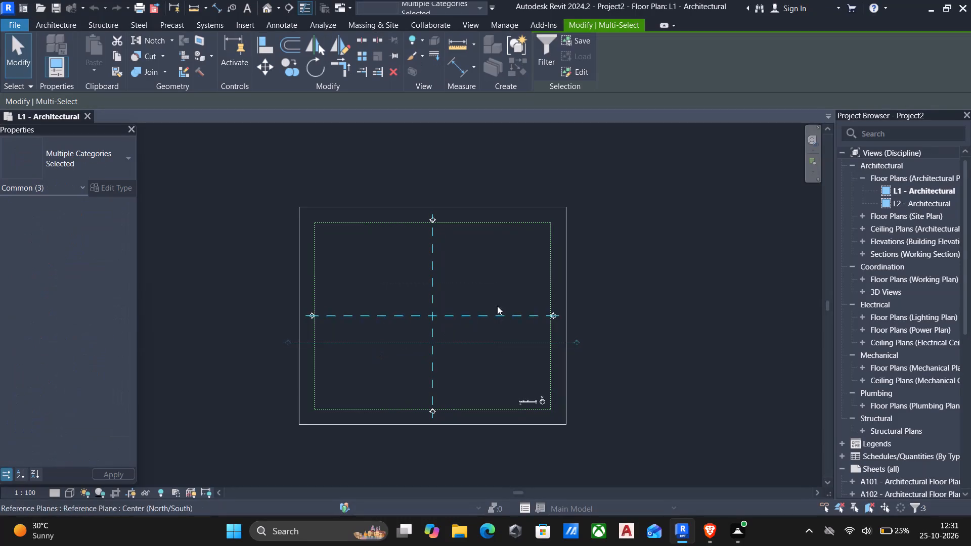
Hide the two dashed centre reference planes and the section line in the L1 - Architectural plan as elements.
scroll(702, 292, "up", 1)
right_click(595, 228)
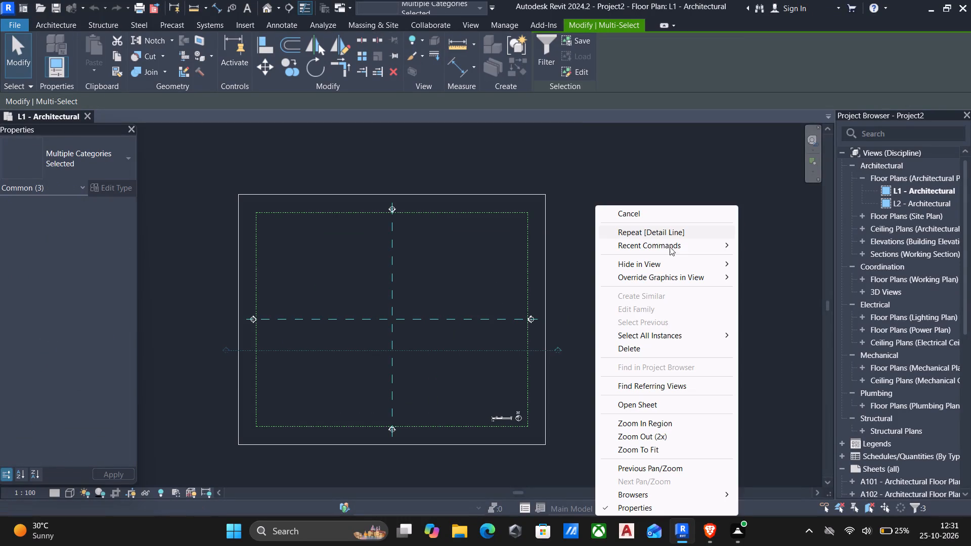
left_click(654, 266)
left_click(757, 264)
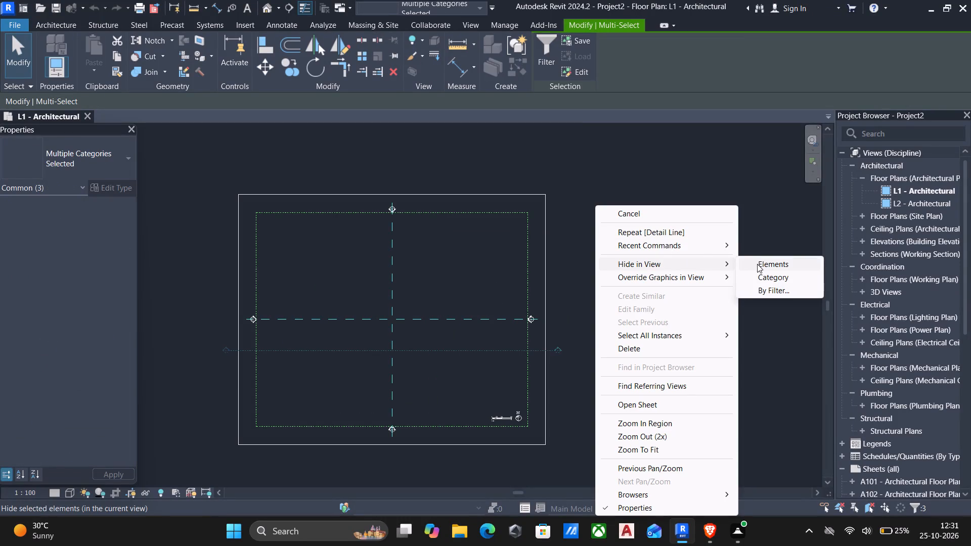
Hide the dotted Grids and Levels scope box in the plan view as an element.
middle_click_drag(460, 275, 526, 259)
scroll(532, 257, "down", 1)
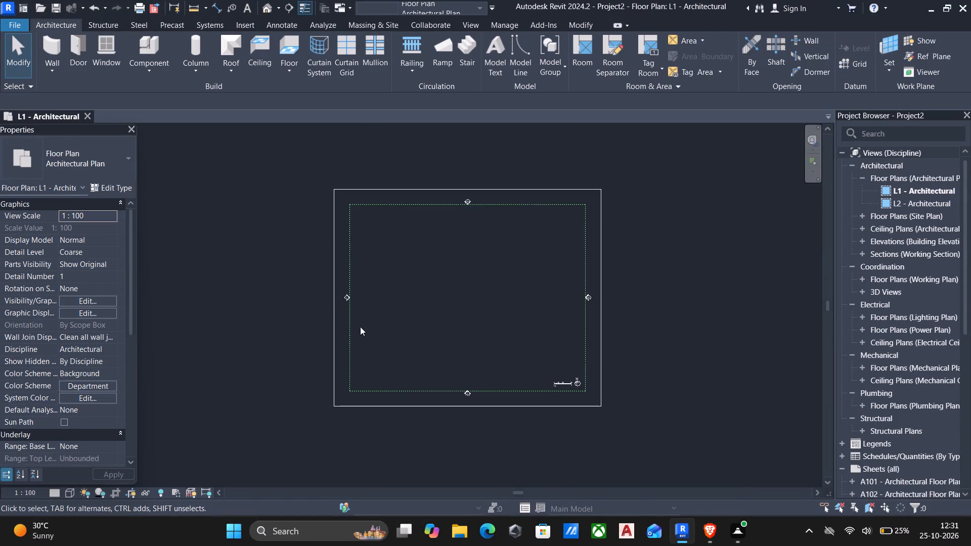
left_click(350, 331)
right_click(679, 221)
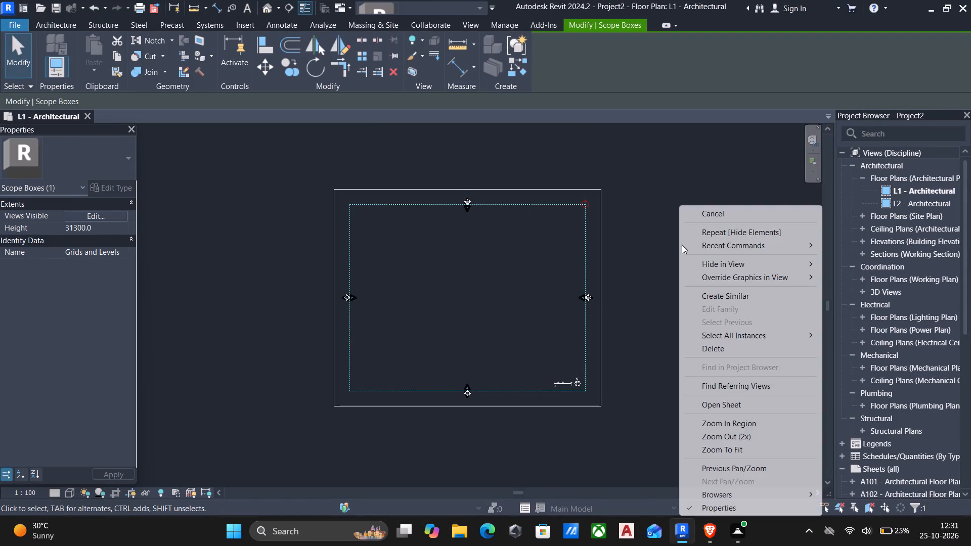
left_click(721, 263)
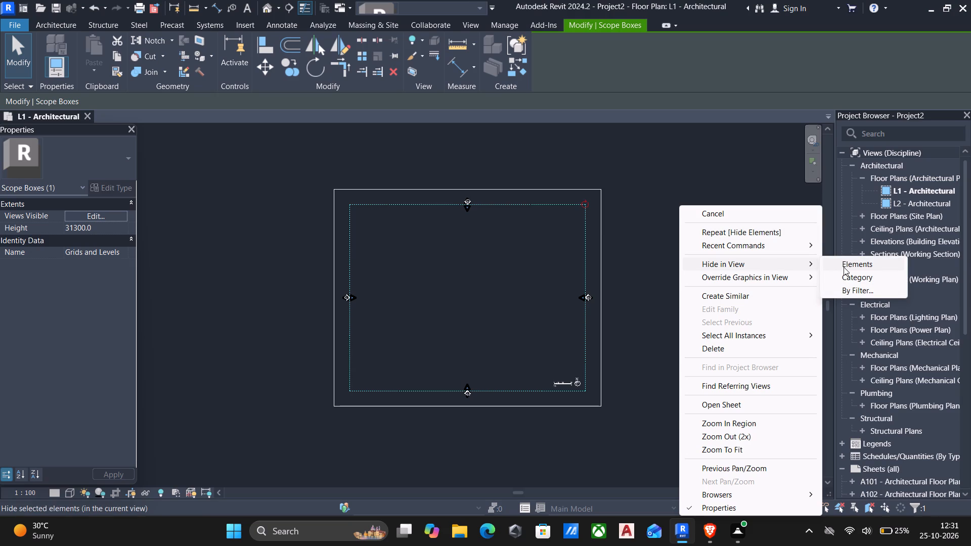
left_click(844, 267)
Delete the graphic scale and north arrow symbols near the lower corner of the plan's crop region.
scroll(553, 388, "up", 2)
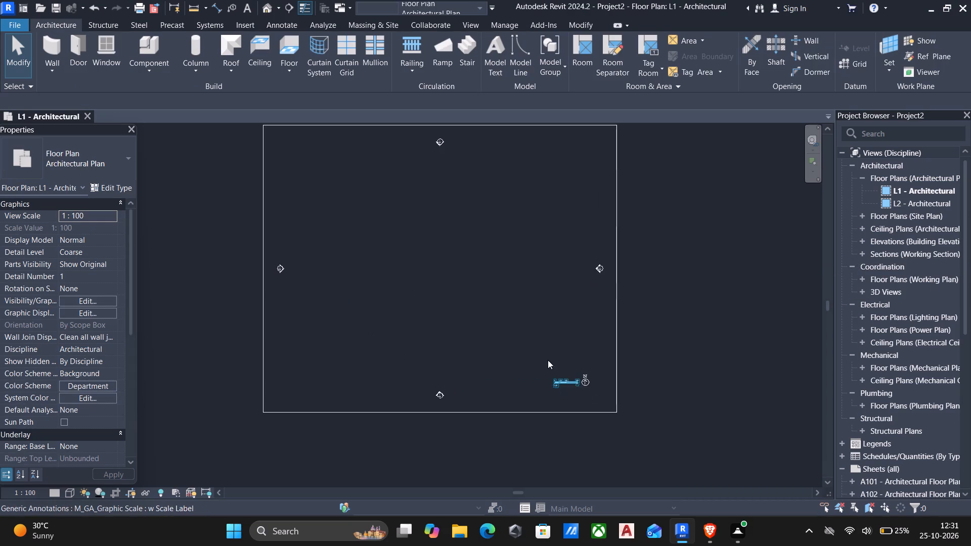
left_click_drag(546, 358, 600, 396)
key("Delete")
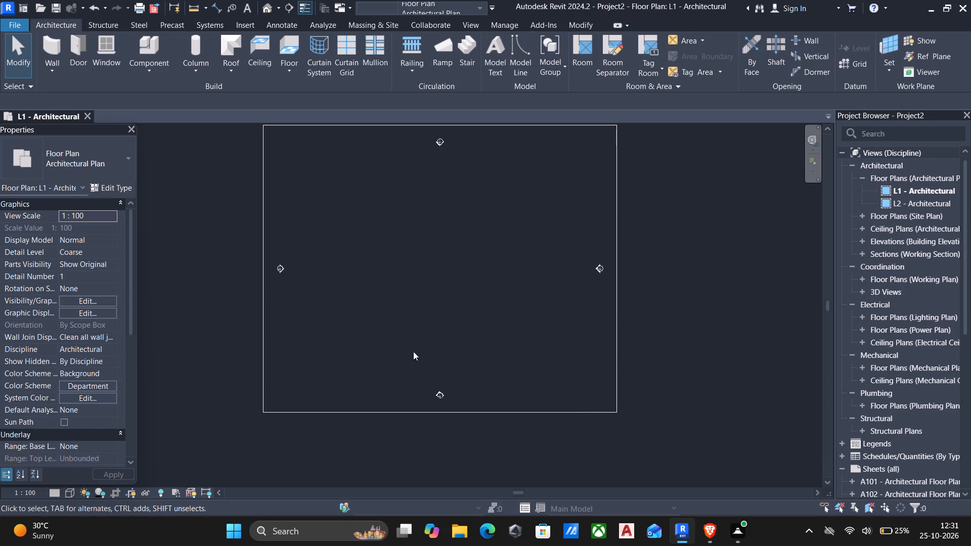
Set the scope box of the L1 - Architectural view to None and apply the change.
middle_click_drag(396, 337, 446, 339)
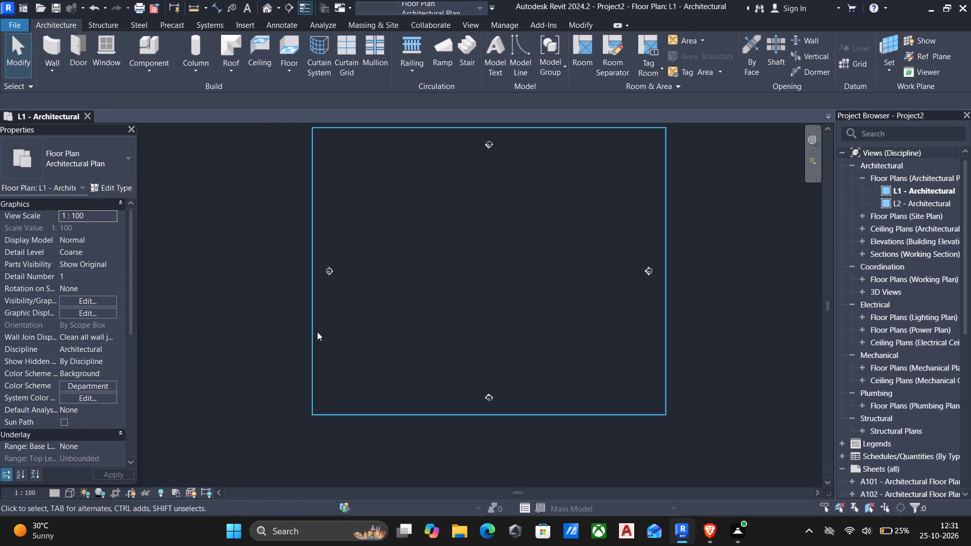
left_click(313, 333)
scroll(77, 371, "down", 5)
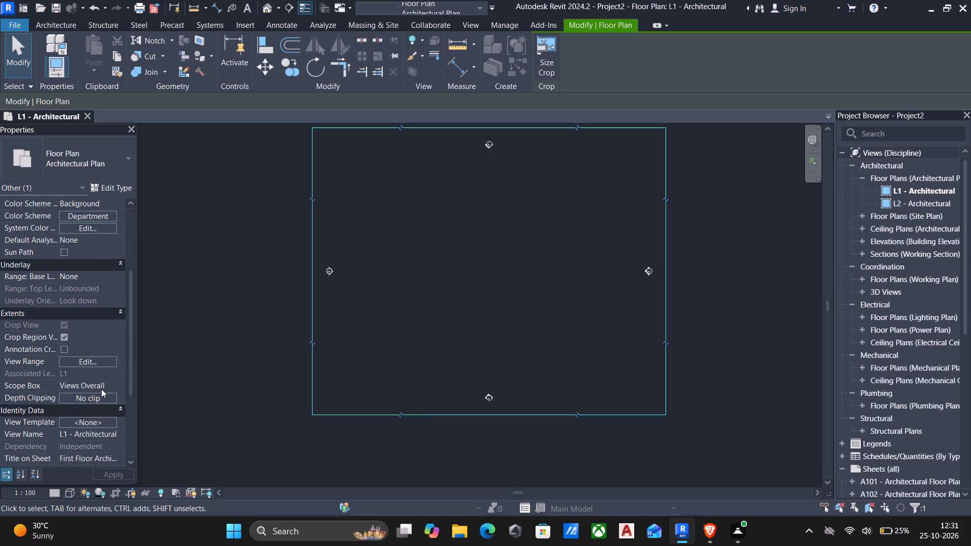
left_click(104, 386)
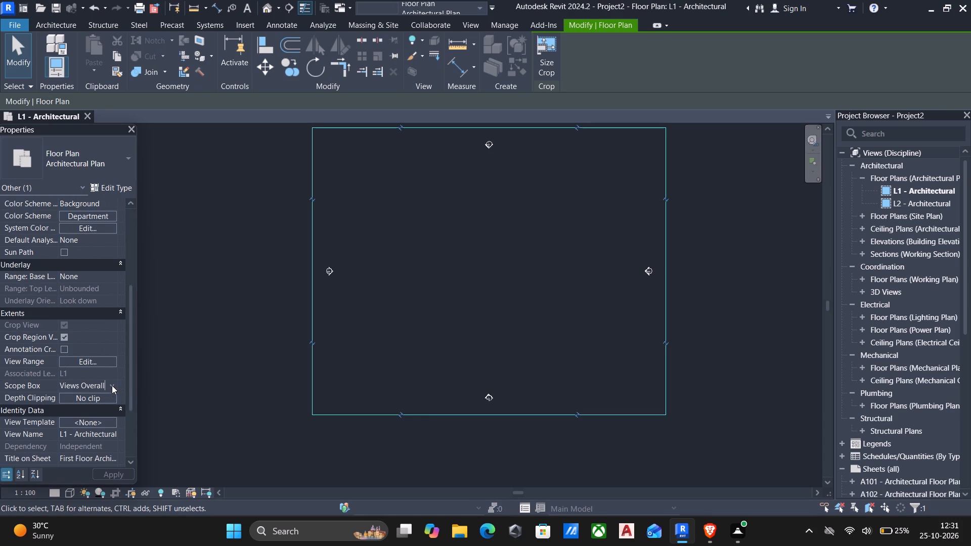
left_click(111, 384)
left_click(85, 396)
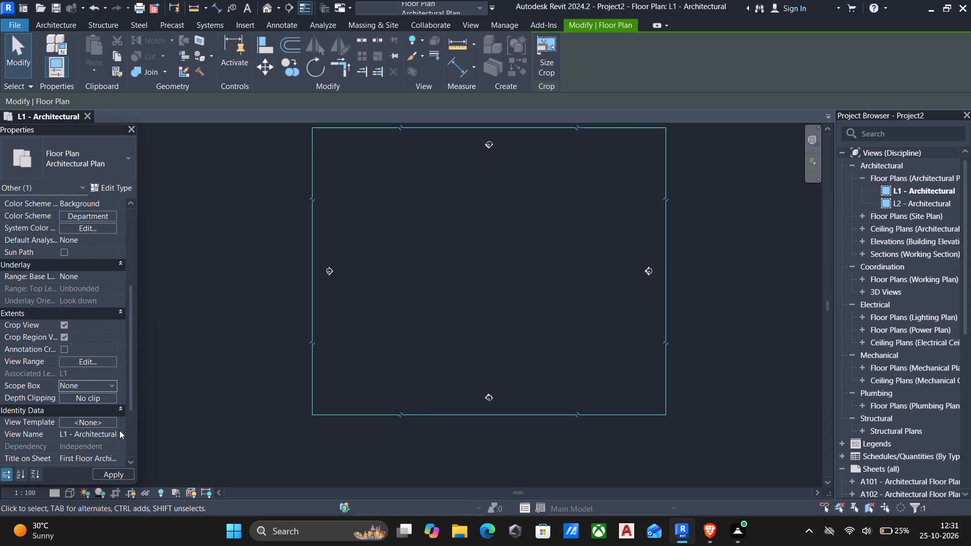
left_click(116, 470)
left_click(284, 382)
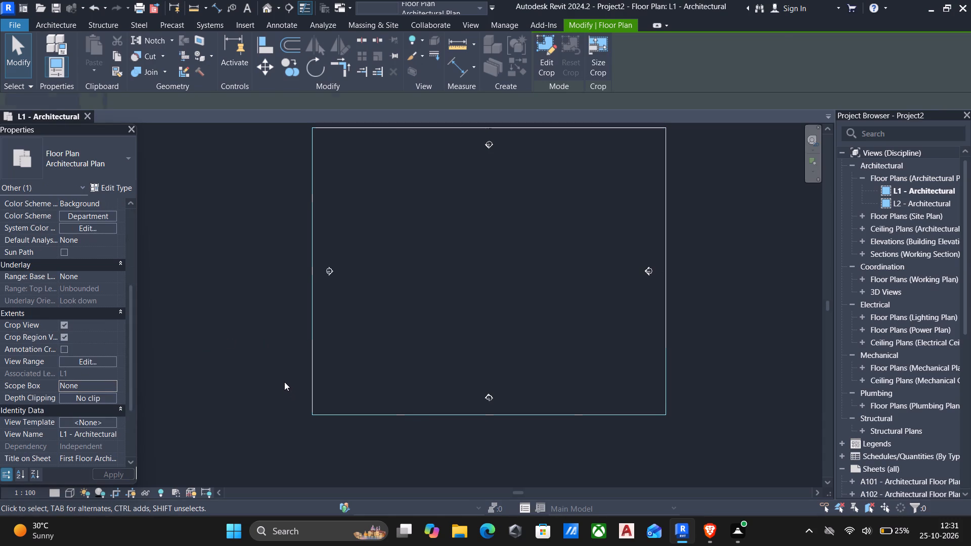
Draw a rectangle of thin detail lines, about 16000 wide by 23000 high, near the centre of the crop region.
middle_click_drag(417, 319, 395, 360)
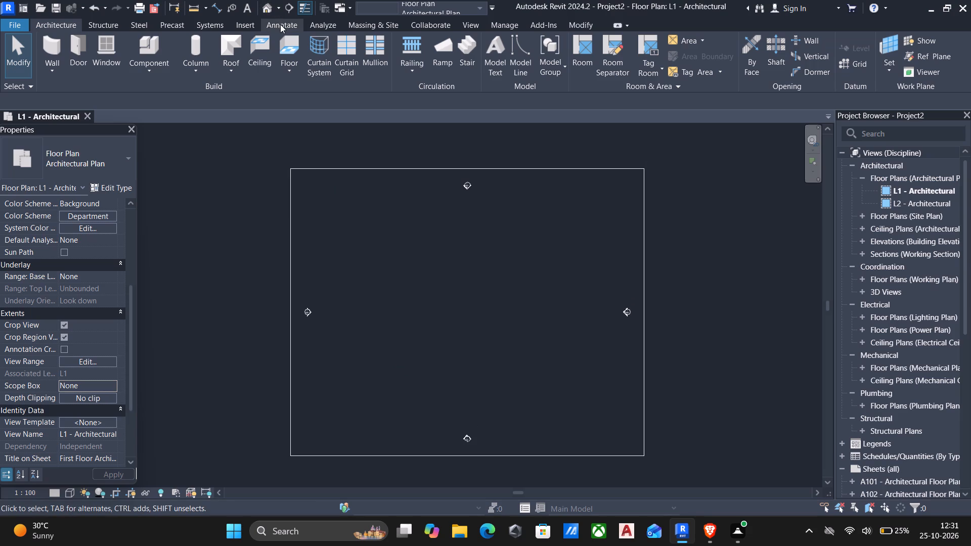
left_click(280, 24)
left_click(281, 41)
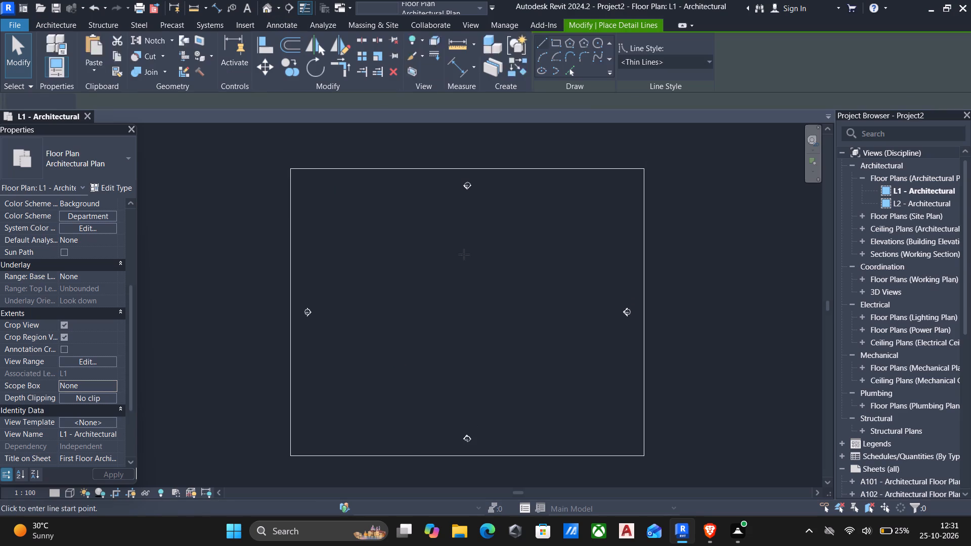
left_click(558, 41)
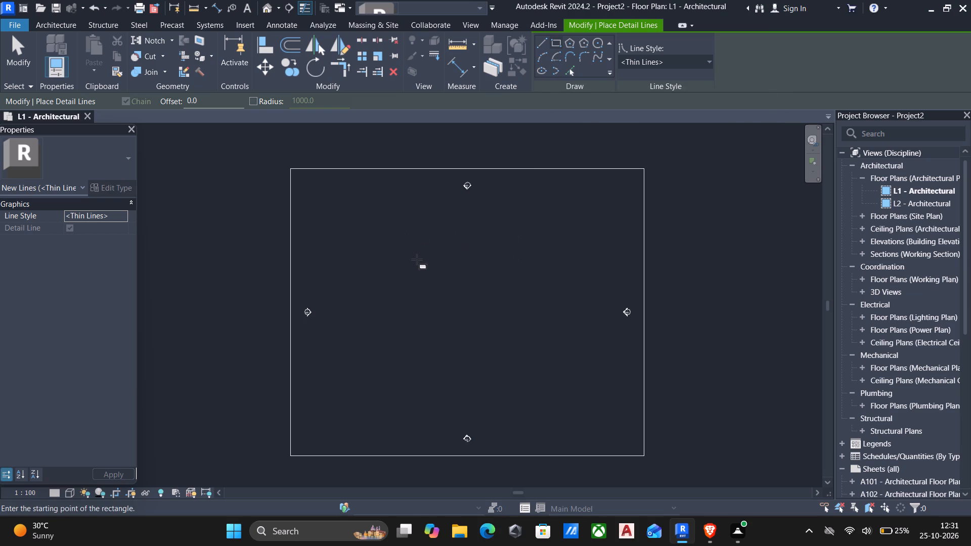
left_click(435, 263)
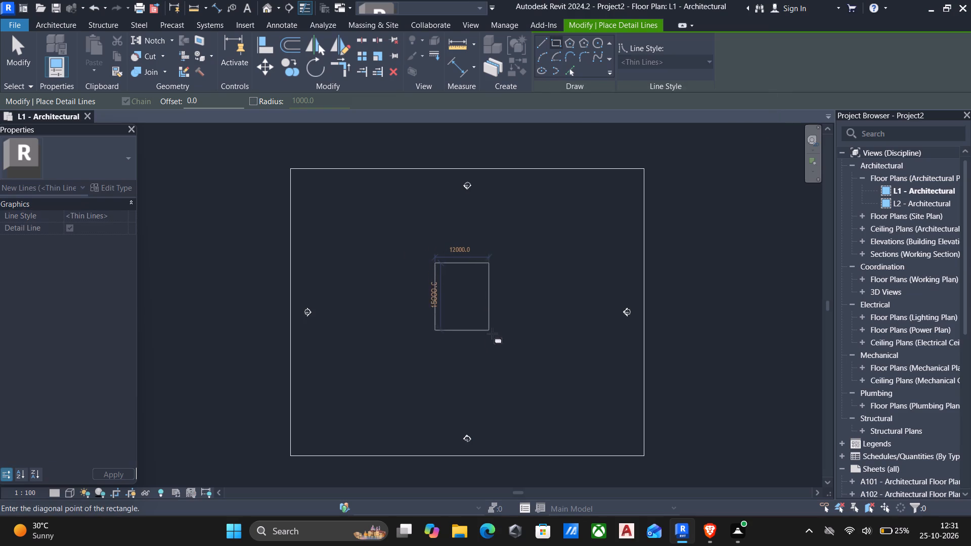
left_click(505, 364)
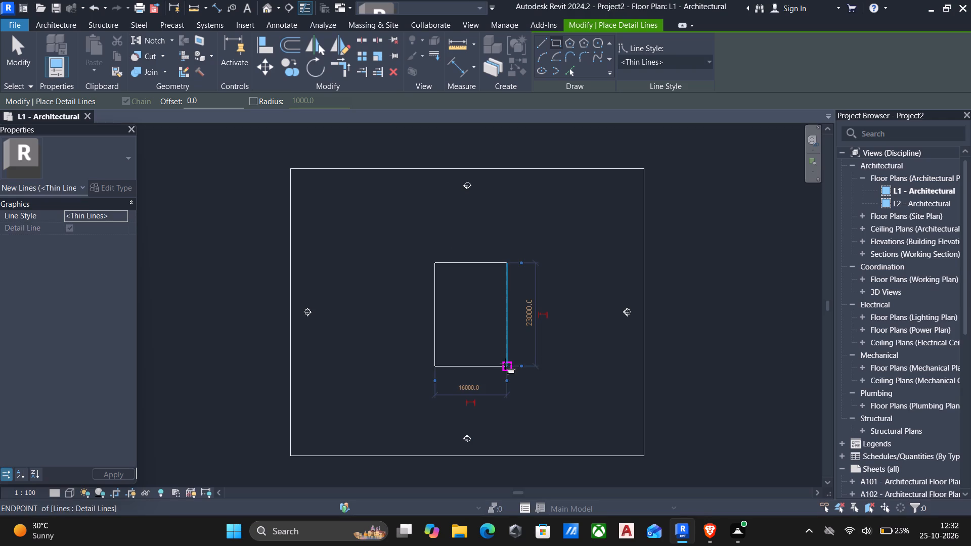
key("Escape")
key("Escape")
Hide the elevation markers around the rectangle in the plan view by category.
left_click_drag(336, 331, 304, 299)
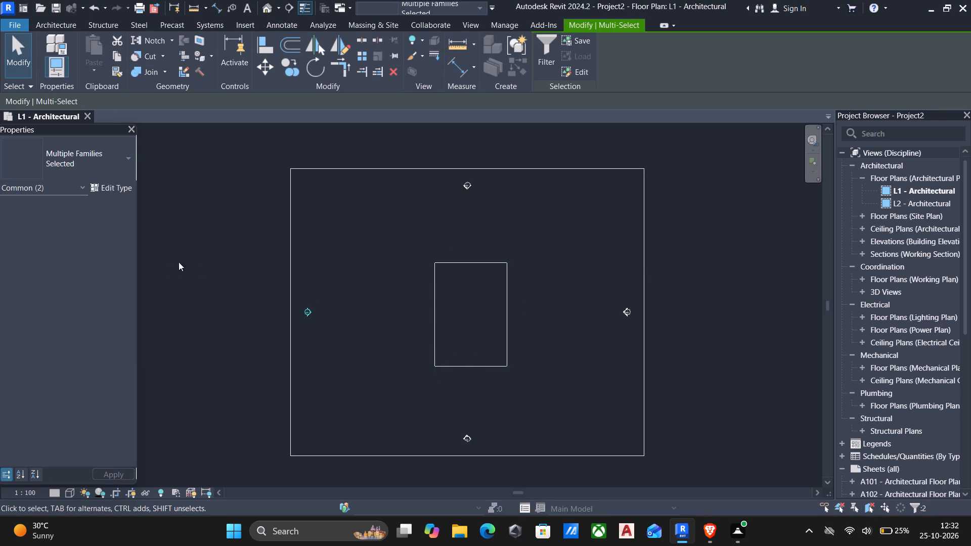
right_click(228, 252)
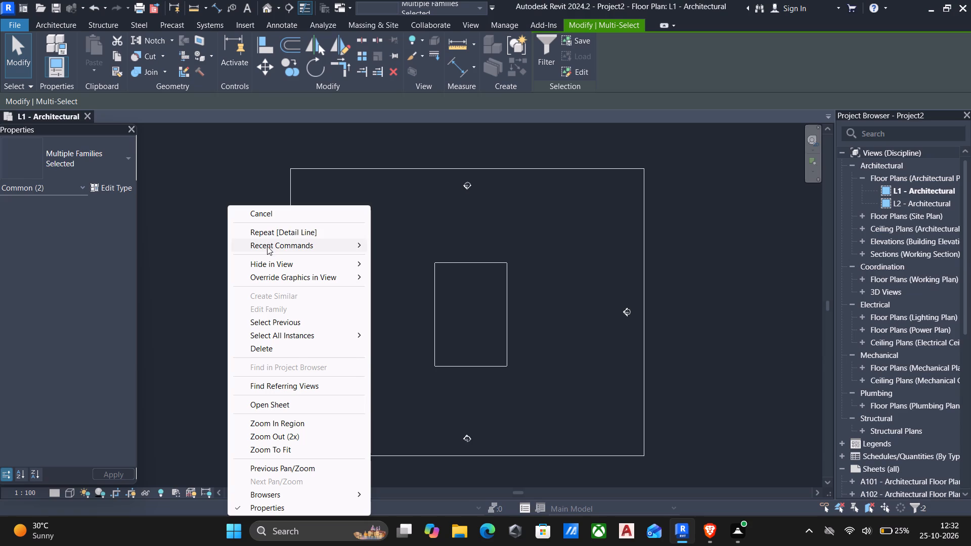
left_click(259, 260)
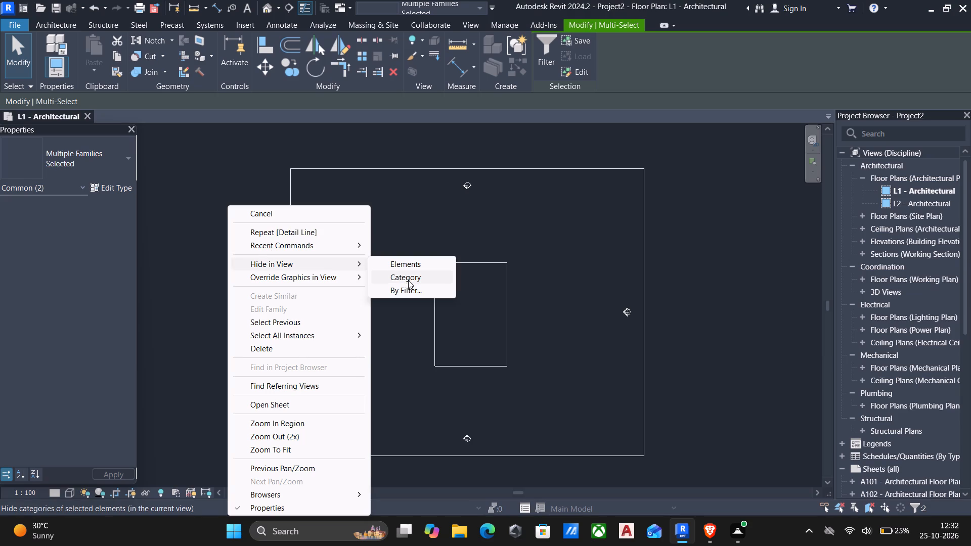
left_click(408, 280)
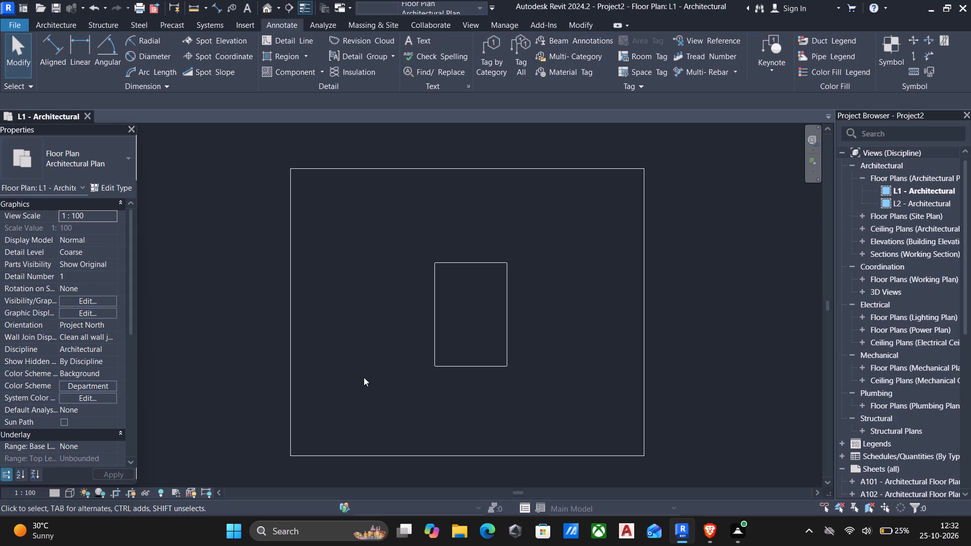
Hide the crop region boundary of the L1 - Architectural plan.
left_click(292, 399)
middle_click_drag(254, 403, 360, 329)
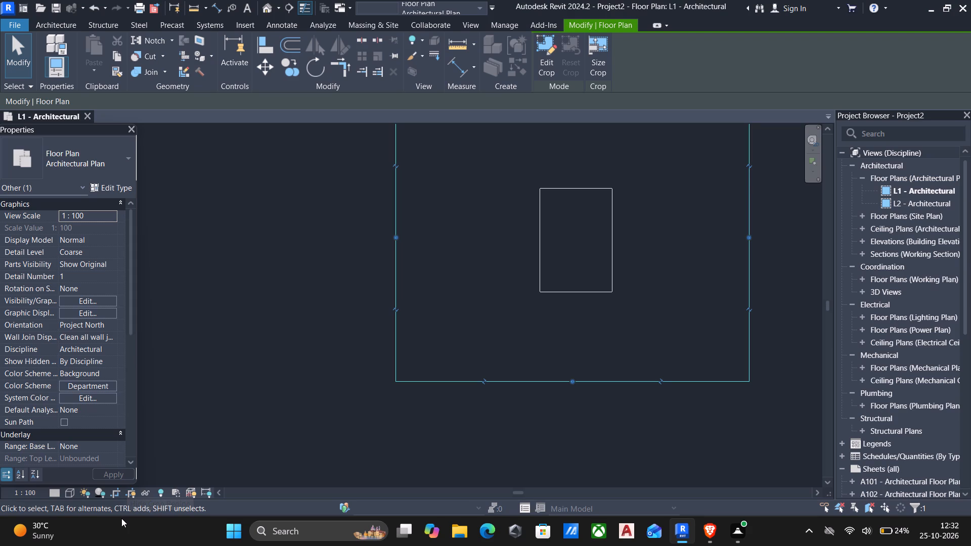
left_click(127, 493)
Hide the dashed Views Overall scope box in the plan view as an element.
scroll(363, 385, "down", 3)
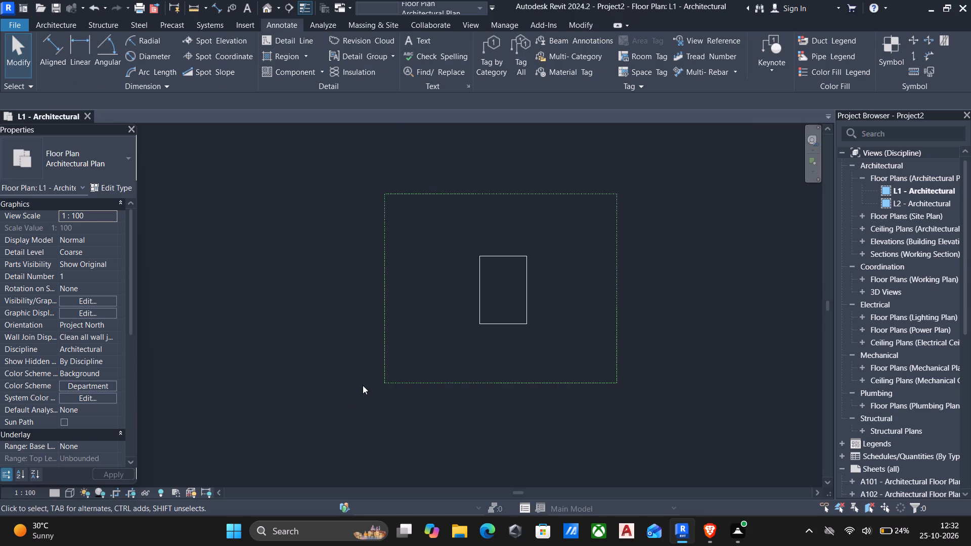
left_click(383, 355)
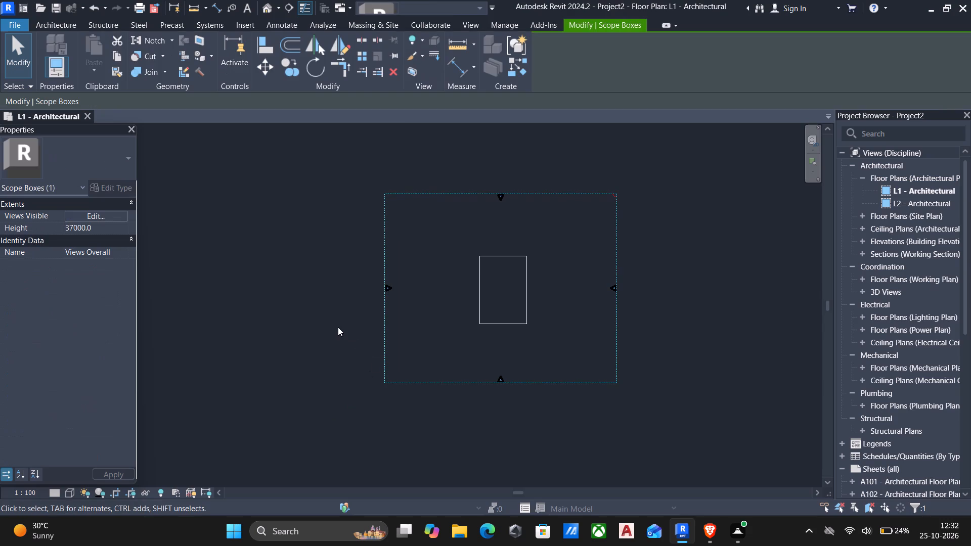
right_click(292, 295)
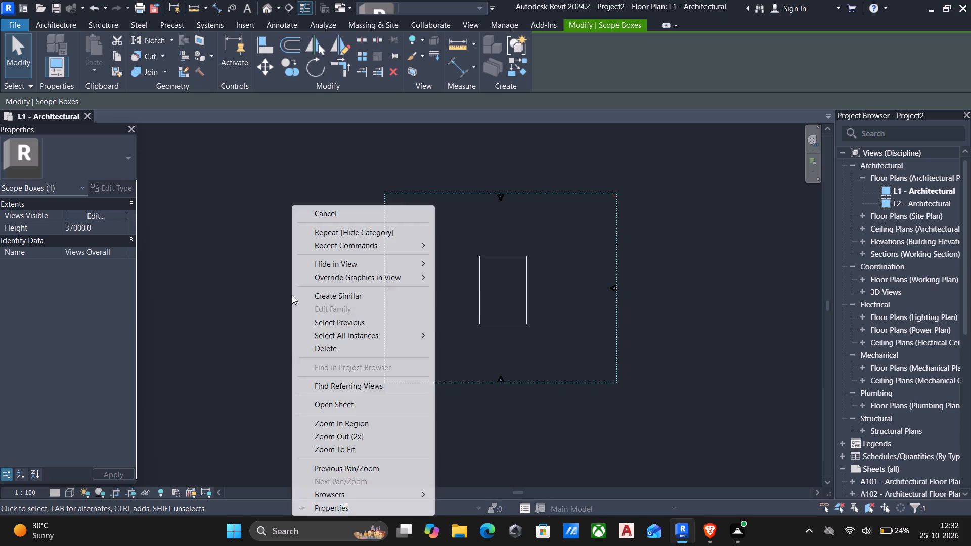
left_click(335, 267)
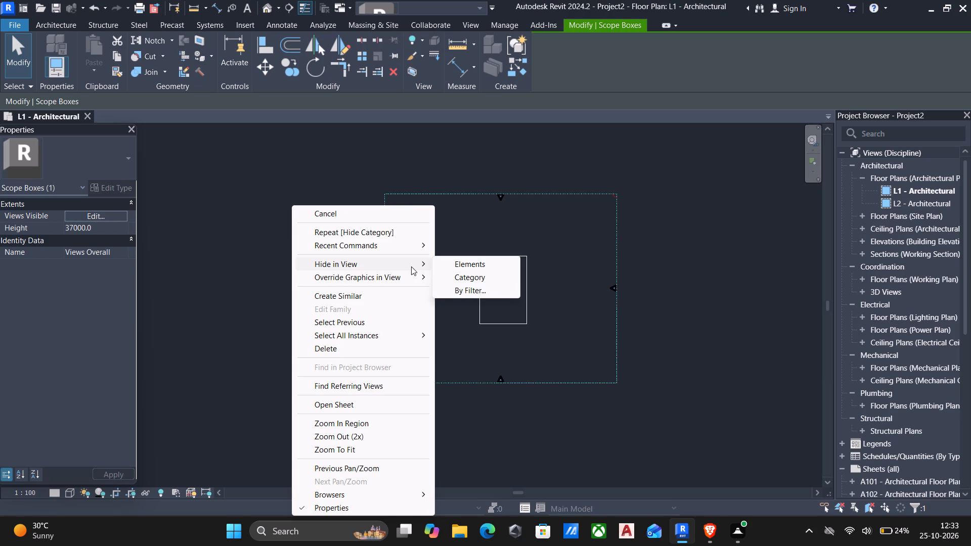
left_click(473, 264)
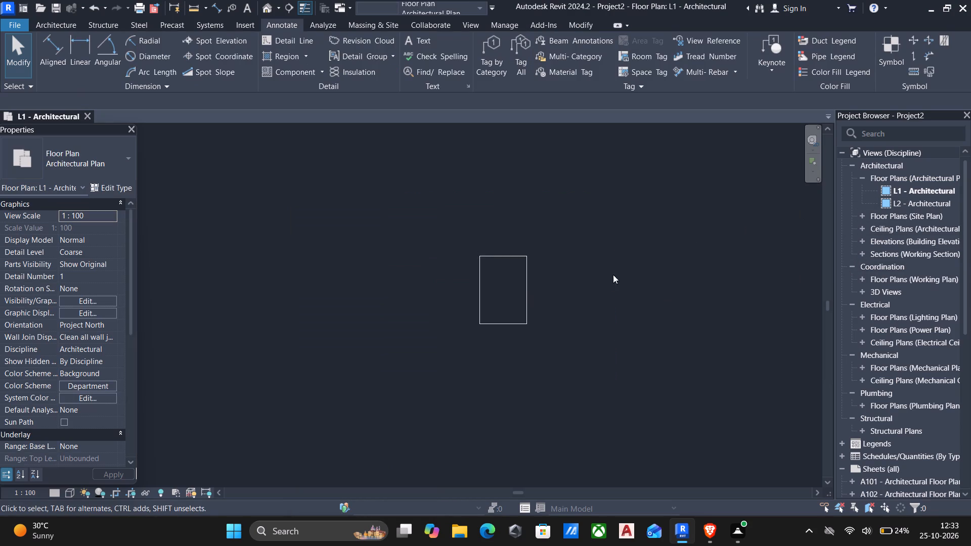
Delete all project sheets, from A101 - Architectural Floor Plans through S102 - Structural Plans.
scroll(473, 264, "up", 3)
scroll(870, 317, "down", 6)
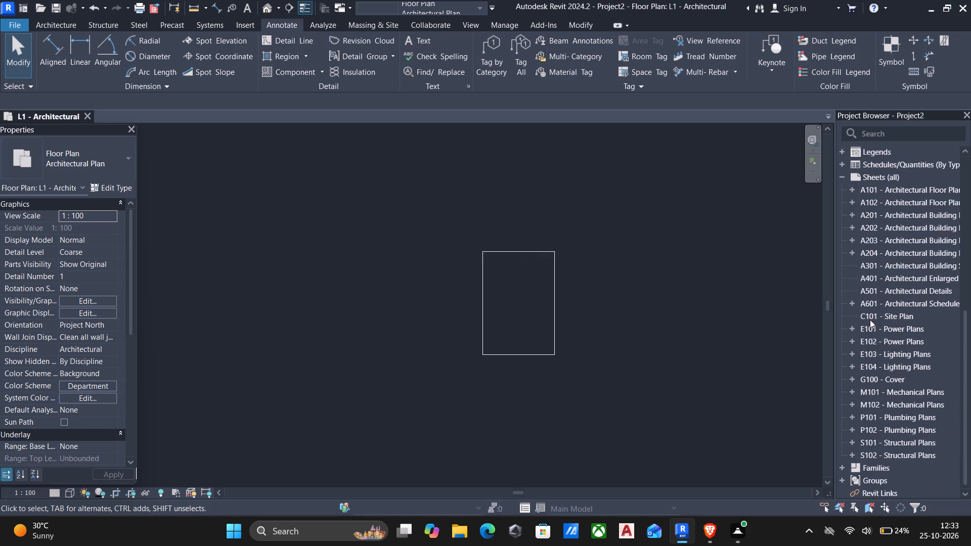
scroll(878, 344, "down", 5)
scroll(910, 379, "down", 4)
left_click(900, 188)
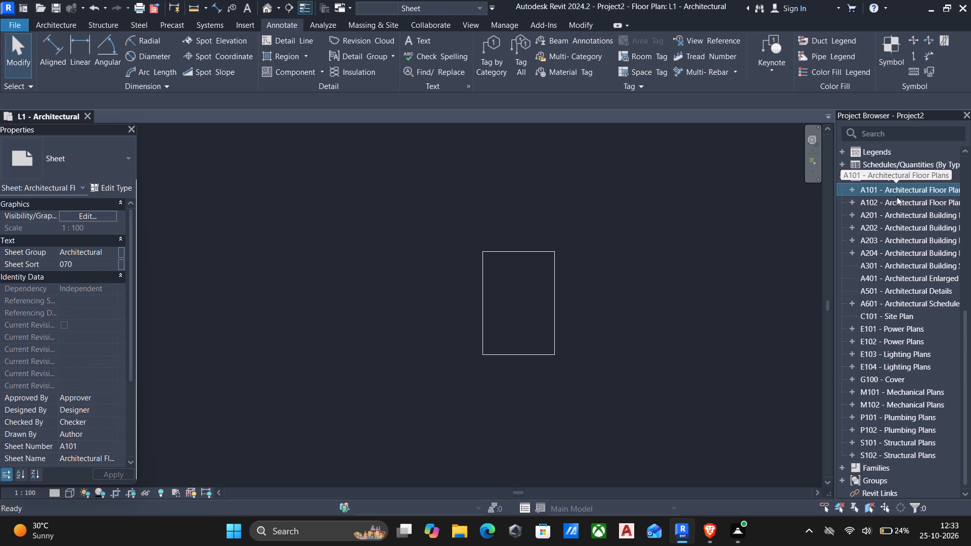
left_click_drag(895, 202, 903, 412, "shift")
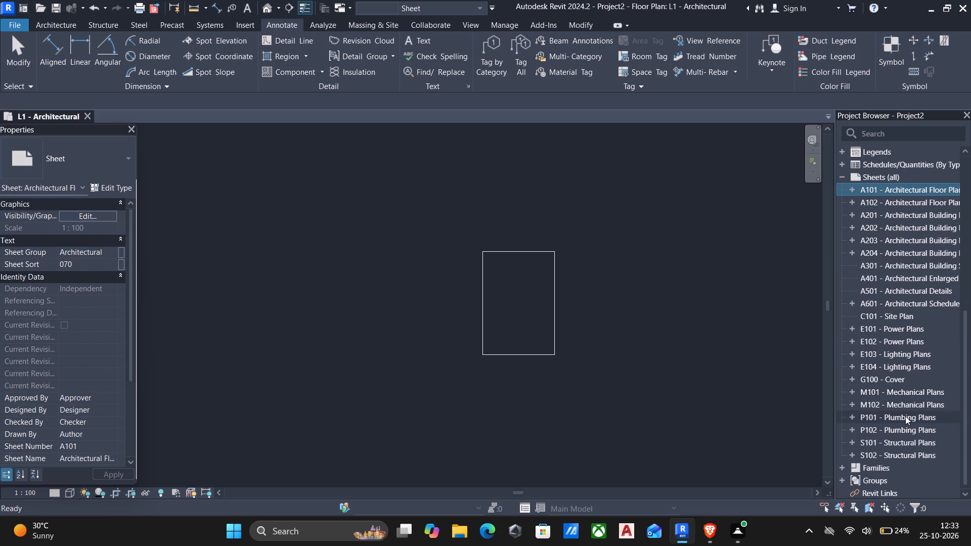
left_click(905, 458, "shift")
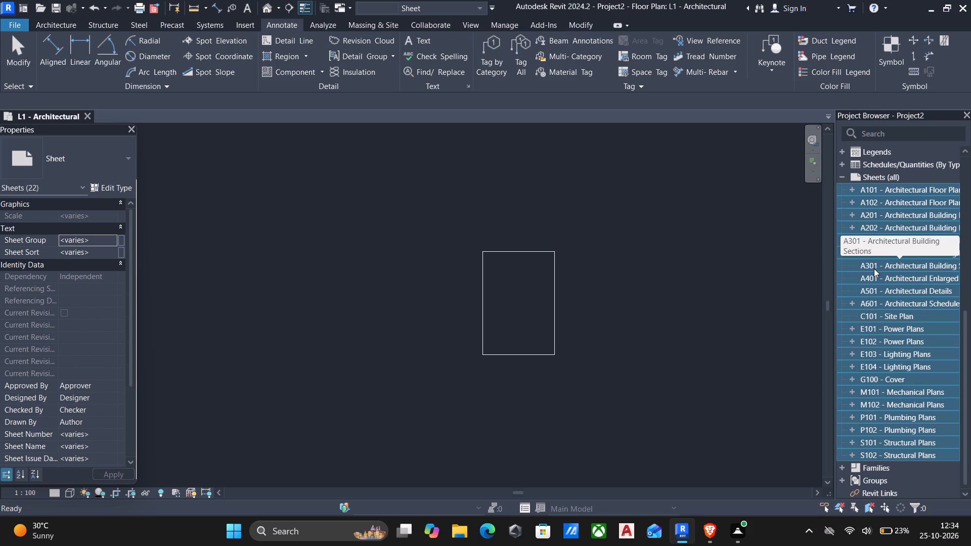
key("Delete")
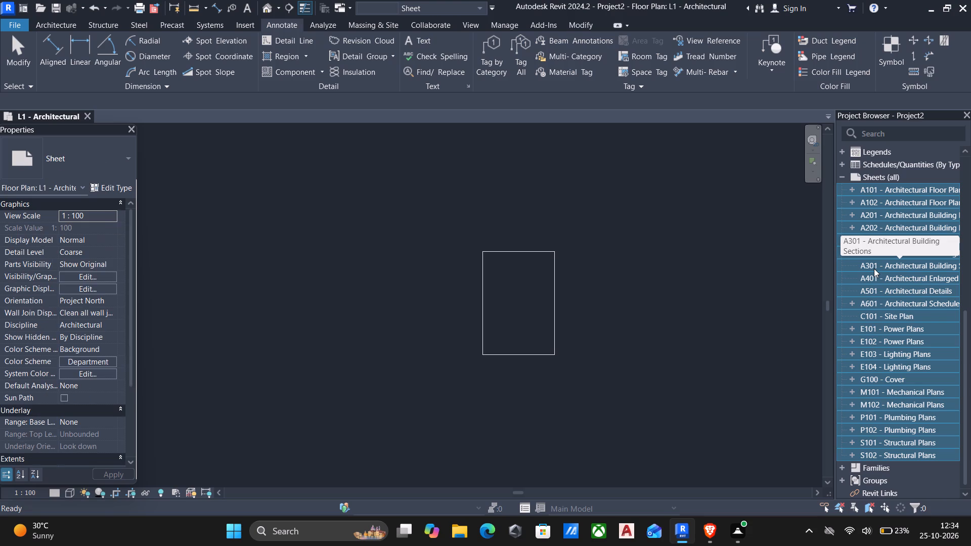
Open the East - Architectural building elevation view.
scroll(901, 292, "up", 6)
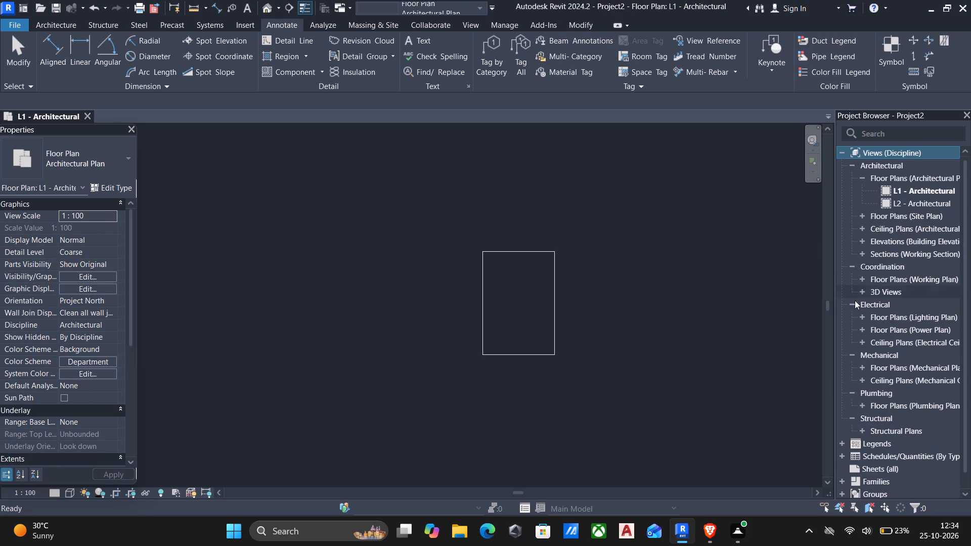
scroll(834, 303, "up", 5)
scroll(874, 425, "down", 6)
scroll(866, 297, "up", 4)
scroll(856, 326, "down", 6)
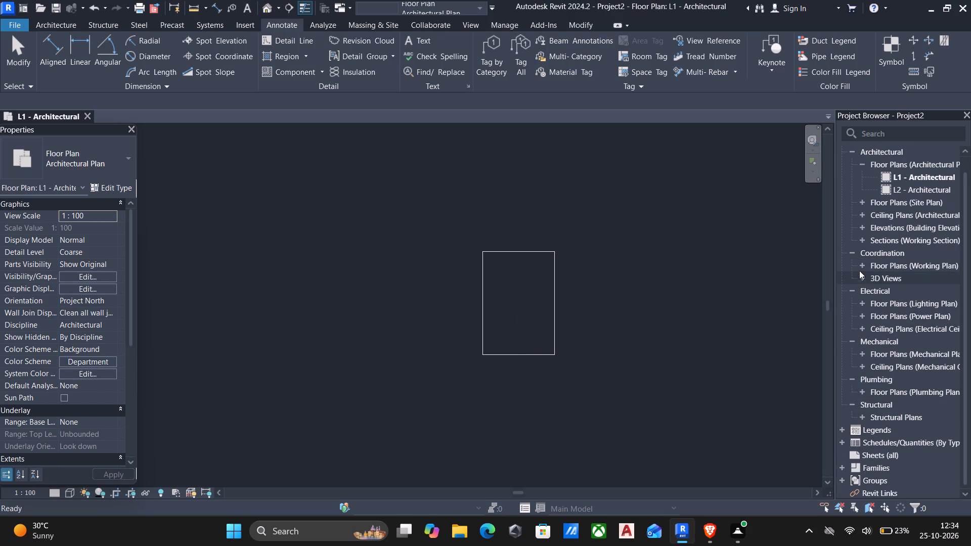
left_click(854, 253)
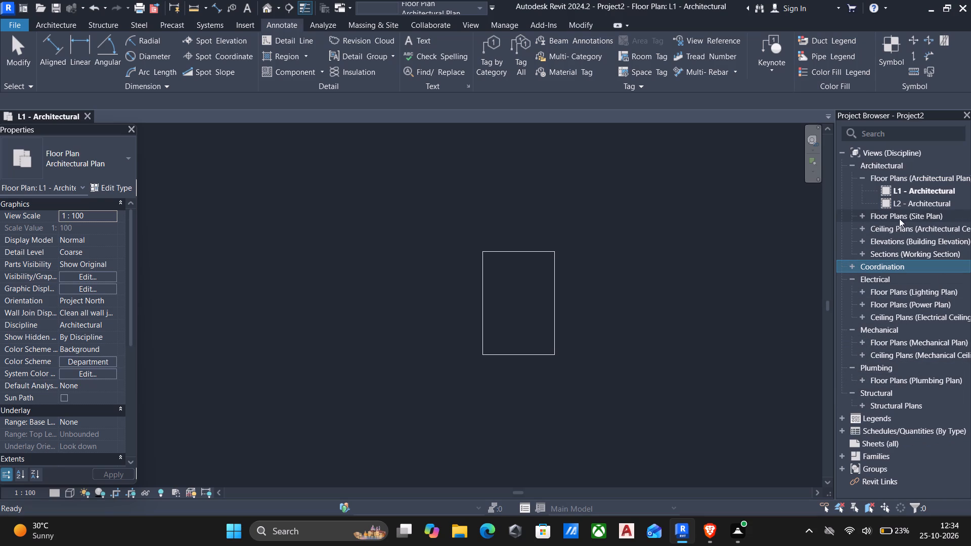
left_click(860, 240)
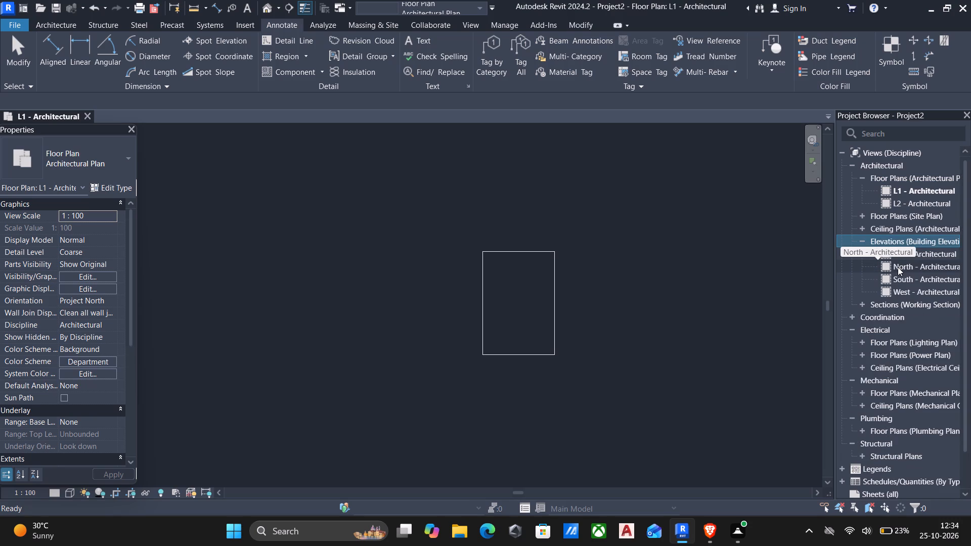
double_click(884, 251)
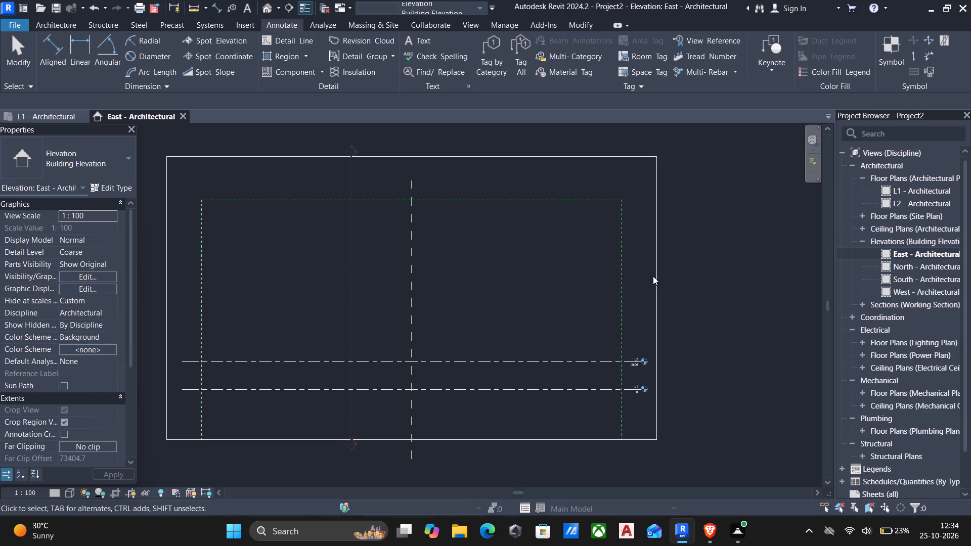
Examine the L1 and L2 level heads and their elevations in the East elevation.
middle_click_drag(500, 289, 542, 269)
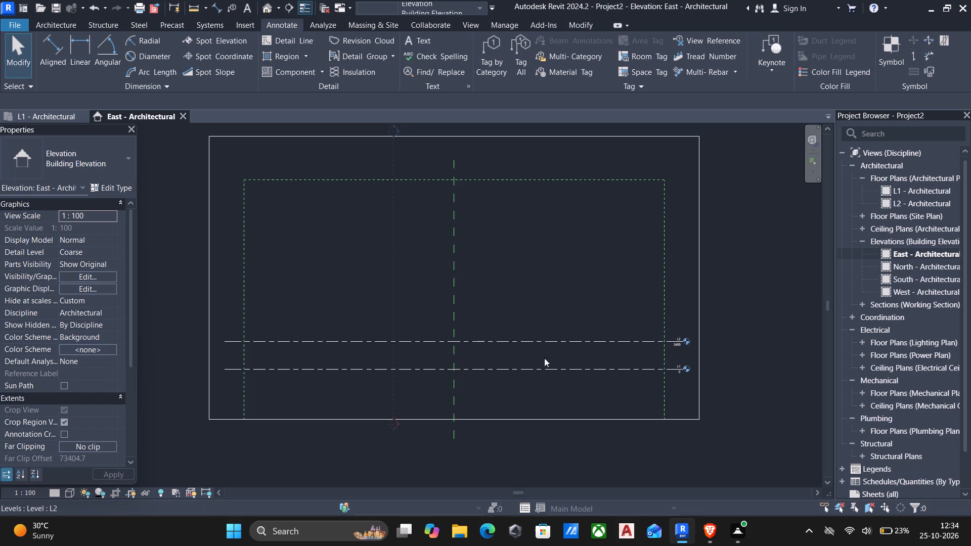
scroll(701, 391, "up", 5)
scroll(638, 329, "up", 5)
middle_click_drag(631, 344, 624, 330)
scroll(648, 337, "up", 1)
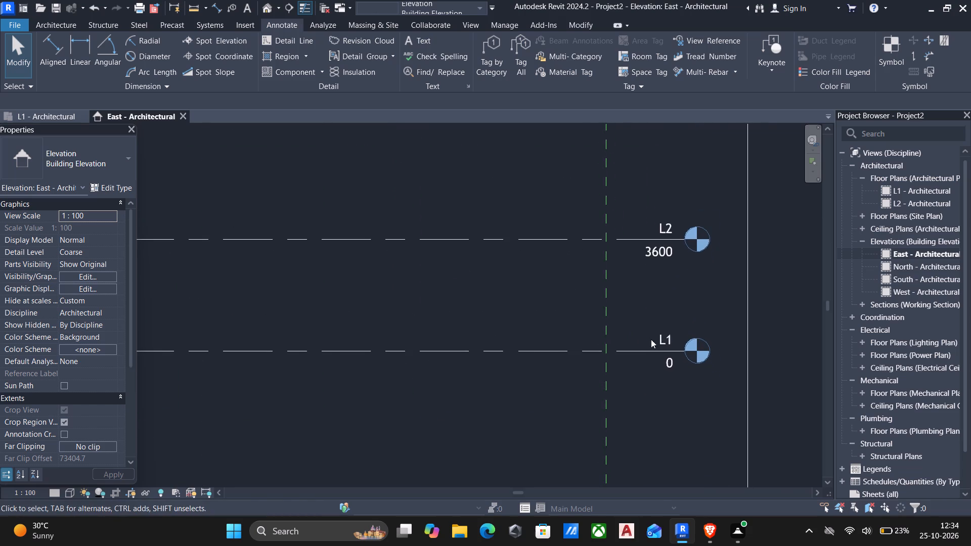
scroll(651, 339, "up", 3)
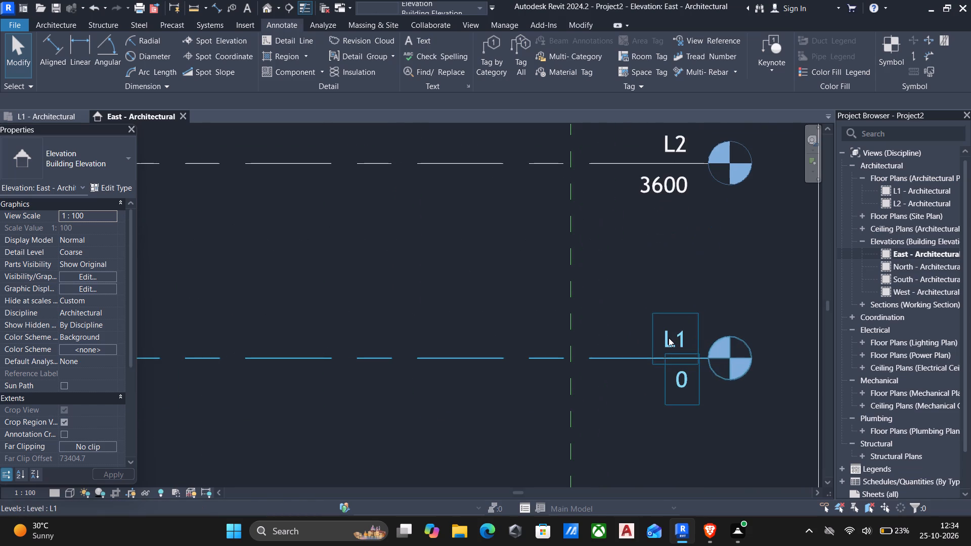
scroll(668, 337, "down", 9)
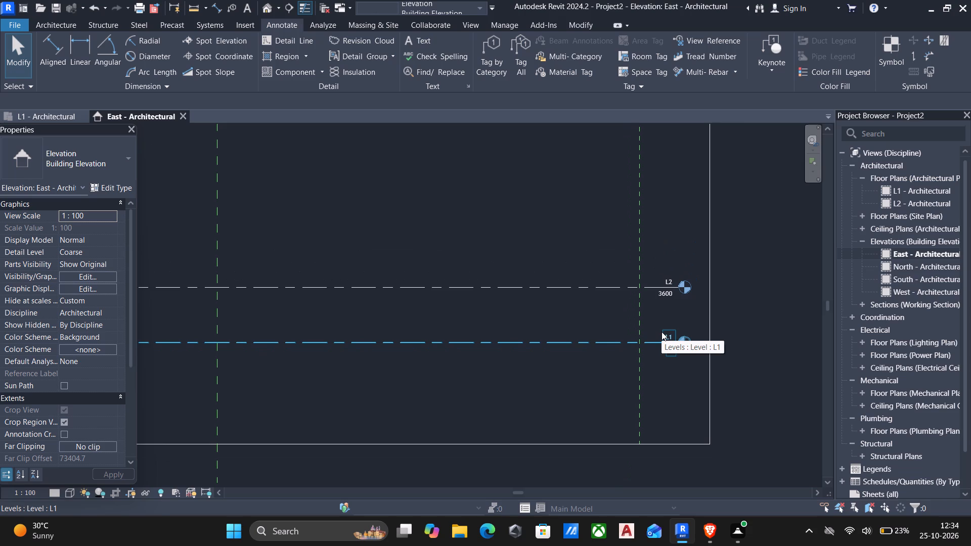
scroll(657, 333, "down", 5)
scroll(607, 313, "down", 5)
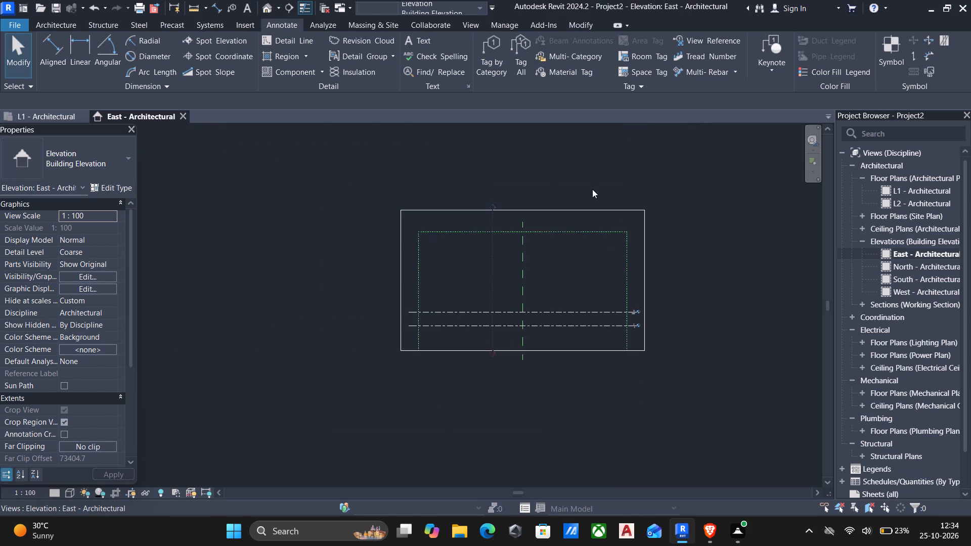
Hide the dashed scope box outline and the two vertical dashed lines in the East elevation as elements.
left_click_drag(582, 217, 474, 251)
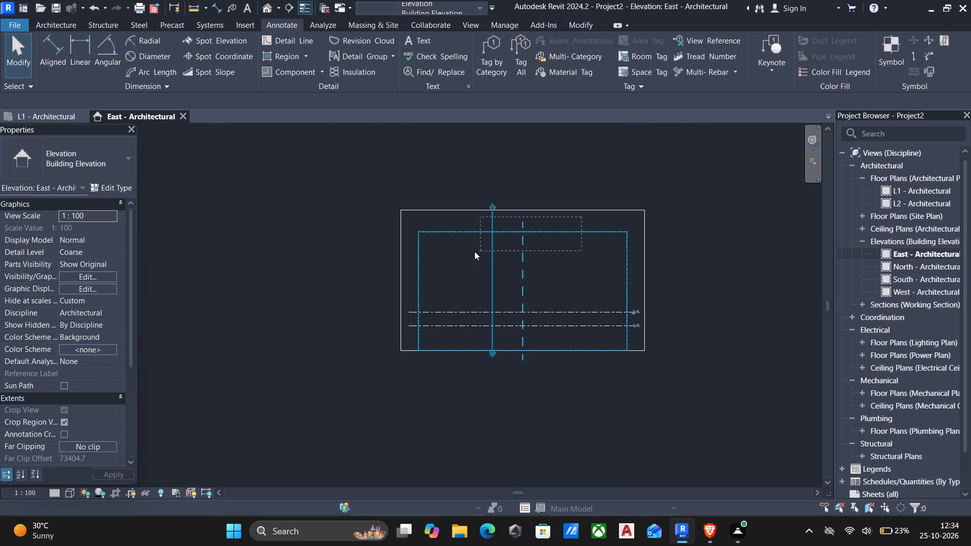
left_click_drag(474, 251, 462, 260)
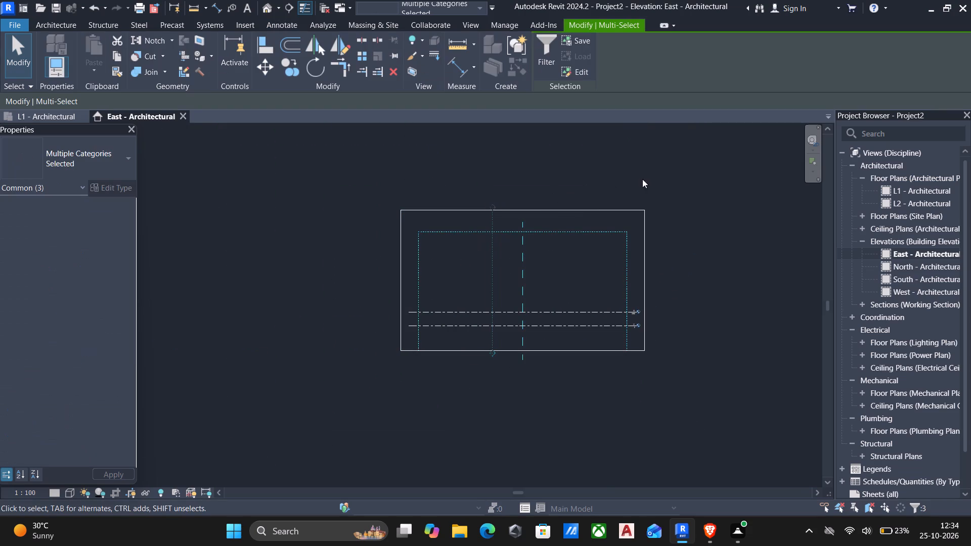
right_click(657, 190)
left_click(692, 249)
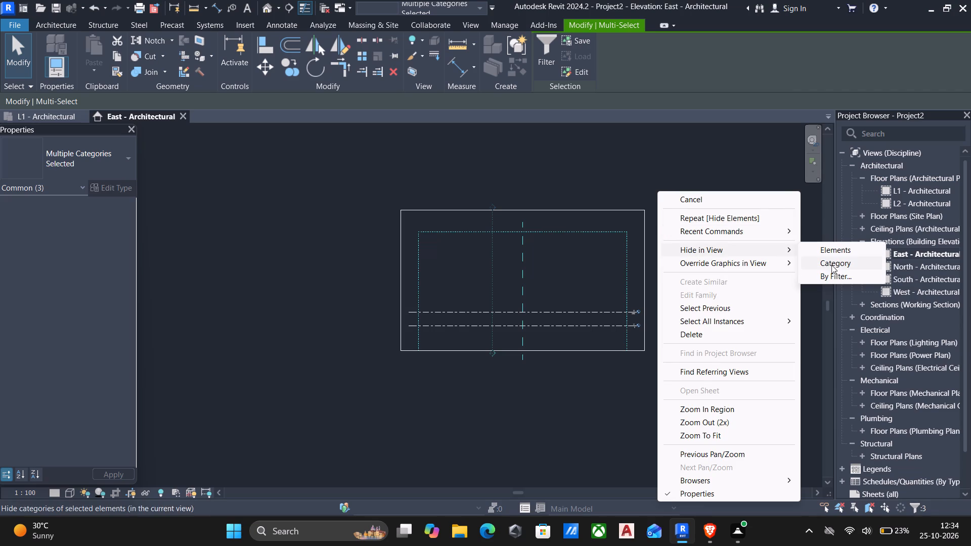
left_click(832, 250)
Delete level L2 in the East elevation together with its dependent views.
scroll(674, 287, "down", 2)
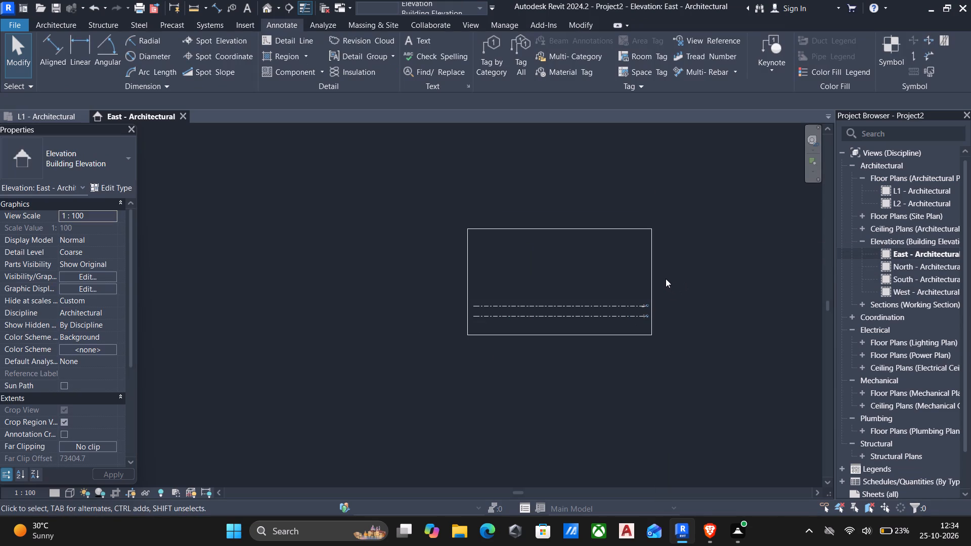
scroll(644, 324, "up", 4)
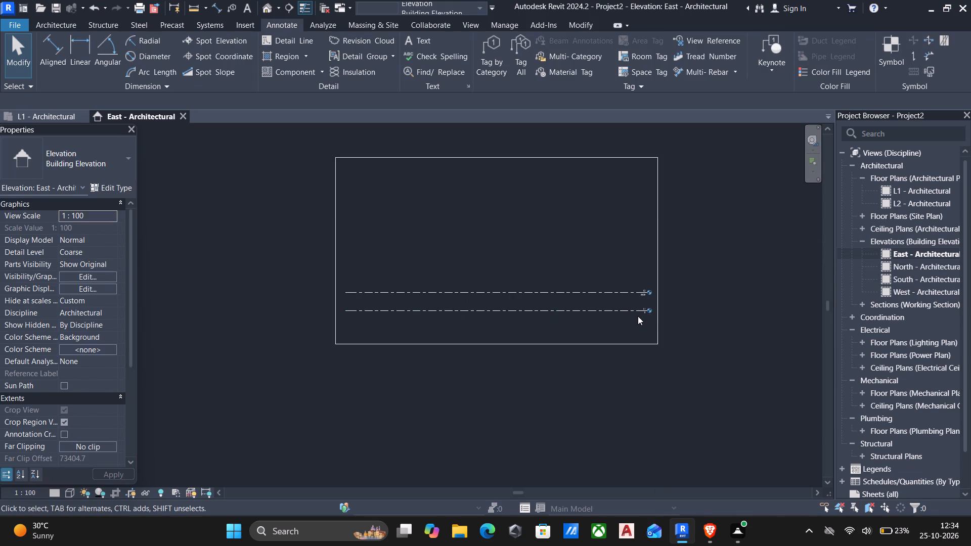
scroll(627, 316, "up", 4)
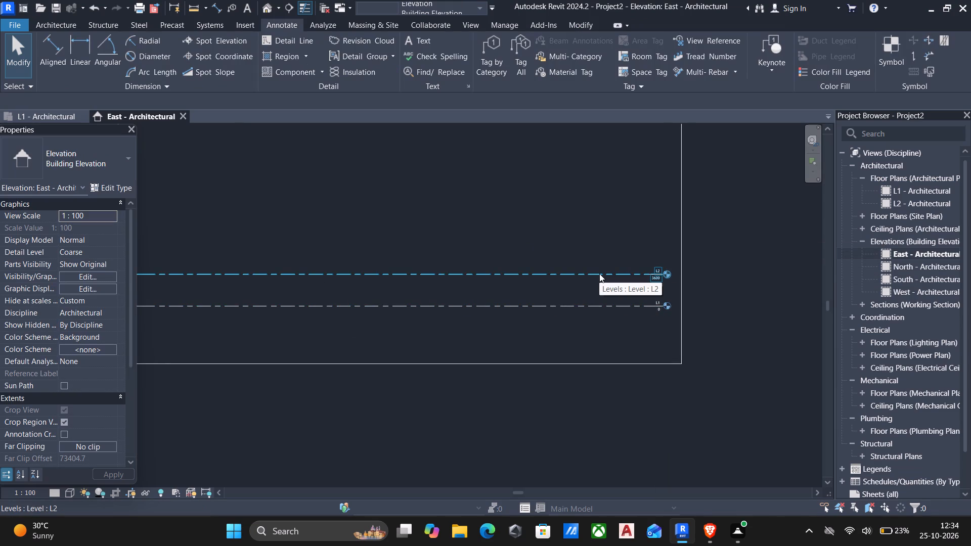
left_click(599, 274)
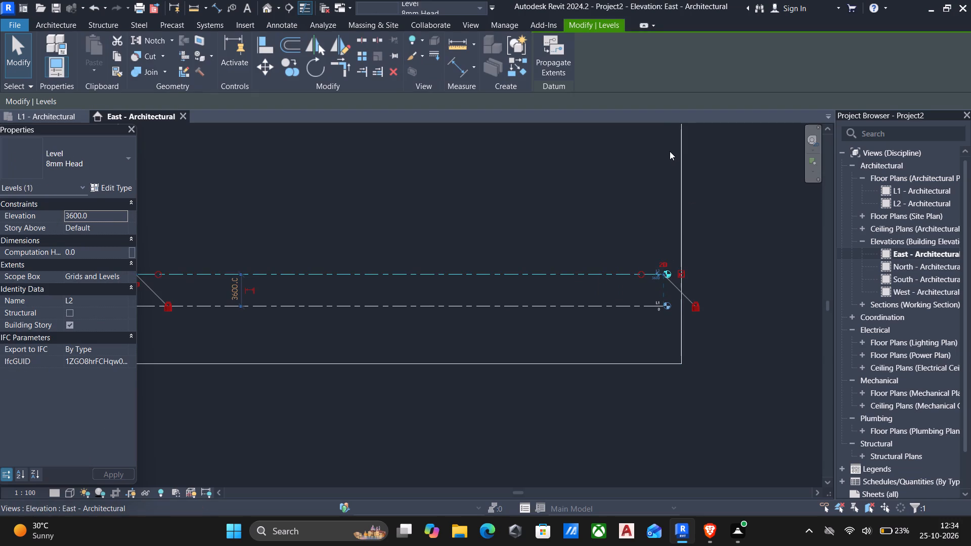
key("Delete")
left_click(536, 310)
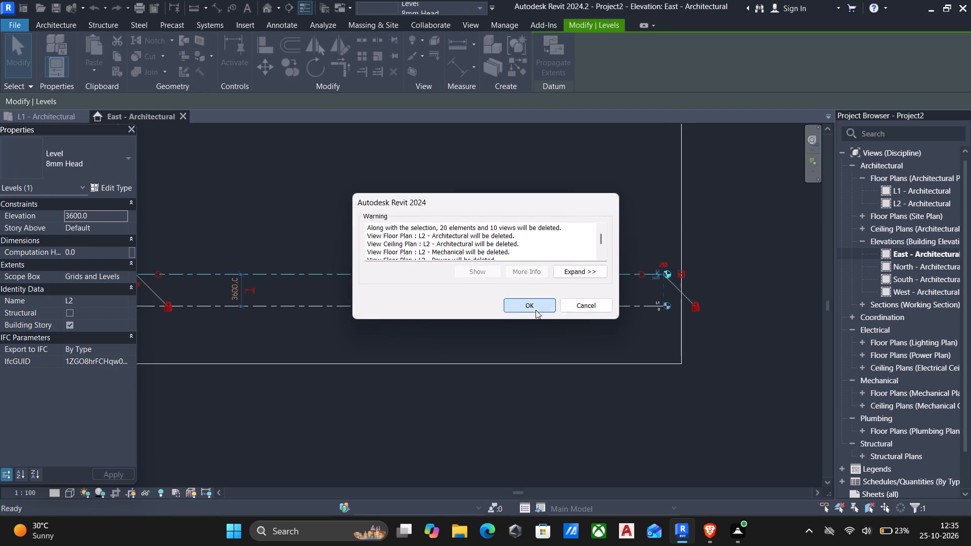
Set the East elevation view's scope box to None.
left_click(466, 365)
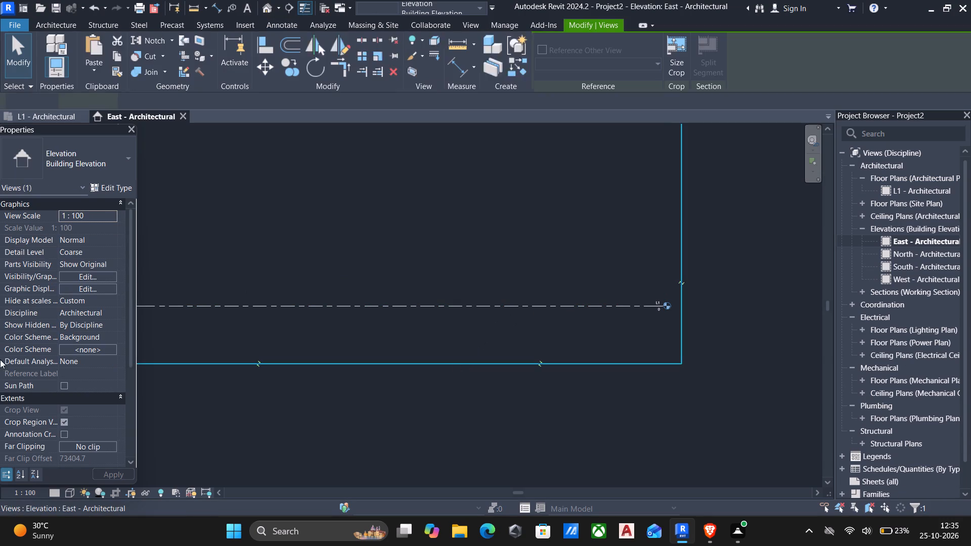
scroll(111, 428, "down", 2)
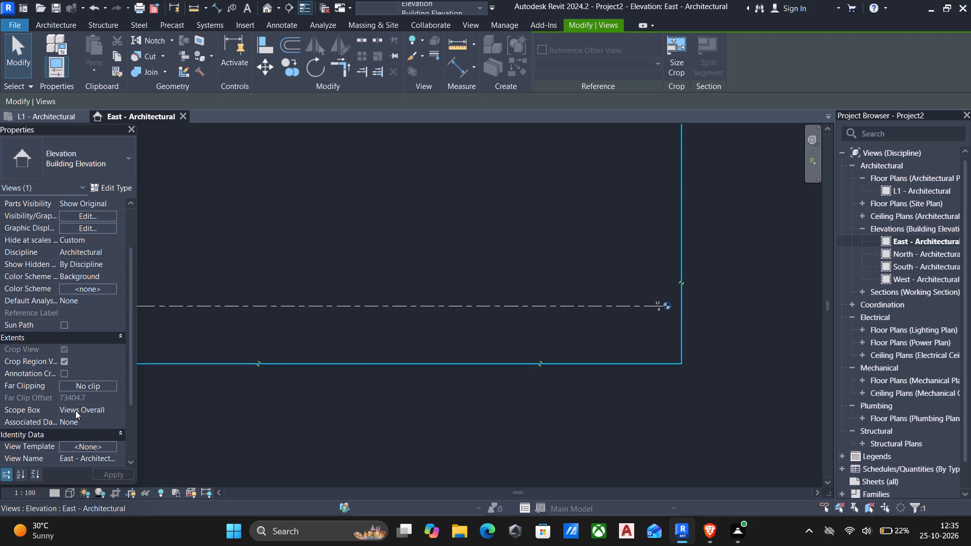
left_click(110, 407)
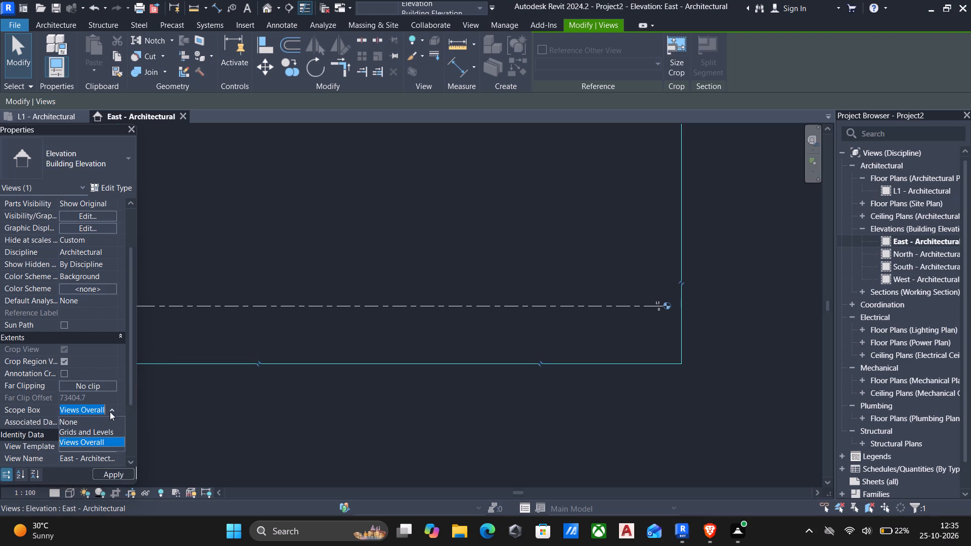
left_click(108, 422)
left_click(122, 470)
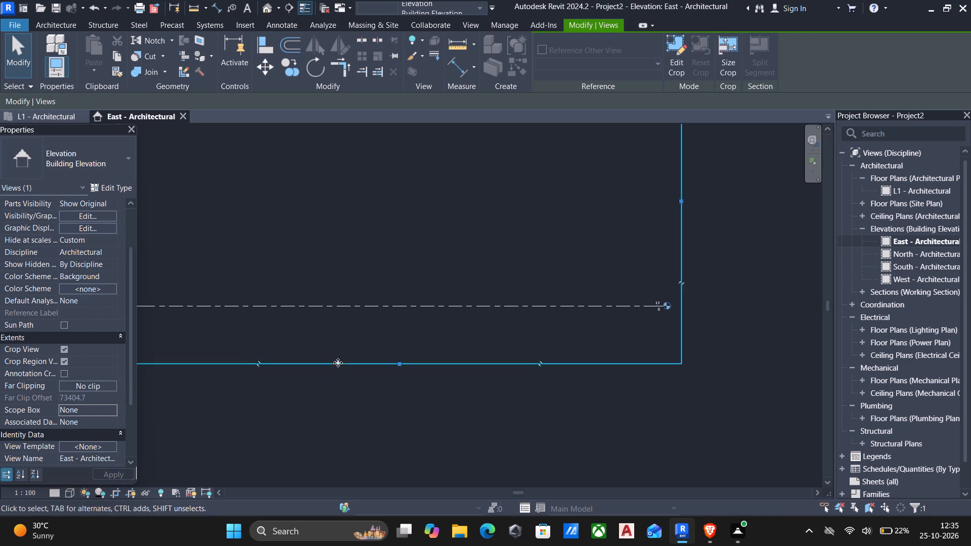
scroll(408, 381, "down", 2)
left_click(468, 408)
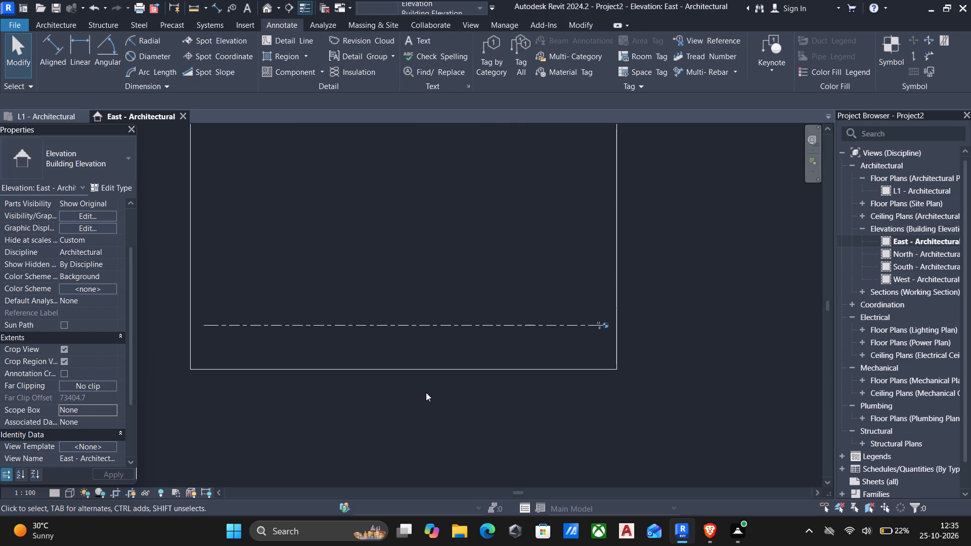
Hide the crop region boundary of the East - Architectural elevation.
left_click(395, 370)
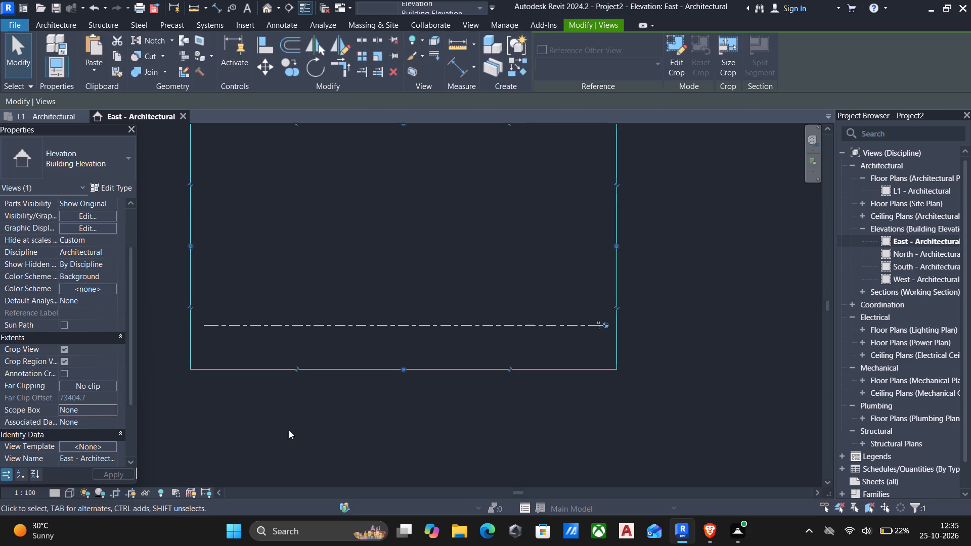
left_click(129, 492)
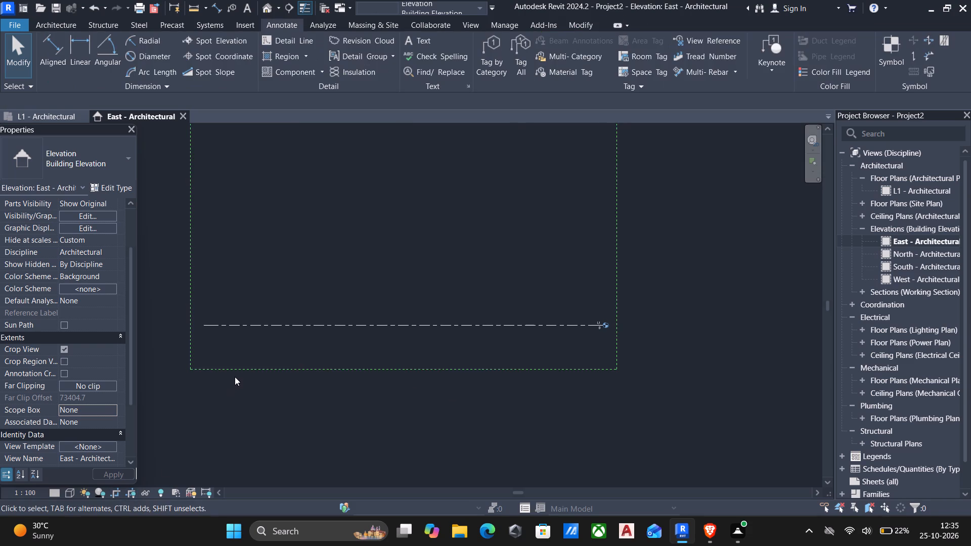
Hide the dashed Views Overall scope box in the East elevation as an element.
left_click(235, 370)
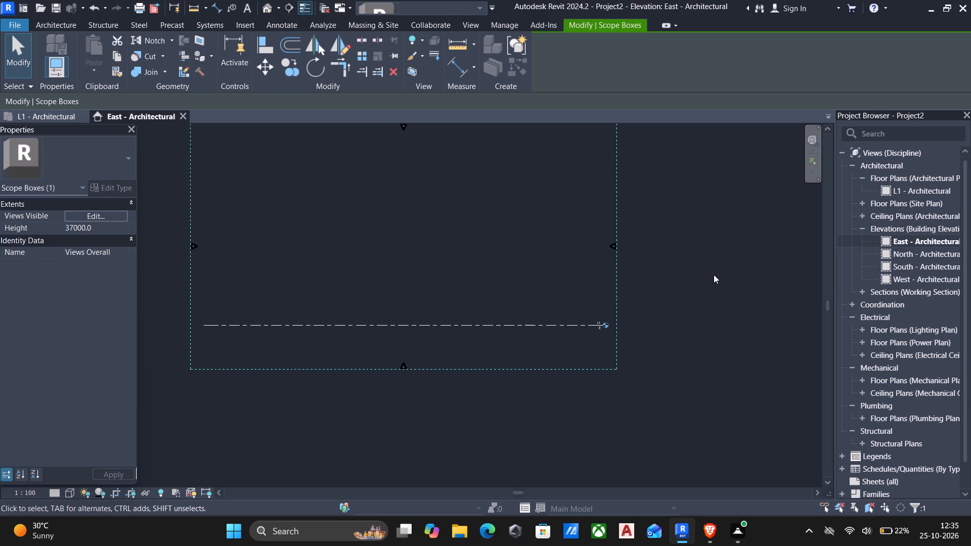
right_click(714, 275)
left_click(739, 262)
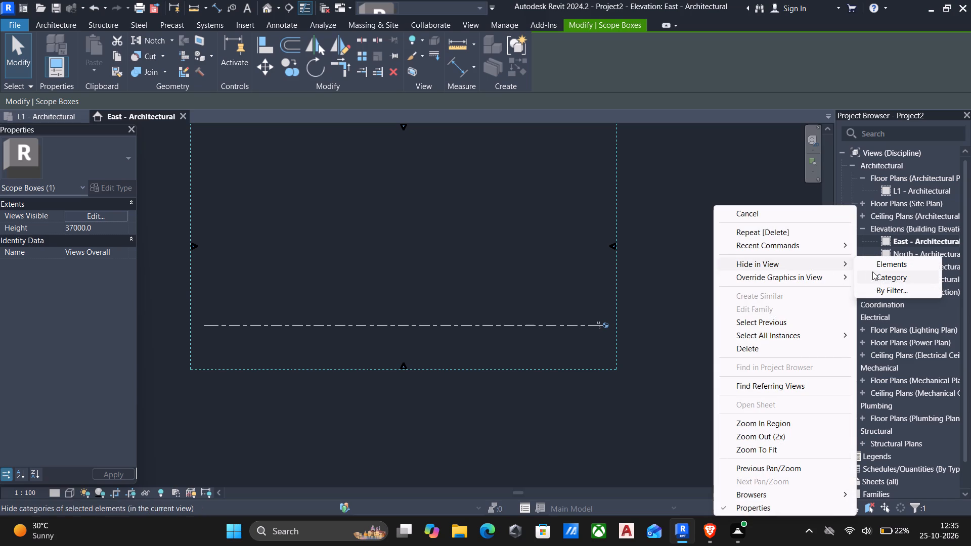
left_click(882, 265)
Rename level L1 as 01-NGL at its level head in the East elevation.
middle_click_drag(521, 317, 591, 338)
scroll(592, 337, "down", 3)
middle_click_drag(471, 385, 467, 377)
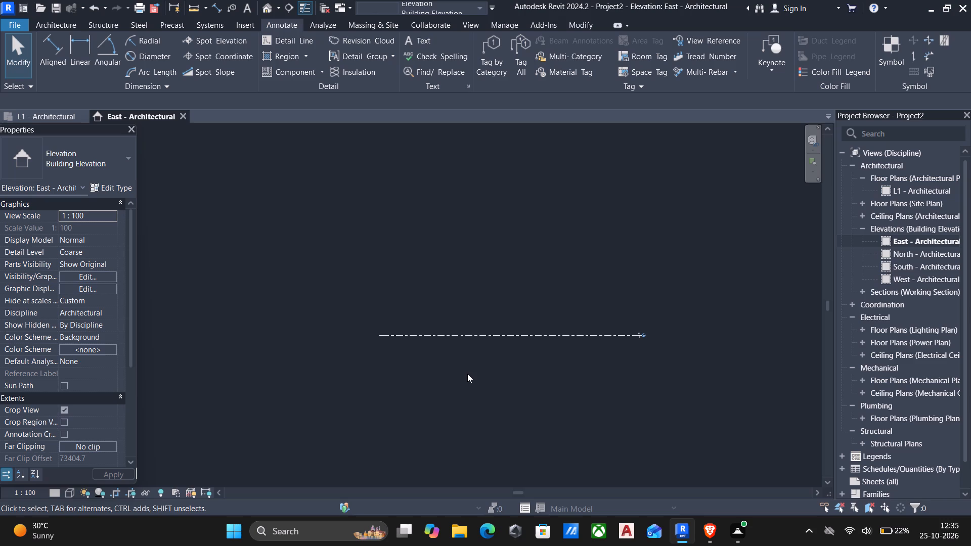
scroll(719, 315, "up", 5)
scroll(601, 378, "up", 4)
scroll(523, 353, "up", 1)
middle_click_drag(523, 354, 545, 335)
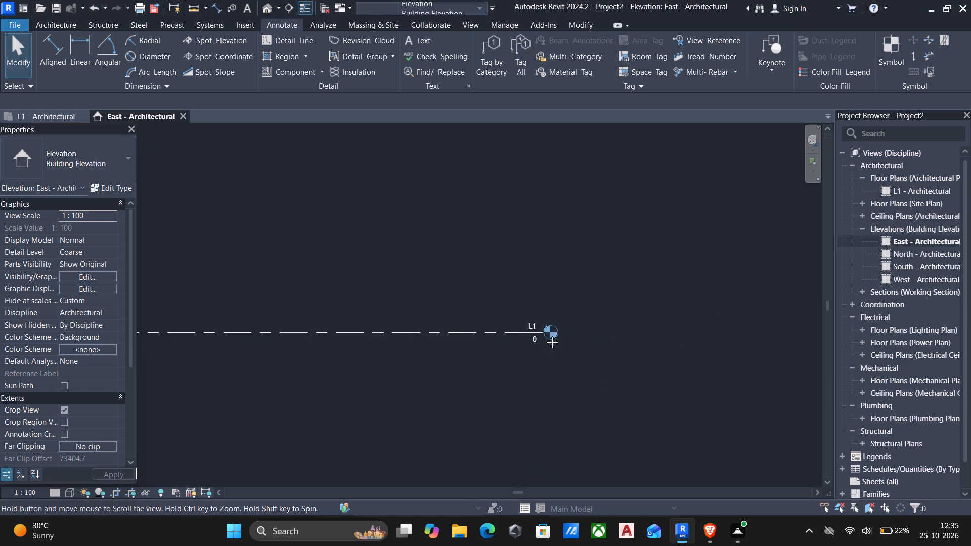
middle_click_drag(545, 335, 589, 317)
scroll(589, 317, "up", 5)
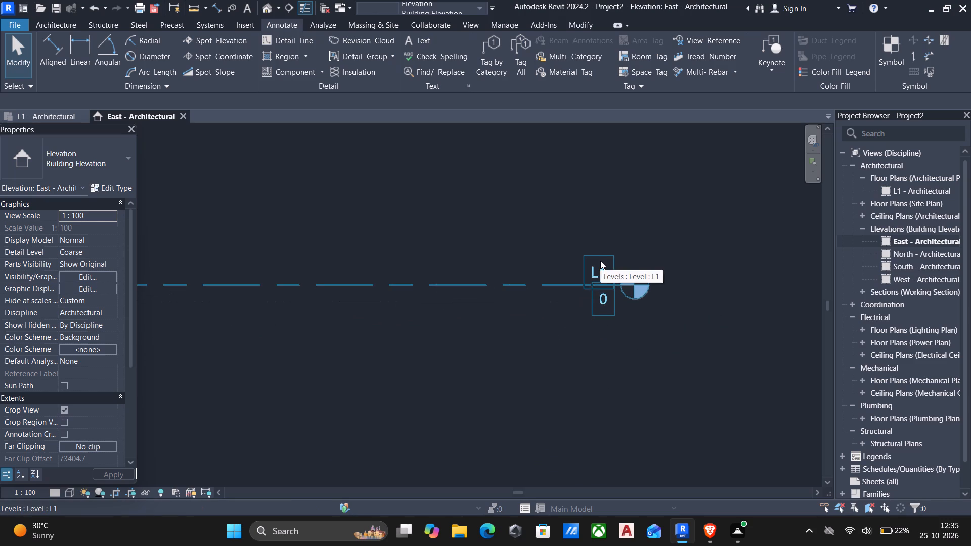
left_click(600, 261)
left_click(598, 276)
key("BackSpace")
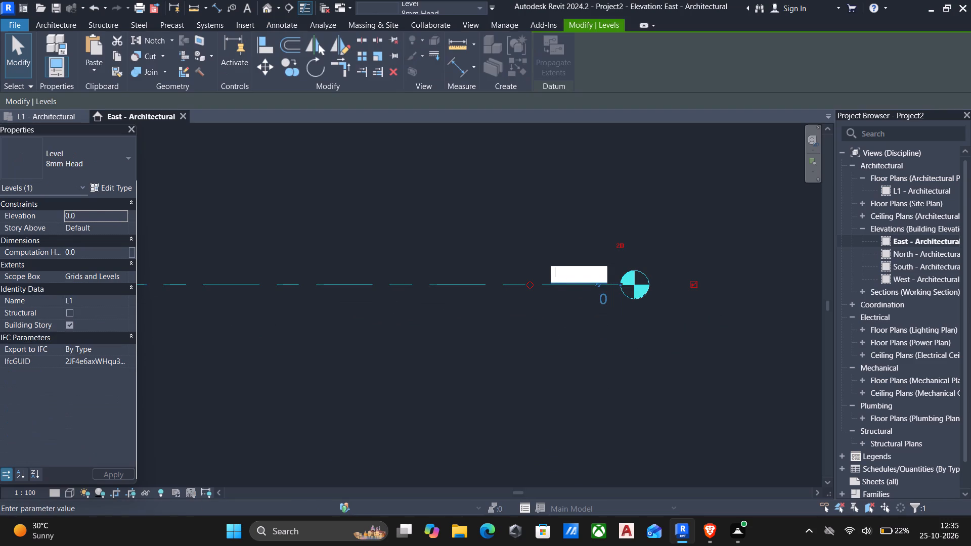
key("0")
type("1-")
left_click(524, 356)
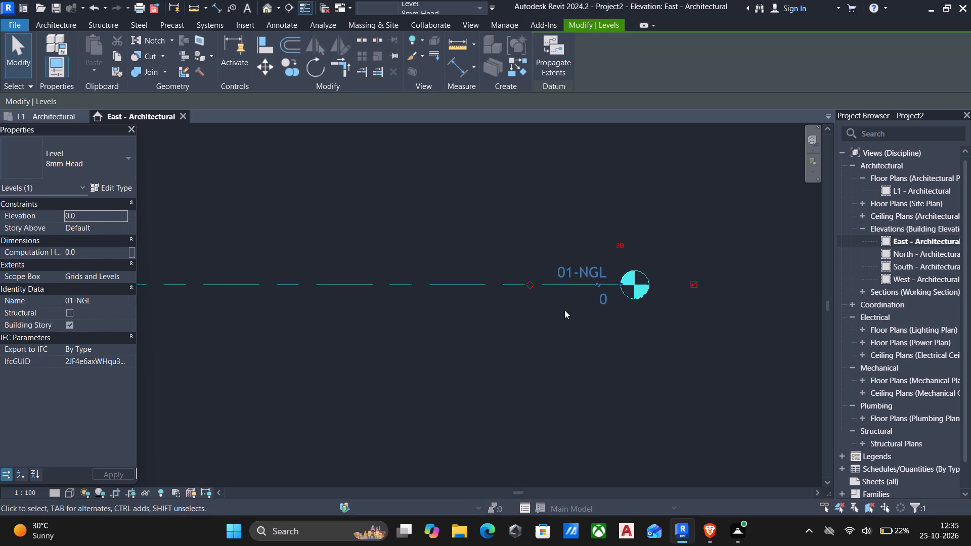
Rename the L1 - Architectural floor plan view as 01-NGL.
right_click(926, 190)
left_click(809, 400)
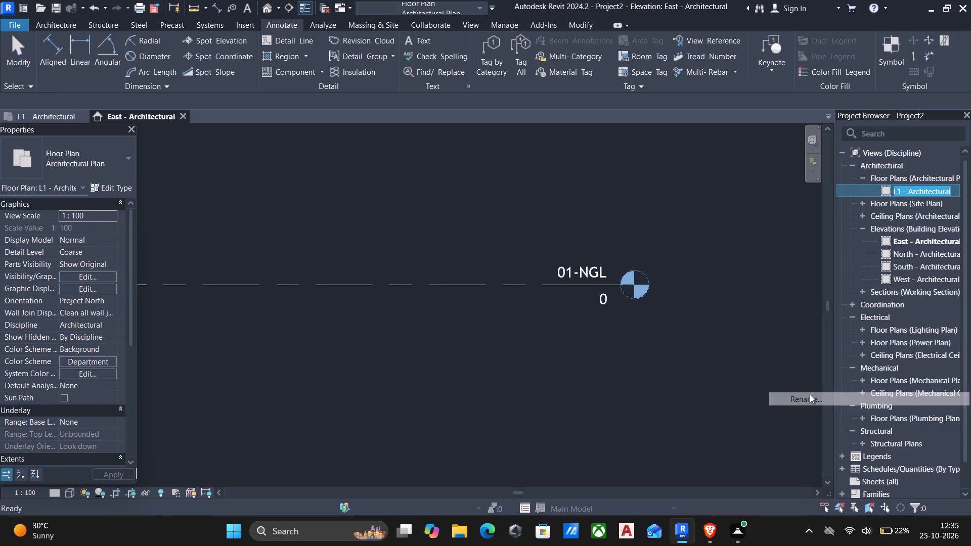
key("BackSpace")
key("0")
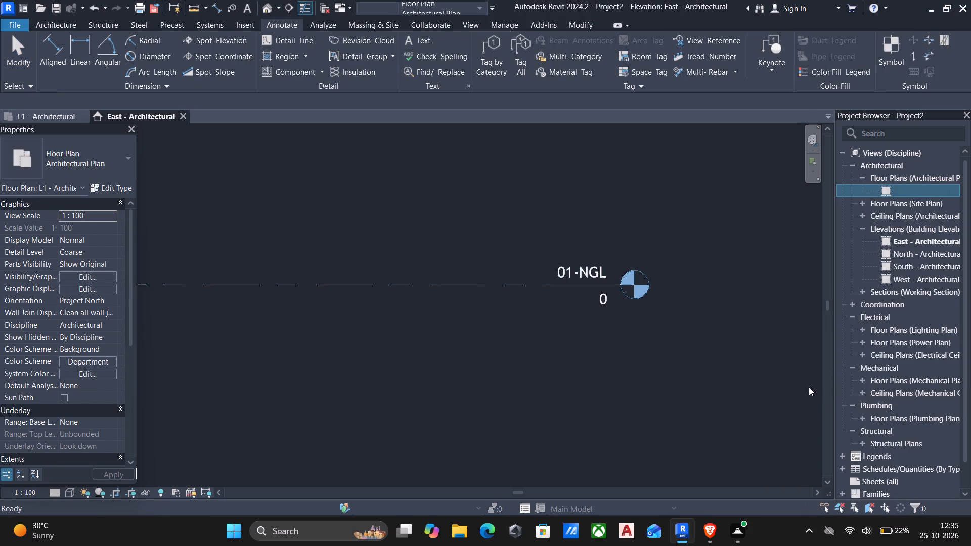
key("1")
key("minus")
type("NGL")
left_click(733, 329)
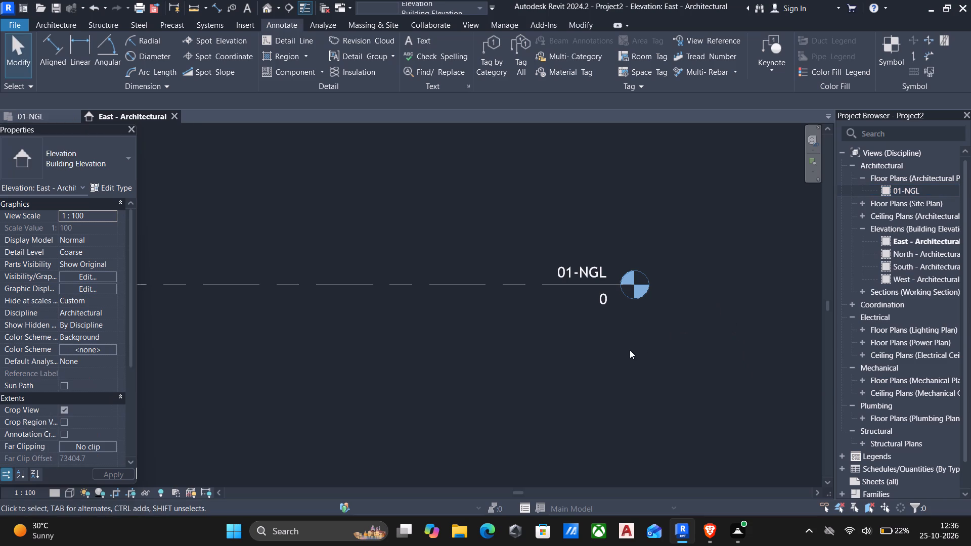
Draw a new level of type 8mm Head 600 mm above 01-NGL, aligned with both ends of that level line.
left_click(69, 27)
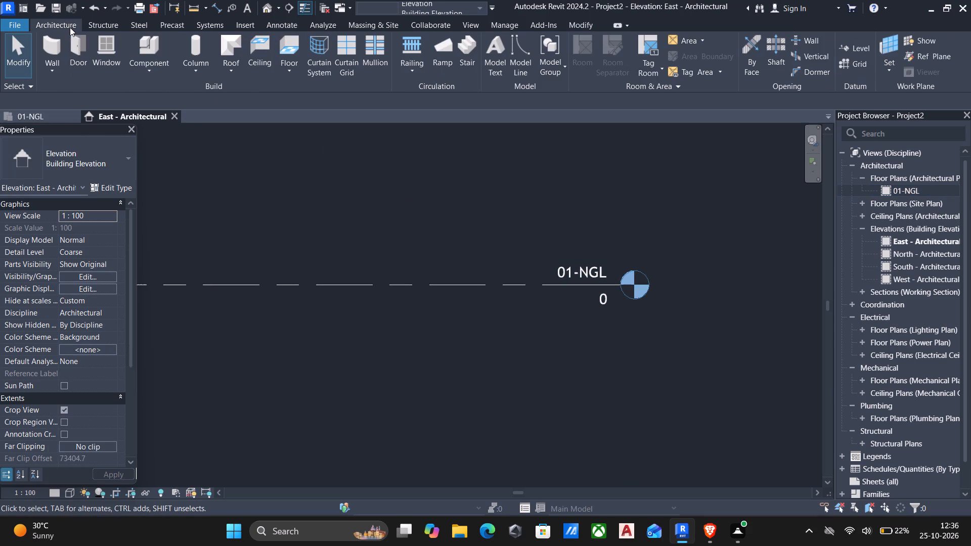
left_click(110, 163)
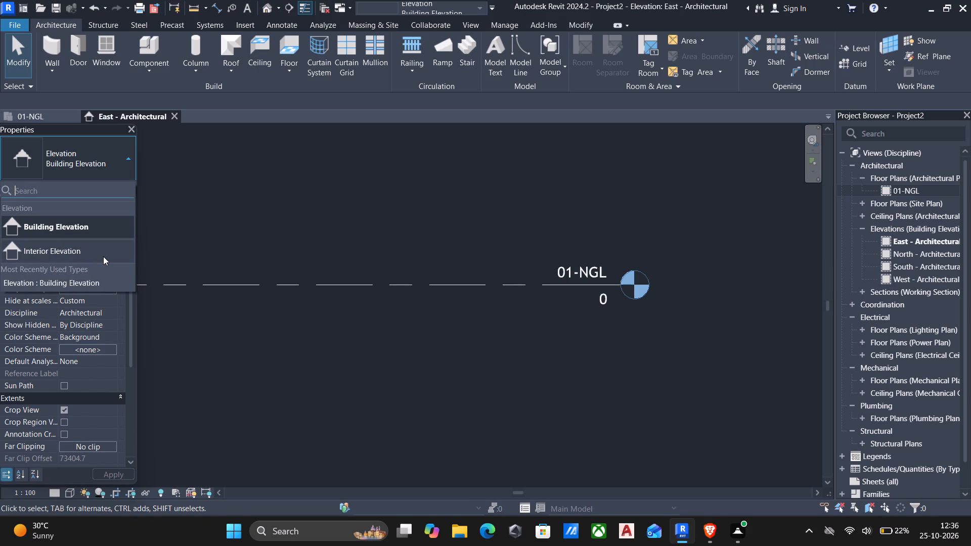
left_click(242, 346)
middle_click_drag(246, 345, 368, 347)
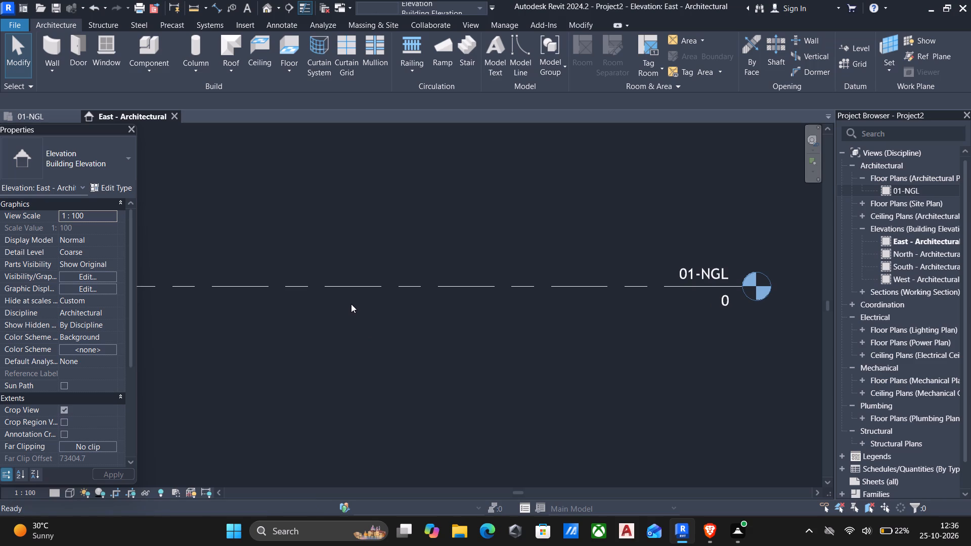
left_click(850, 51)
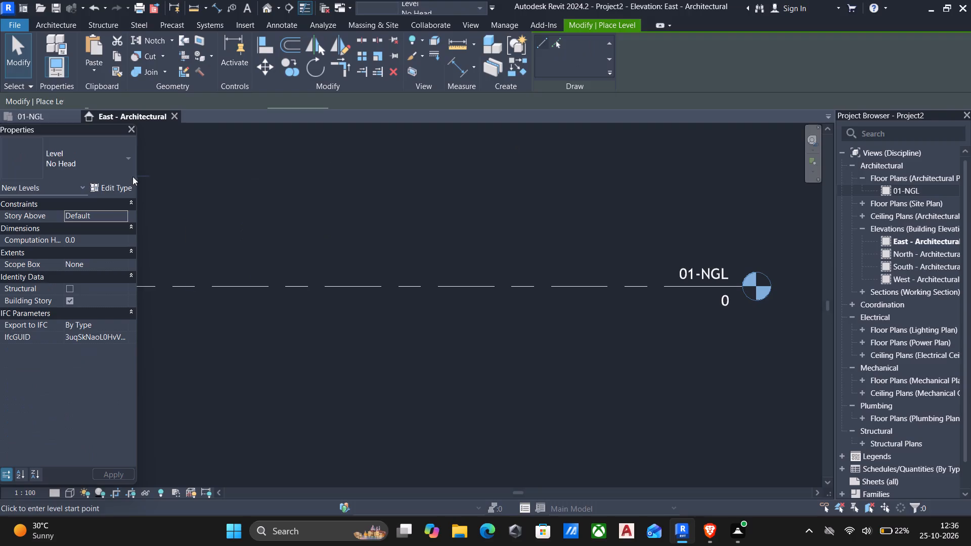
left_click(77, 164)
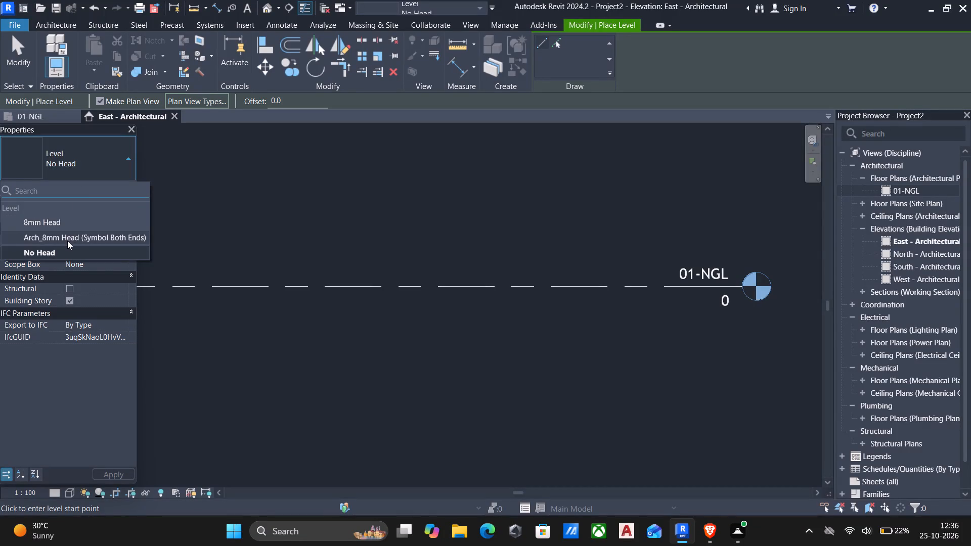
left_click(58, 223)
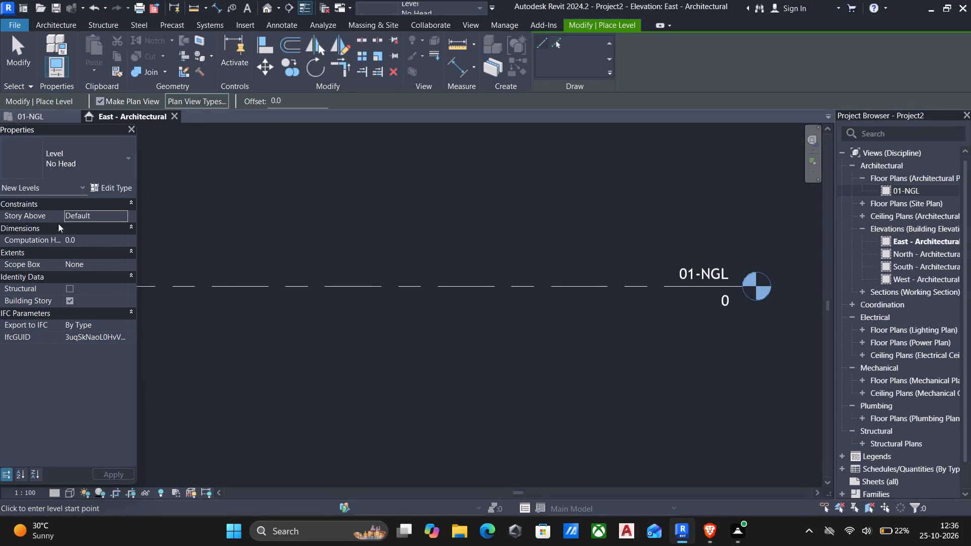
scroll(287, 327, "down", 5)
middle_click_drag(288, 329, 502, 306)
middle_click_drag(416, 323, 442, 318)
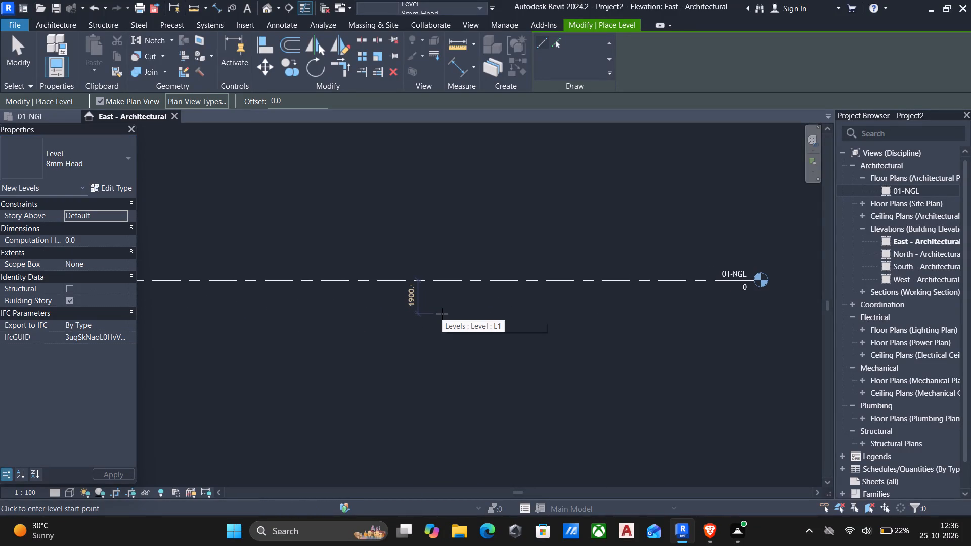
middle_click_drag(281, 336, 602, 347)
scroll(611, 348, "down", 5)
middle_click_drag(457, 345, 494, 339)
scroll(494, 338, "up", 1)
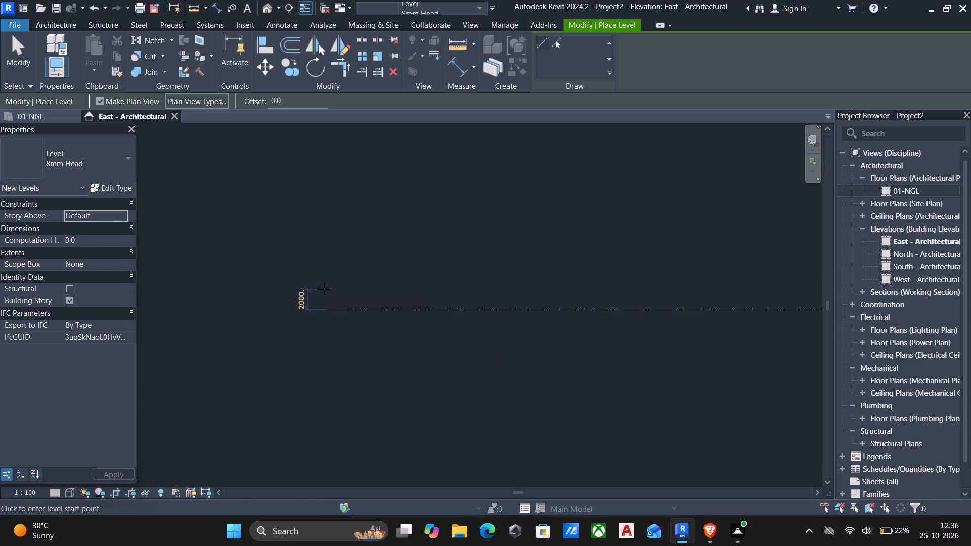
scroll(324, 289, "up", 3)
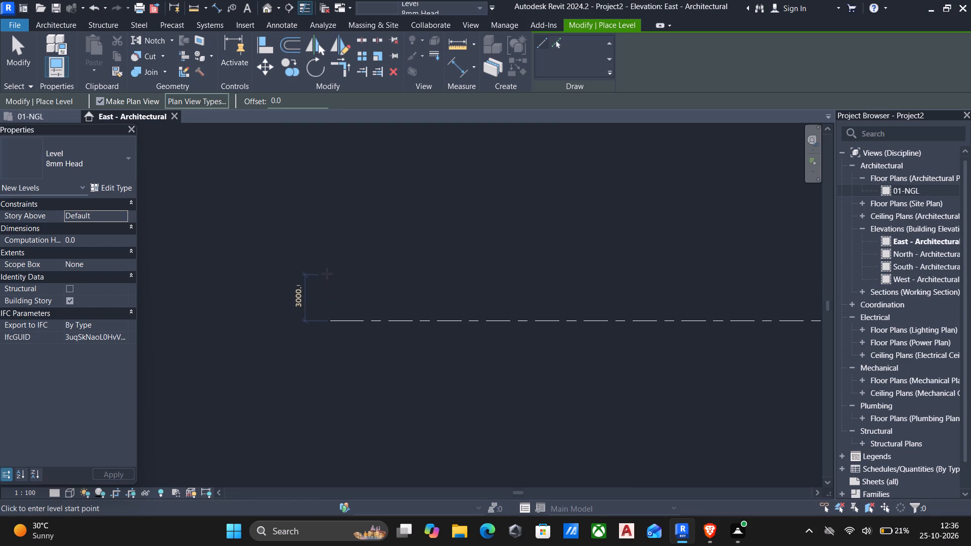
scroll(325, 309, "up", 8)
left_click(333, 313)
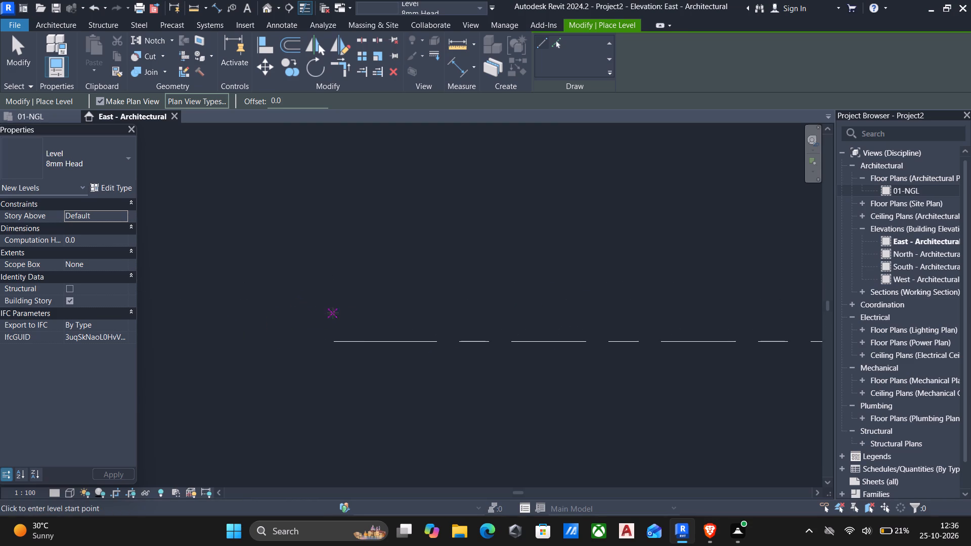
scroll(389, 319, "down", 5)
middle_click_drag(497, 326, 386, 327)
scroll(432, 317, "down", 5)
middle_click_drag(503, 330, 374, 352)
middle_click_drag(591, 345, 393, 355)
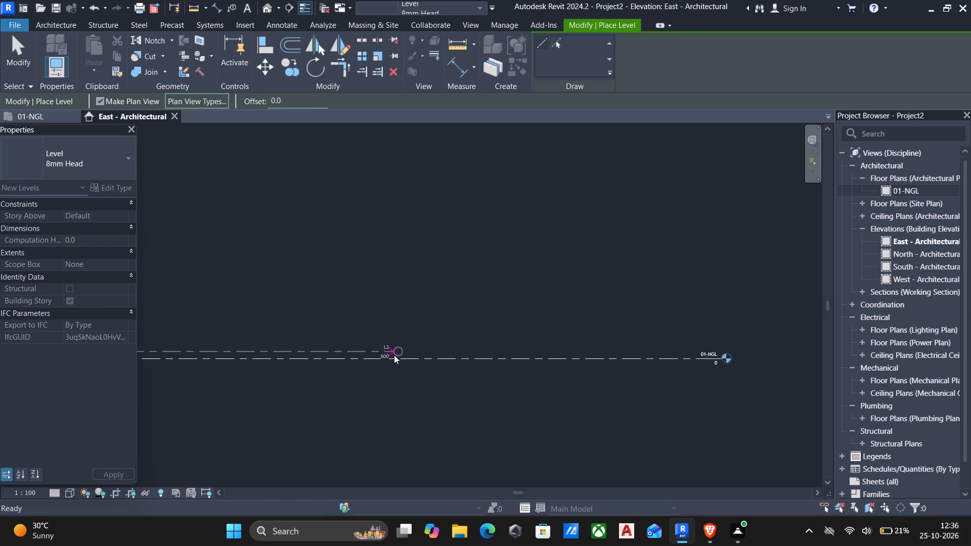
scroll(398, 355, "down", 4)
scroll(660, 327, "up", 4)
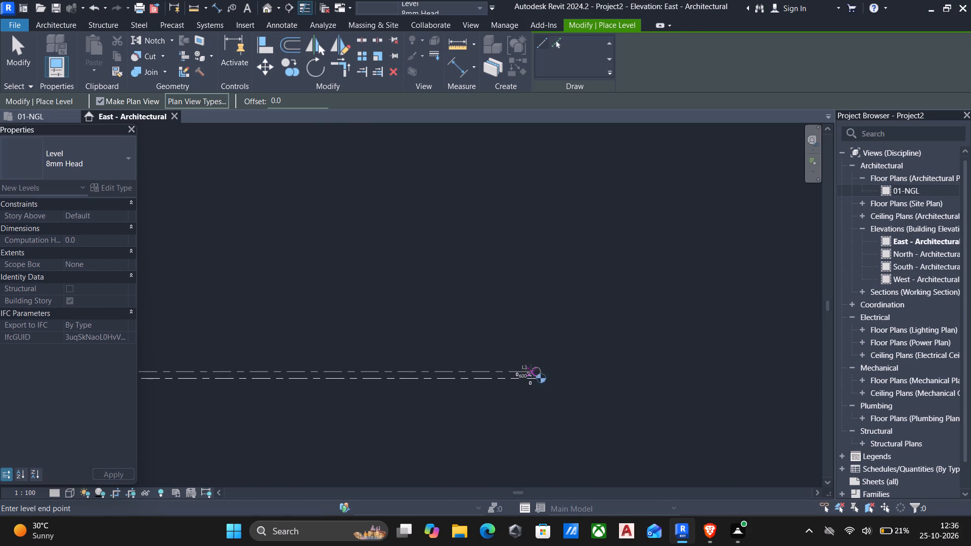
scroll(531, 370, "up", 5)
scroll(538, 318, "up", 5)
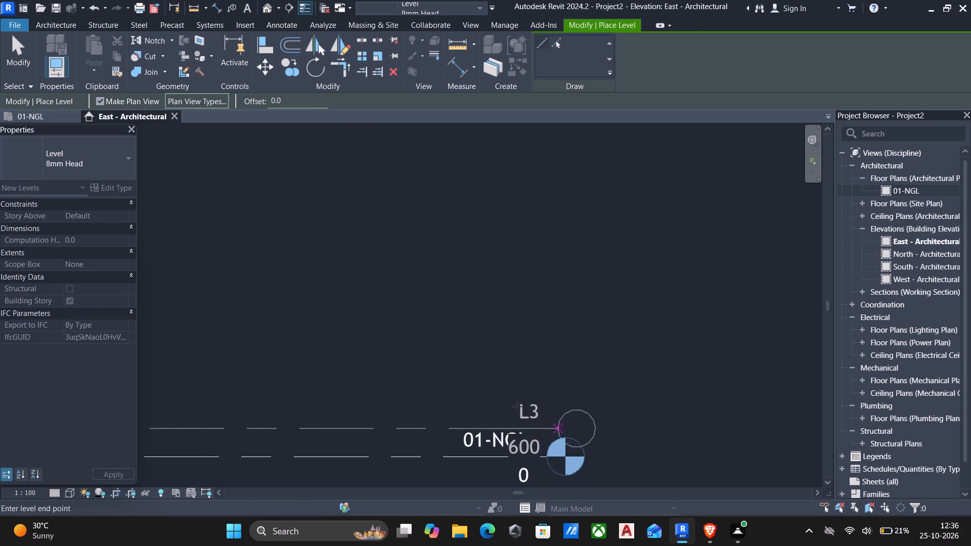
left_click(549, 395)
scroll(521, 378, "down", 4)
middle_click_drag(521, 378, 578, 334)
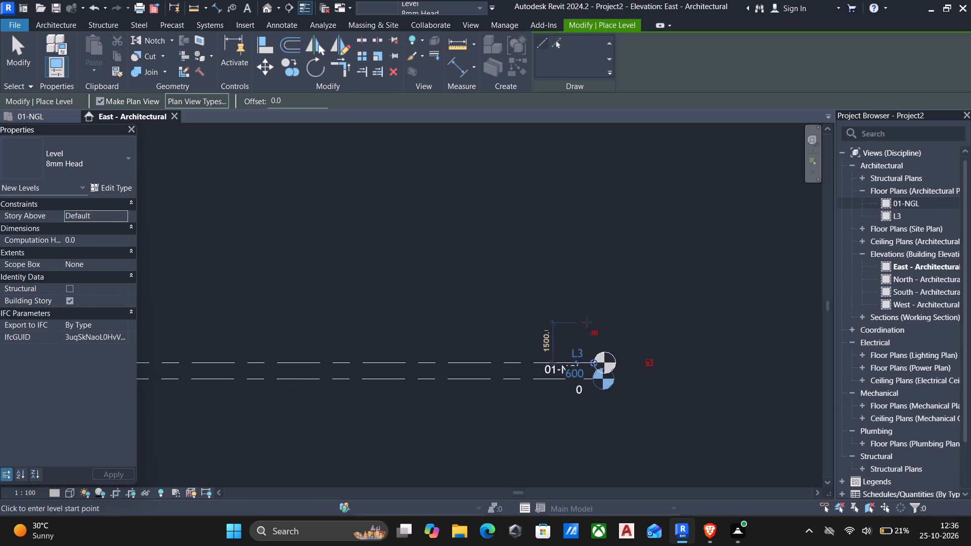
scroll(554, 313, "down", 5)
middle_click_drag(553, 318, 611, 299)
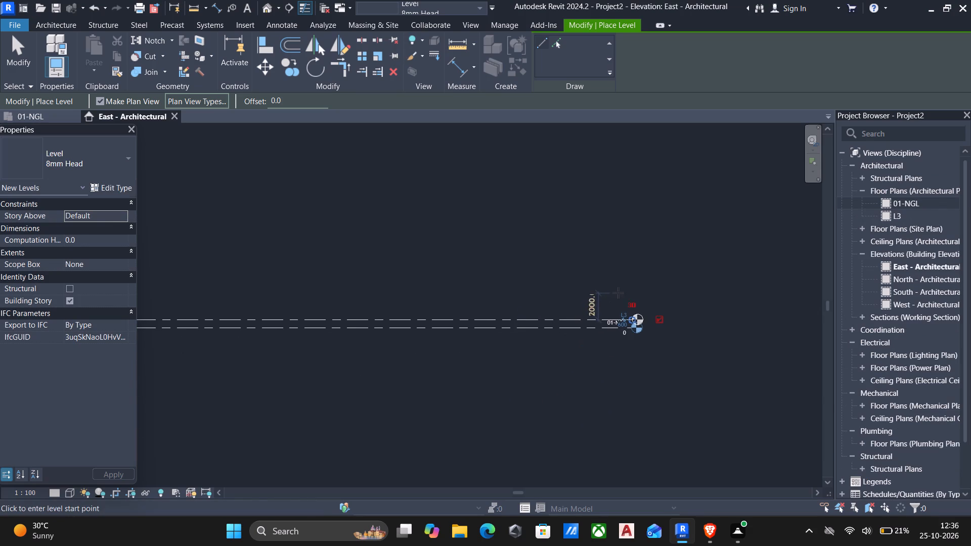
key("Escape")
scroll(586, 348, "up", 5)
key("Escape")
Add an elbow to the 01-NGL level line and move its head down, clear of the upper level's label.
left_click(590, 311)
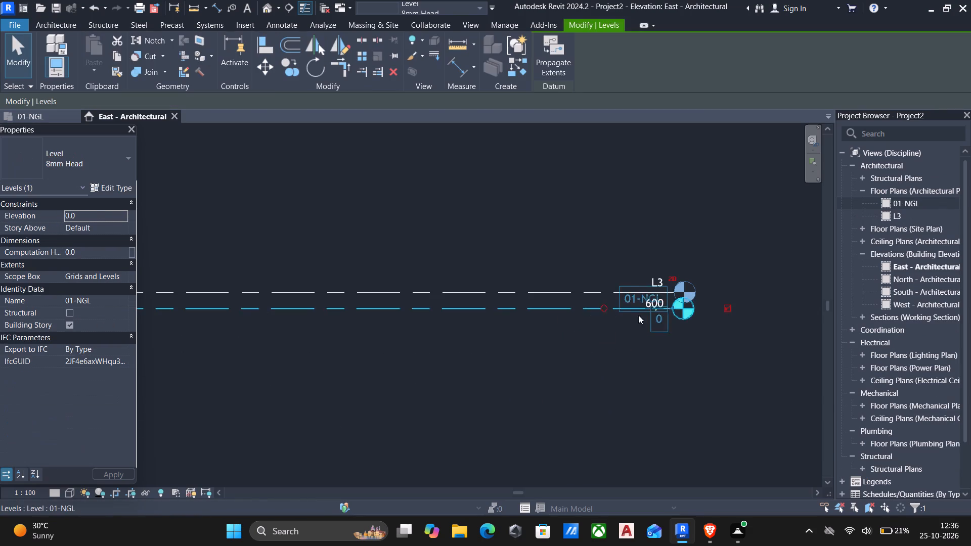
scroll(649, 318, "up", 5)
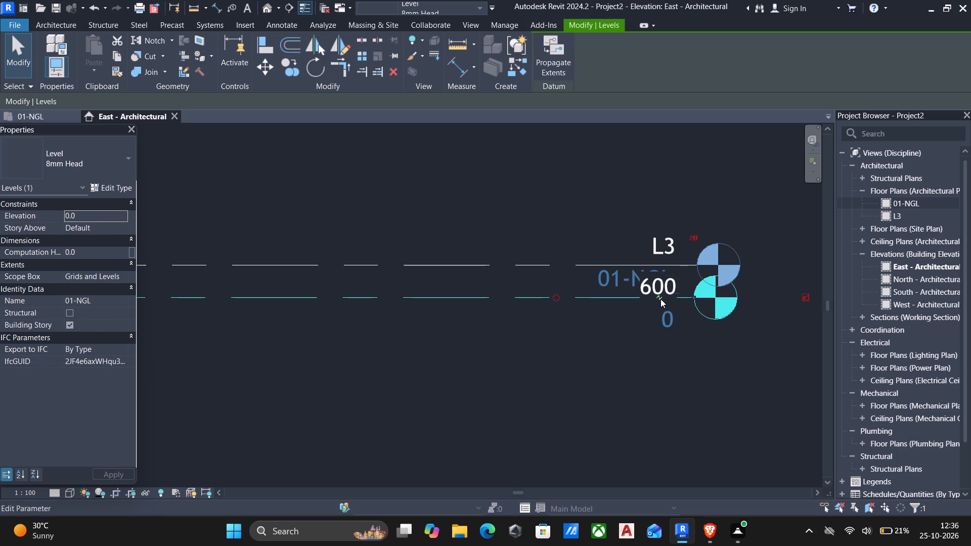
left_click(659, 296)
left_click_drag(655, 330, 645, 348)
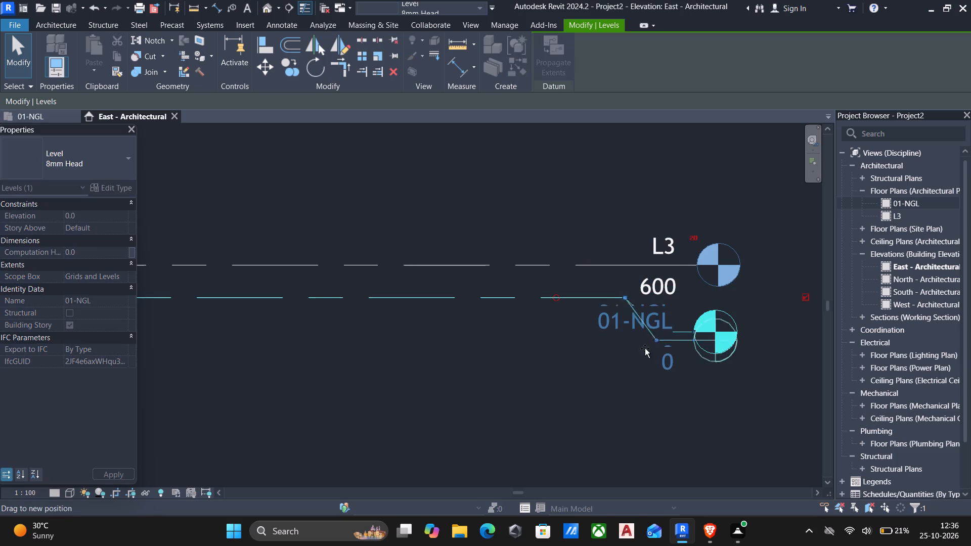
left_click_drag(645, 348, 633, 361)
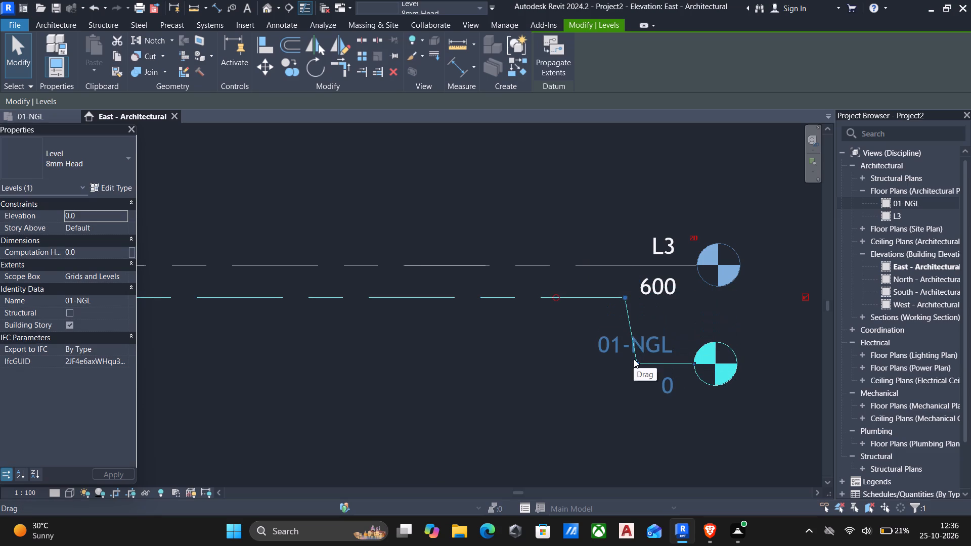
Add an elbow to the 600 mm level L3 and move its head slightly above its level line.
left_click(577, 267)
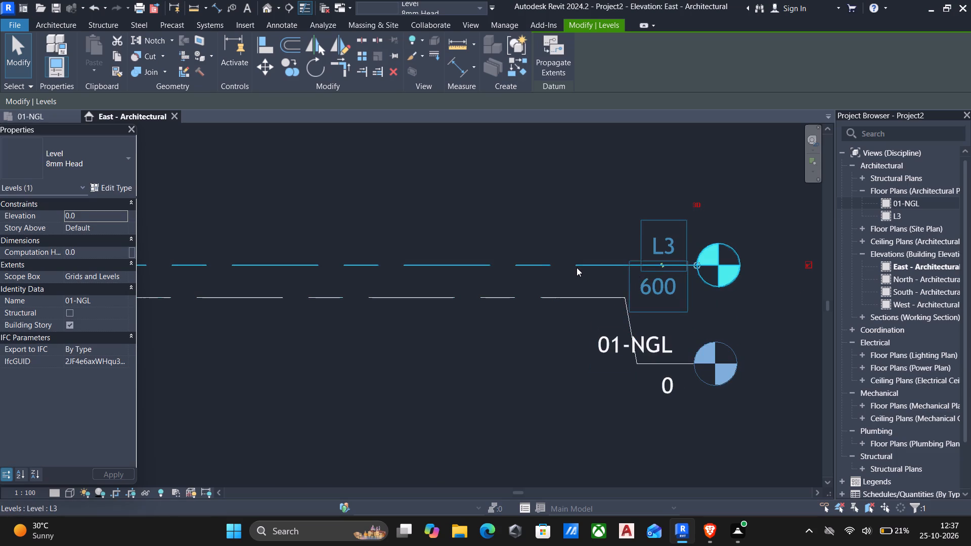
left_click(660, 265)
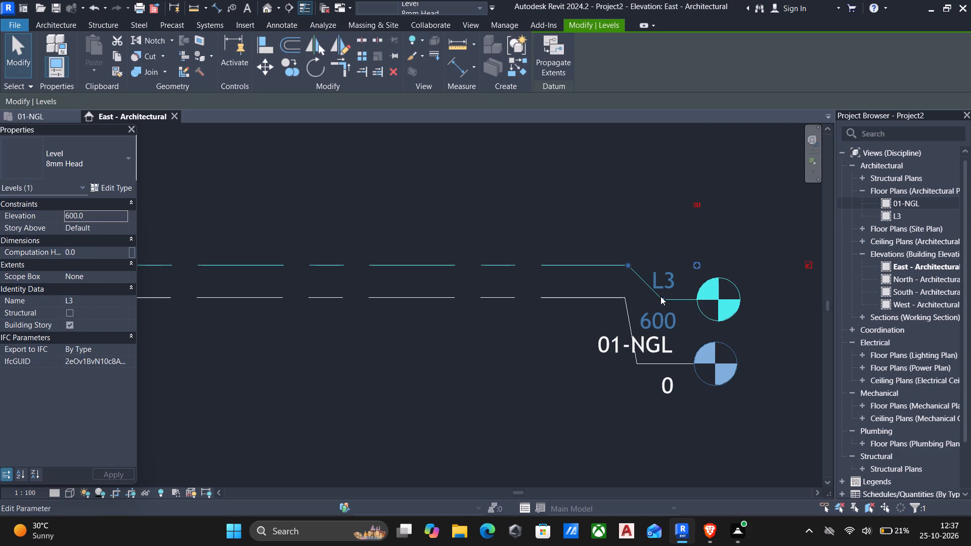
left_click_drag(660, 296, 669, 249)
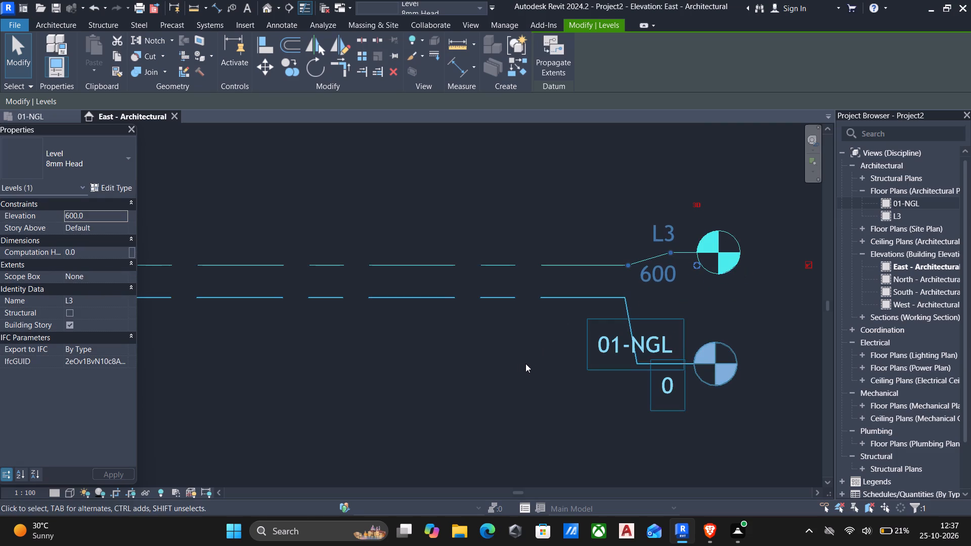
scroll(521, 366, "down", 6)
middle_click_drag(523, 366, 706, 295)
scroll(708, 295, "up", 1)
left_click(565, 354)
Draw a new 8mm Head level with a 3000 mm offset above the 600 mm level, aligned with both its ends.
scroll(542, 351, "down", 4)
middle_click_drag(541, 353, 657, 319)
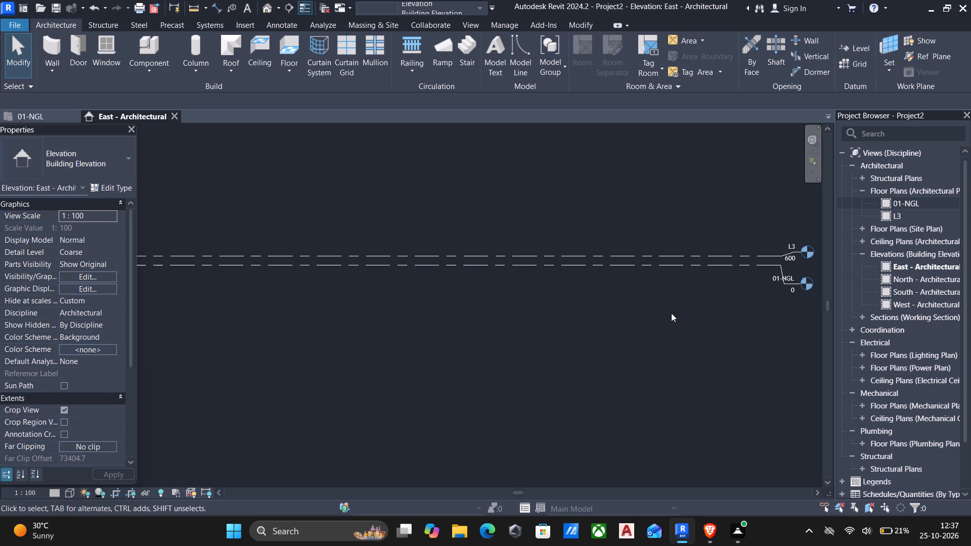
left_click(575, 252)
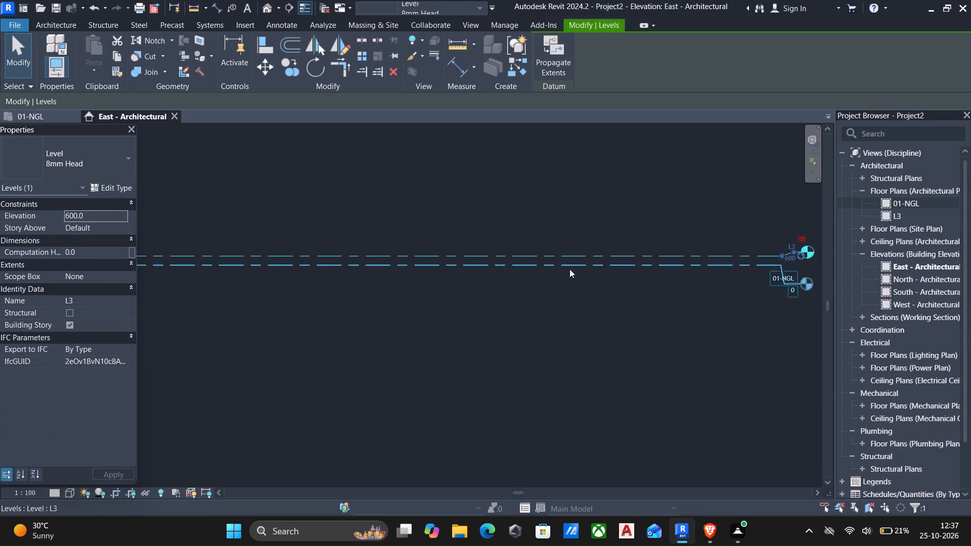
scroll(560, 290, "down", 1)
middle_click_drag(560, 293, 842, 313)
scroll(845, 316, "down", 2)
key("c")
key("s")
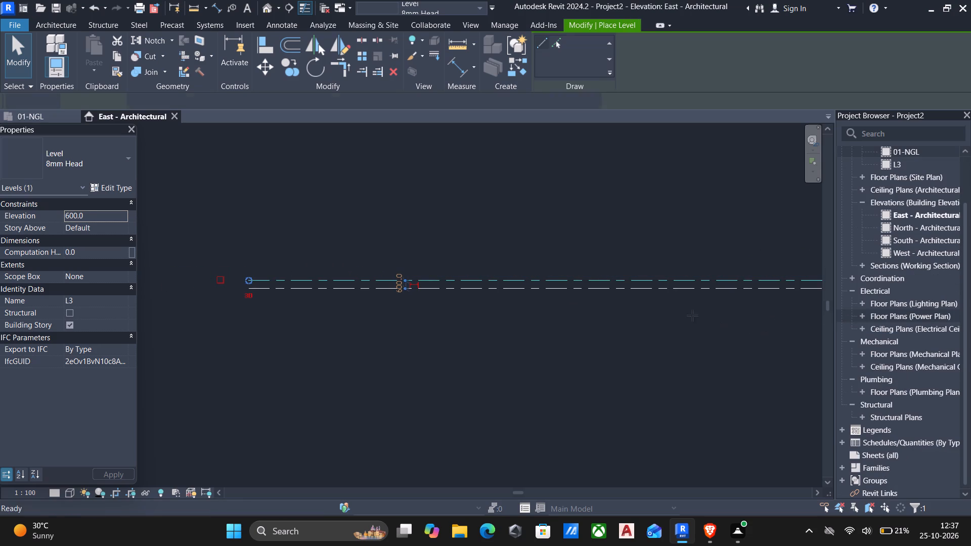
scroll(280, 249, "up", 5)
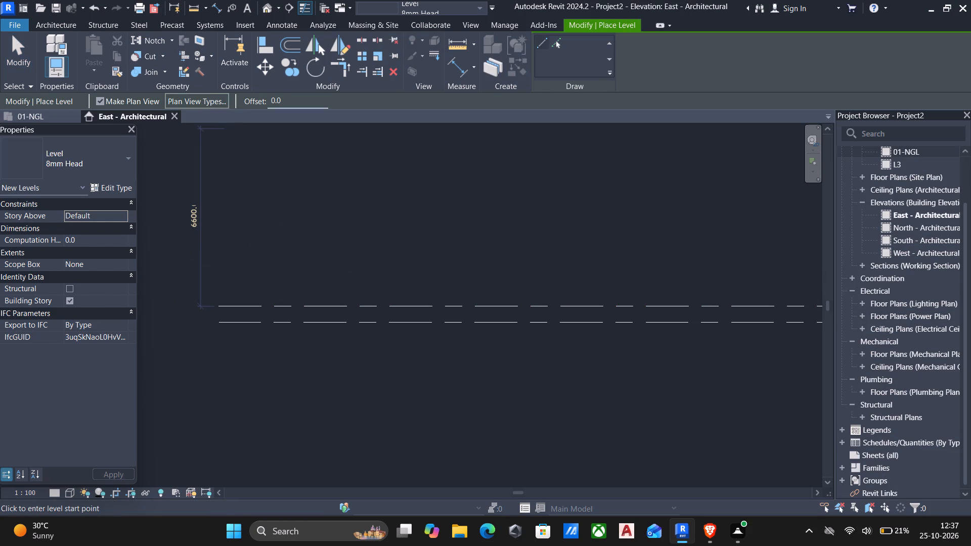
left_click_drag(287, 97, 166, 95)
key("3")
key("m")
left_click(213, 304)
scroll(355, 279, "down", 4)
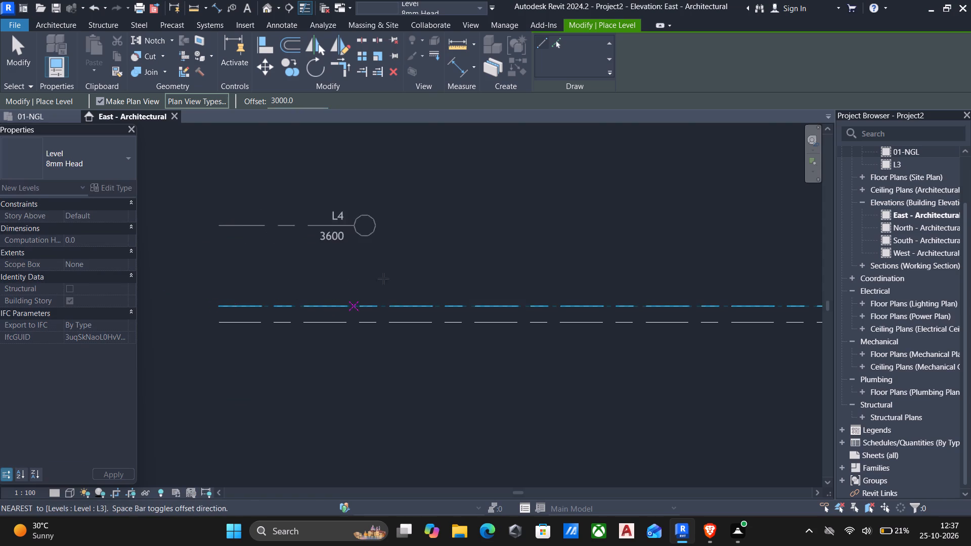
middle_click_drag(504, 255, 438, 275)
scroll(430, 281, "down", 5)
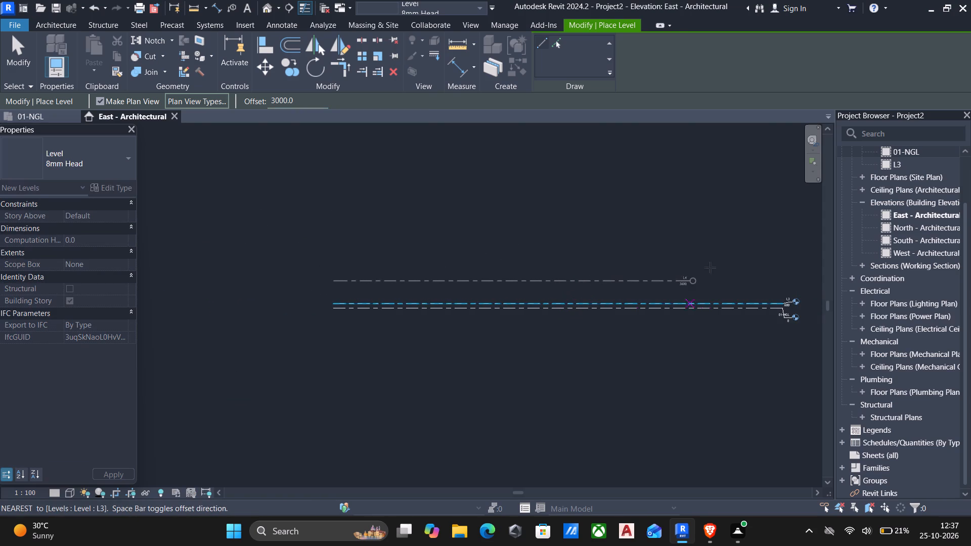
left_click(792, 275)
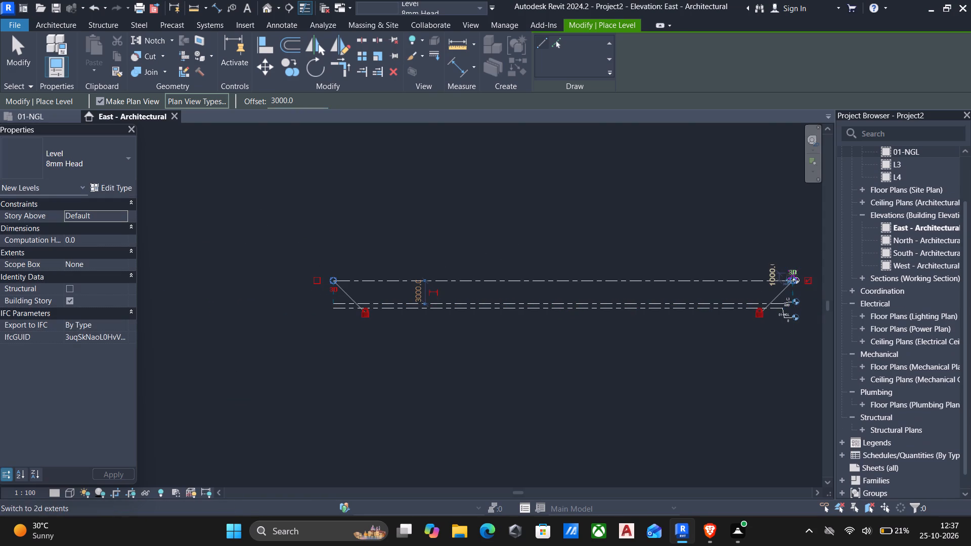
key("Escape")
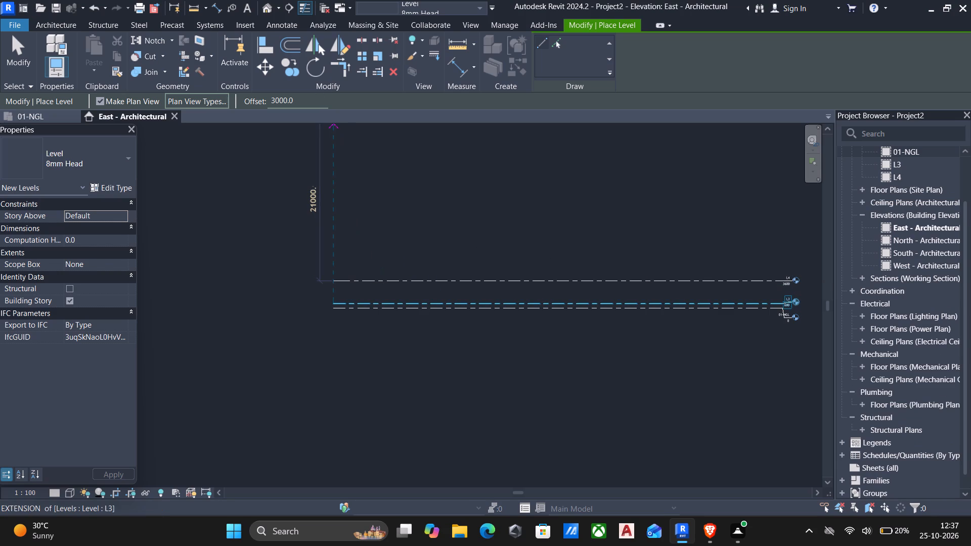
Draw another level with an 1800 mm offset above the 3600 mm level, aligned with both ends of the existing levels.
left_click_drag(313, 99, 157, 93)
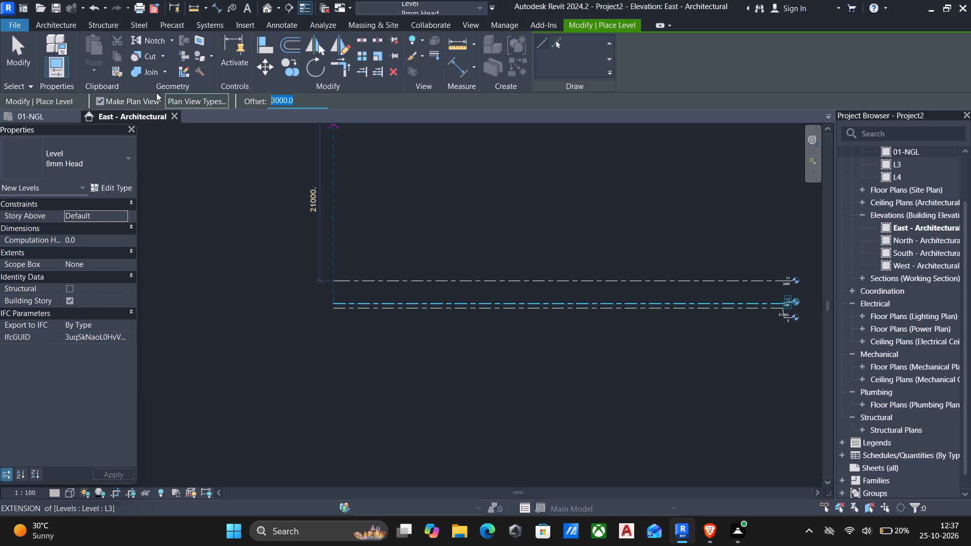
type("1800")
left_click(334, 278)
scroll(485, 255, "down", 4)
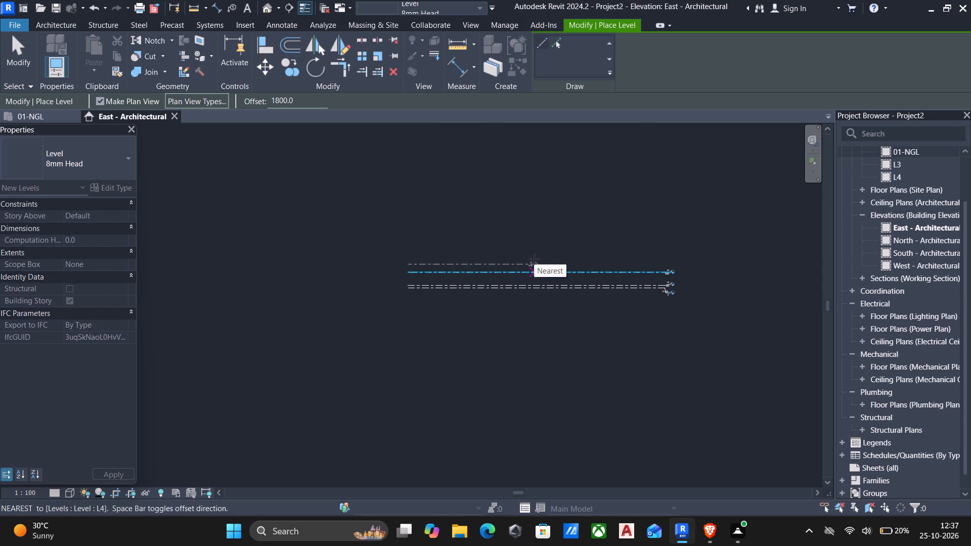
scroll(551, 258, "down", 6)
scroll(647, 264, "up", 5)
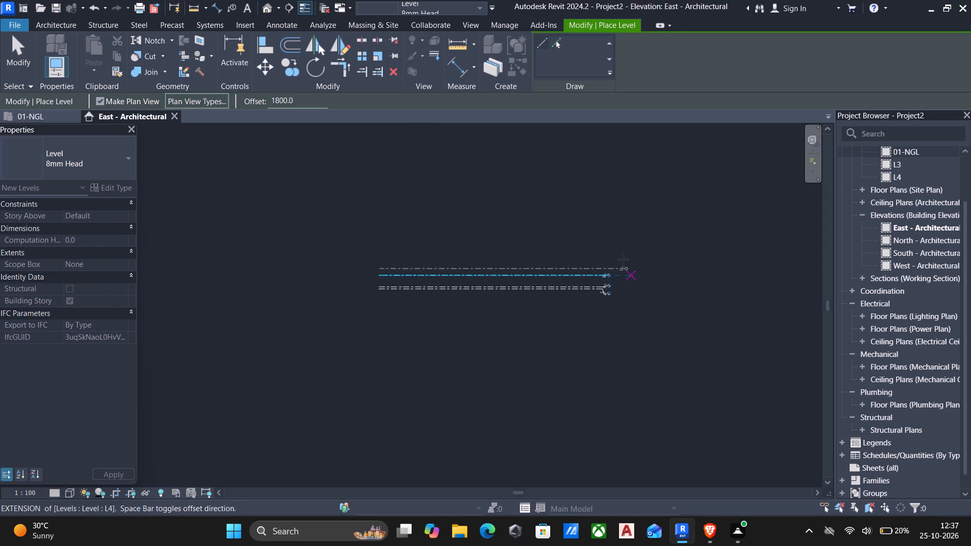
left_click(609, 254)
key("Escape")
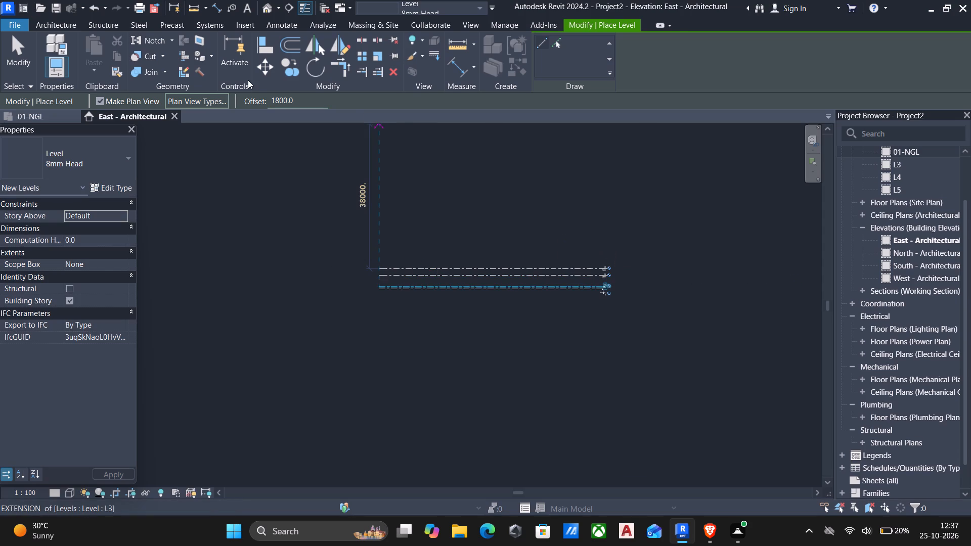
Draw a level with a 1900 mm offset above the 5400 mm level, aligned with both ends, and finish placing levels.
left_click_drag(313, 103, 129, 108)
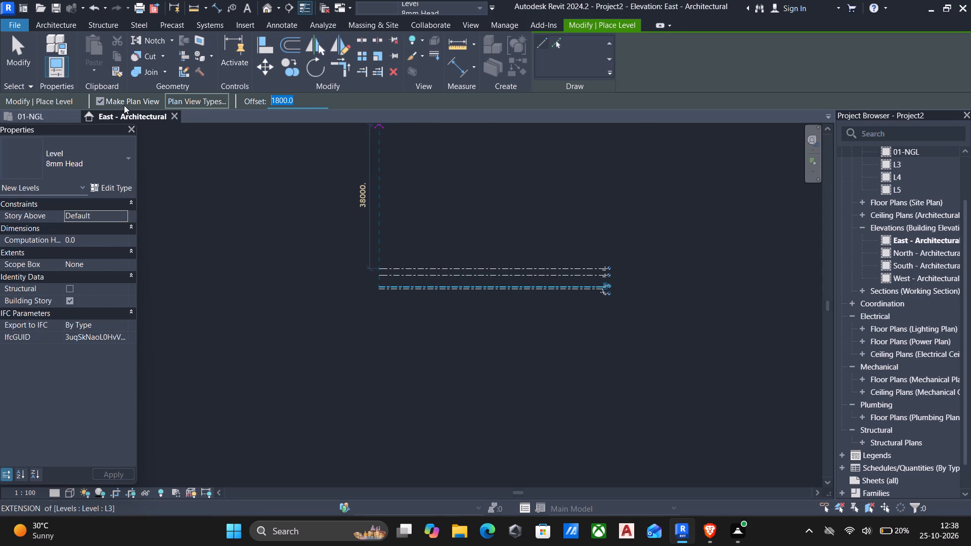
type("1900")
scroll(404, 293, "up", 6)
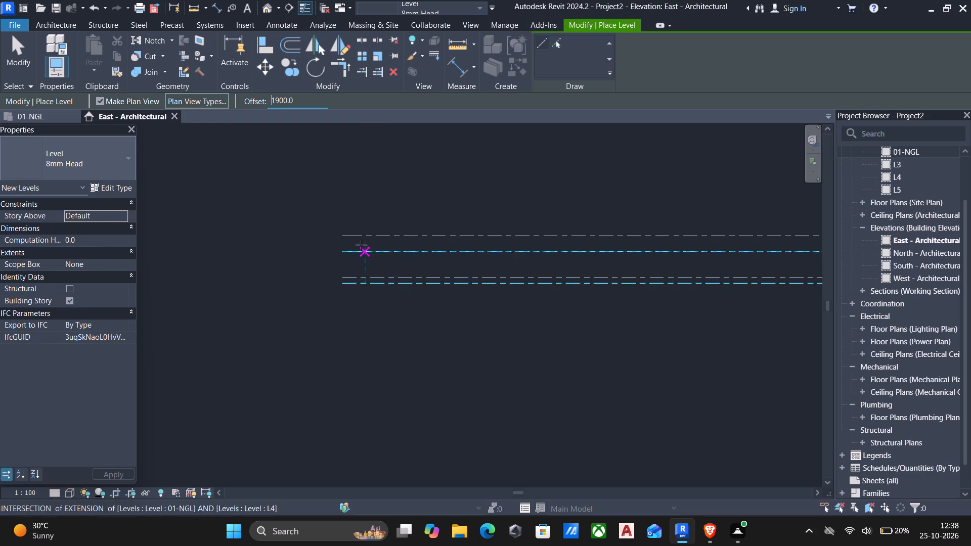
left_click(344, 234)
scroll(448, 214, "down", 4)
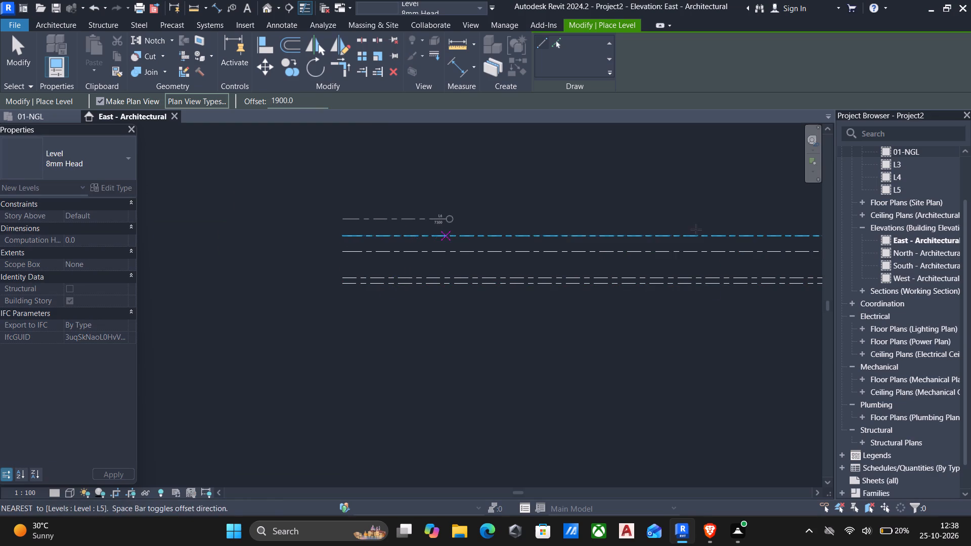
scroll(696, 230, "down", 1)
middle_click_drag(696, 230, 595, 245)
scroll(594, 245, "up", 3)
left_click(596, 225)
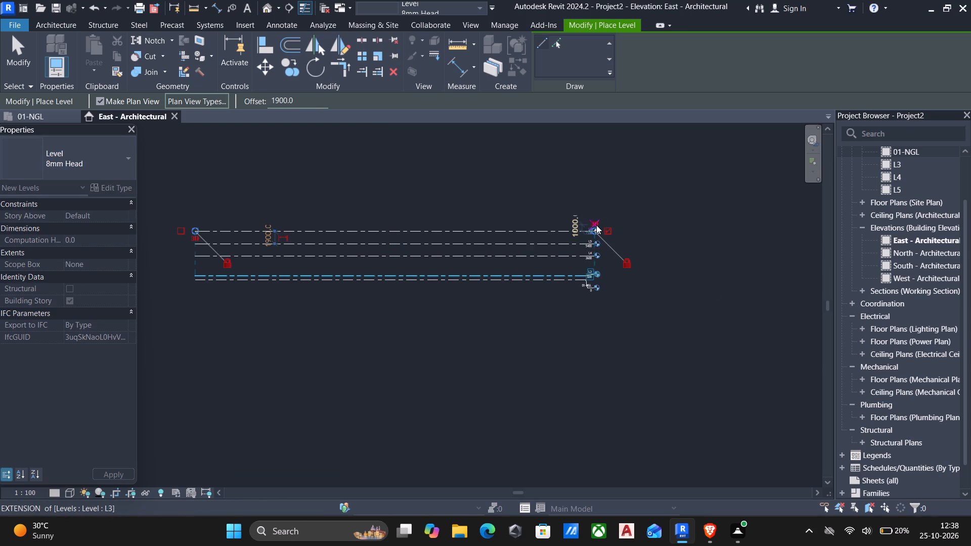
key("Escape")
scroll(586, 291, "up", 5)
key("Escape")
Rename the 600 mm level L3 as 02-DPC, including its corresponding views.
scroll(598, 281, "up", 6)
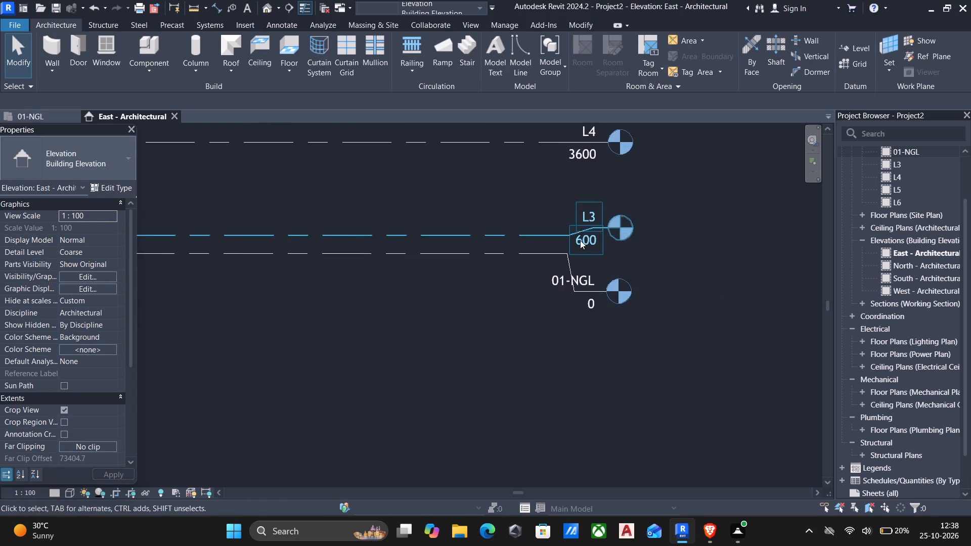
scroll(578, 238, "up", 5)
double_click(607, 191)
key("BackSpace")
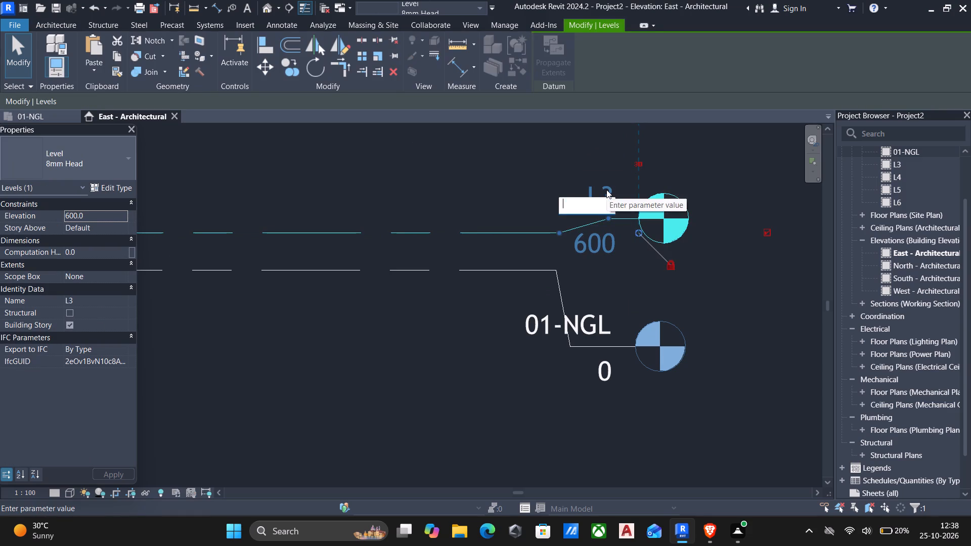
type("02")
type("-DPC")
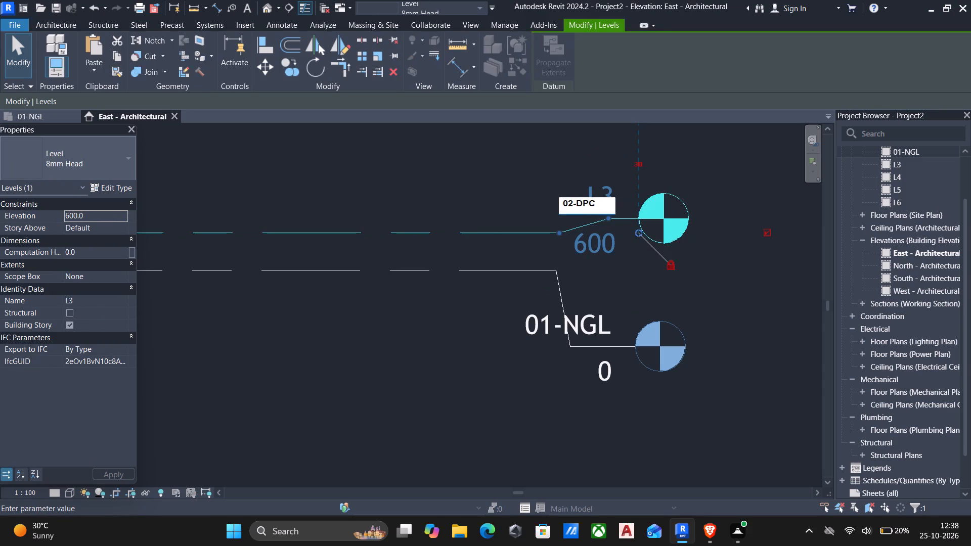
left_click(460, 176)
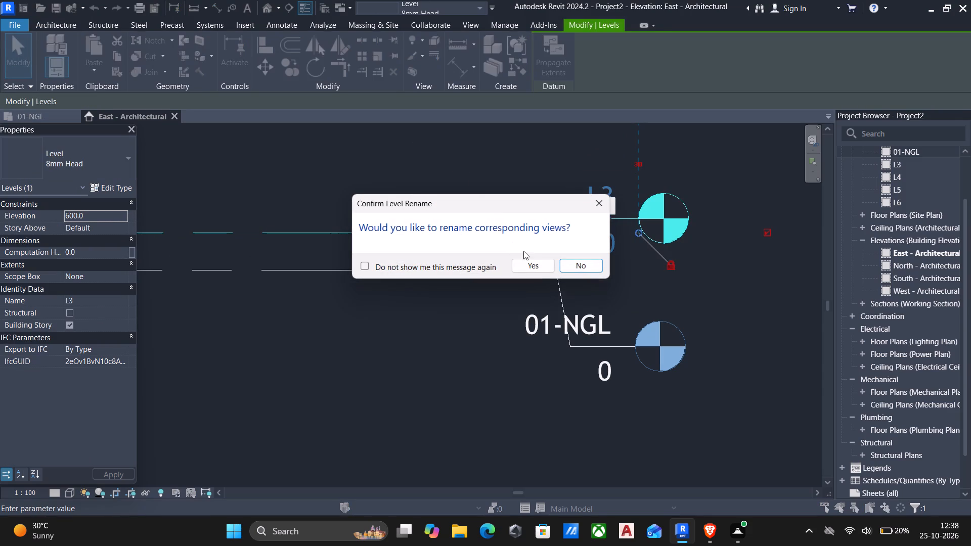
left_click(535, 262)
Rename the 3600 mm level L4 as 03-LINTEL LEVEL, including its corresponding views.
scroll(509, 211, "down", 1)
middle_click_drag(506, 214, 473, 359)
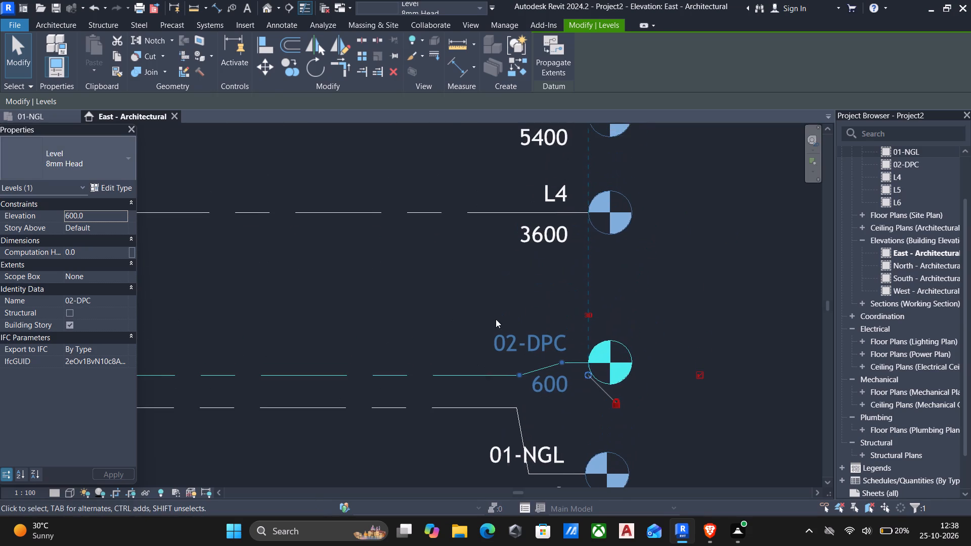
double_click(559, 192)
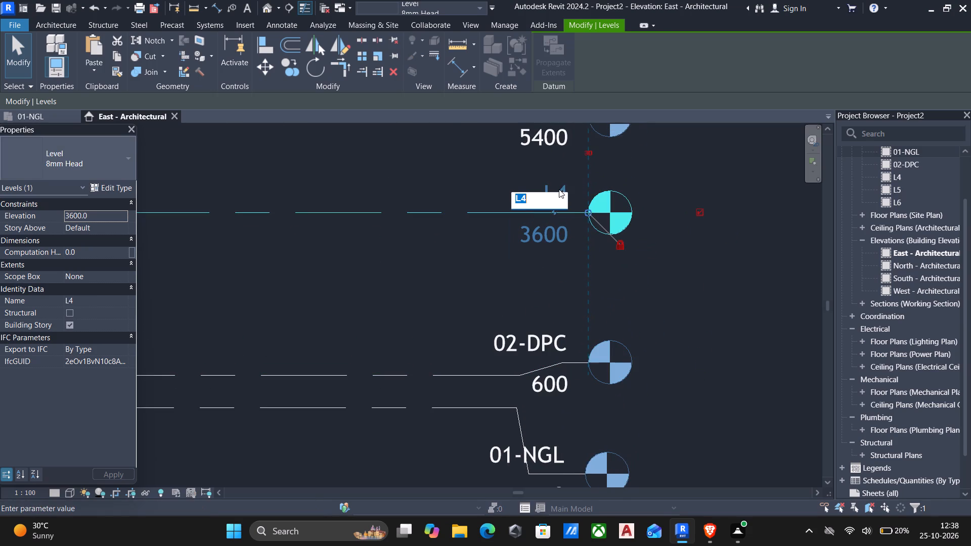
type("03-")
type("LINTEL LEVEL")
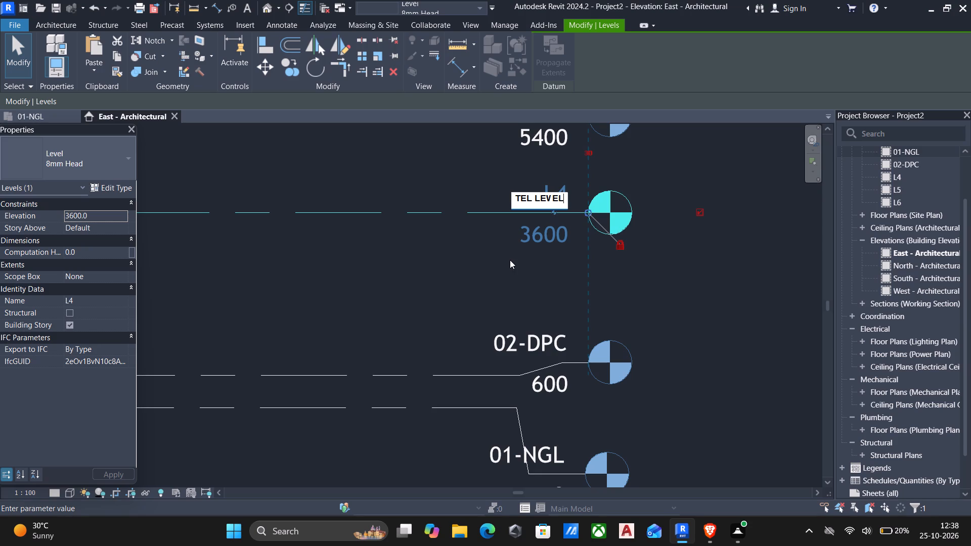
left_click(426, 293)
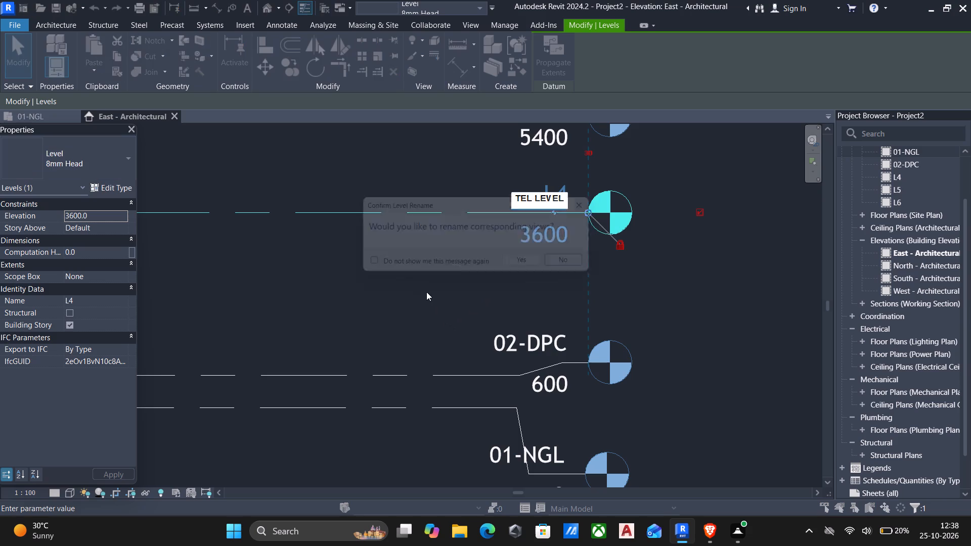
left_click(527, 265)
Set the distance between 02-DPC and 03-LINTEL LEVEL to 2400 mm by moving the lintel level.
scroll(423, 258, "down", 3)
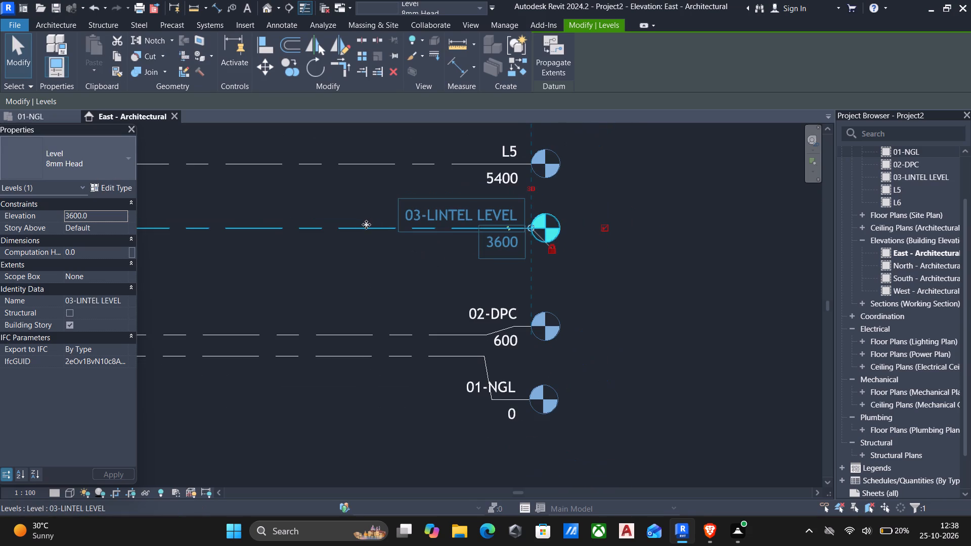
middle_click_drag(358, 237, 588, 289)
scroll(576, 301, "down", 4)
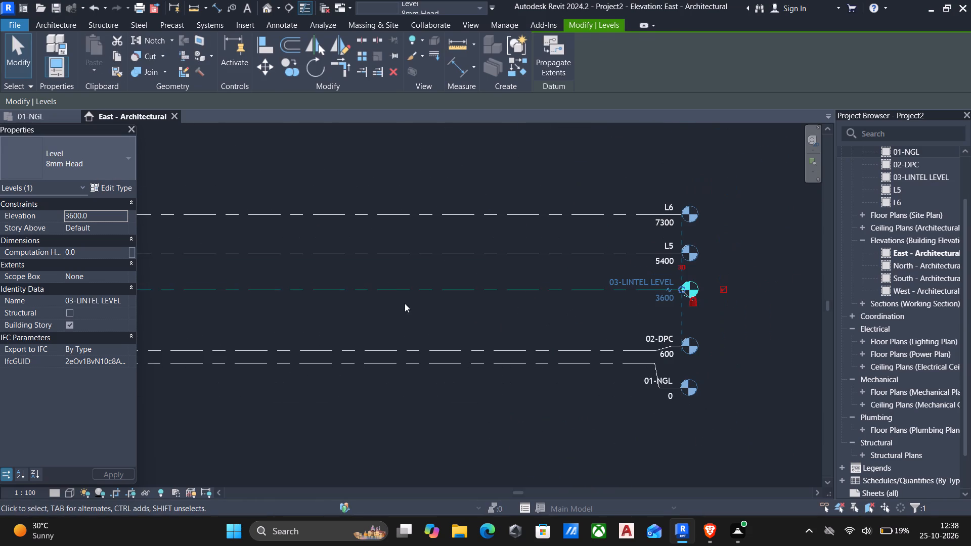
left_click(349, 310)
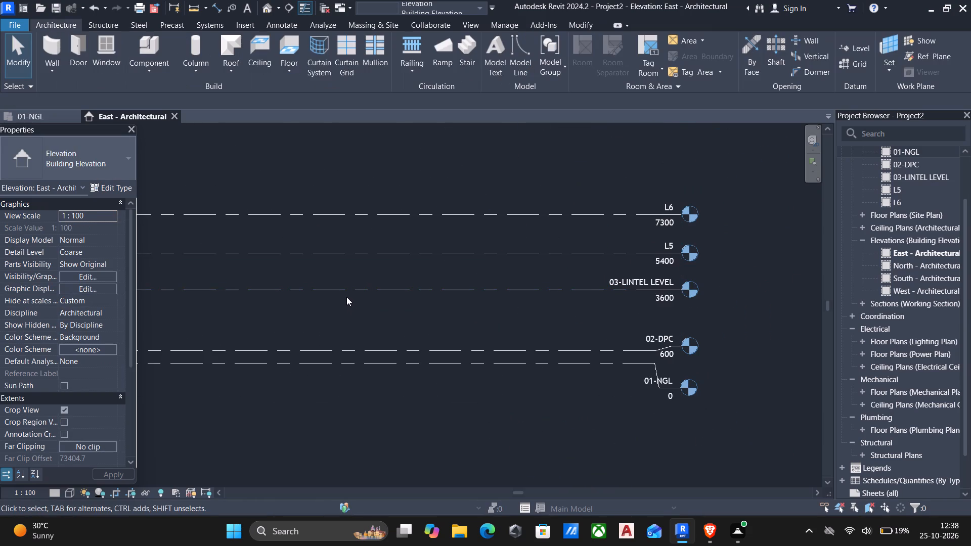
left_click(344, 294)
middle_click_drag(339, 309, 604, 324)
scroll(604, 324, "down", 4)
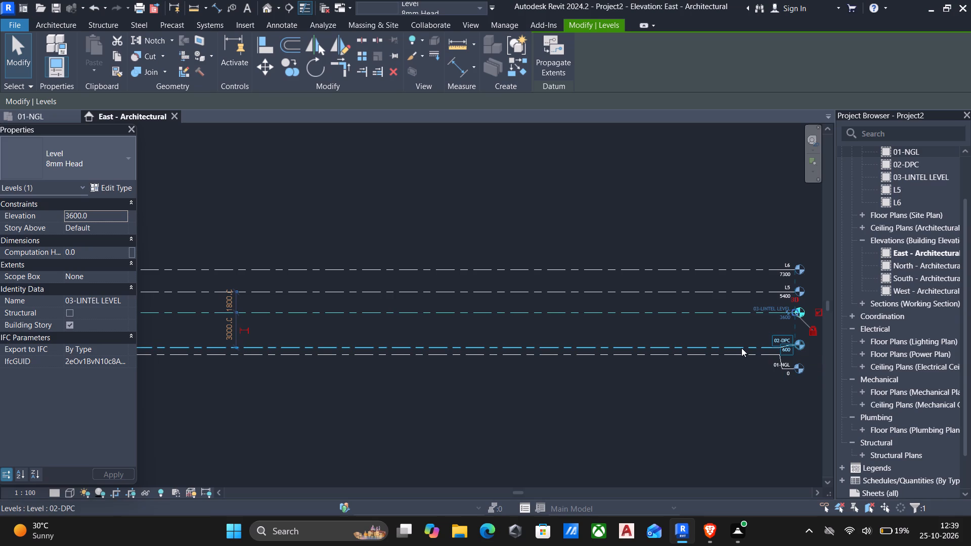
middle_click_drag(673, 371, 747, 313)
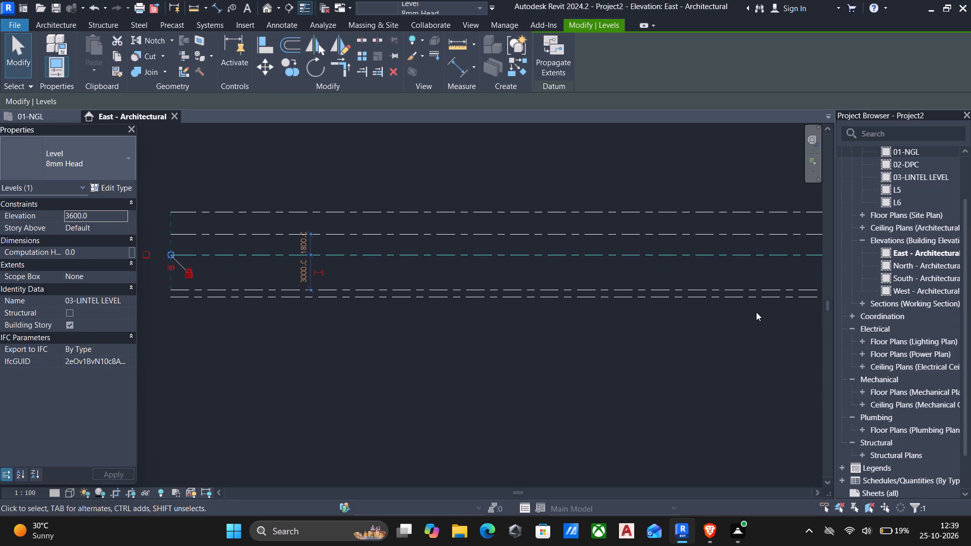
left_click(301, 277)
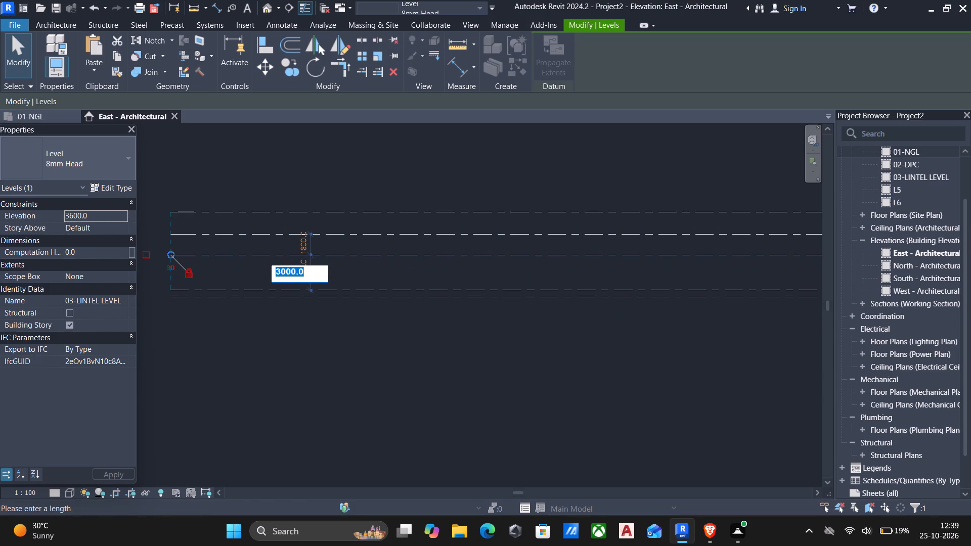
type("2400")
key("Return")
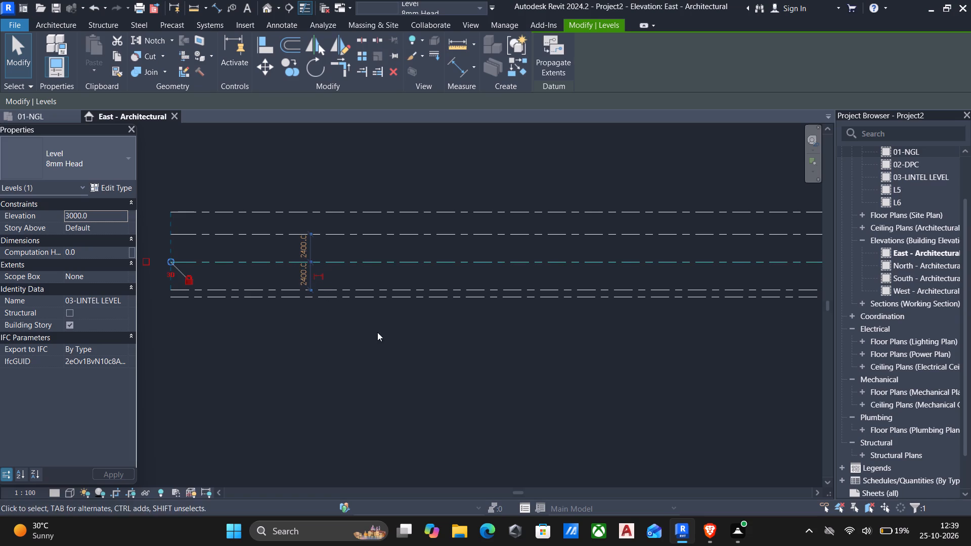
middle_click_drag(375, 335, 341, 344)
left_click(360, 352)
Rename the 5400 mm level L5 as 04-CEILINGLEVEL, including its corresponding views.
scroll(434, 343, "down", 2)
middle_click_drag(419, 352, 387, 358)
scroll(744, 317, "up", 5)
scroll(594, 255, "up", 5)
left_click(682, 221)
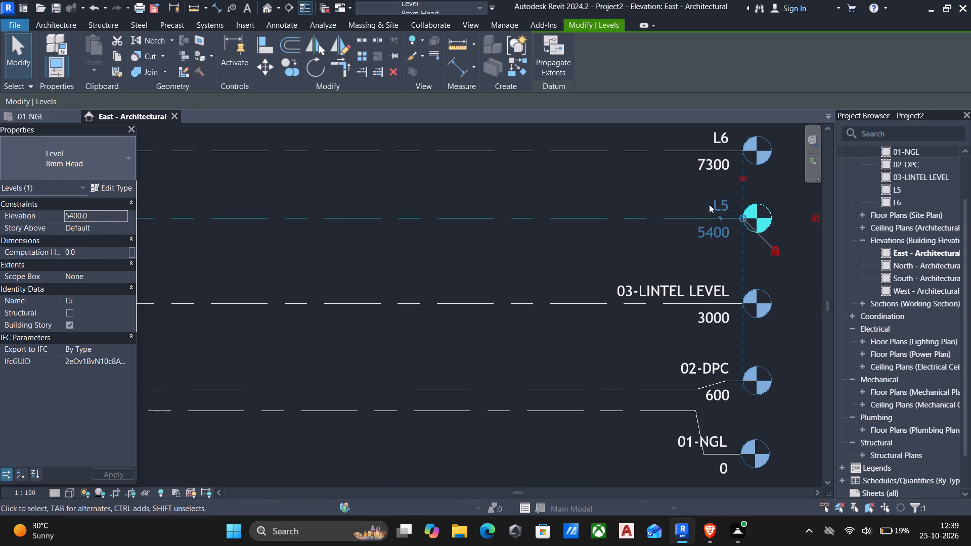
left_click(720, 201)
type("04-")
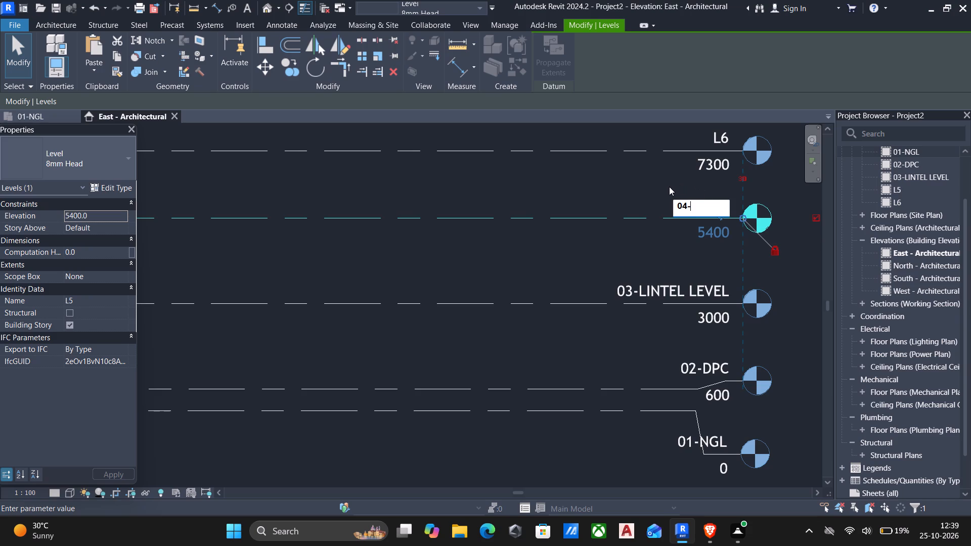
type("CEILINGLEVEL")
left_click(619, 239)
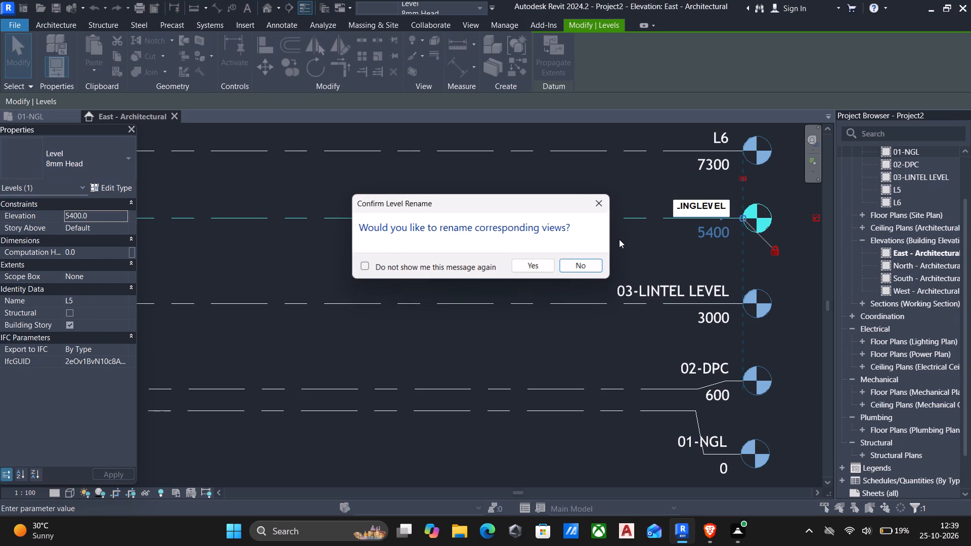
left_click(535, 258)
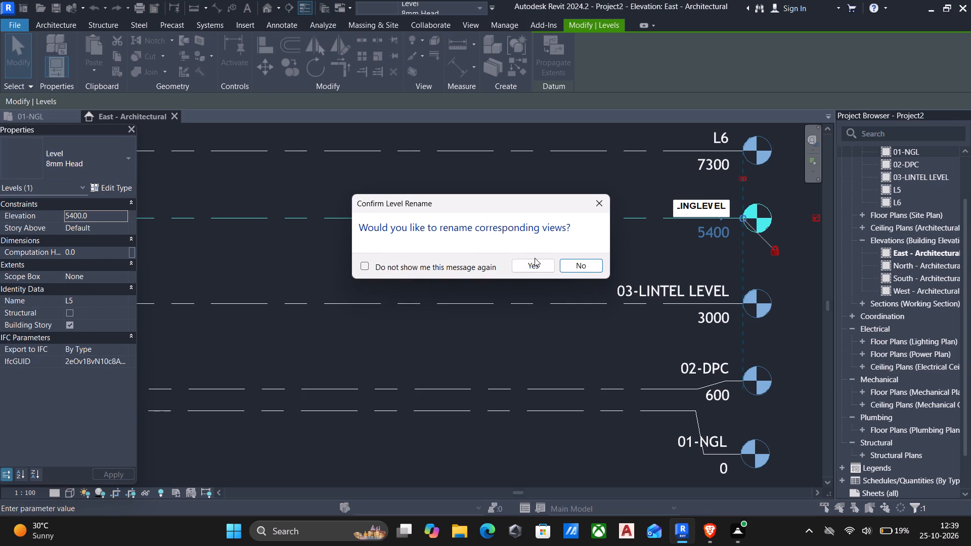
left_click(532, 267)
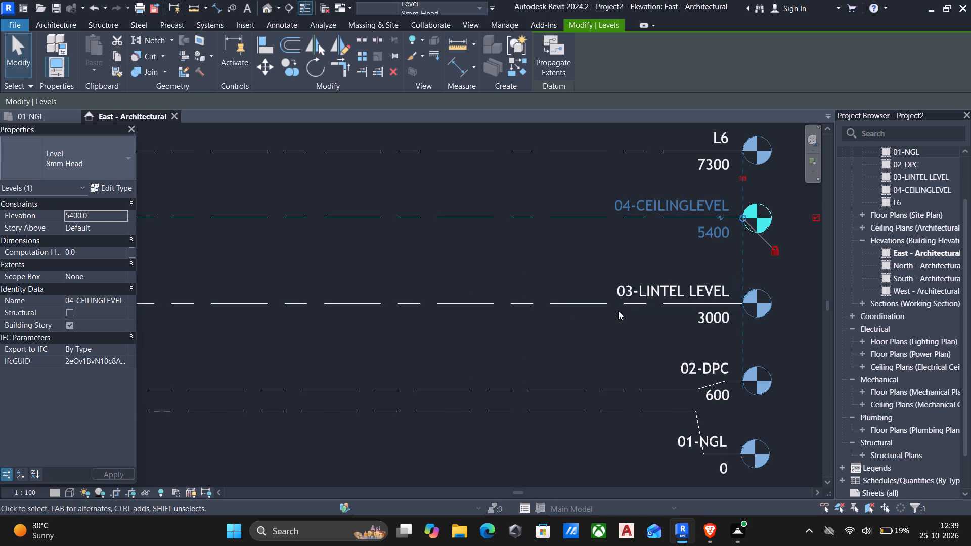
Set the distance between 03-LINTEL LEVEL and 04-CEILINGLEVEL to 900 mm by moving the ceiling level.
middle_click_drag(549, 329, 635, 300)
scroll(635, 299, "down", 2)
scroll(558, 304, "down", 1)
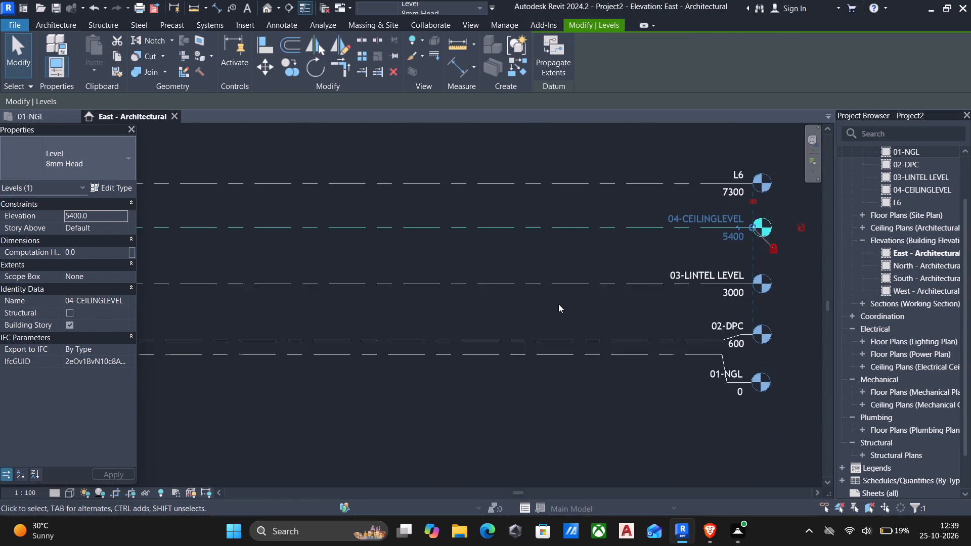
scroll(558, 304, "down", 2)
left_click(447, 249)
middle_click_drag(438, 286, 456, 288)
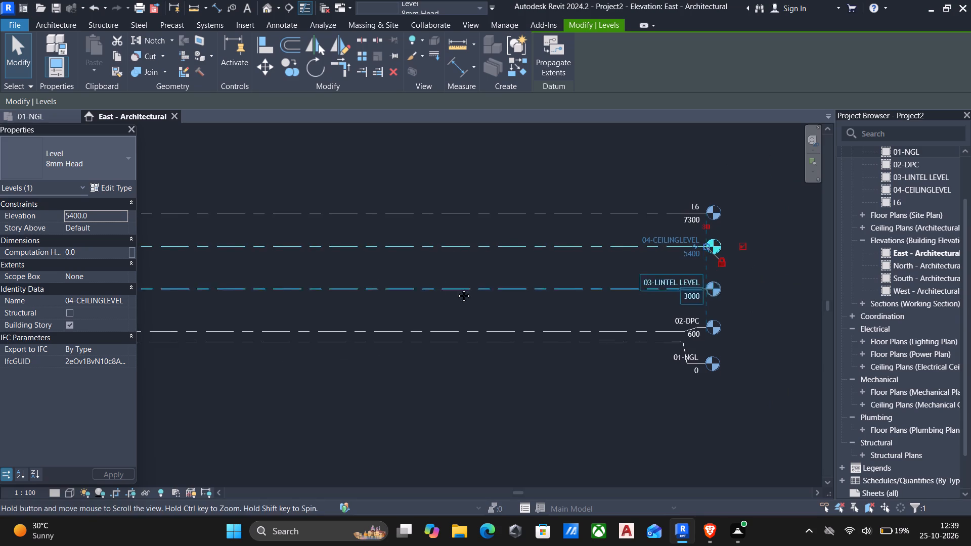
middle_click_drag(456, 288, 532, 293)
scroll(536, 294, "down", 4)
scroll(192, 278, "up", 4)
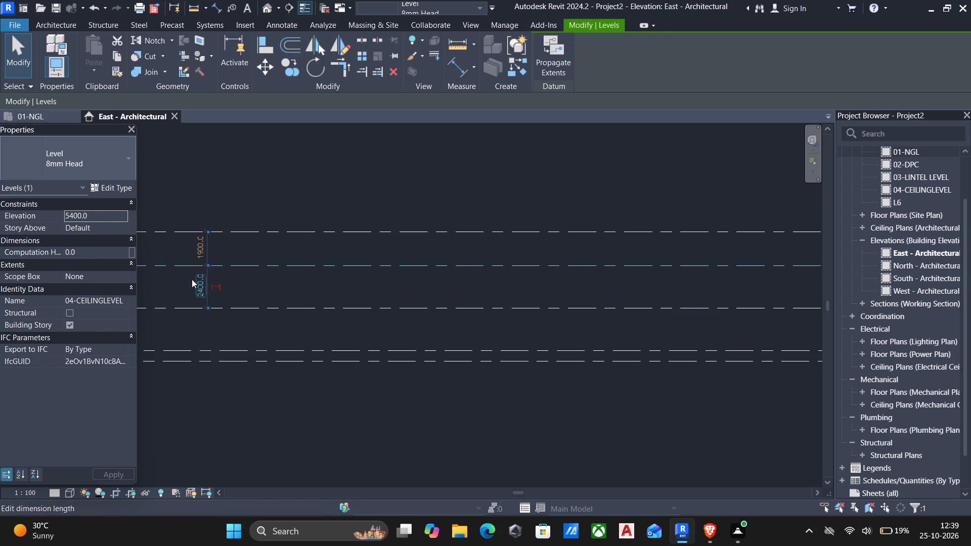
left_click(197, 282)
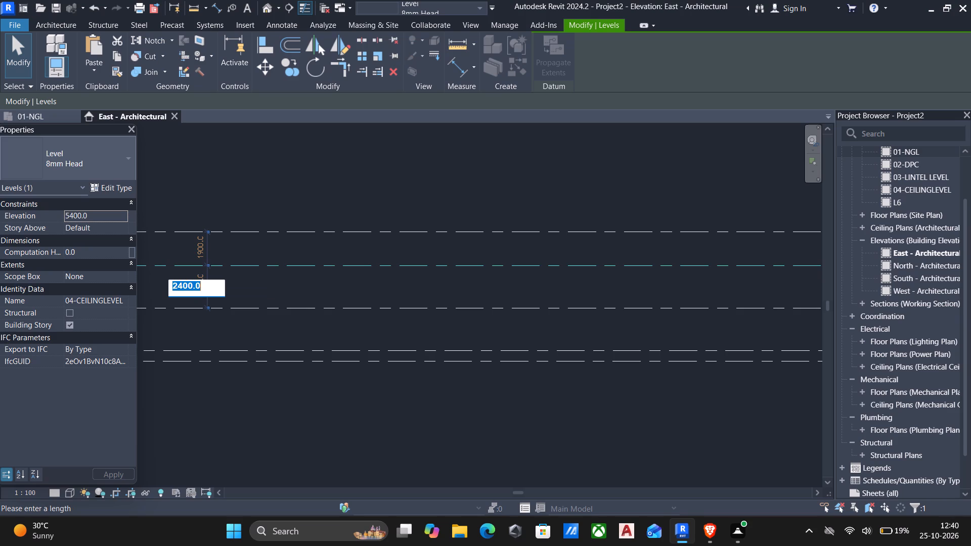
type("900")
key("Return")
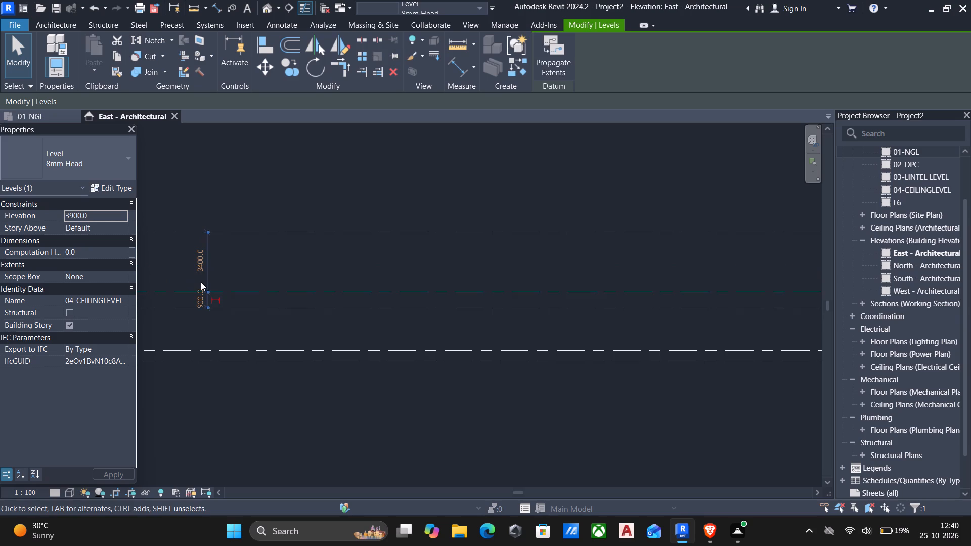
Rename the 7300 mm level L6 as 05-ROOF, including its corresponding views.
scroll(249, 283, "down", 3)
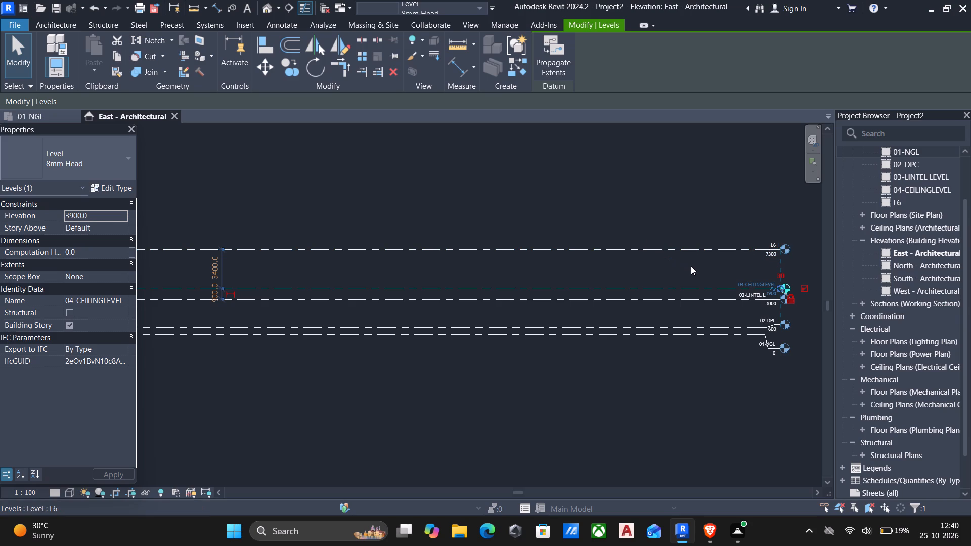
middle_click_drag(680, 262, 665, 265)
left_click(663, 253)
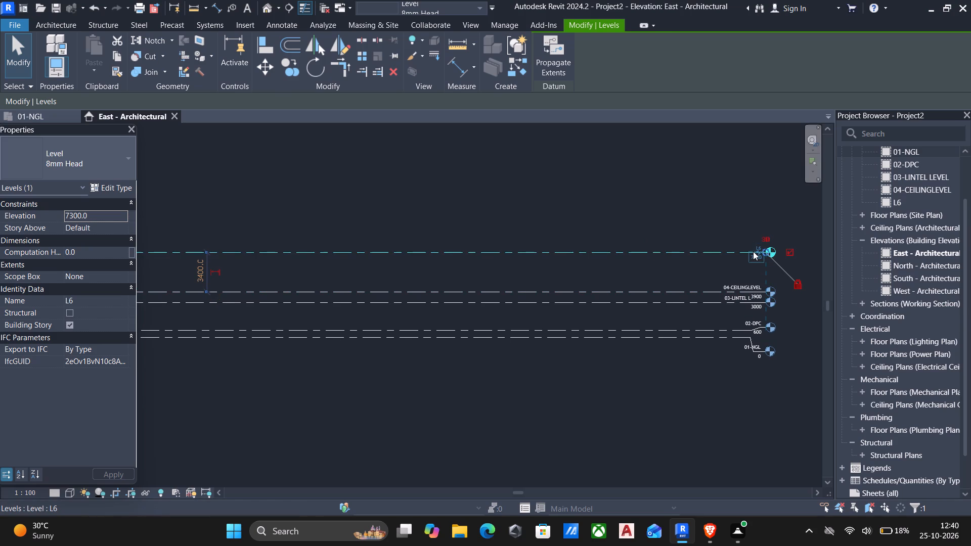
scroll(753, 252, "up", 4)
left_click(763, 242)
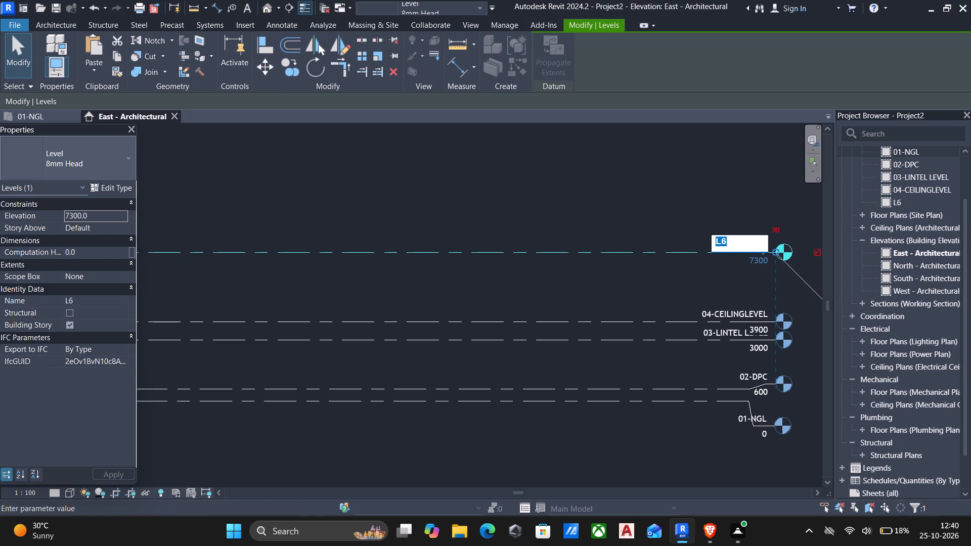
key("BackSpace")
type("05-")
type("ROOF")
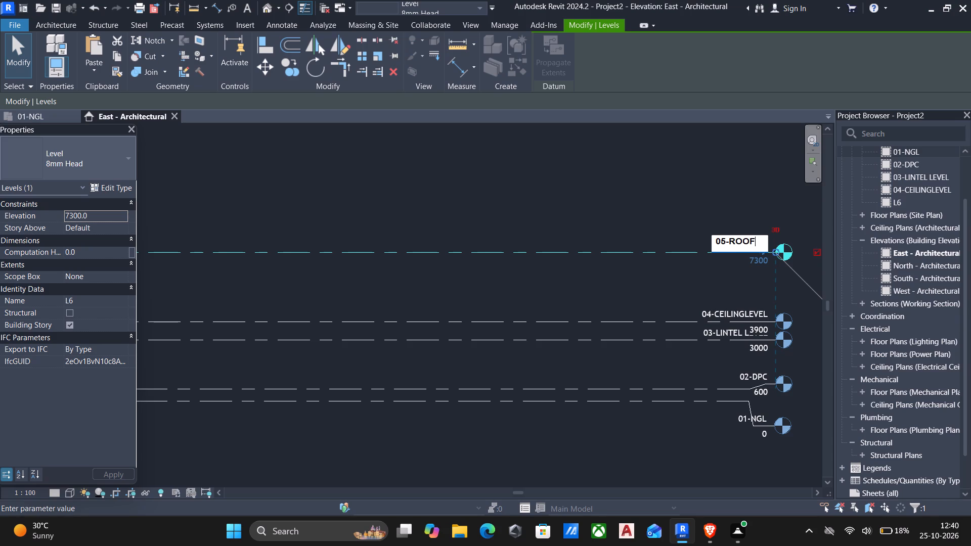
key("Return")
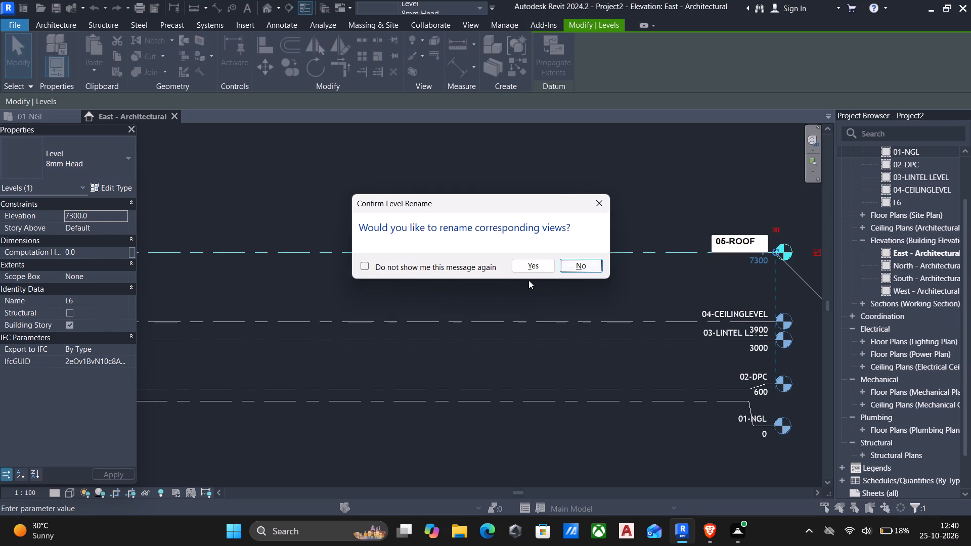
left_click(531, 266)
Set the distance between 04-CEILINGLEVEL and 05-ROOF to 450 mm by moving the roof level.
scroll(490, 279, "down", 5)
middle_click_drag(661, 325, 781, 323)
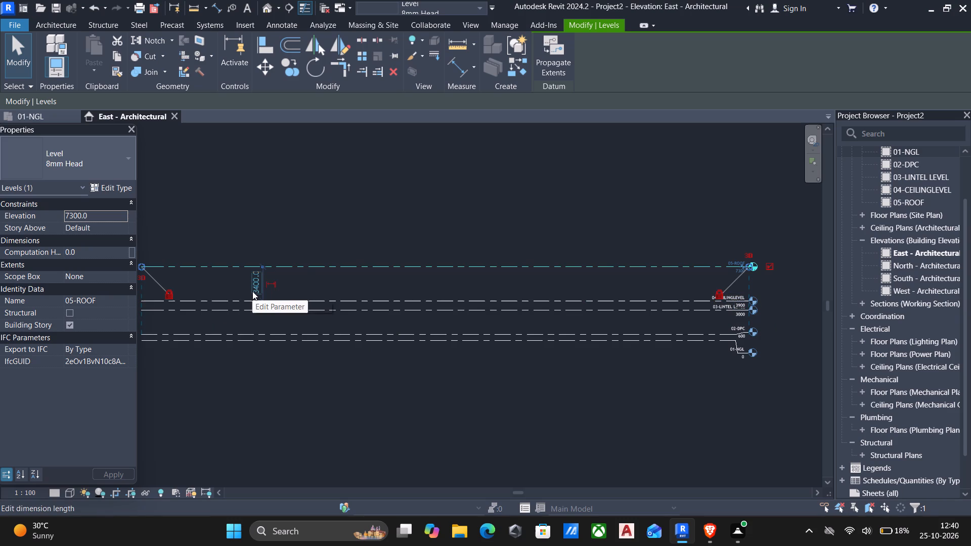
left_click(252, 291)
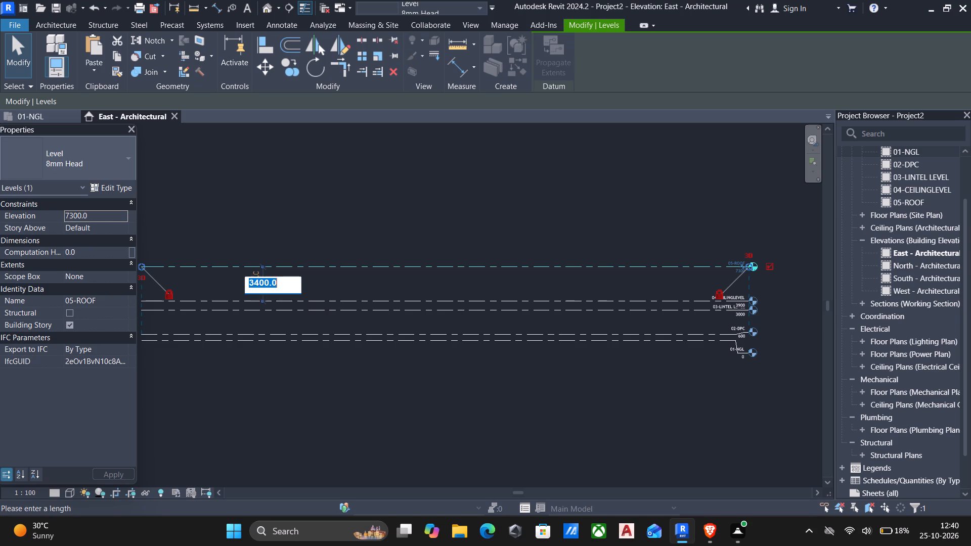
type("450")
key("Return")
Draw a new level about 4000 mm above 05-ROOF, aligned with both ends of the existing levels, and finish placing levels.
middle_click_drag(308, 249, 370, 245)
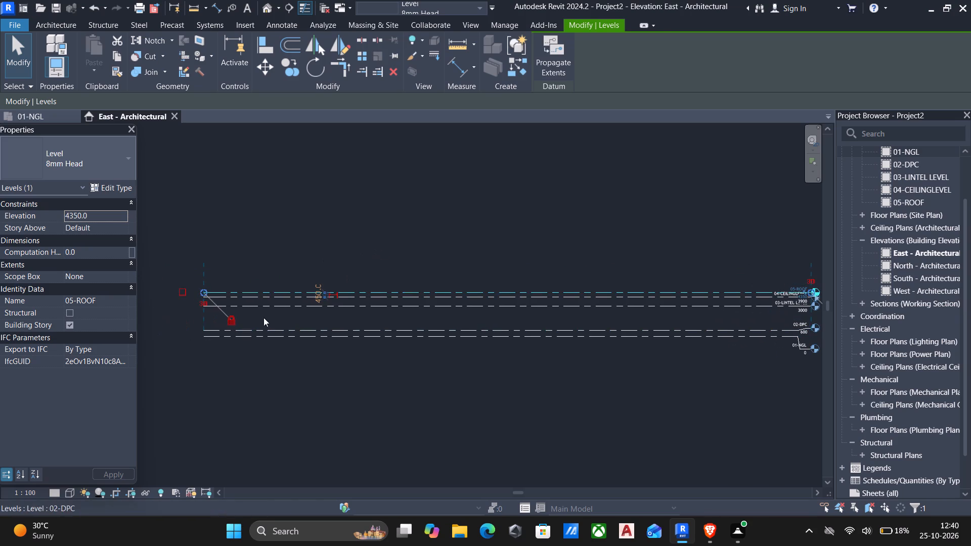
type("CS")
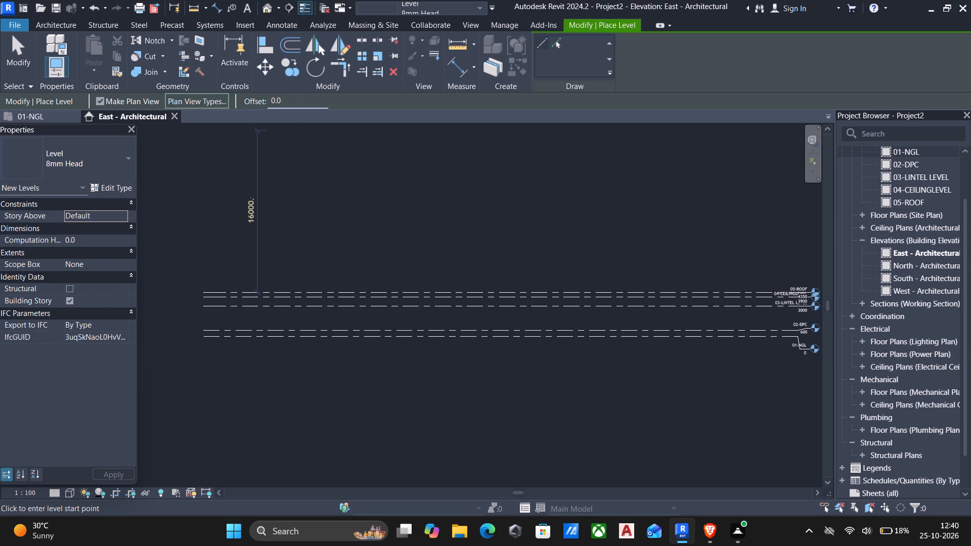
left_click_drag(293, 104, 147, 83)
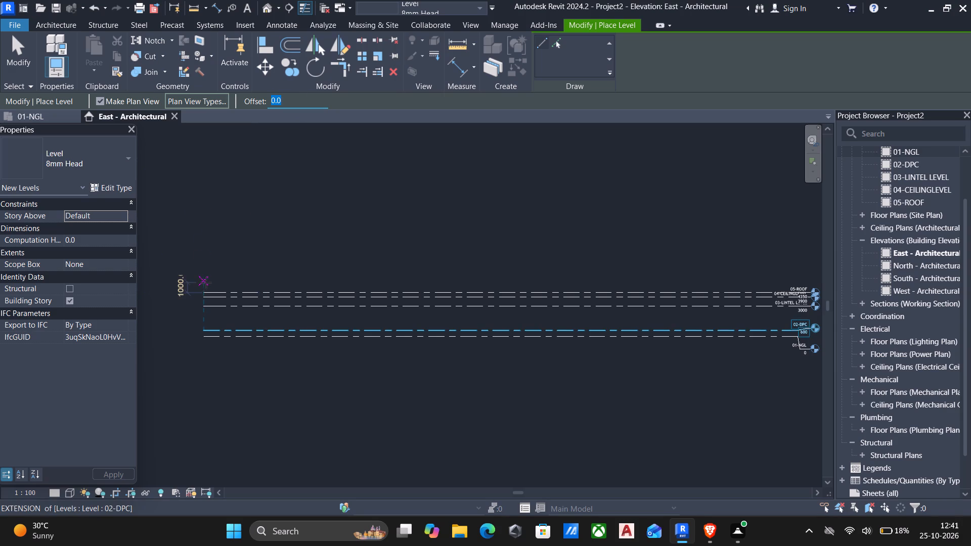
left_click(202, 257)
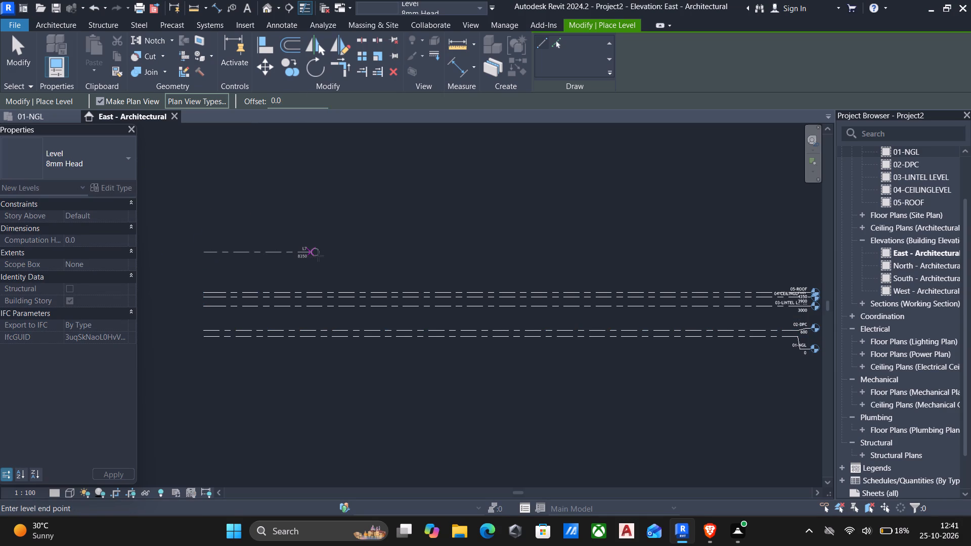
middle_click_drag(400, 262, 323, 281)
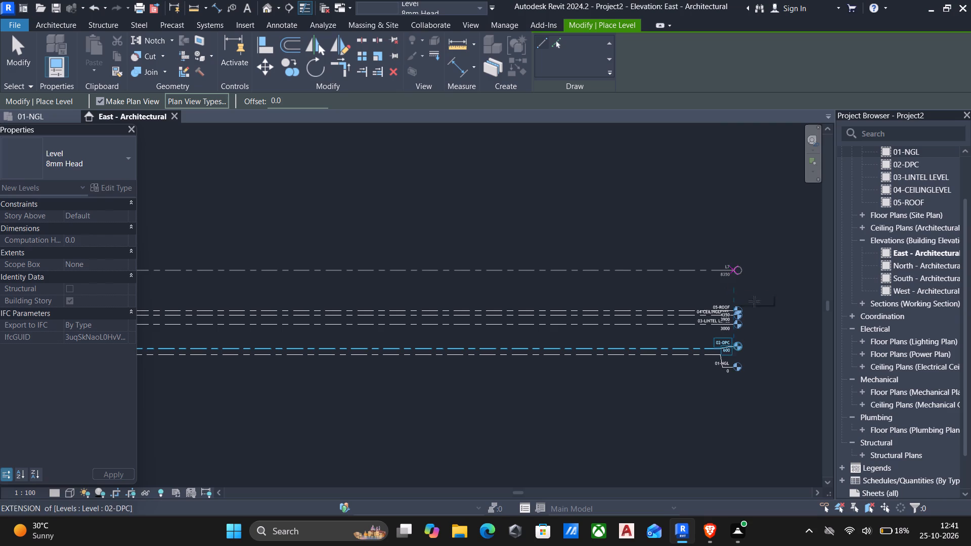
left_click(736, 290)
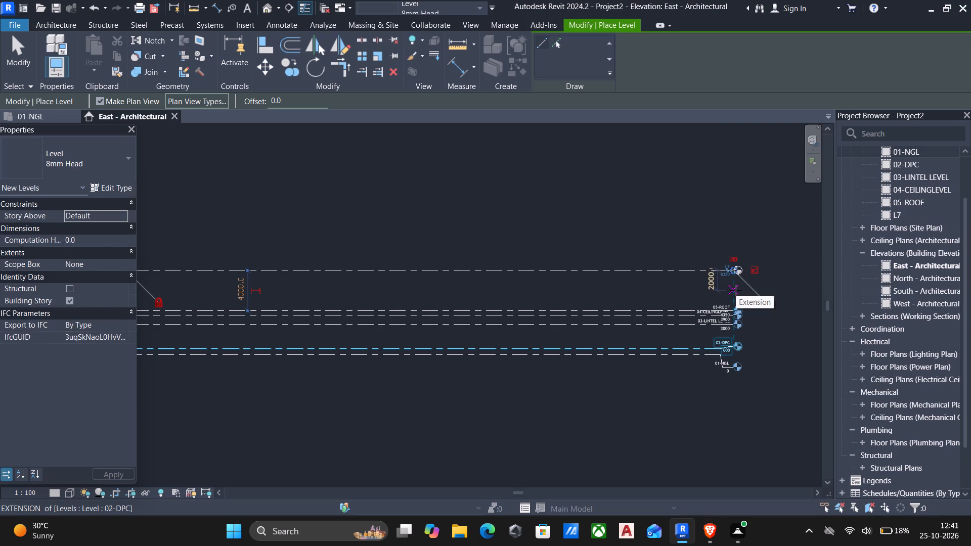
key("Escape")
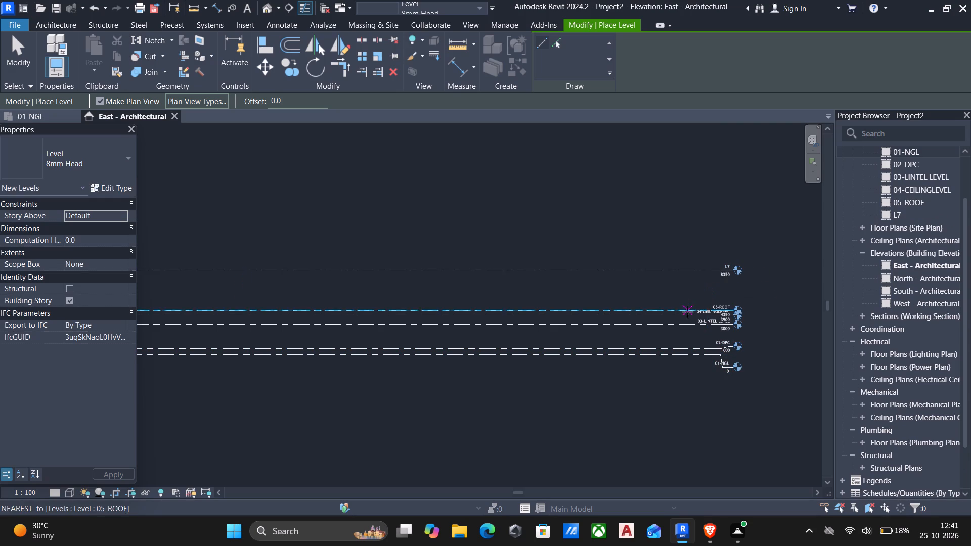
key("Escape")
Examine the level heads and the spacing of 05-ROOF relative to its neighbouring levels.
middle_click_drag(642, 302, 660, 274)
scroll(666, 267, "up", 5)
middle_click_drag(680, 265, 618, 292)
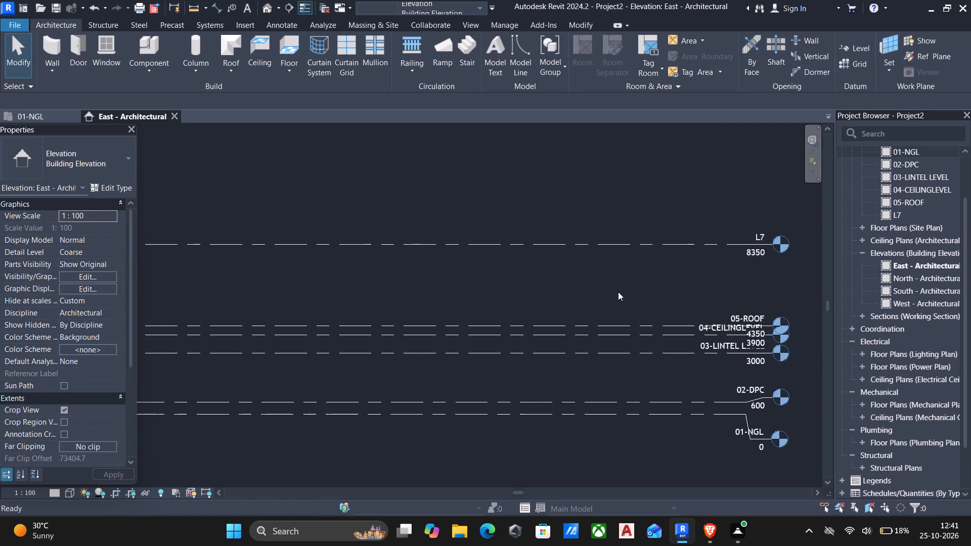
middle_click_drag(721, 287, 678, 293)
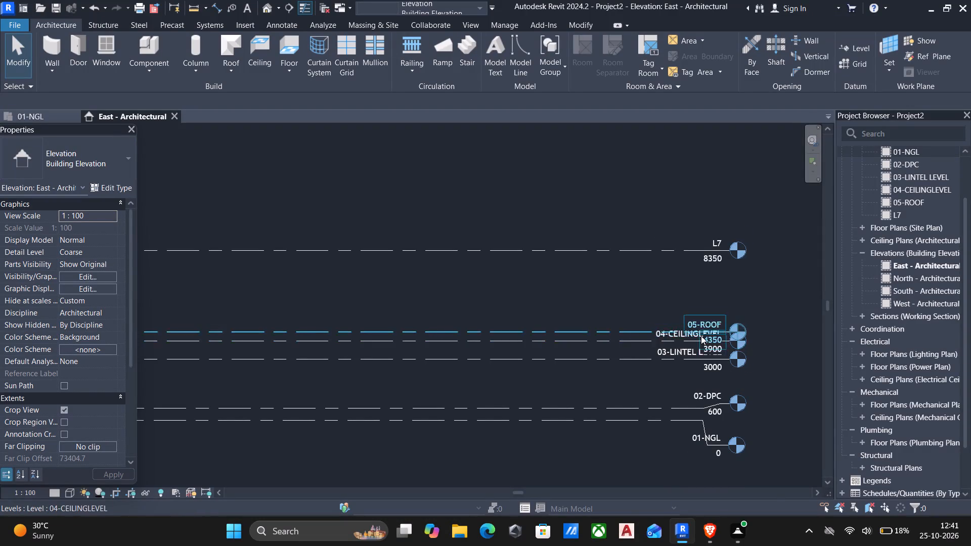
scroll(701, 336, "up", 5)
scroll(576, 326, "down", 5)
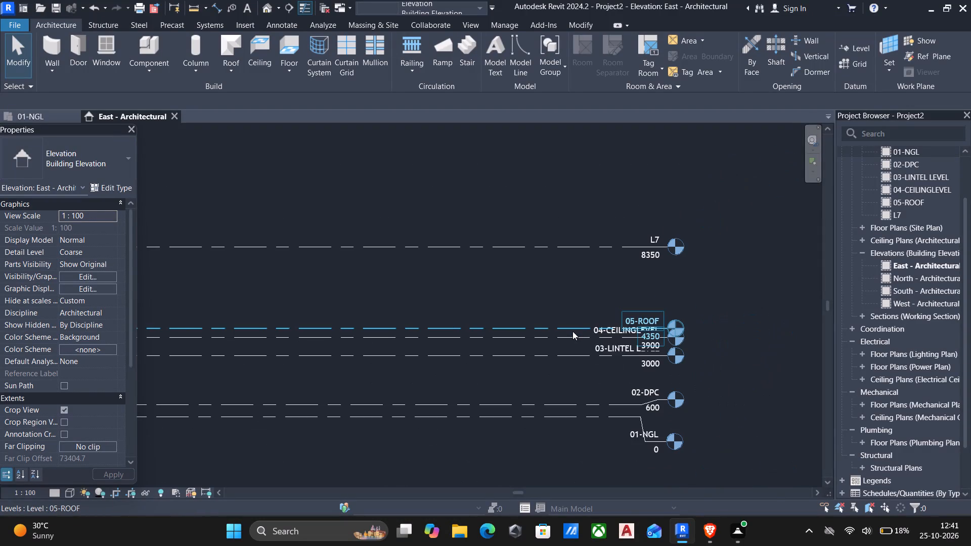
left_click(572, 324)
middle_click_drag(417, 324, 629, 290)
middle_click_drag(364, 333, 364, 336)
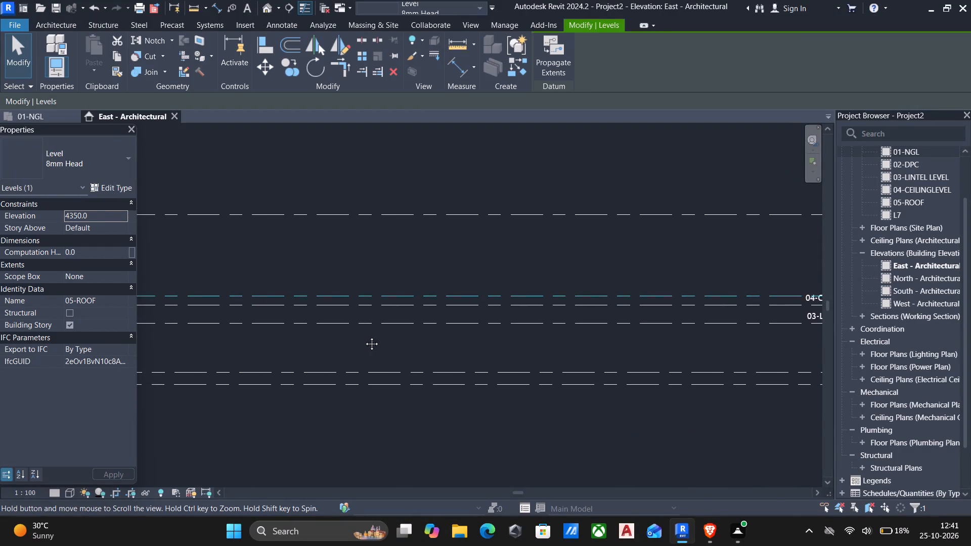
middle_click_drag(364, 336, 450, 358)
scroll(448, 358, "down", 5)
key("Escape")
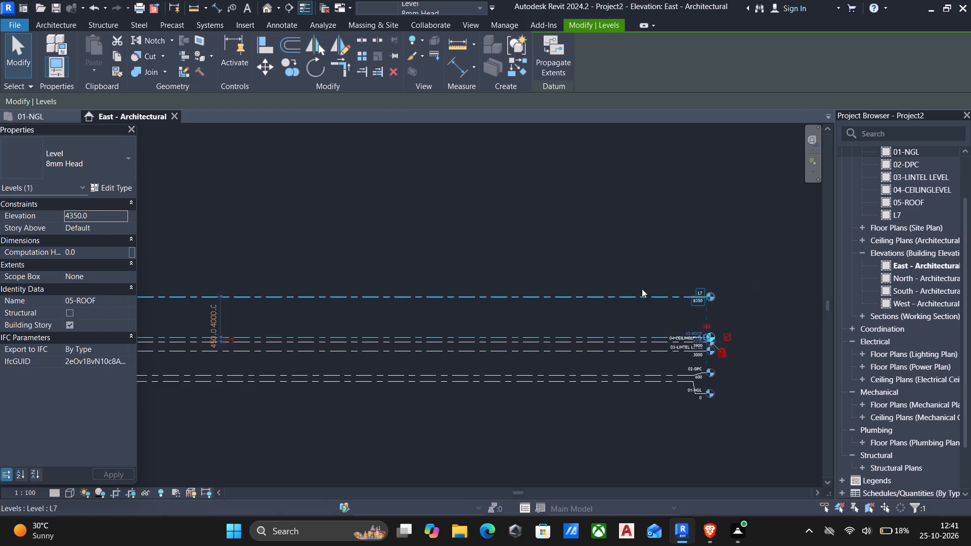
Rename the topmost level L7 as 06-PARAPET, including its corresponding views.
left_click(652, 299)
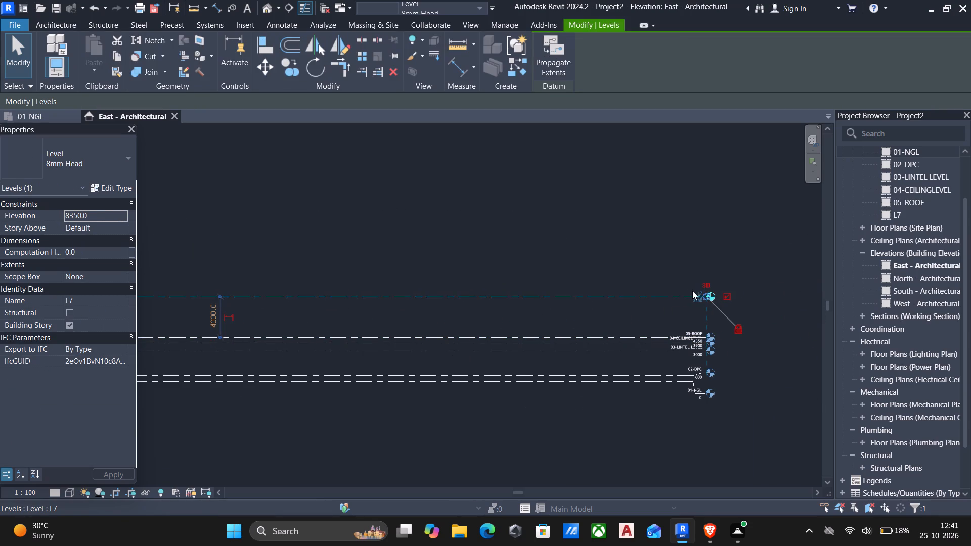
scroll(701, 292, "up", 10)
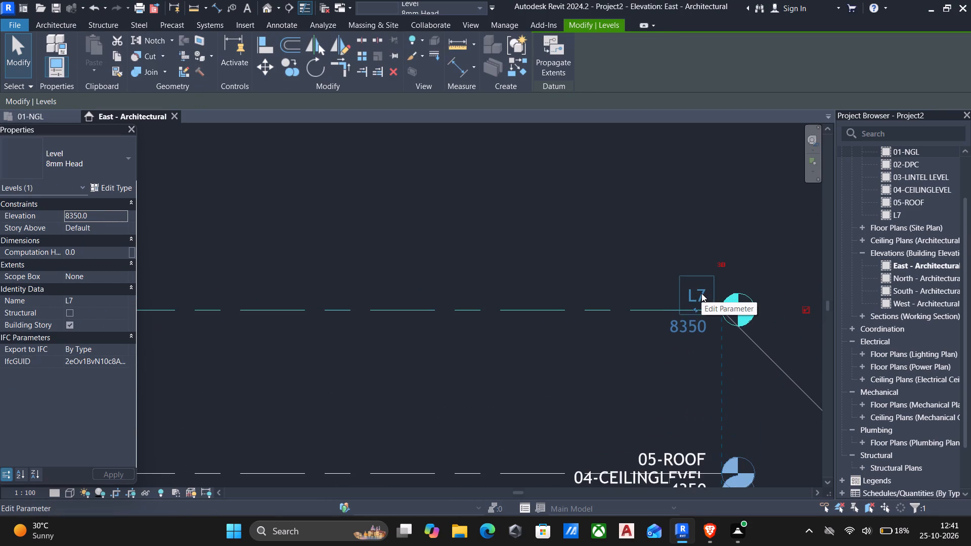
scroll(701, 293, "up", 3)
left_click(700, 293)
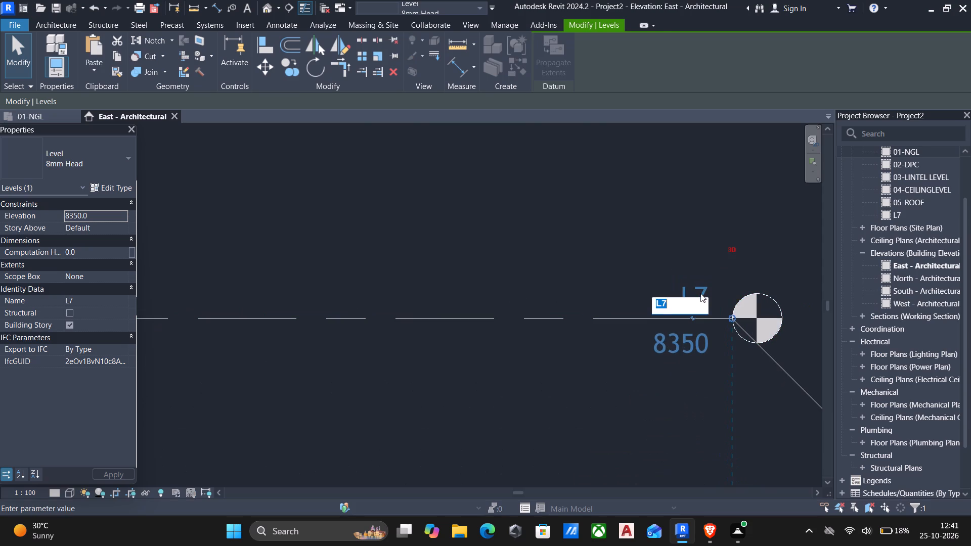
key("BackSpace")
type("06-")
type("PAE")
key("BackSpace")
type("RA")
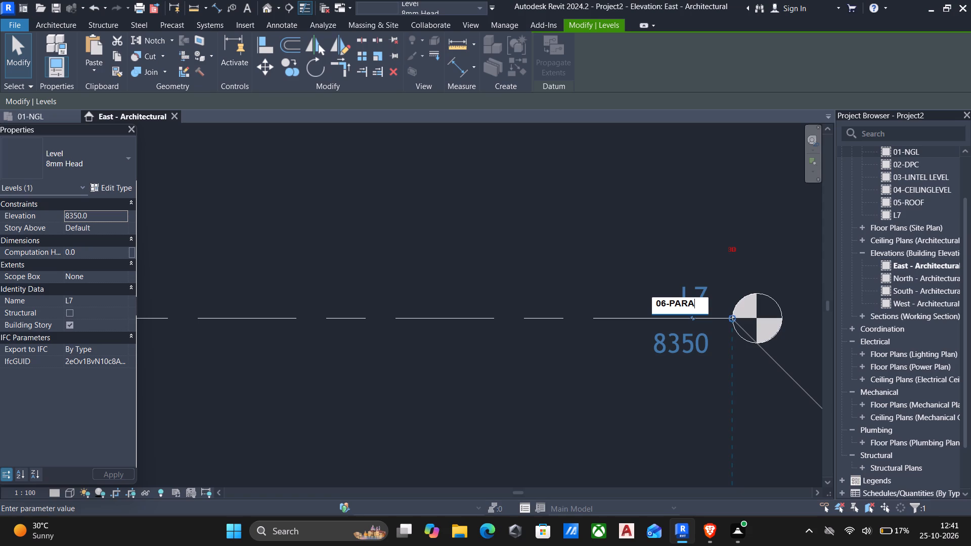
type("PET")
left_click(533, 242)
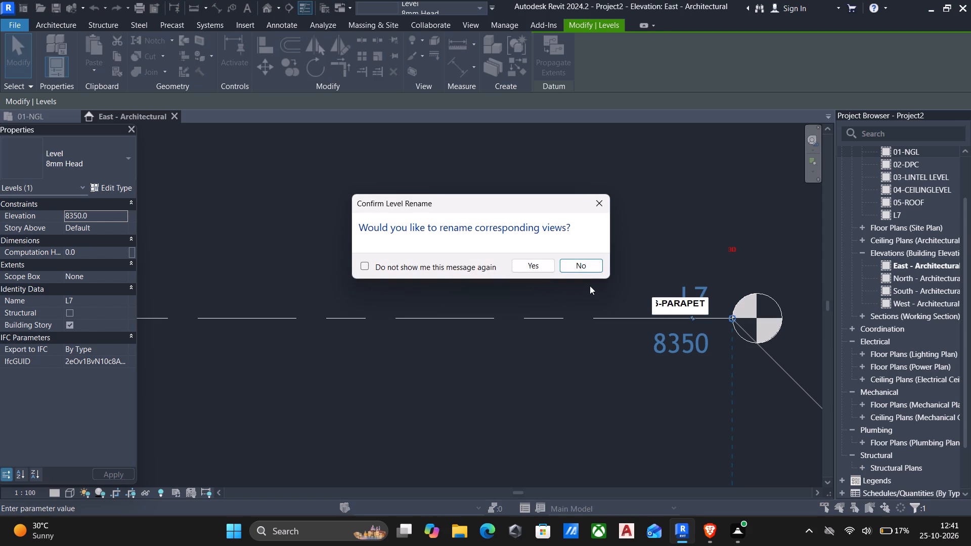
left_click(541, 269)
Set the distance between 05-ROOF and 06-PARAPET to 1200 mm by moving the parapet level.
scroll(605, 325, "down", 6)
middle_click_drag(590, 351, 610, 308)
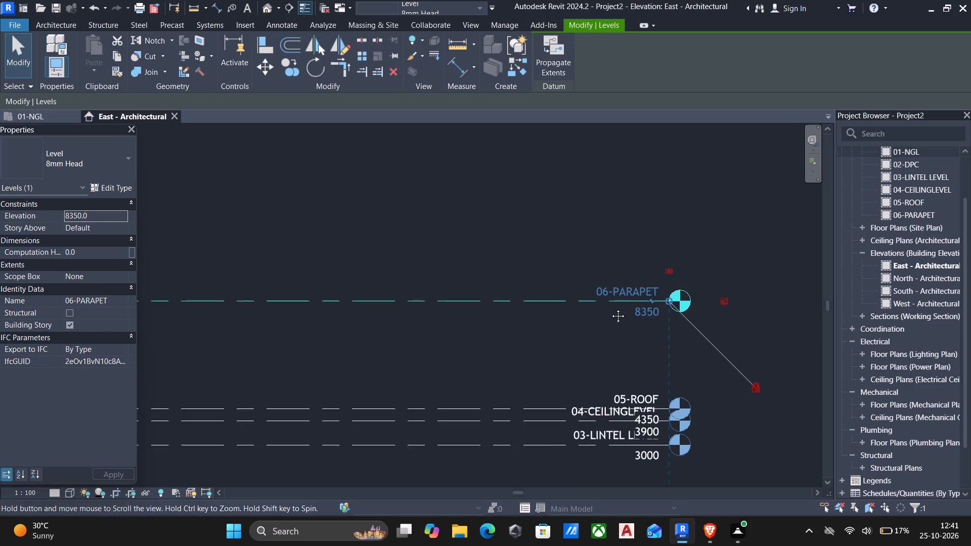
middle_click_drag(610, 308, 642, 263)
middle_click_drag(547, 309, 667, 276)
scroll(669, 276, "down", 6)
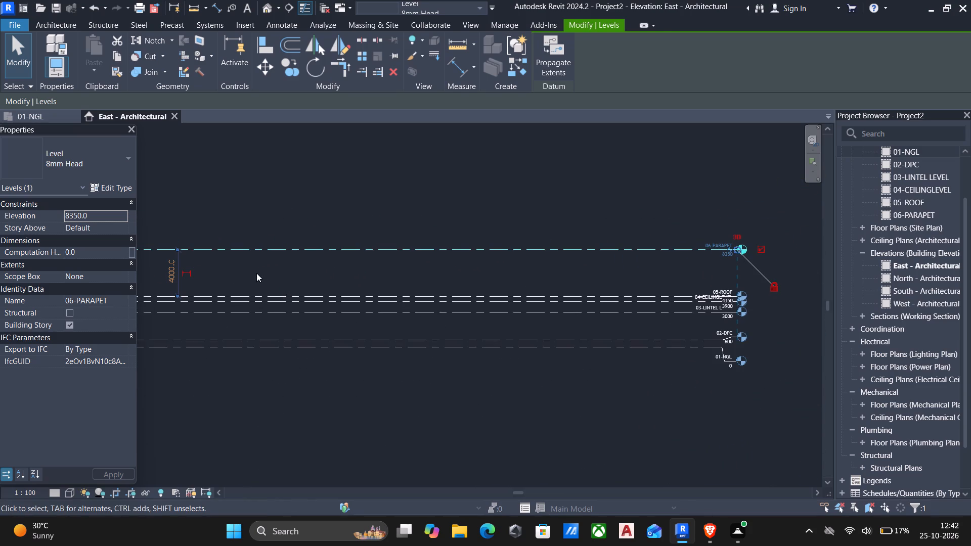
left_click(175, 272)
key("1")
type("200")
key("Return")
middle_click_drag(362, 270, 357, 255)
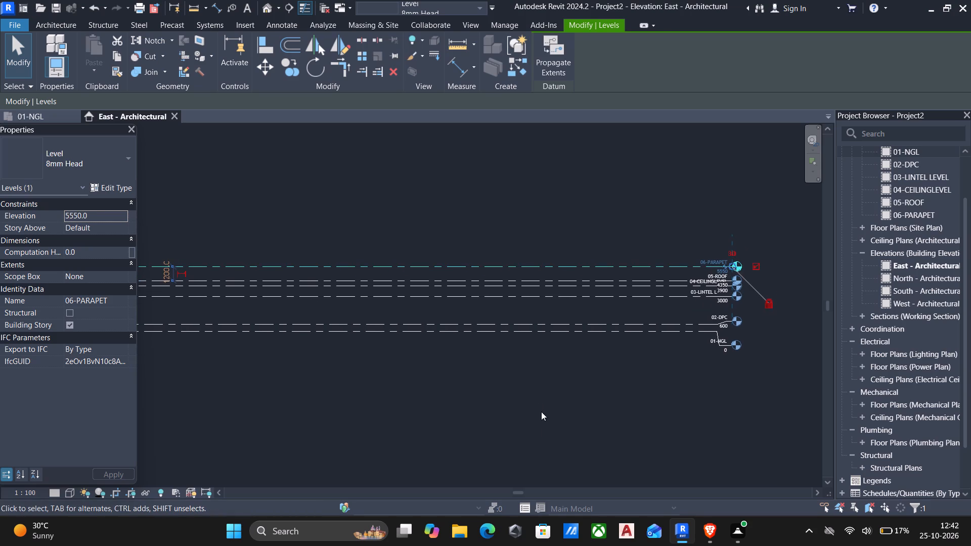
left_click(541, 413)
Add an elbow to the 03-LINTEL LEVEL line and lower its head clear of the 04-CEILINGLEVEL label.
middle_click_drag(608, 381, 573, 386)
scroll(691, 377, "up", 3)
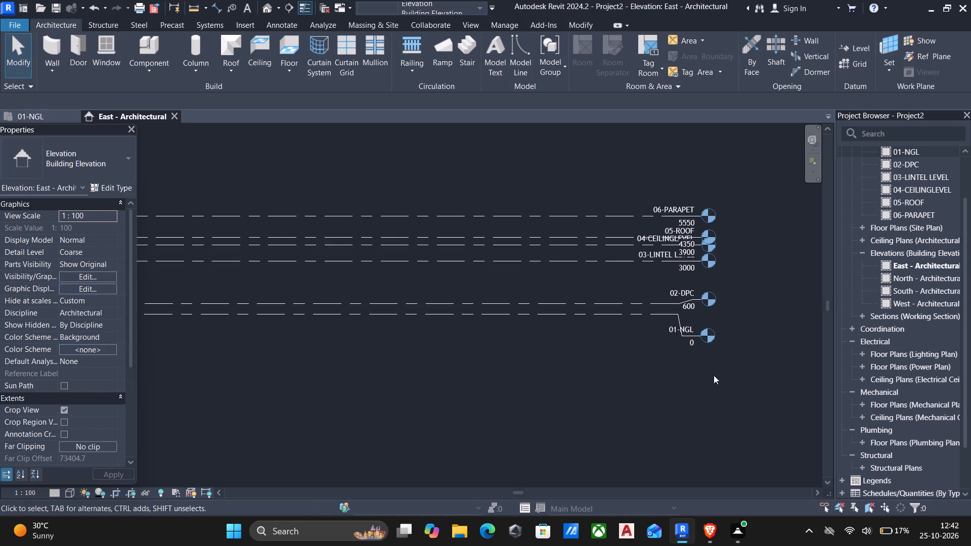
scroll(715, 318, "up", 5)
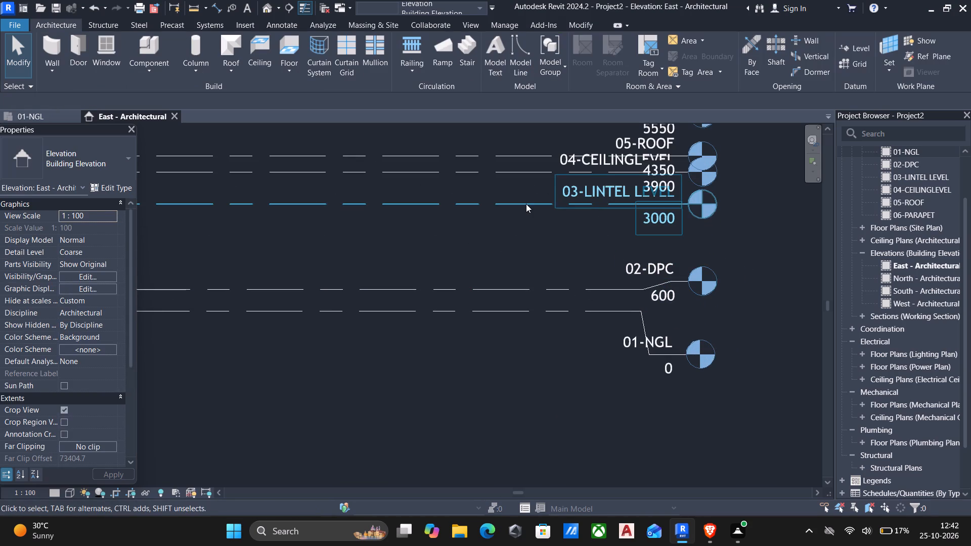
left_click(526, 204)
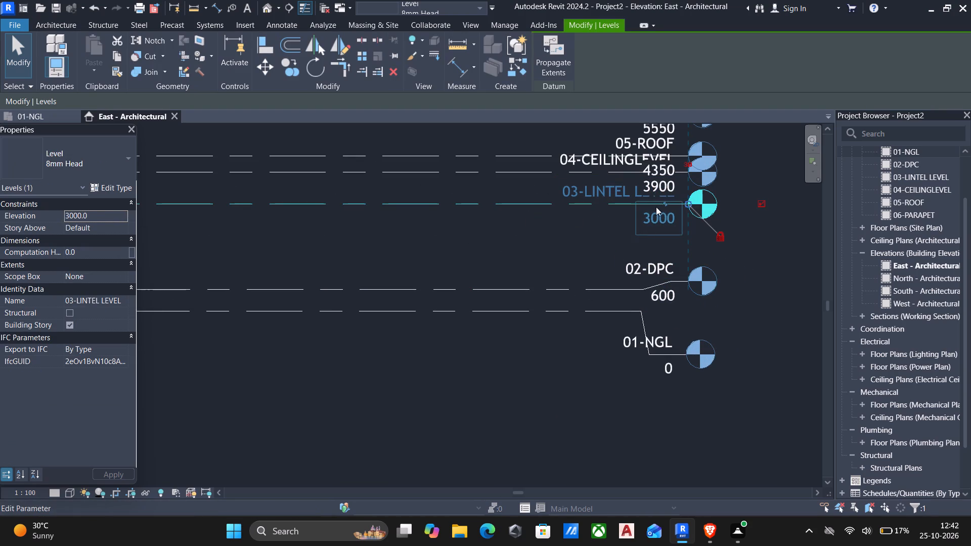
left_click(664, 204)
middle_click_drag(550, 249, 521, 299)
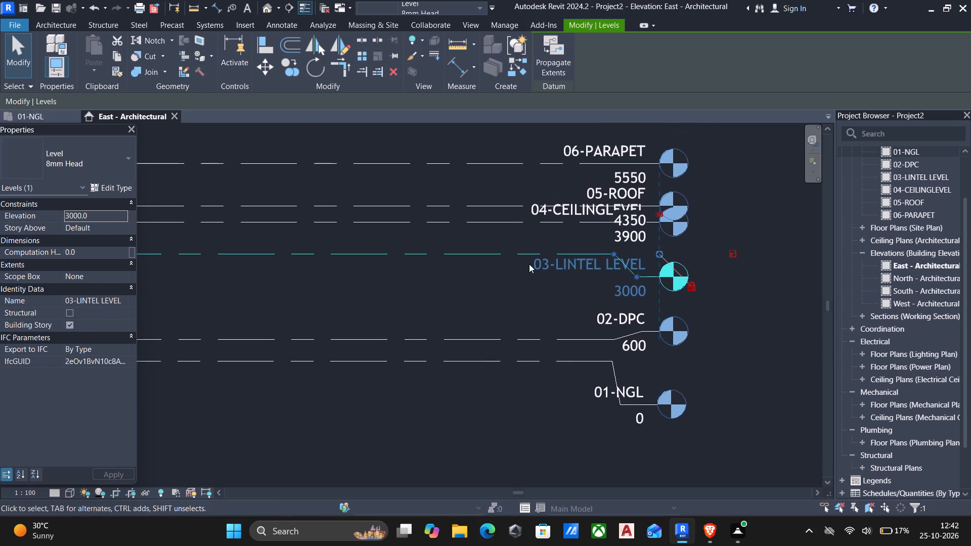
left_click_drag(634, 279, 627, 285)
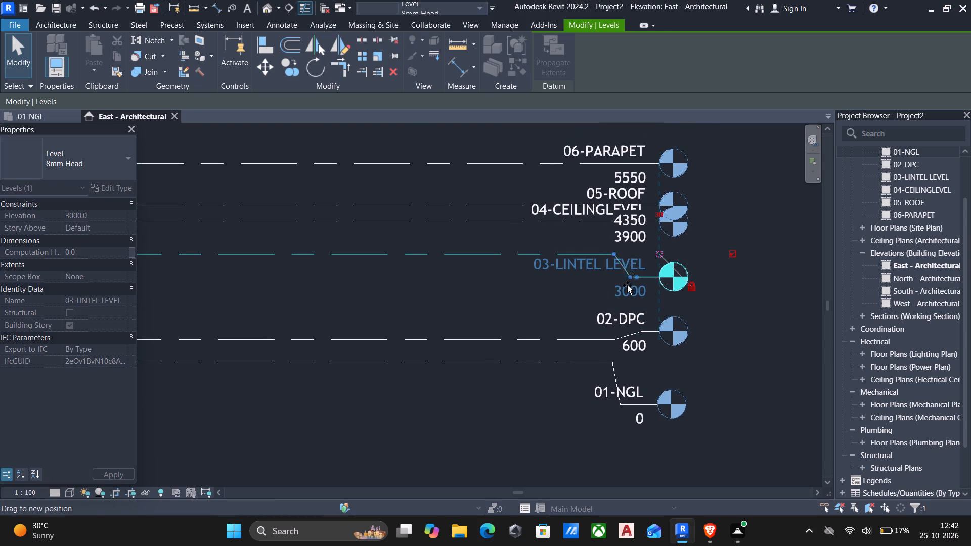
left_click_drag(627, 285, 614, 291)
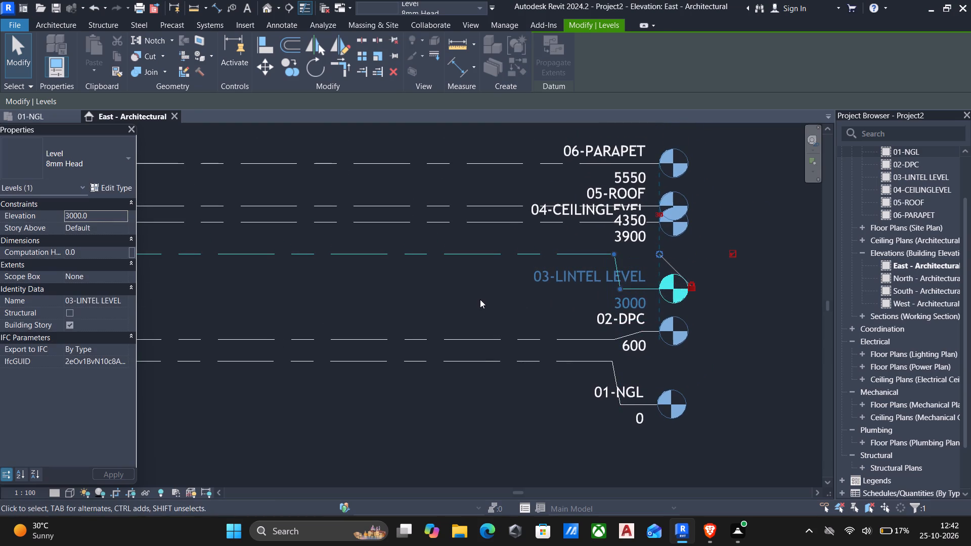
left_click(479, 299)
Examine the overlapping level heads and labels of 04-CEILINGLEVEL and 05-ROOF.
middle_click_drag(535, 279, 505, 309)
left_click(558, 258)
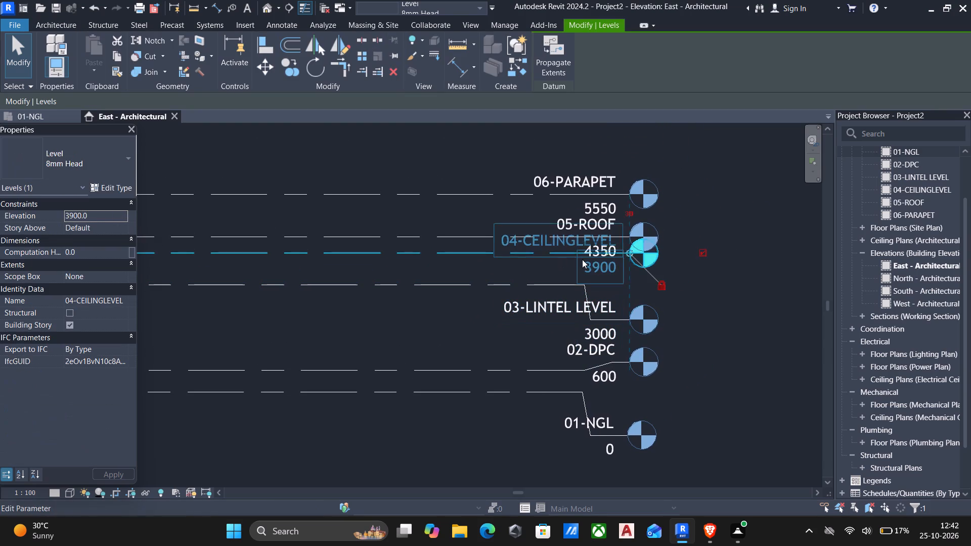
scroll(588, 259, "up", 4)
scroll(528, 246, "up", 1)
middle_click_drag(528, 306, 515, 401)
scroll(515, 400, "down", 1)
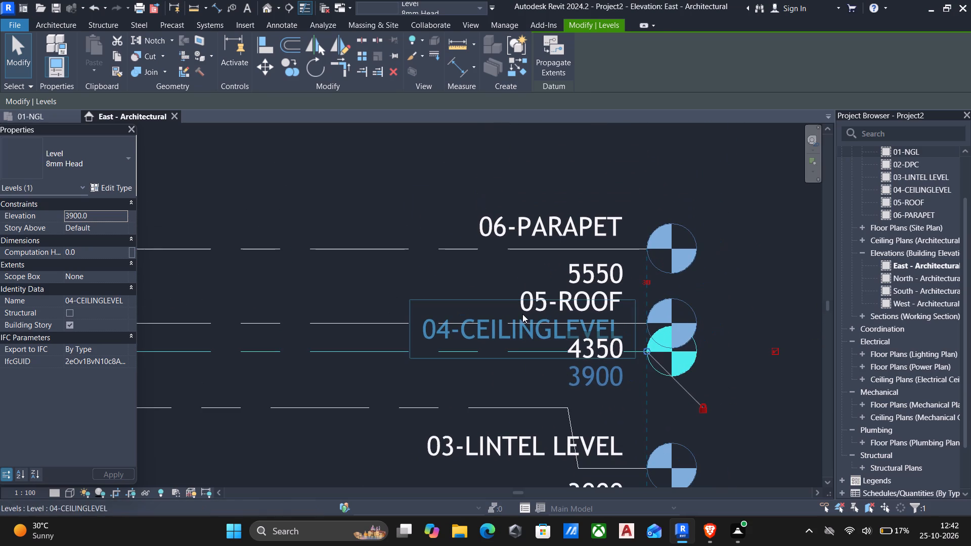
left_click(396, 322)
scroll(582, 311, "up", 4)
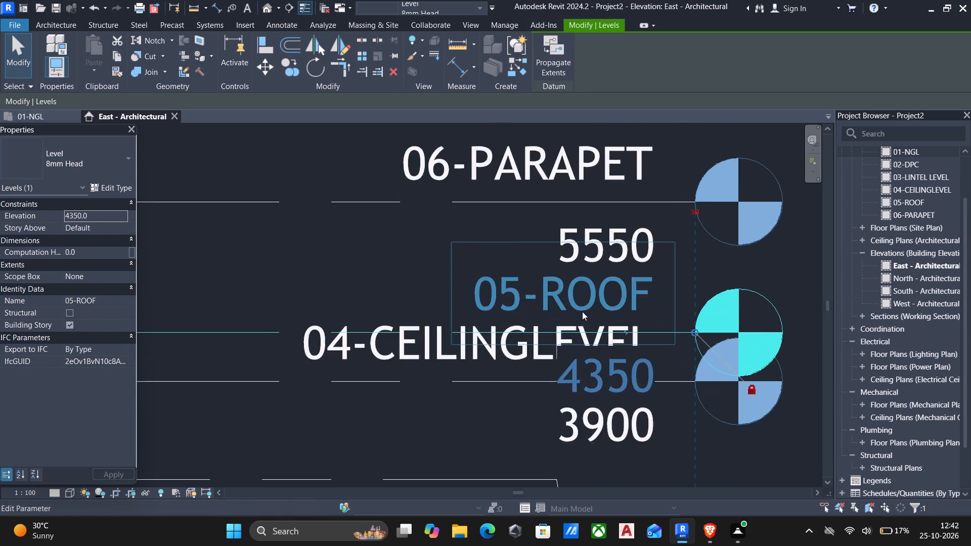
scroll(582, 311, "up", 5)
middle_click_drag(577, 354, 588, 313)
scroll(588, 313, "down", 6)
middle_click_drag(570, 349, 587, 281)
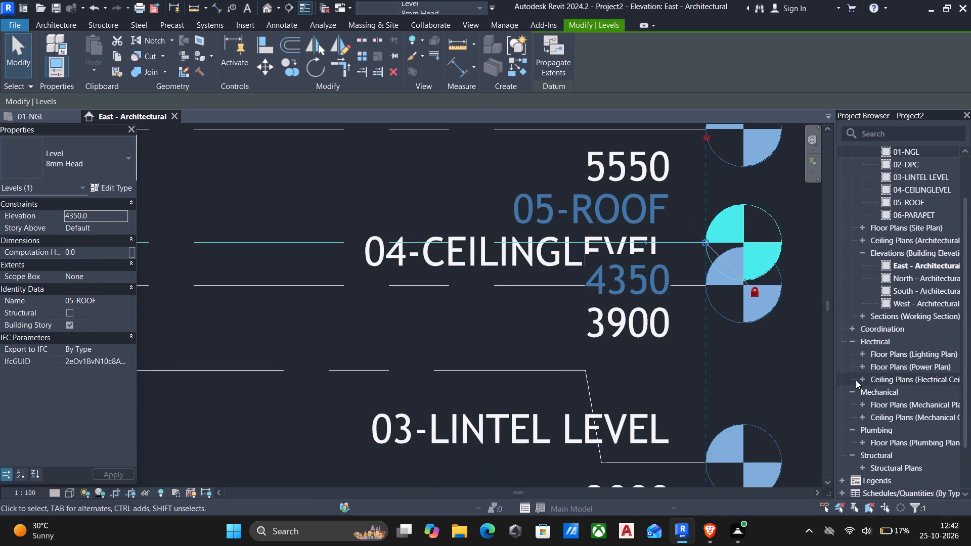
Expand the project's Annotation Symbols families and look through the listed tags and symbols.
scroll(865, 392, "down", 3)
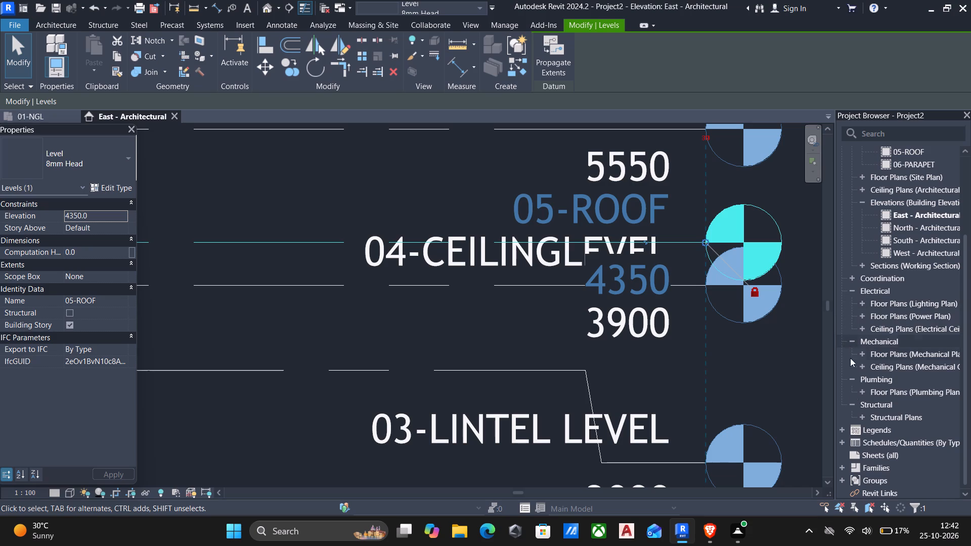
scroll(856, 448, "down", 2)
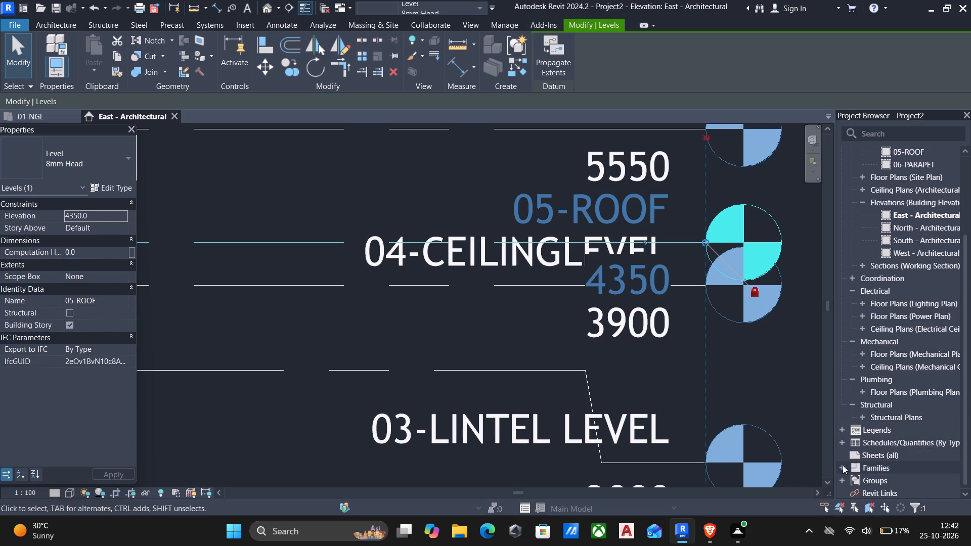
left_click(839, 466)
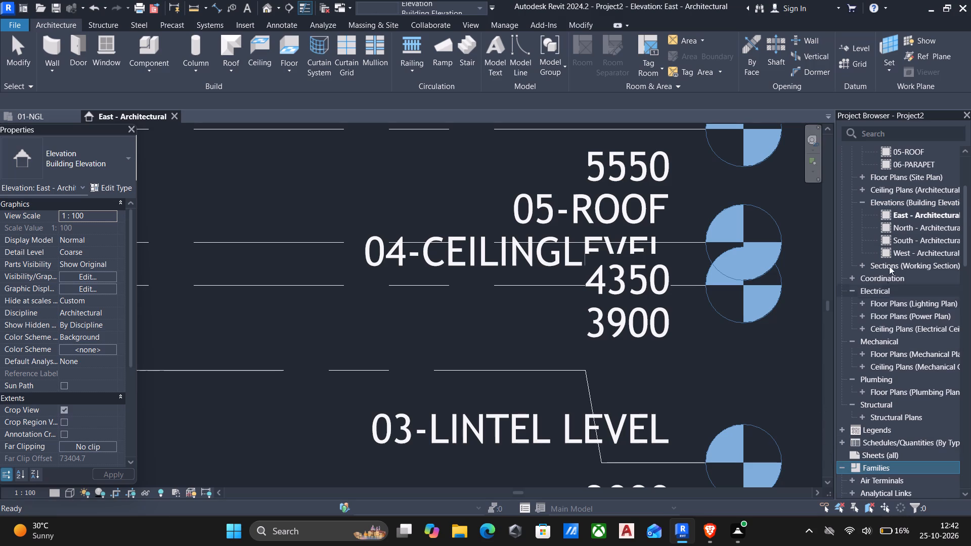
scroll(882, 447, "down", 4)
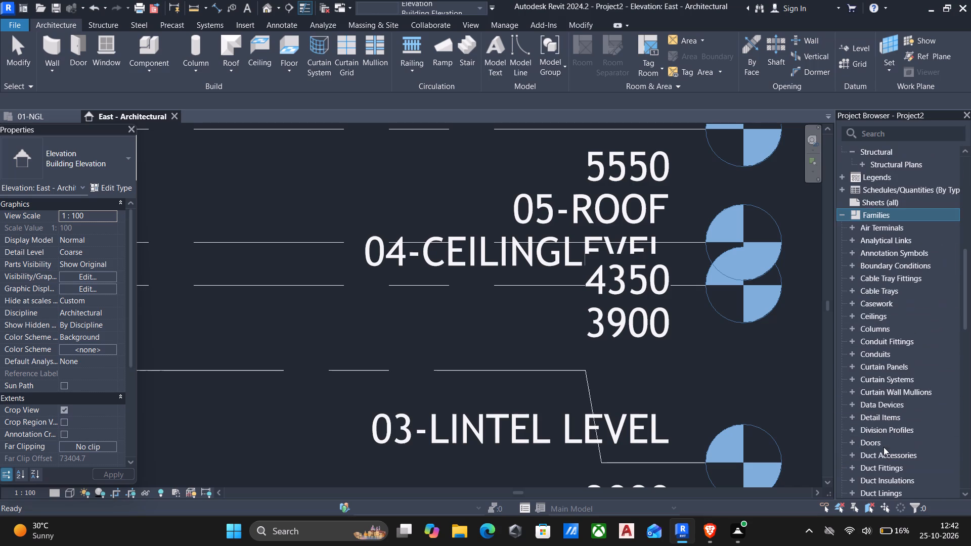
left_click(855, 251)
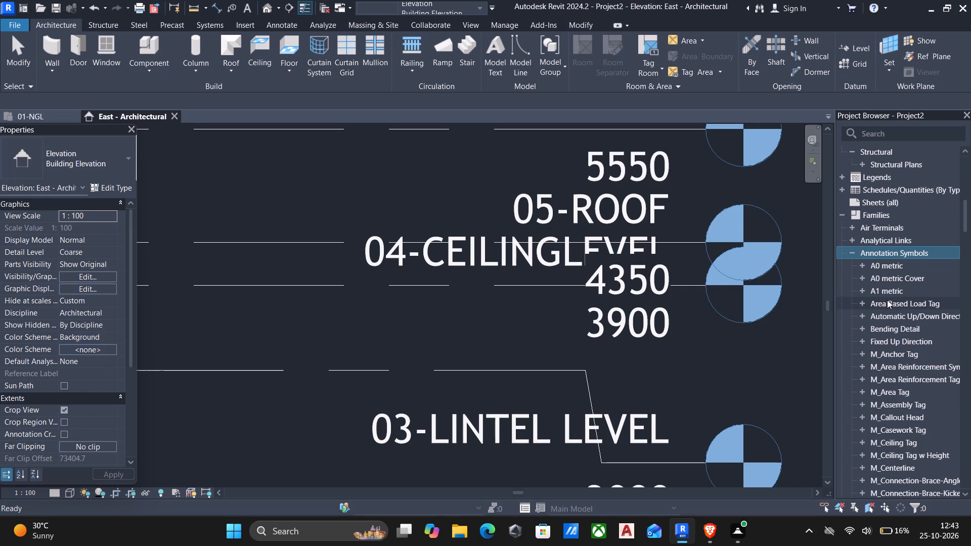
scroll(901, 397, "down", 1)
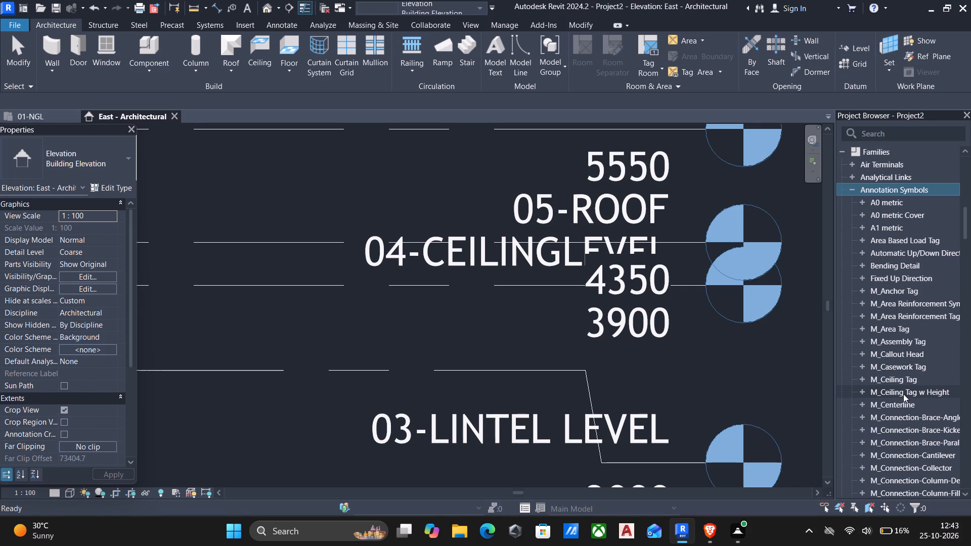
scroll(903, 394, "down", 1)
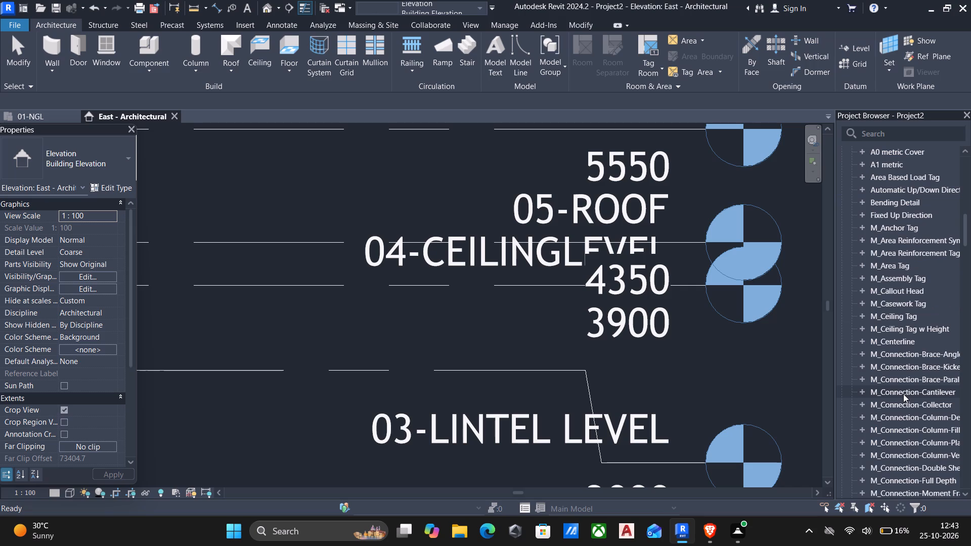
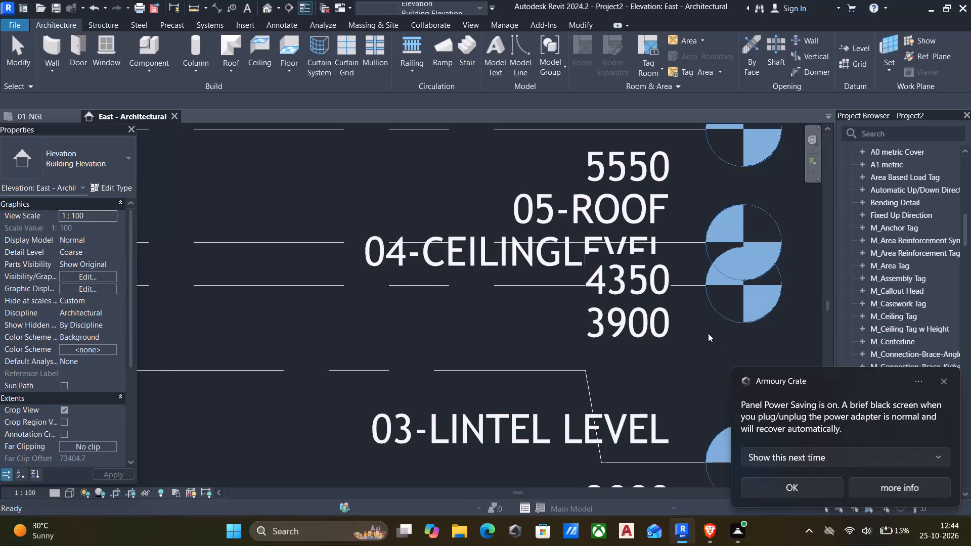
Find the M_Level Head - Circle family among the annotation symbols and open it for editing.
left_click(943, 383)
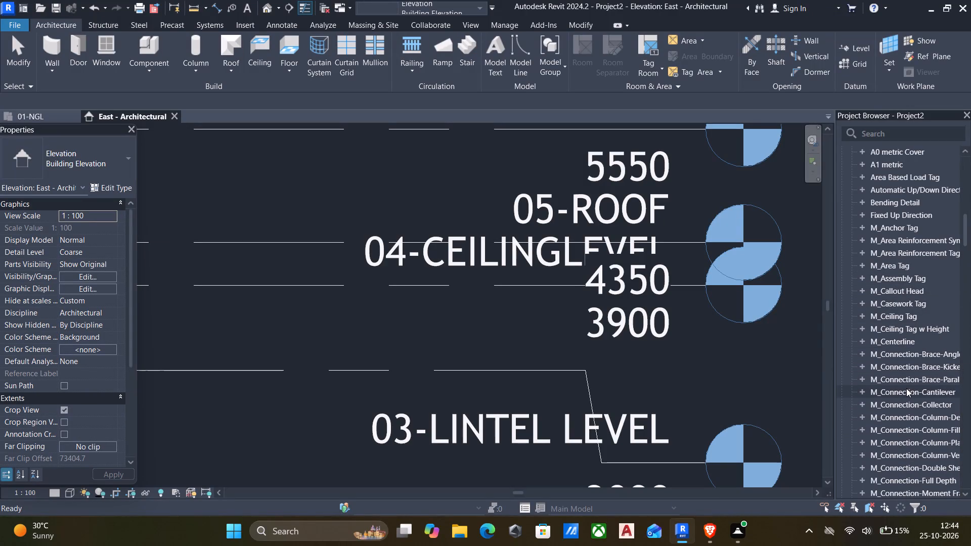
scroll(906, 388, "down", 9)
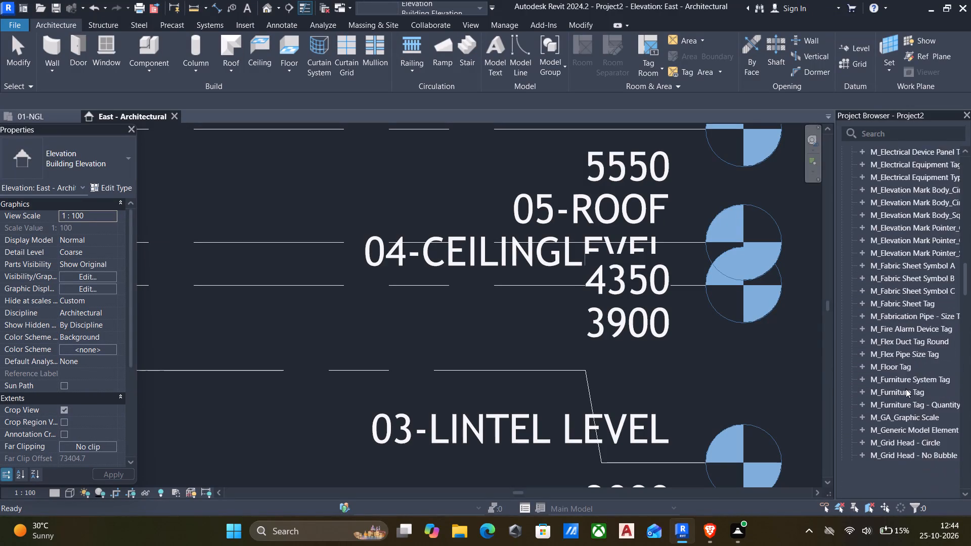
scroll(906, 389, "down", 3)
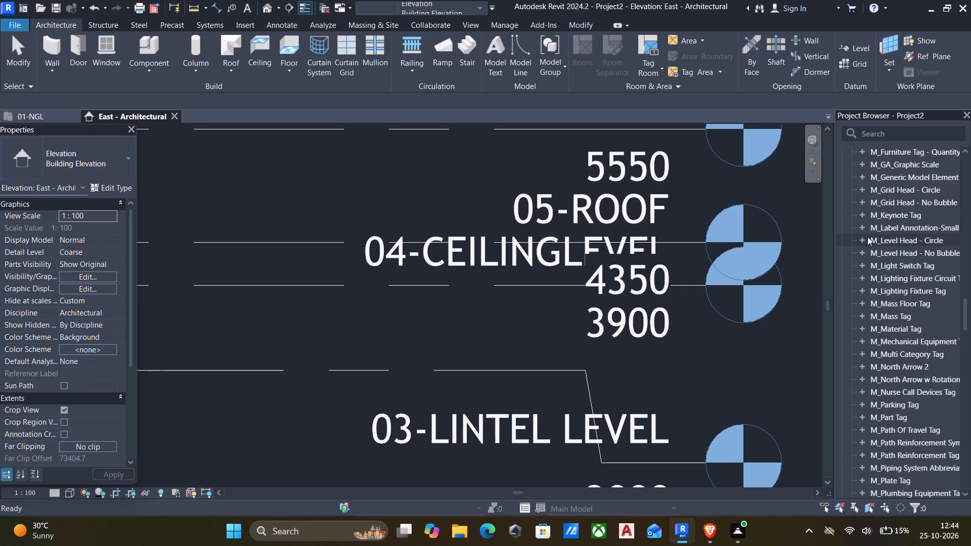
left_click(864, 237)
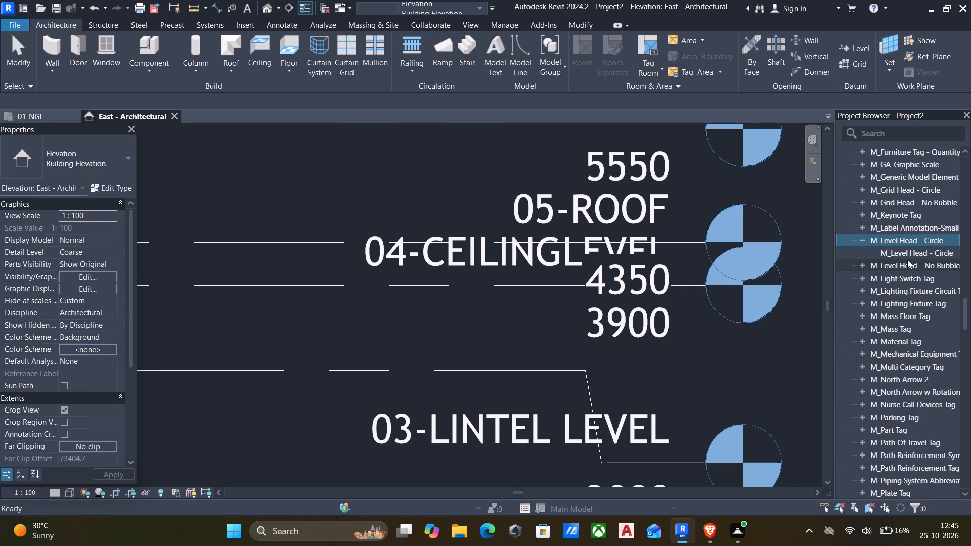
right_click(914, 236)
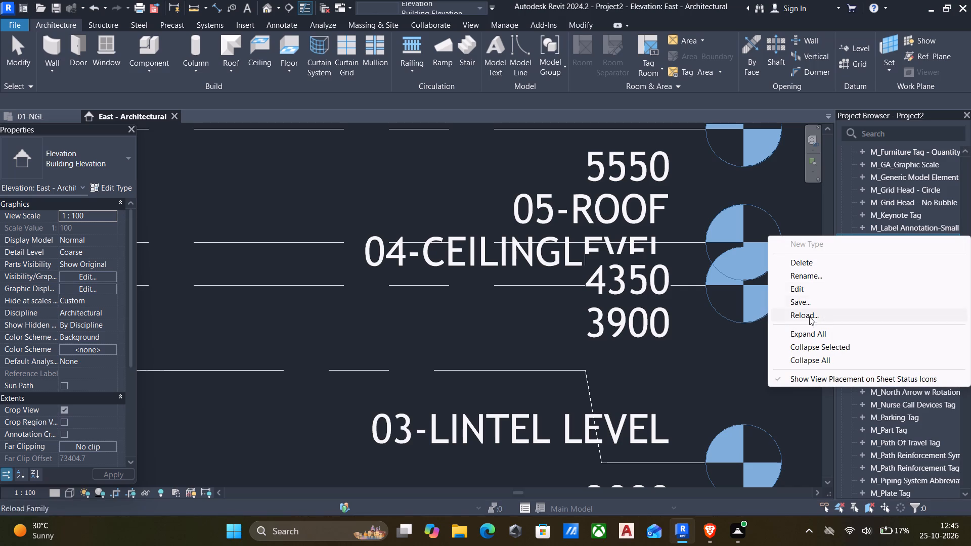
left_click(802, 286)
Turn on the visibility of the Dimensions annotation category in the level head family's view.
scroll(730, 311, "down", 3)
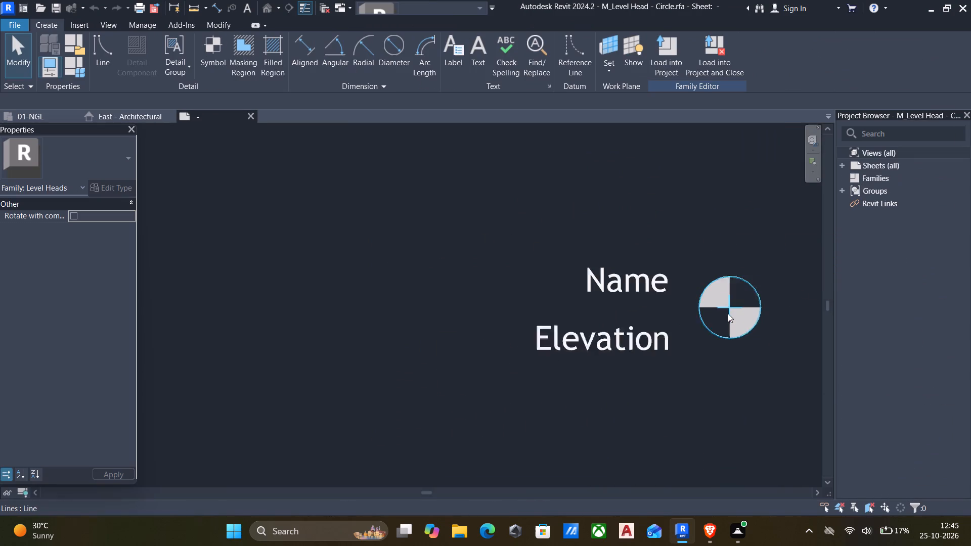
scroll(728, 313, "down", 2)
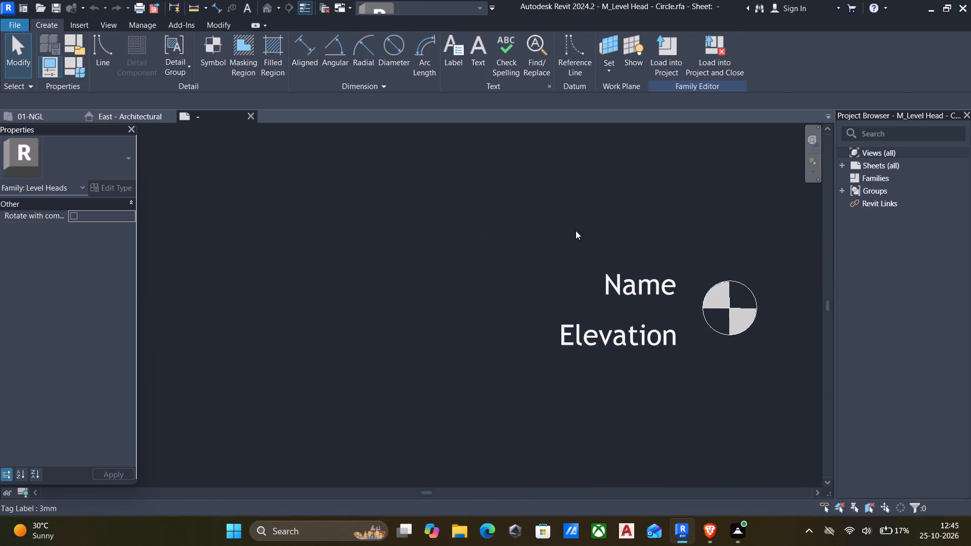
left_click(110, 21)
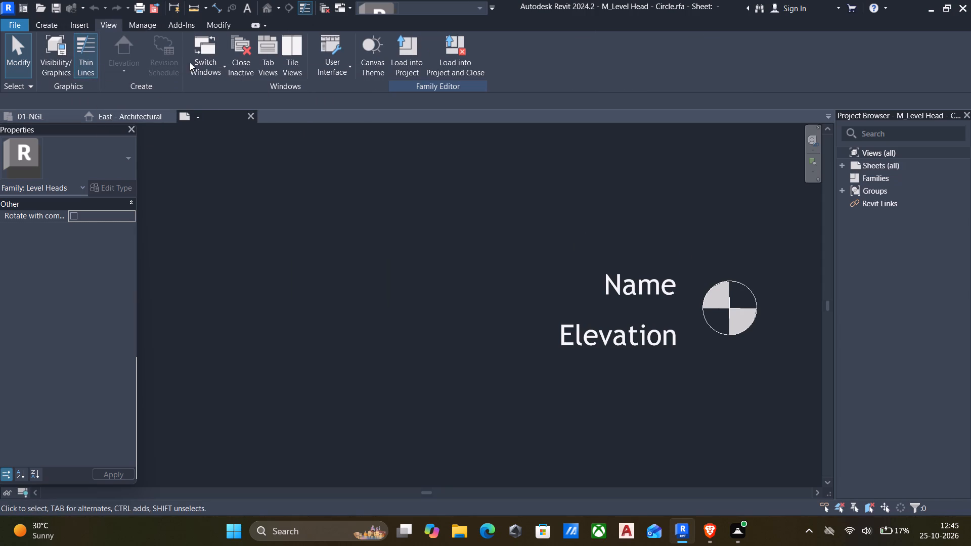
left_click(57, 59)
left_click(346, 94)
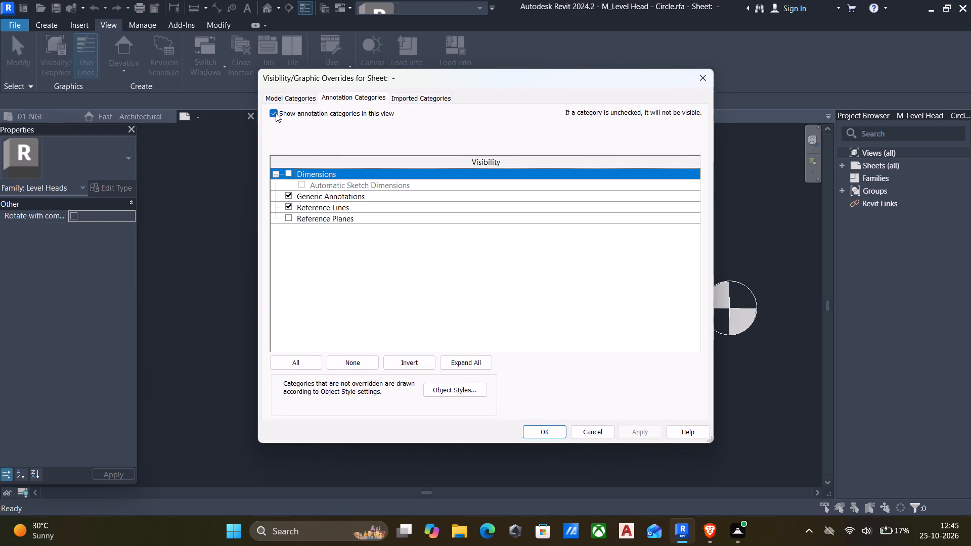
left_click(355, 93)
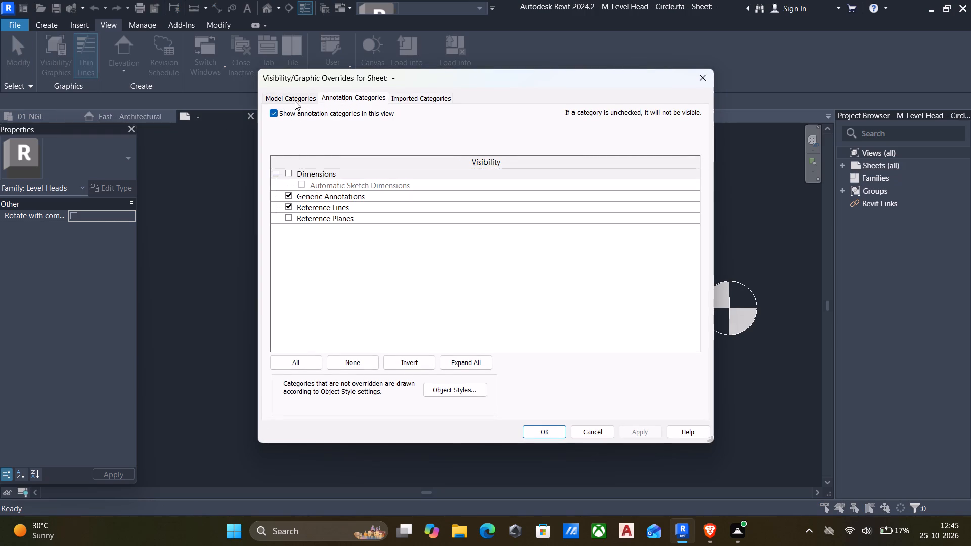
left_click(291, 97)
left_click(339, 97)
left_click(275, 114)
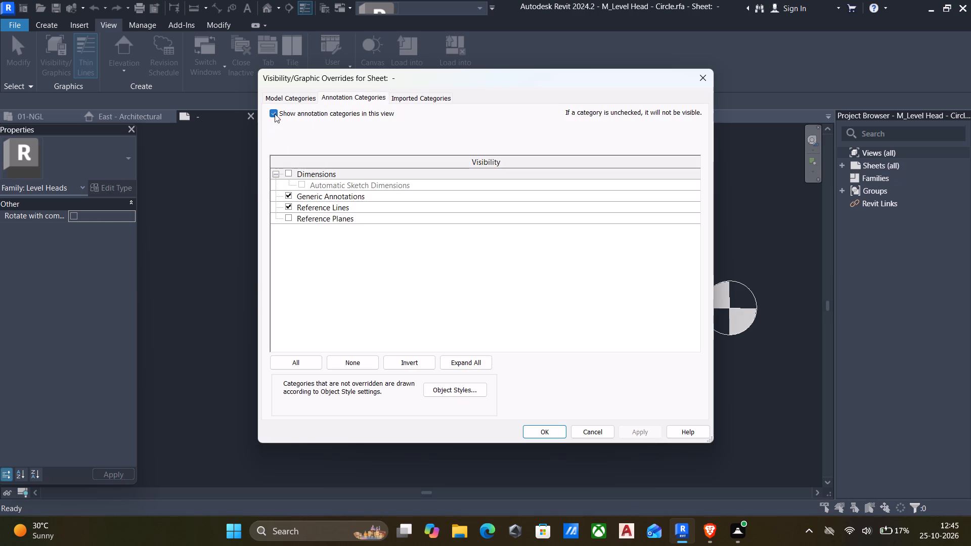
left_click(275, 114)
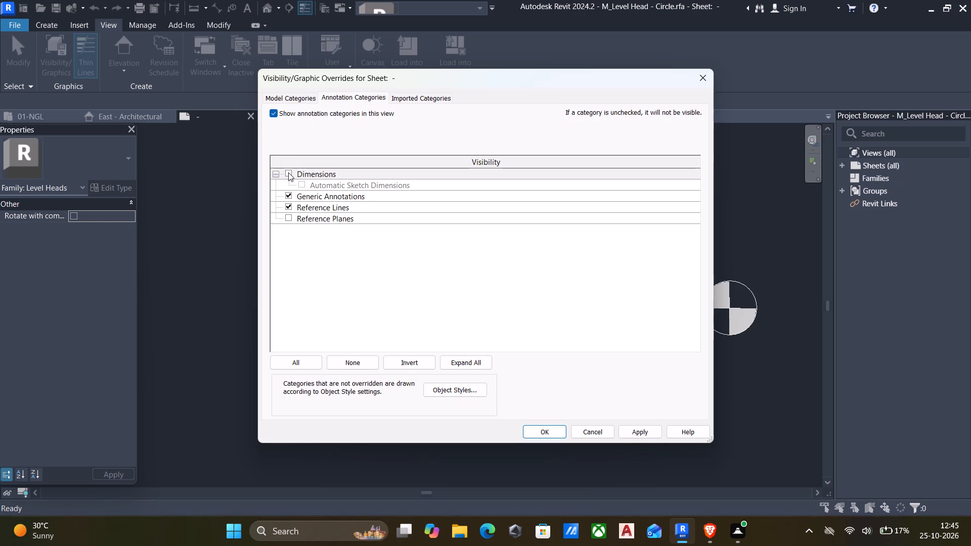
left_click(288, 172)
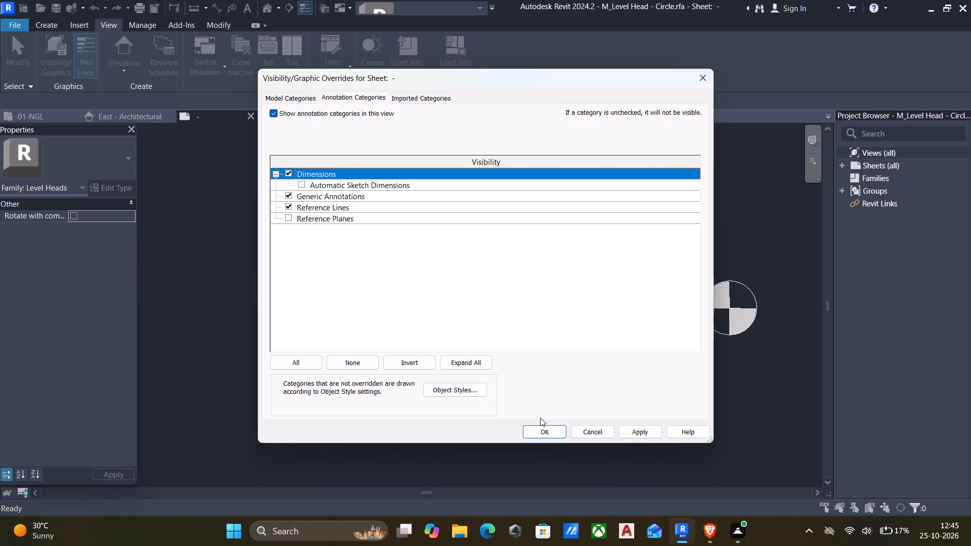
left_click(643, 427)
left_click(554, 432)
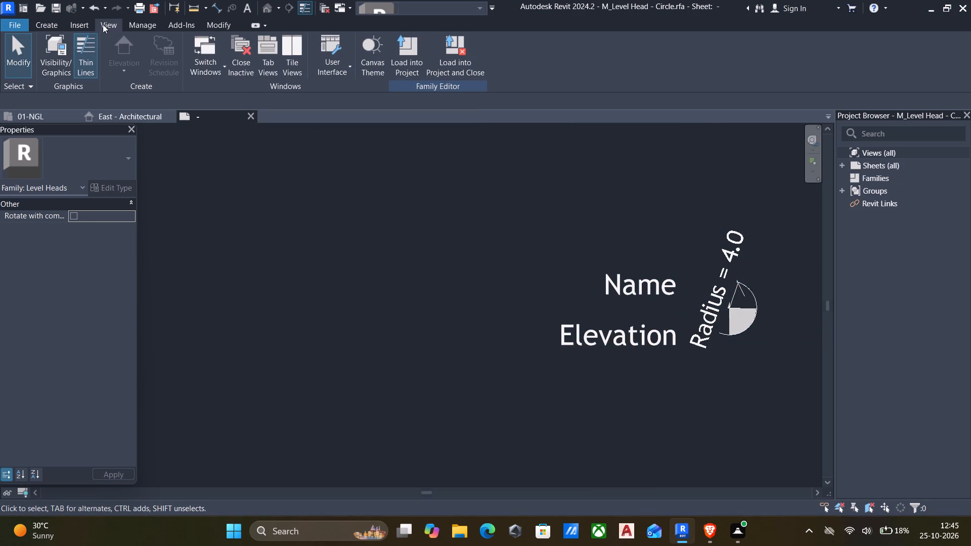
Hide the Dimensions annotation category and show Reference Planes in the level head family's view.
left_click(56, 61)
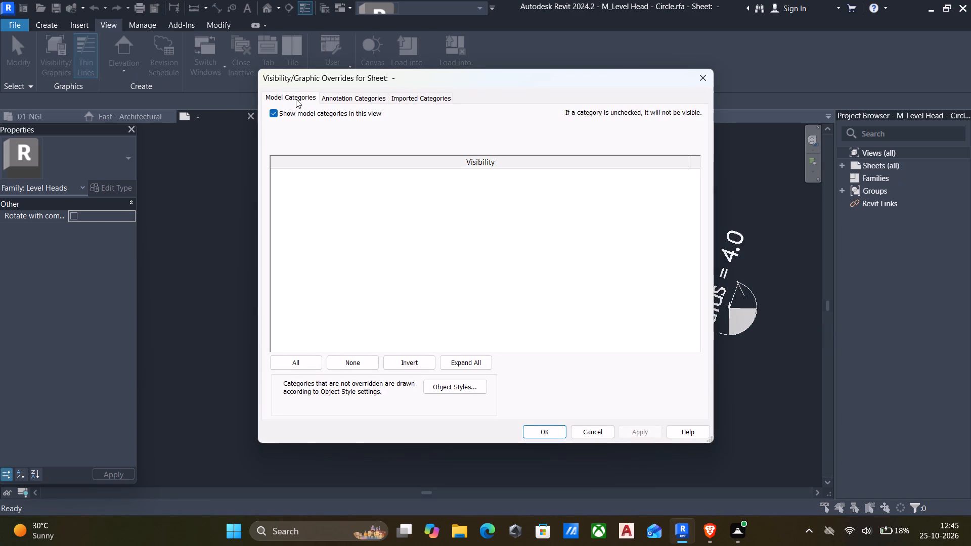
left_click(344, 99)
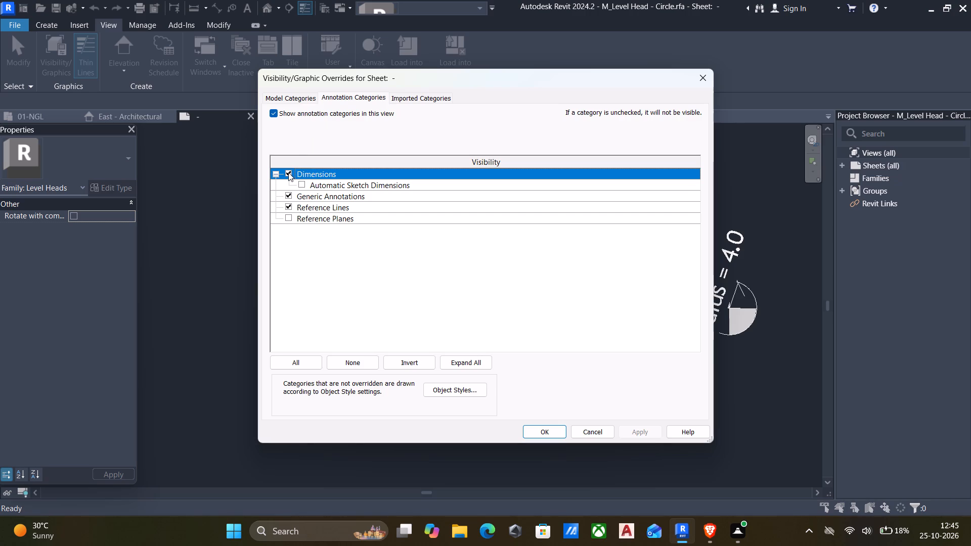
left_click(288, 172)
left_click(287, 220)
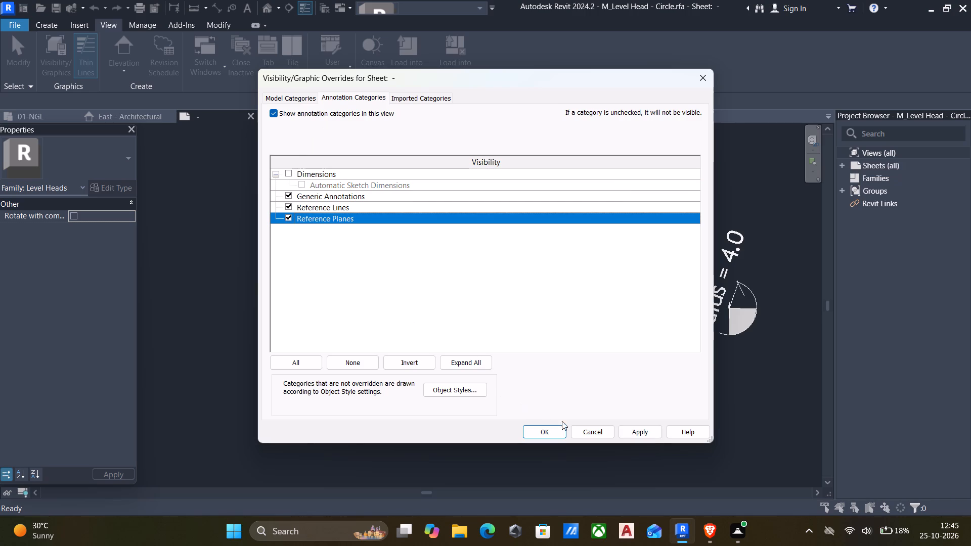
left_click(638, 430)
left_click(537, 429)
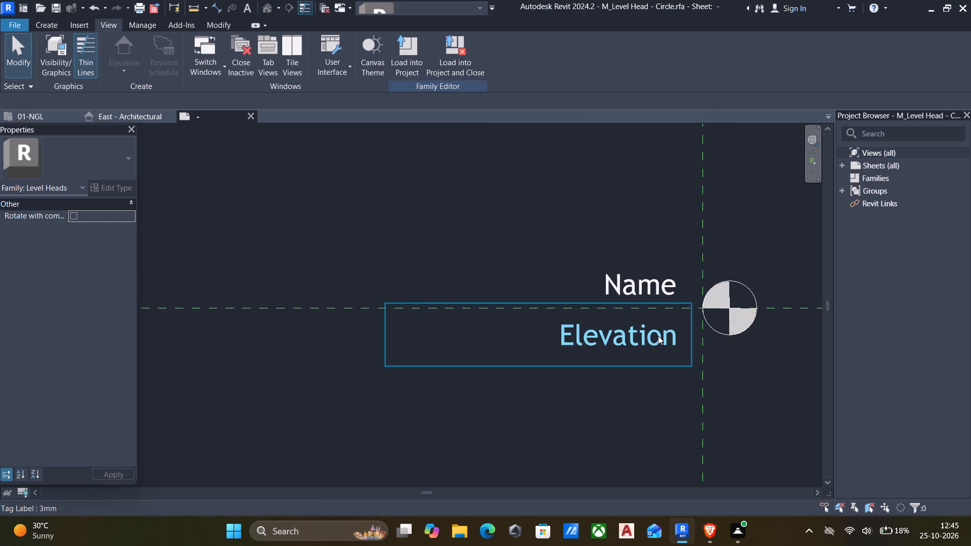
Set the text size of the Name label's 3mm type to 1.8 mm.
middle_click_drag(647, 338, 593, 331)
scroll(554, 343, "down", 1)
middle_click_drag(467, 350, 457, 342)
scroll(454, 341, "down", 1)
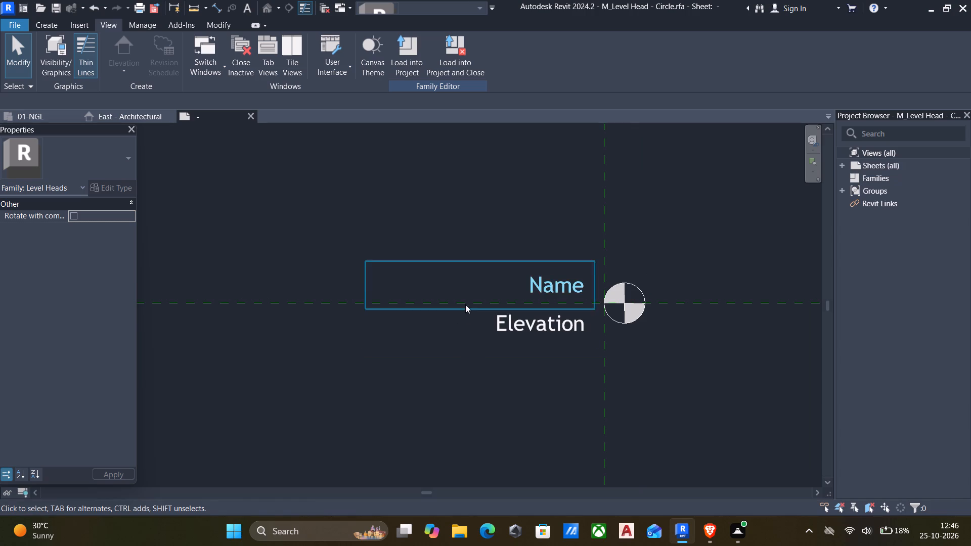
left_click(547, 282)
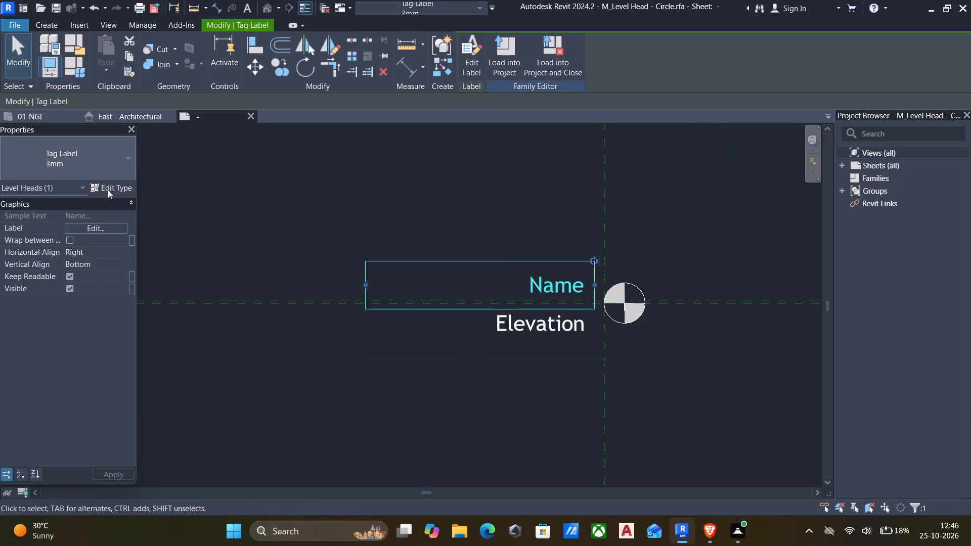
left_click(108, 190)
scroll(518, 282, "down", 3)
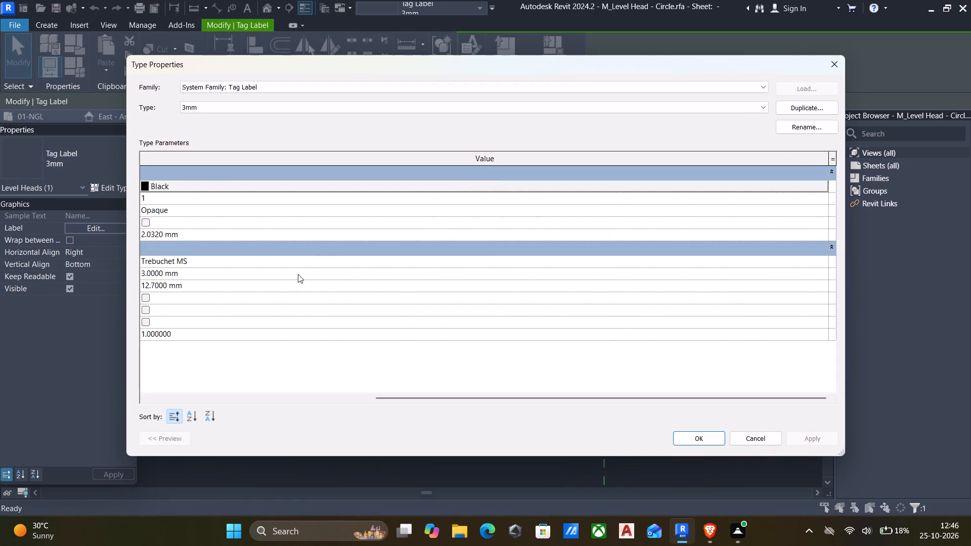
left_click_drag(391, 397, 196, 390)
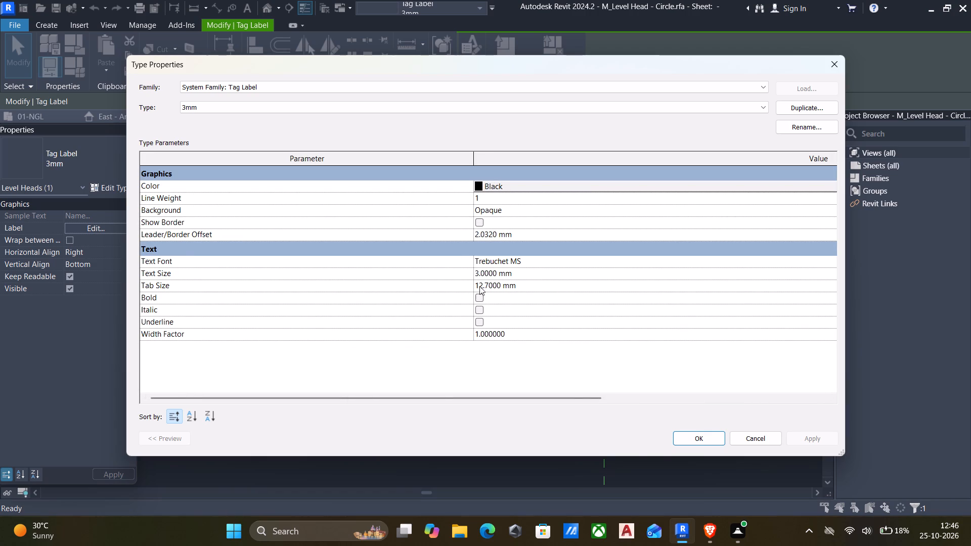
left_click(531, 269)
type("1.8")
key("m")
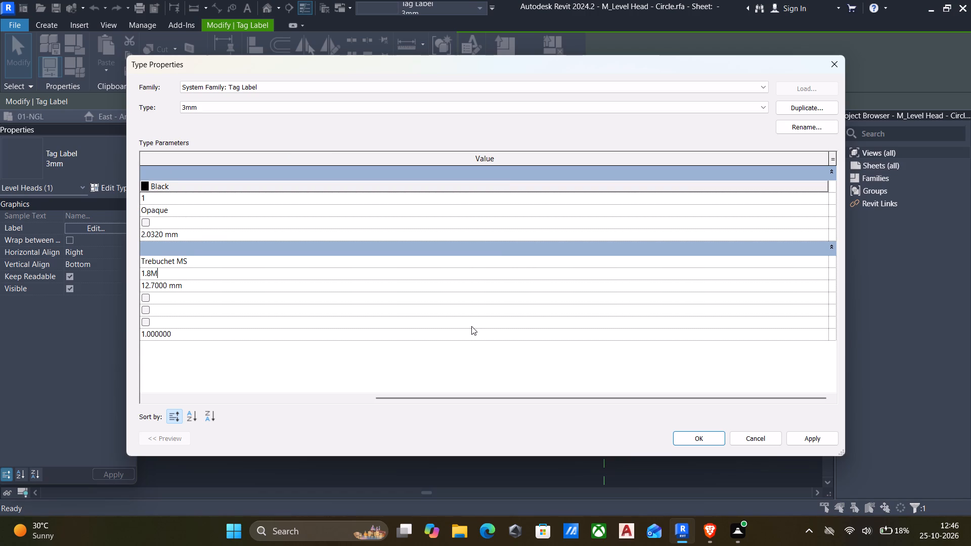
key("BackSpace")
key("BackSpace")
key("BackSpace")
type(".8")
key("Return")
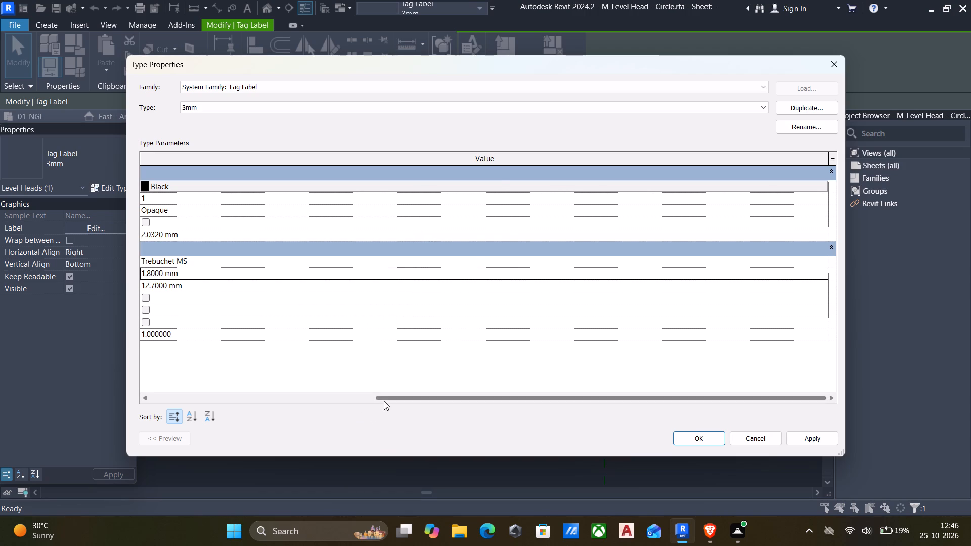
Look through the available text fonts for the 3mm tag label type.
left_click_drag(384, 401, 132, 375)
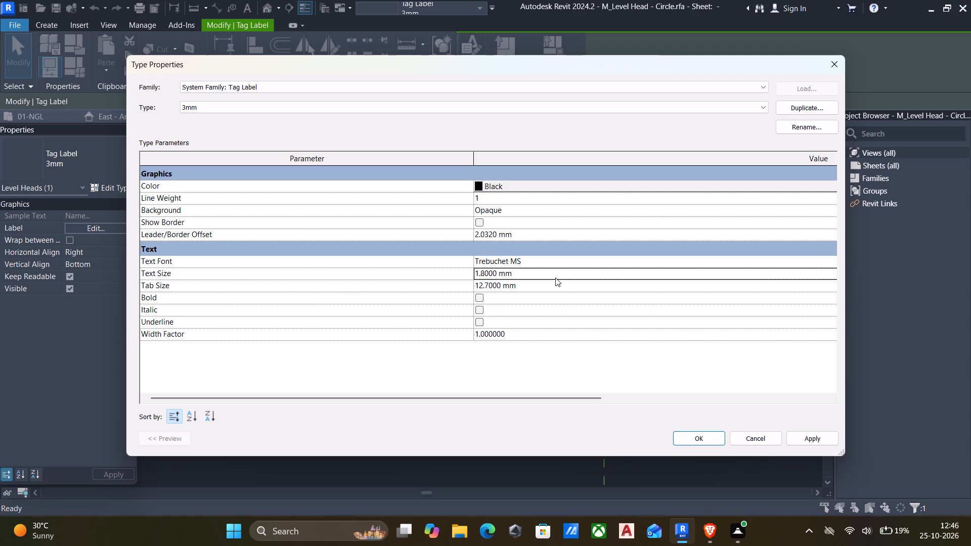
left_click(568, 259)
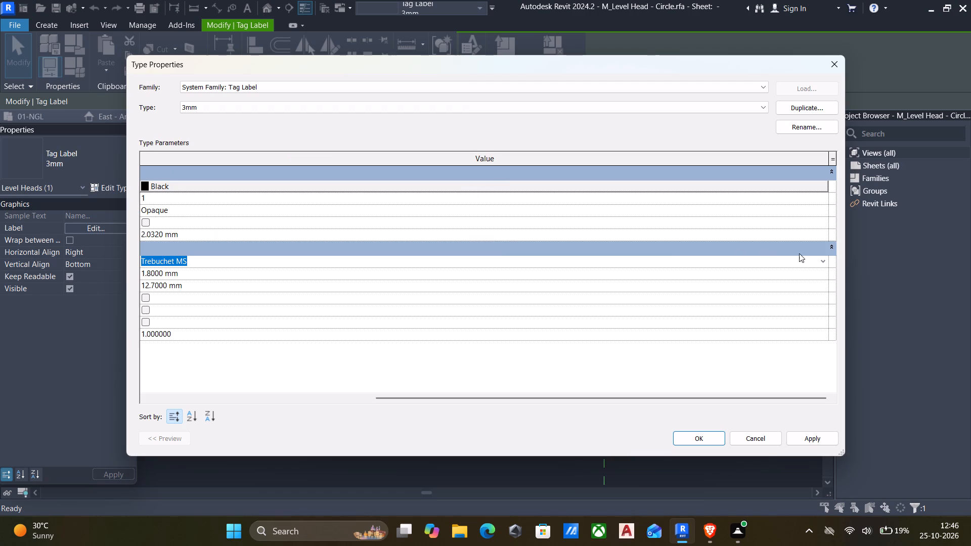
left_click(826, 260)
scroll(293, 296, "down", 17)
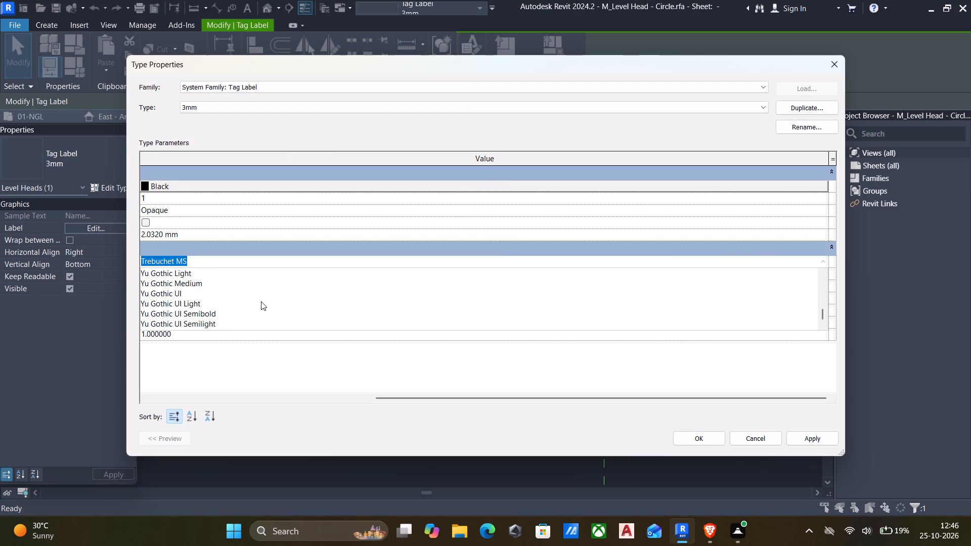
scroll(261, 301, "down", 4)
scroll(256, 295, "up", 5)
scroll(256, 293, "up", 20)
scroll(256, 293, "up", 8)
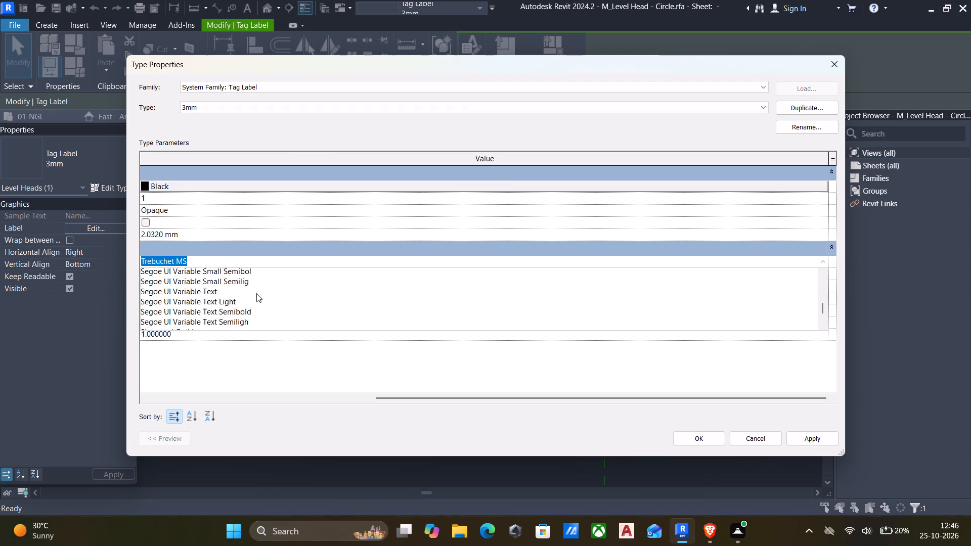
scroll(256, 293, "up", 20)
scroll(256, 293, "up", 20)
scroll(256, 293, "up", 10)
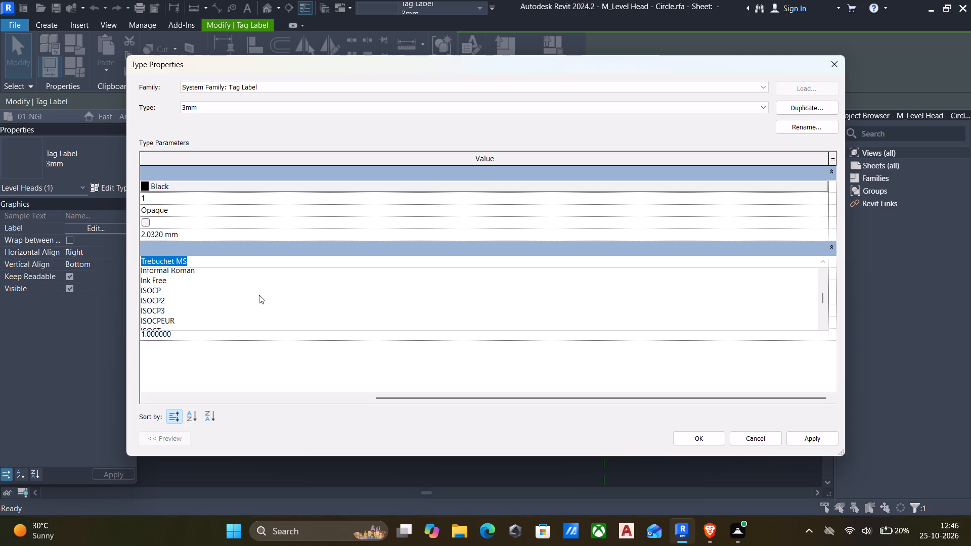
scroll(259, 295, "up", 20)
scroll(259, 295, "up", 14)
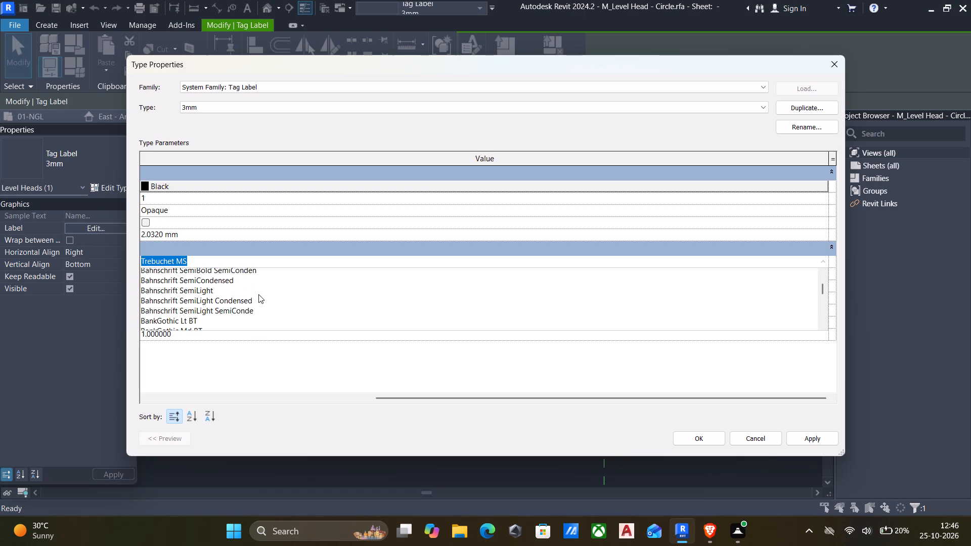
scroll(201, 270, "down", 4)
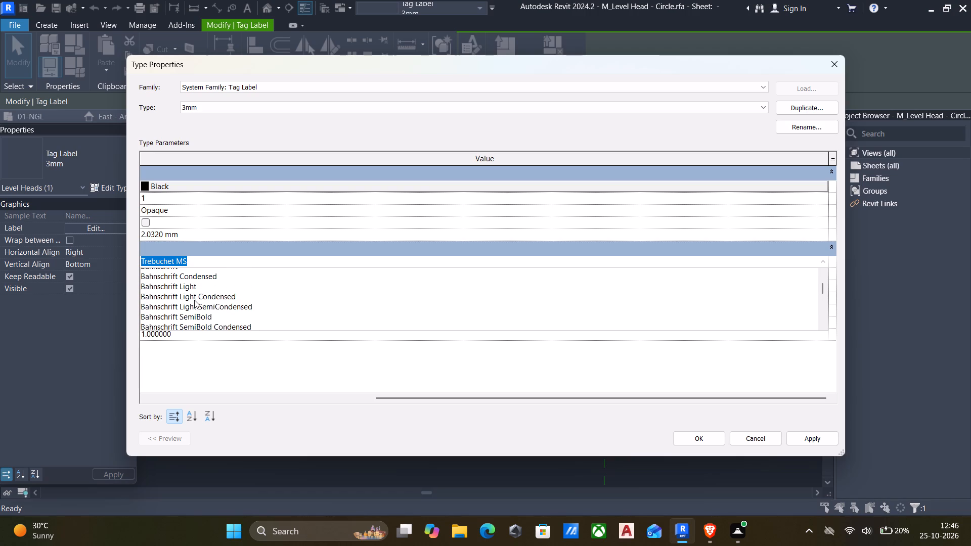
scroll(194, 300, "down", 3)
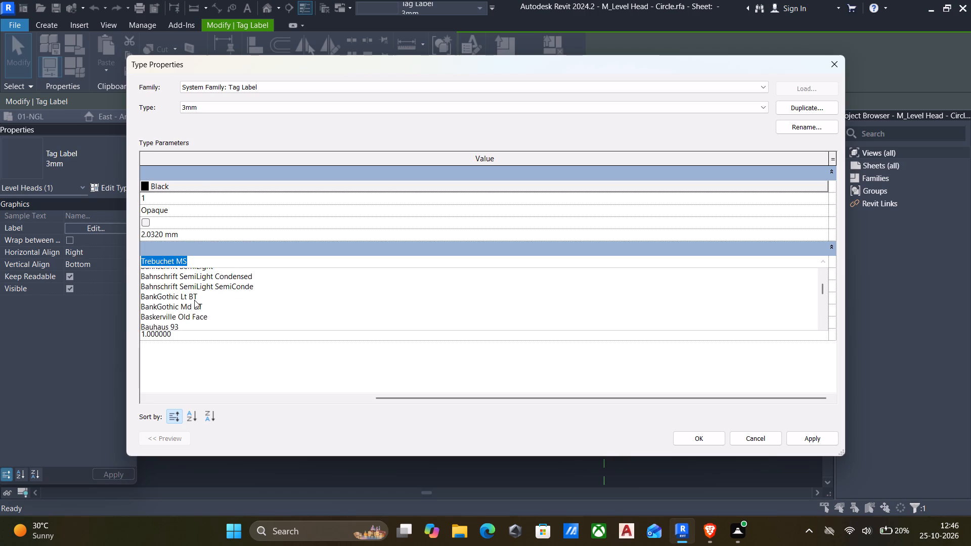
scroll(194, 300, "down", 4)
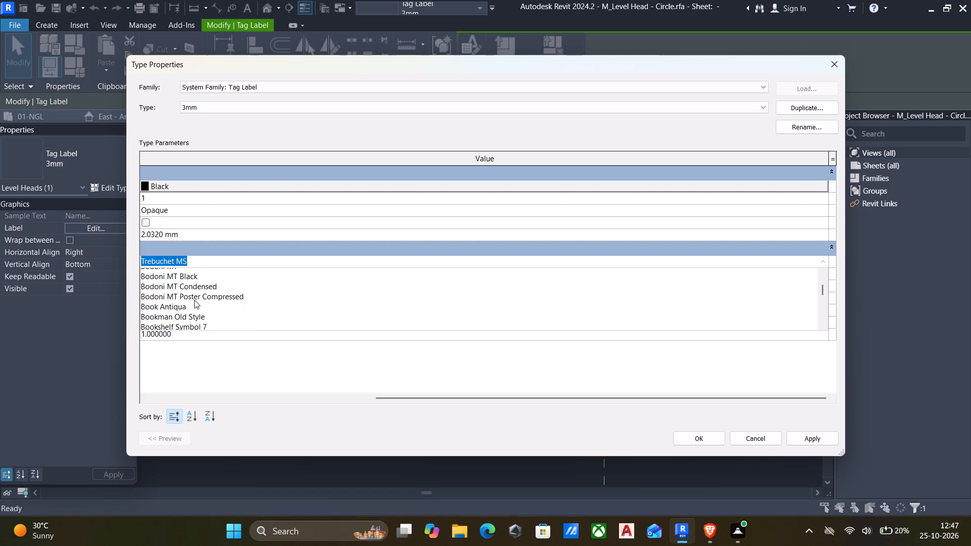
scroll(194, 300, "up", 3)
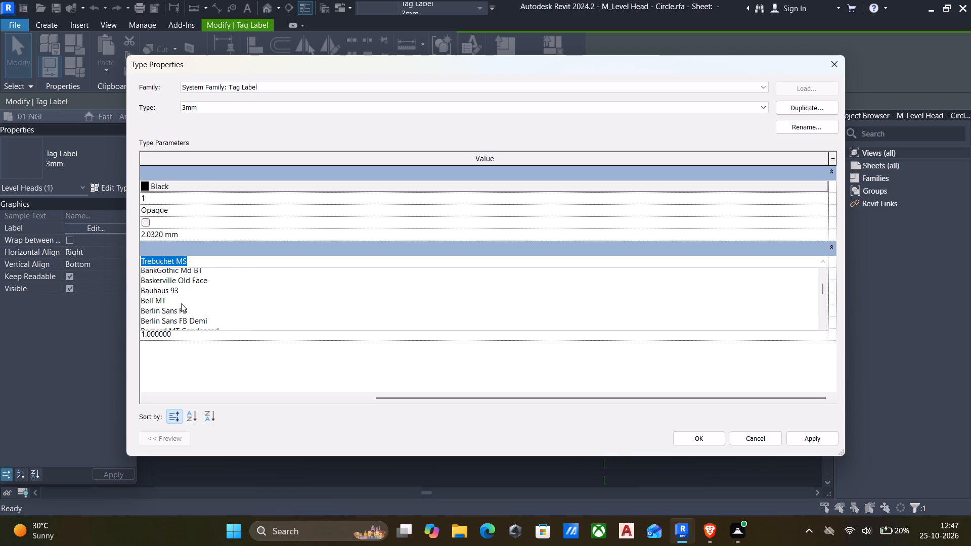
scroll(165, 291, "down", 1)
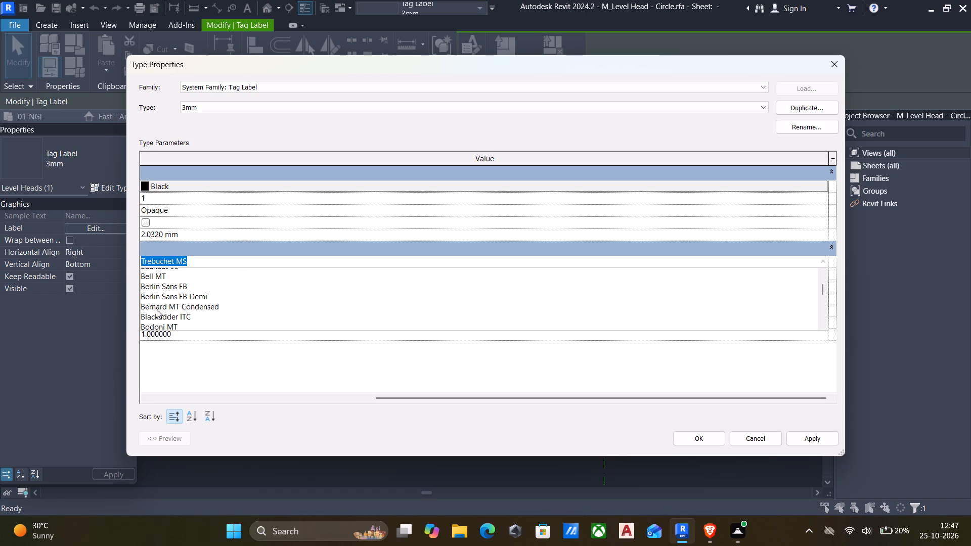
scroll(153, 308, "down", 1)
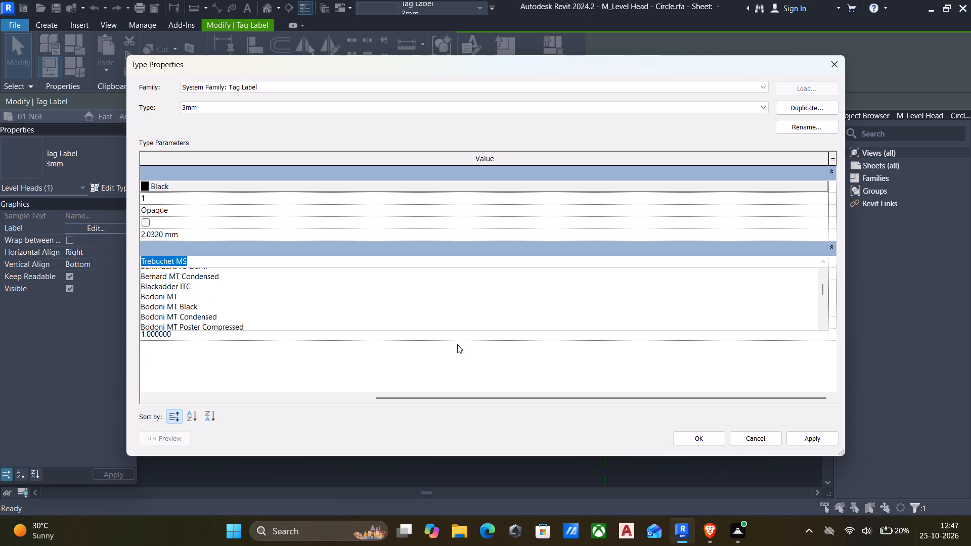
Apply the edited type properties of the 3mm tag label and finish editing the type.
left_click(820, 436)
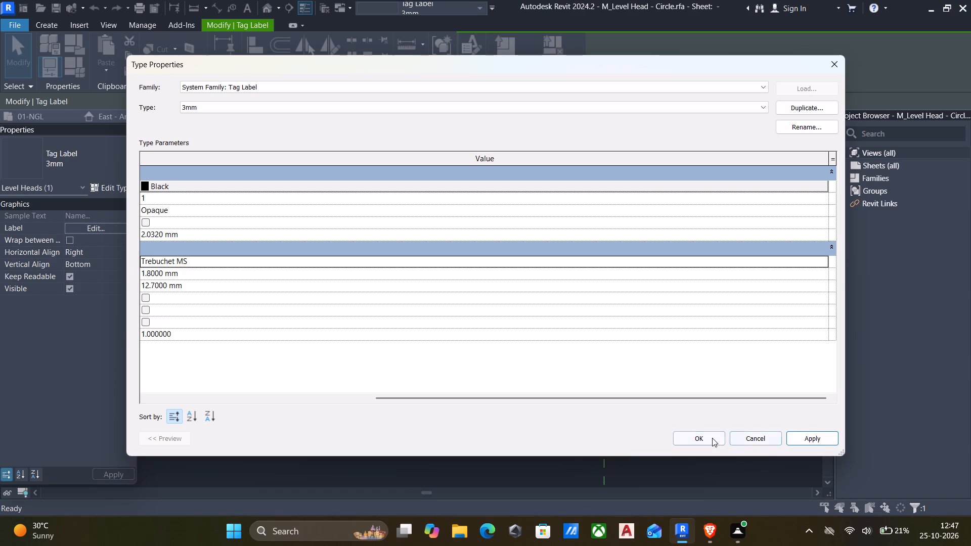
left_click(712, 438)
Check the type properties of the Elevation label in the level head family.
left_click(546, 320)
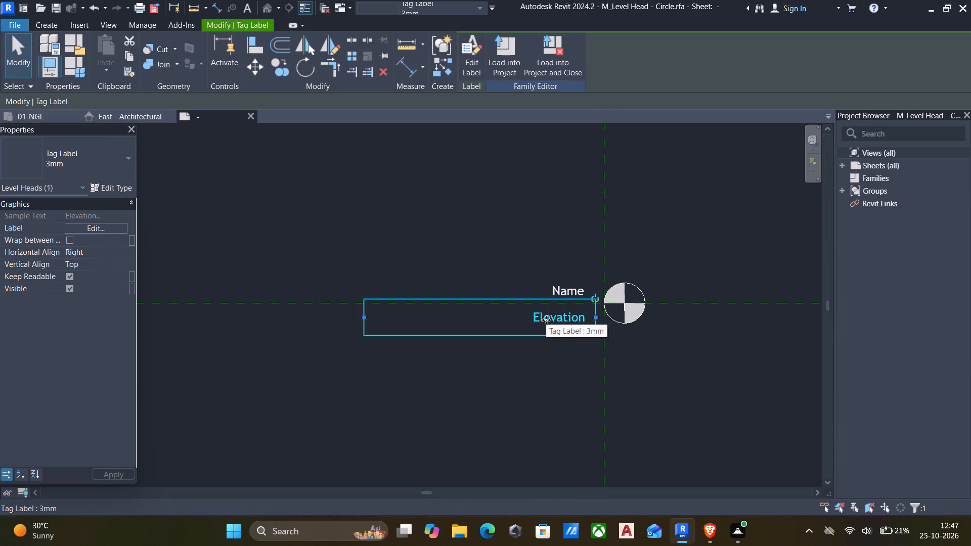
left_click(110, 186)
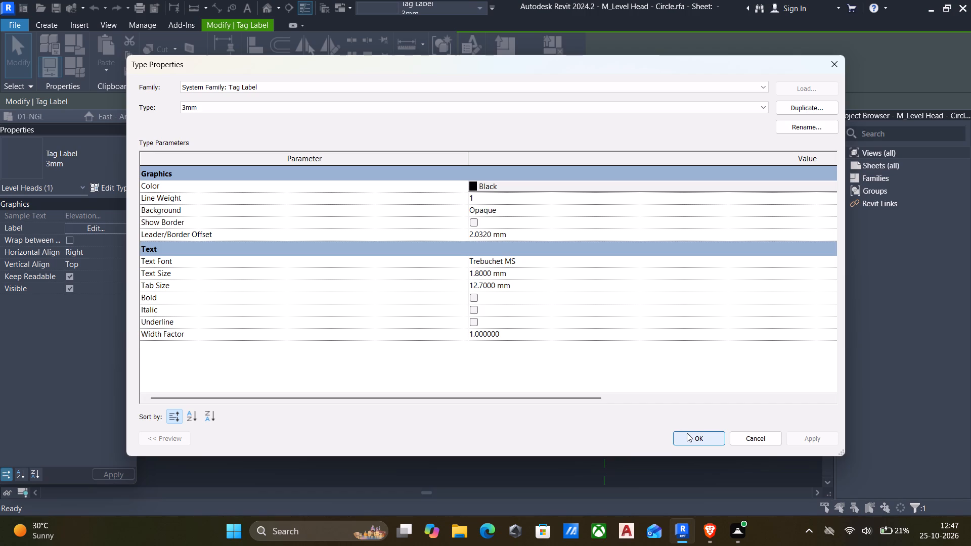
left_click(687, 433)
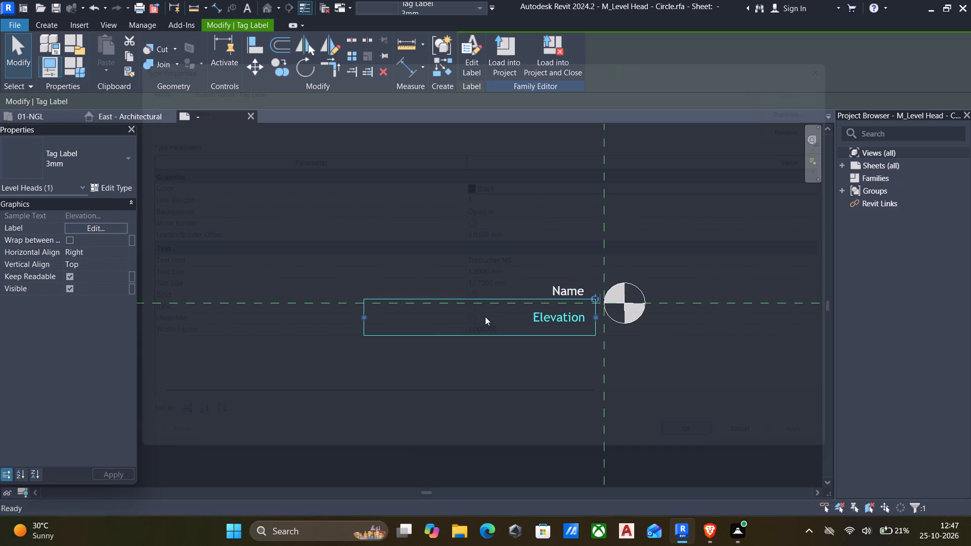
Nudge the Name and Elevation labels together to the right, six increments closer to the level head circle.
left_click(567, 287)
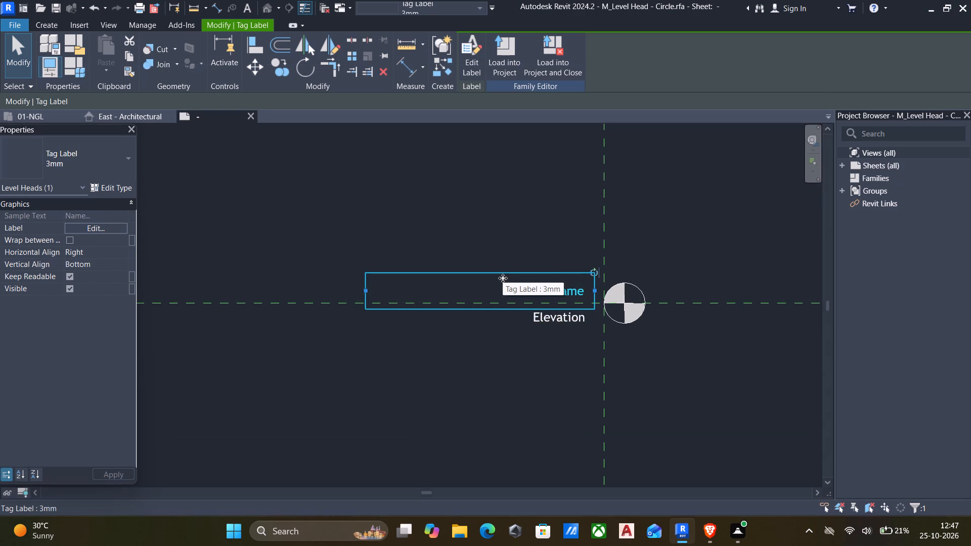
scroll(503, 278, "down", 1)
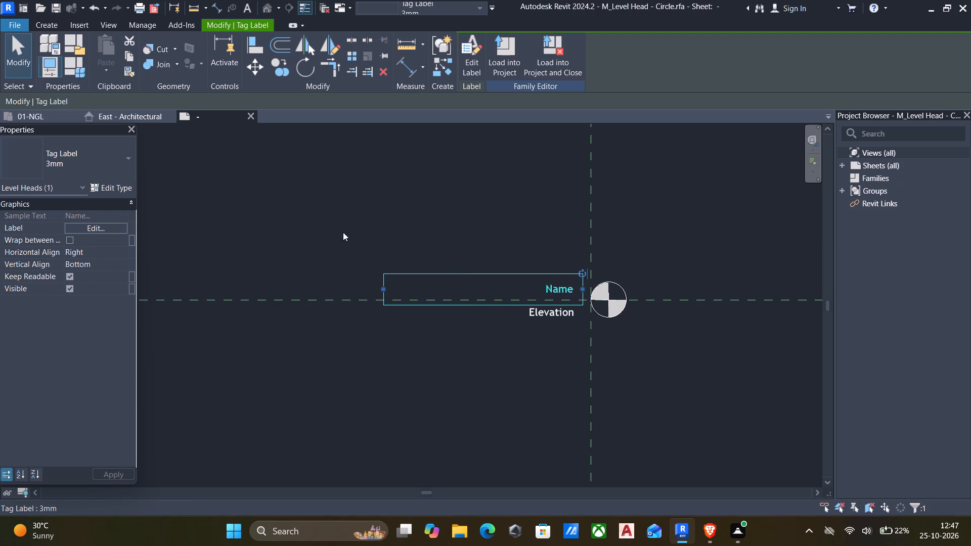
left_click_drag(325, 226, 590, 400)
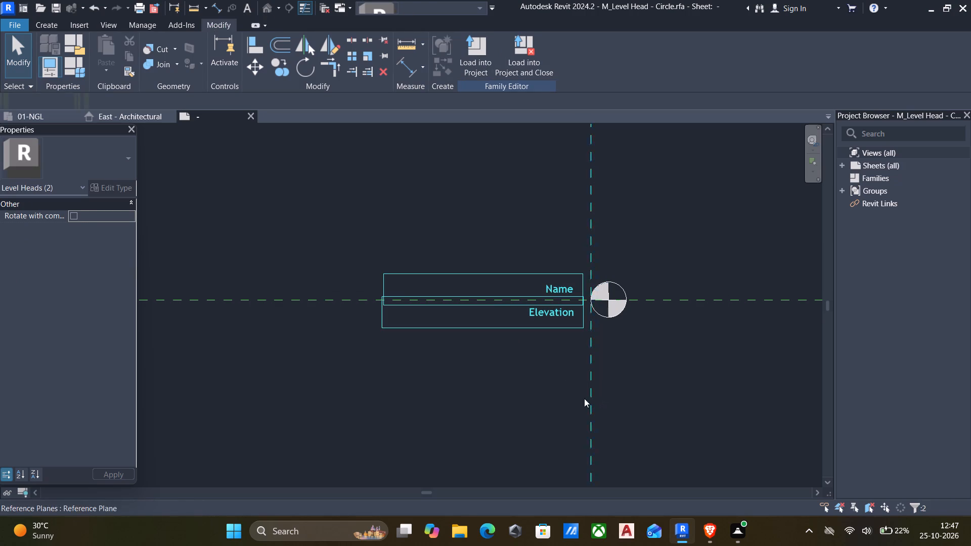
key("Right")
key("Right")
key("Right")
key("Right")
key("Right")
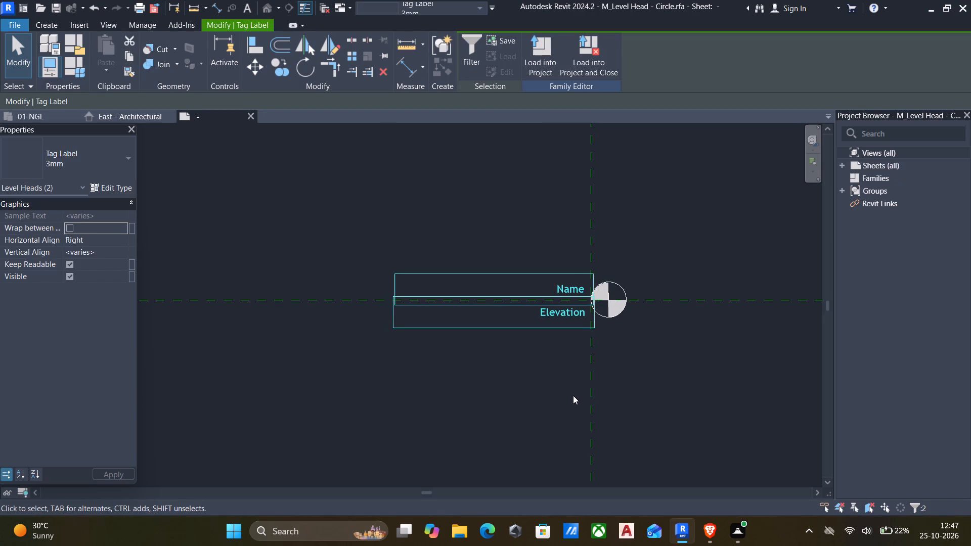
key("Right")
Nudge the Elevation label upward so it sits closer beneath the horizontal reference plane and the Name label.
scroll(572, 395, "up", 4)
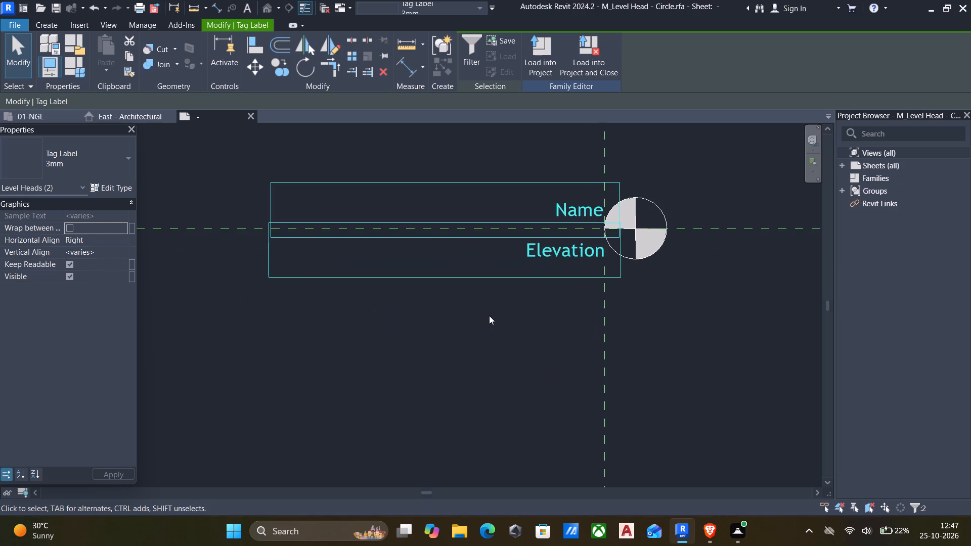
left_click(486, 315)
left_click(516, 264)
left_click(550, 259)
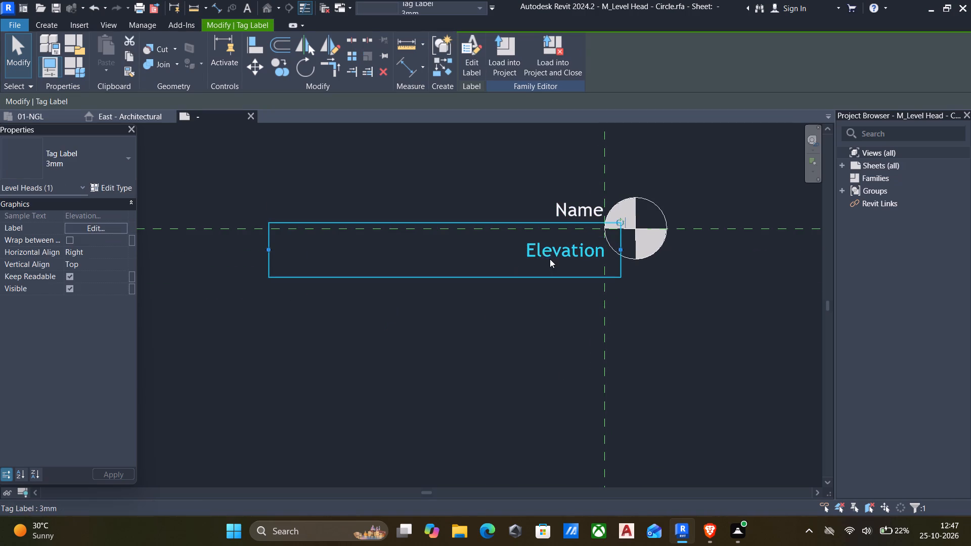
key("Up")
key("Up")
key("Up")
key("Up")
key("Up")
key("Down")
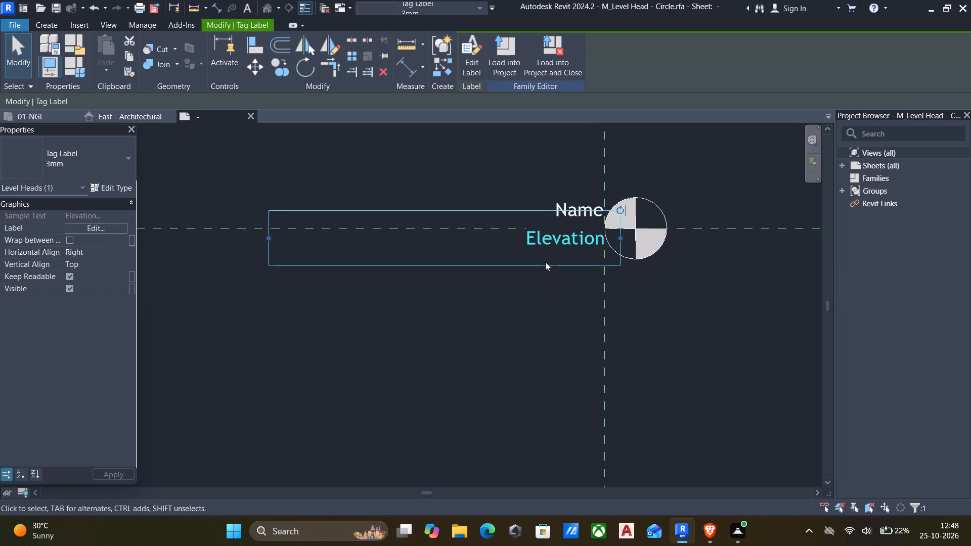
key("Down")
key("Up")
left_click(510, 307)
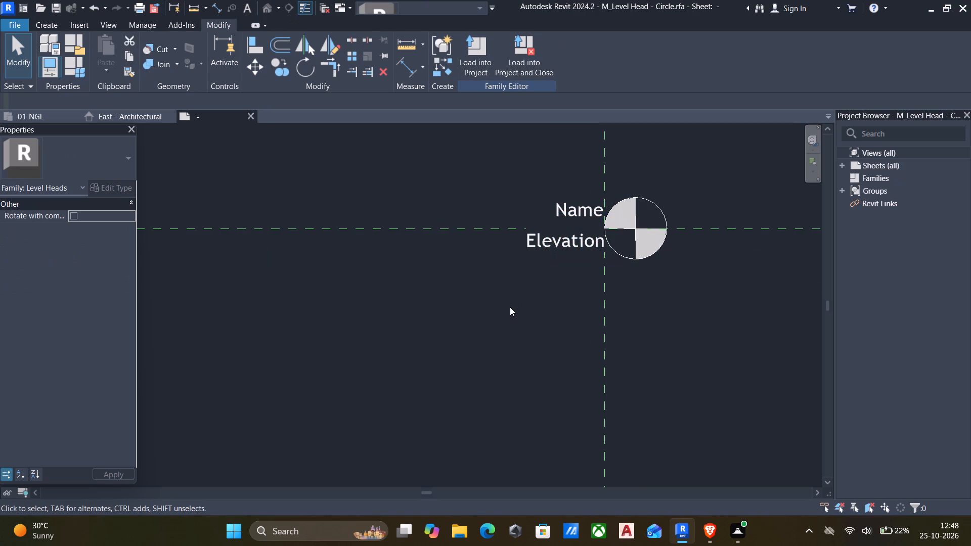
Set the level head circle's radius to 2.5, removing the constraints that conflict with it.
left_click(627, 261)
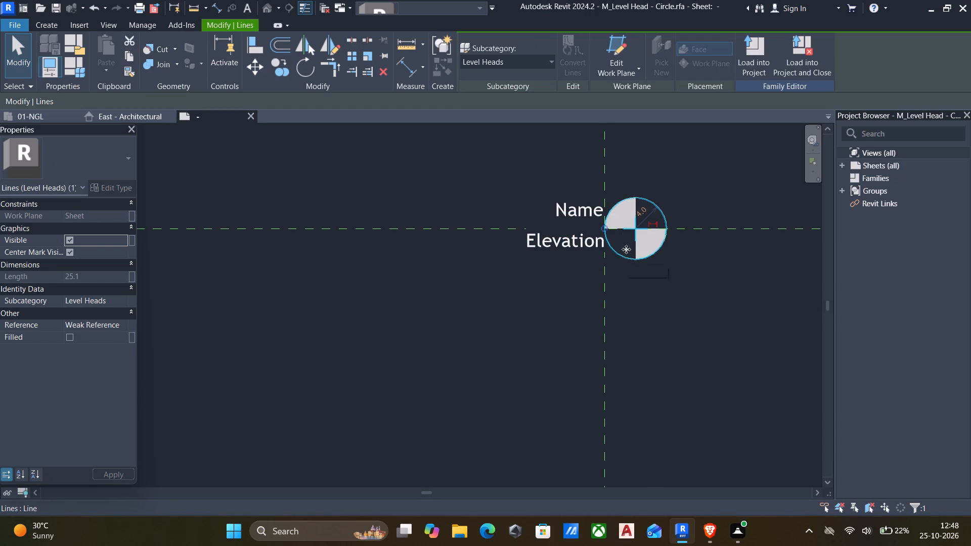
left_click(643, 211)
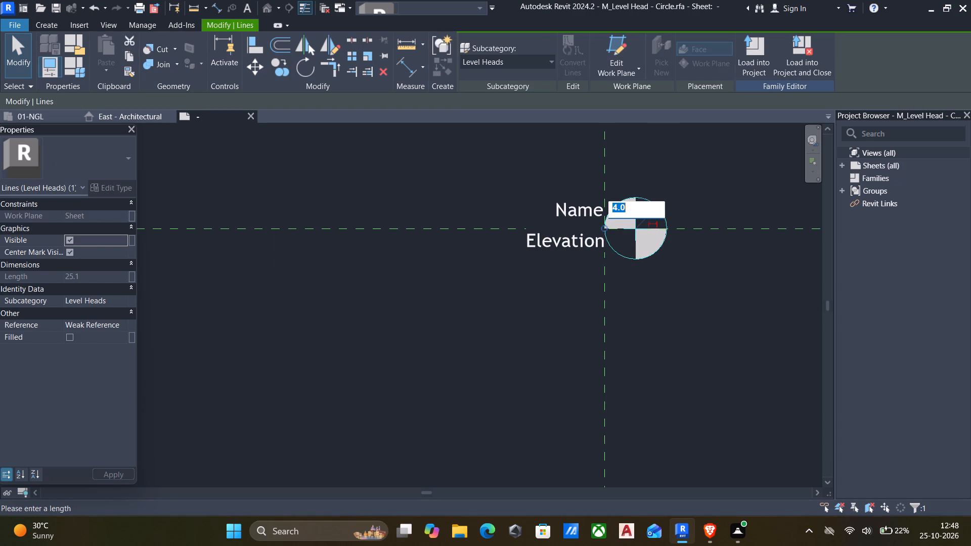
type("2.5")
key("Return")
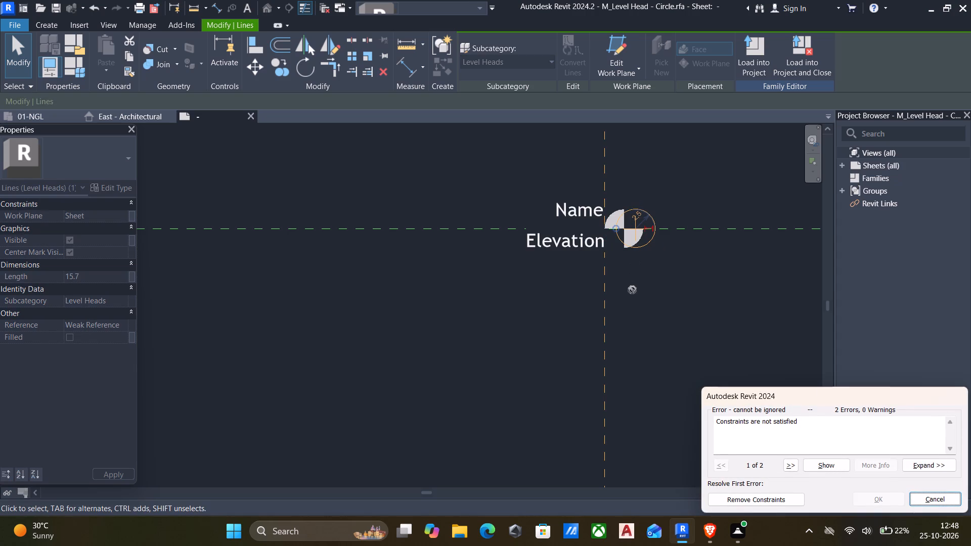
left_click(777, 496)
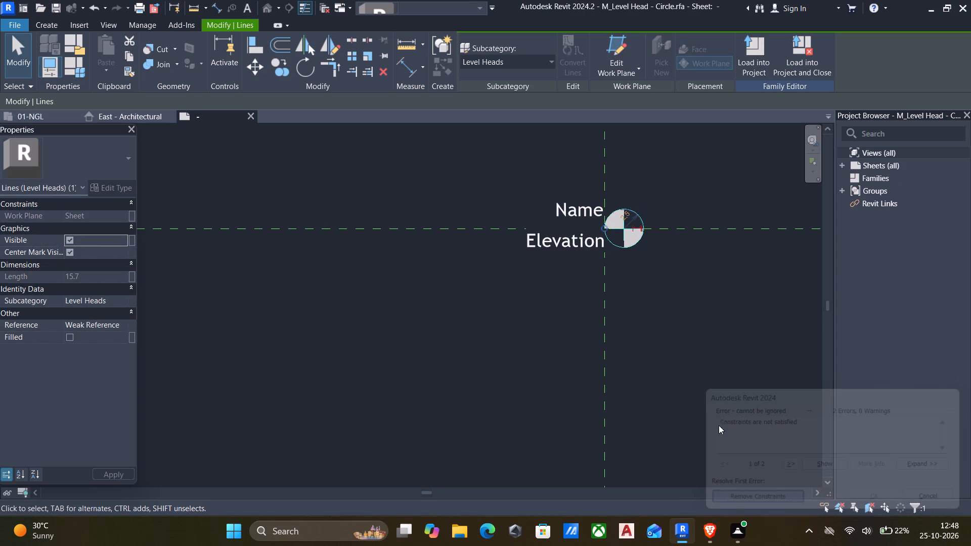
left_click(677, 357)
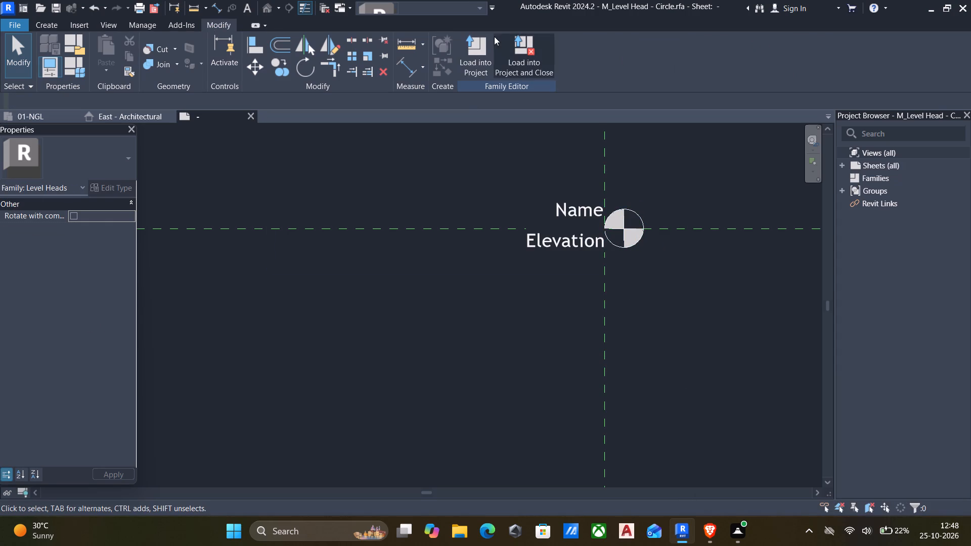
Load the level head family into the project, overwriting the existing version and its parameter values.
left_click(465, 50)
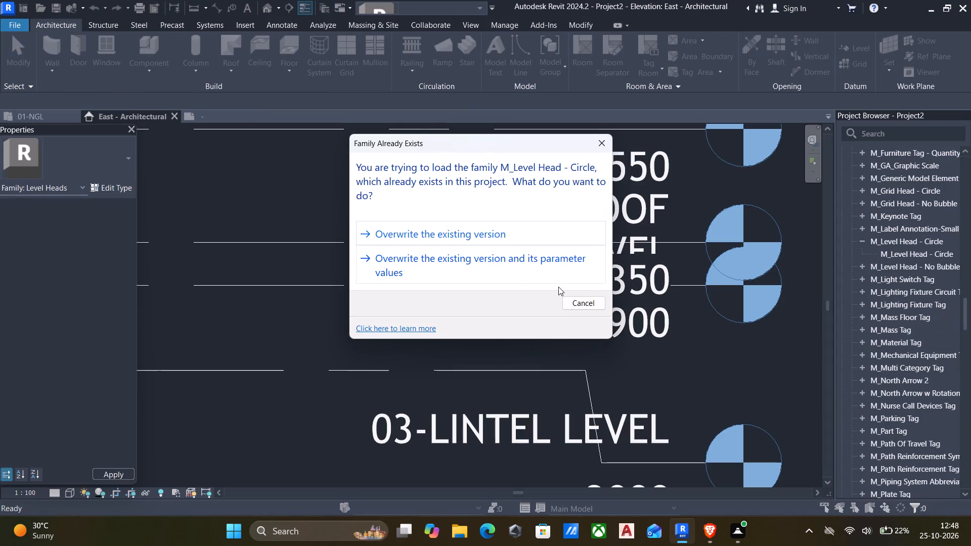
left_click(484, 257)
Add an elbow to the 04-CEILINGLEVEL line so its head drops below the 05-ROOF head and their labels no longer overlap.
scroll(592, 321, "down", 6)
middle_click_drag(595, 326, 567, 297)
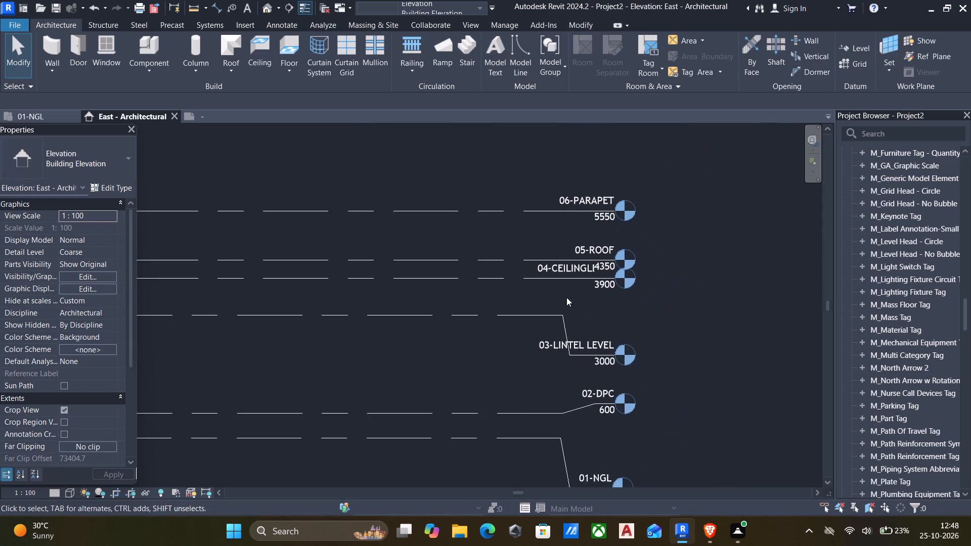
middle_click_drag(556, 349, 530, 277)
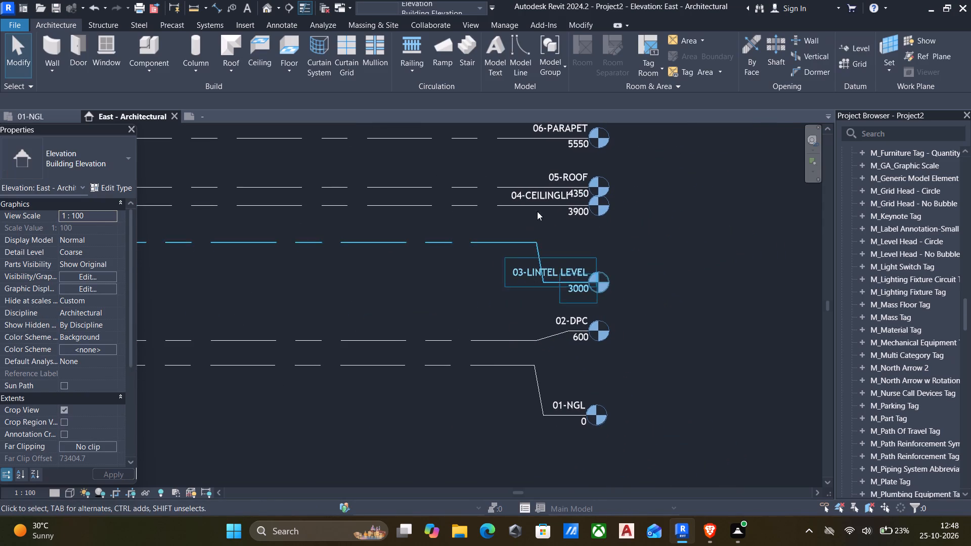
scroll(542, 205, "up", 8)
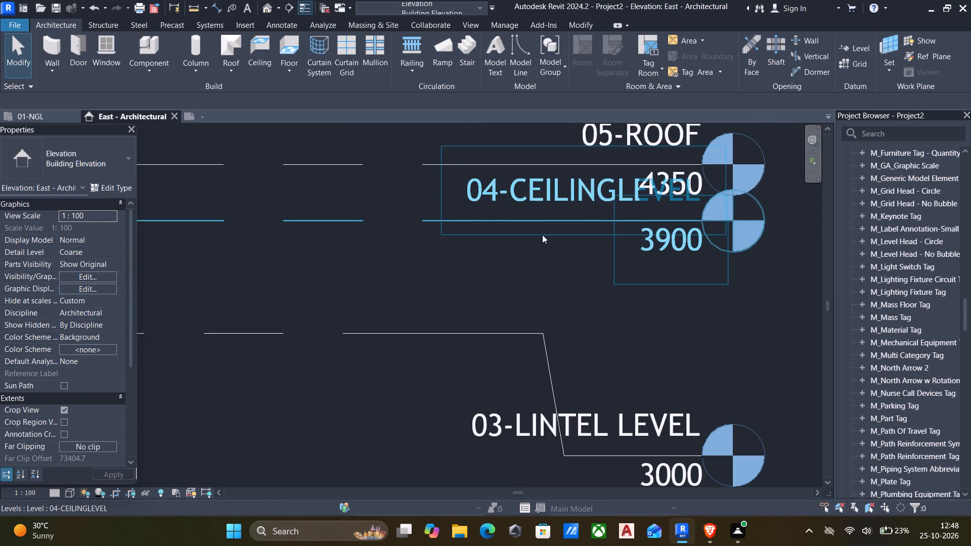
left_click(519, 219)
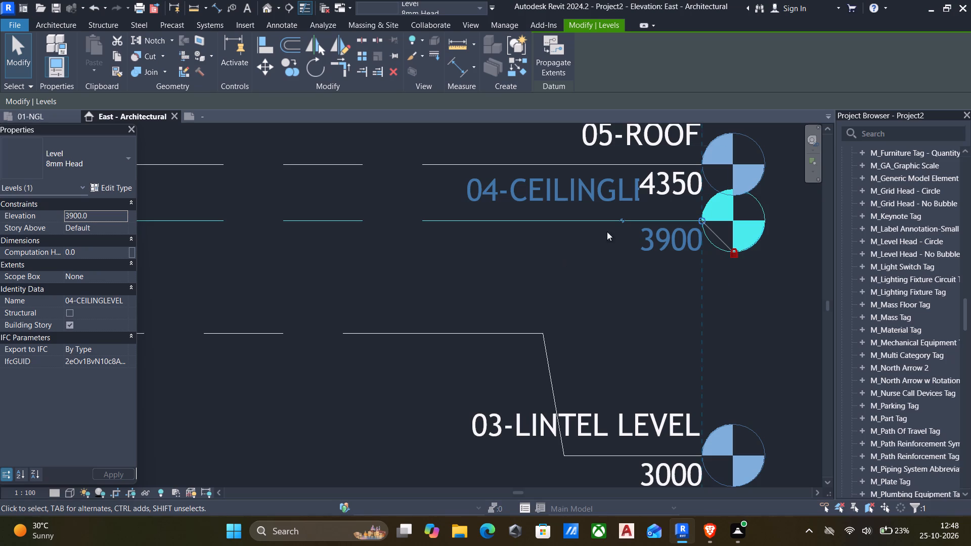
left_click(621, 218)
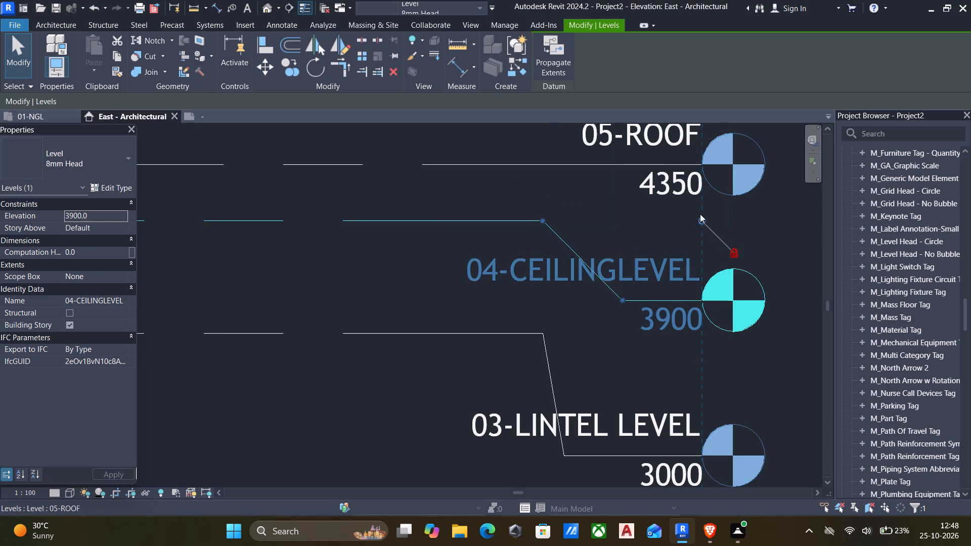
left_click(779, 359)
Collapse the Families branch and the Plumbing, Structural, Electrical and Mechanical view groups in the project tree.
scroll(654, 227, "down", 4)
middle_click(590, 240)
middle_click(590, 240)
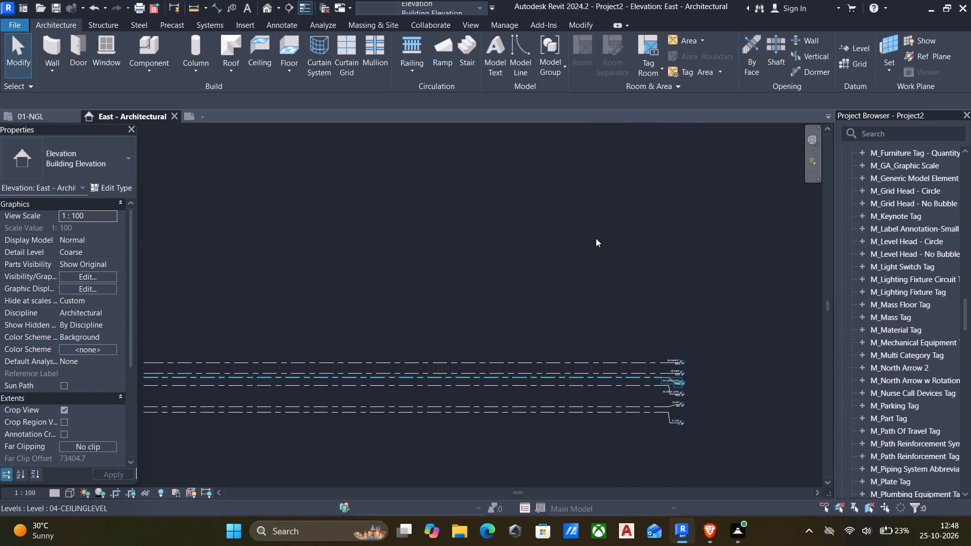
scroll(582, 338, "down", 1)
middle_click_drag(581, 340, 573, 290)
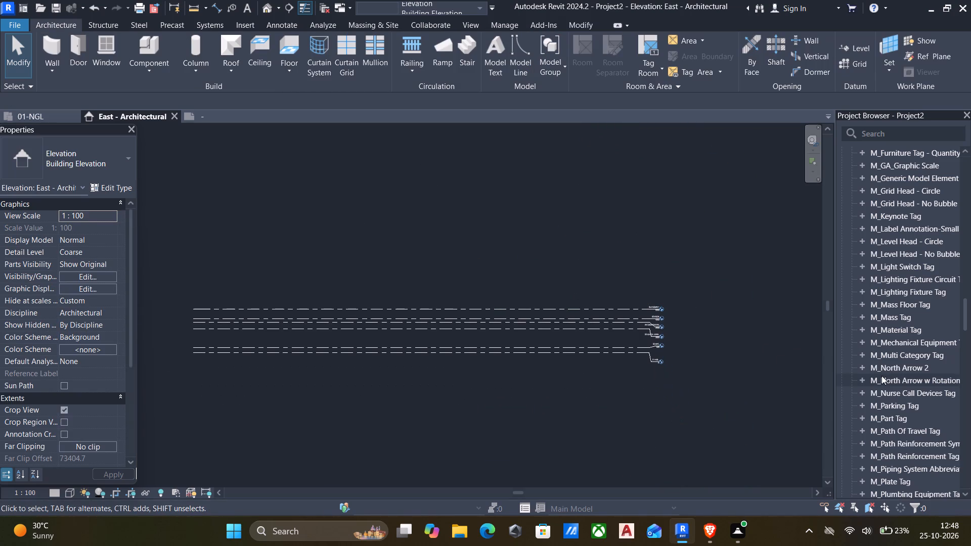
scroll(888, 332, "down", 1)
scroll(888, 327, "up", 19)
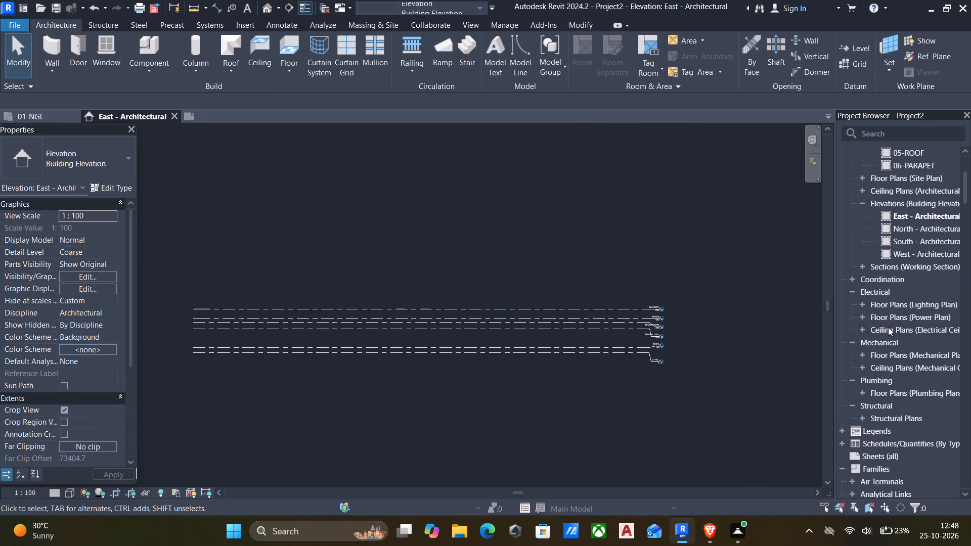
scroll(881, 337, "down", 4)
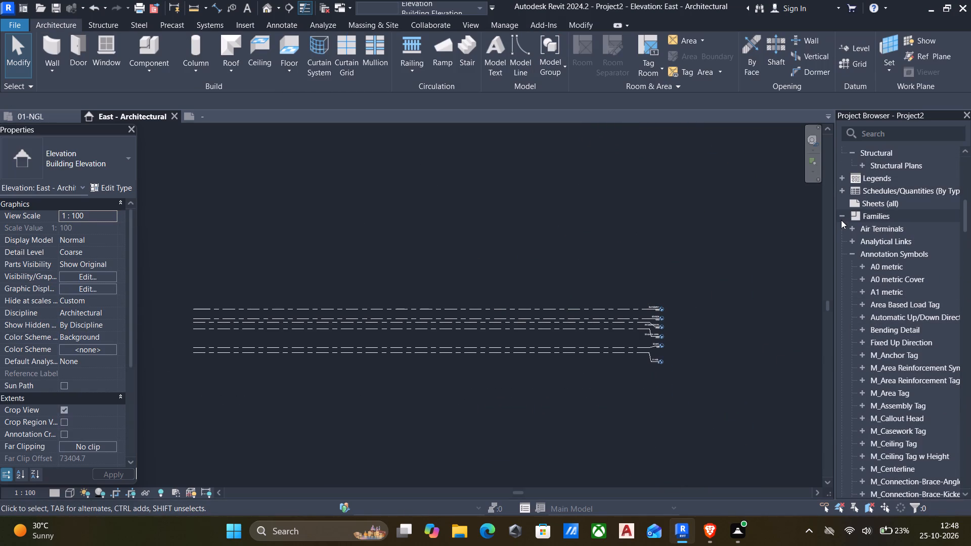
left_click(841, 218)
scroll(875, 276, "up", 7)
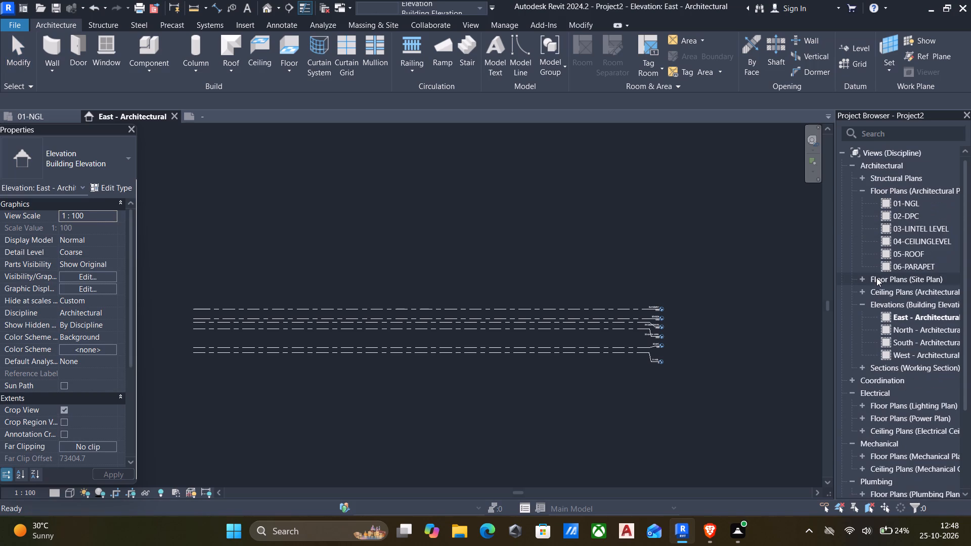
scroll(876, 278, "up", 1)
scroll(846, 390, "down", 2)
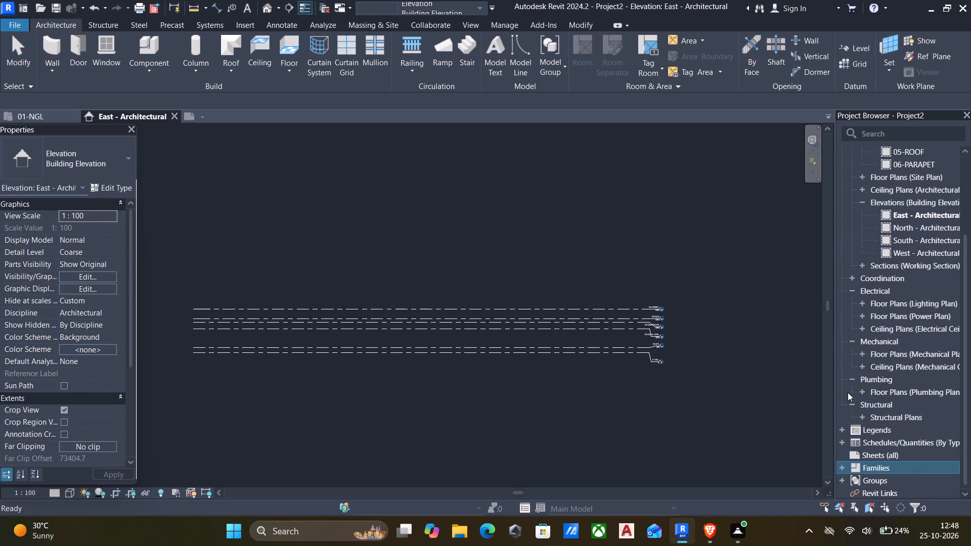
left_click(848, 376)
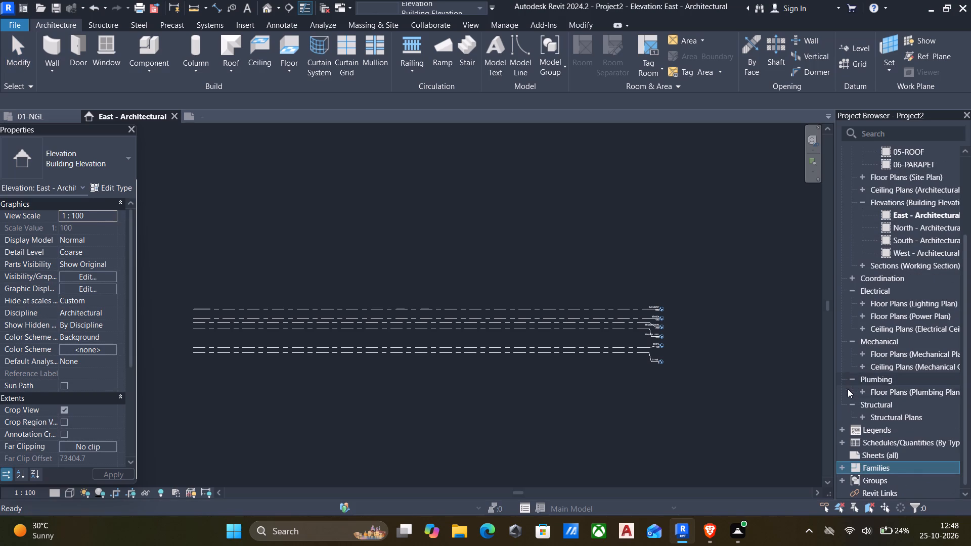
left_click(851, 380)
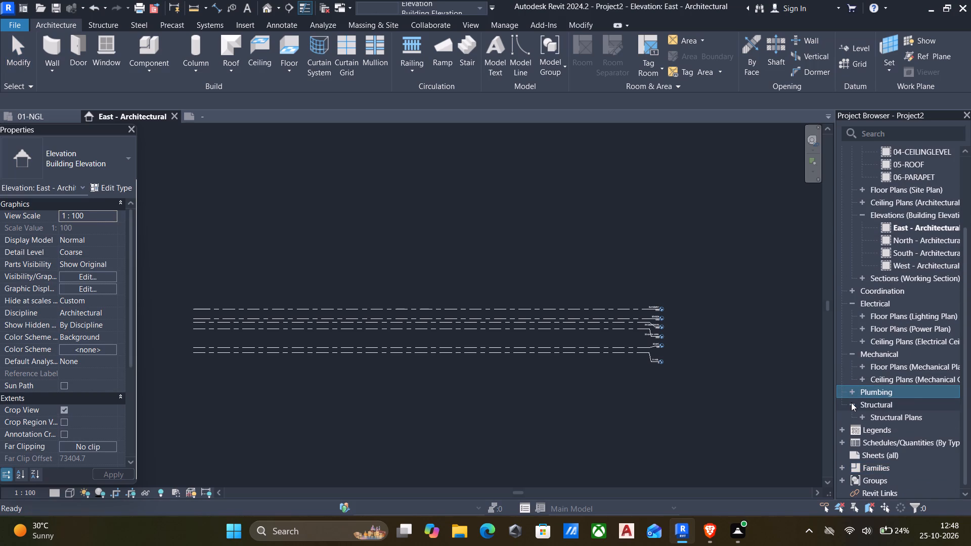
left_click(851, 402)
left_click(847, 367)
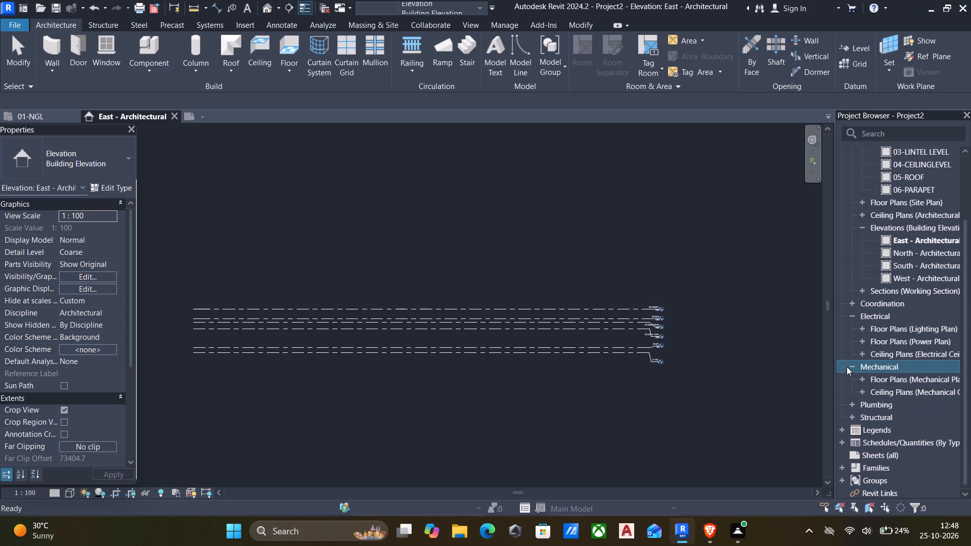
left_click(854, 314)
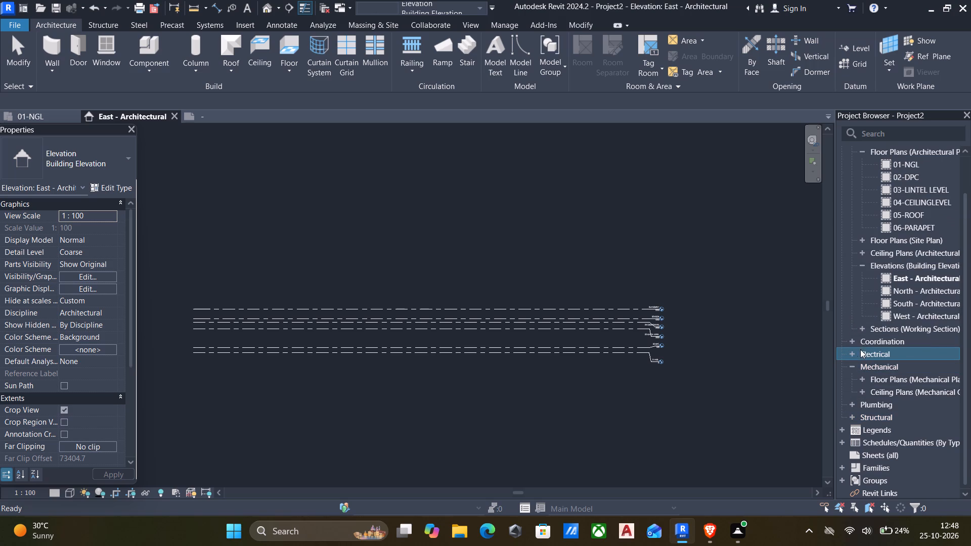
left_click(848, 365)
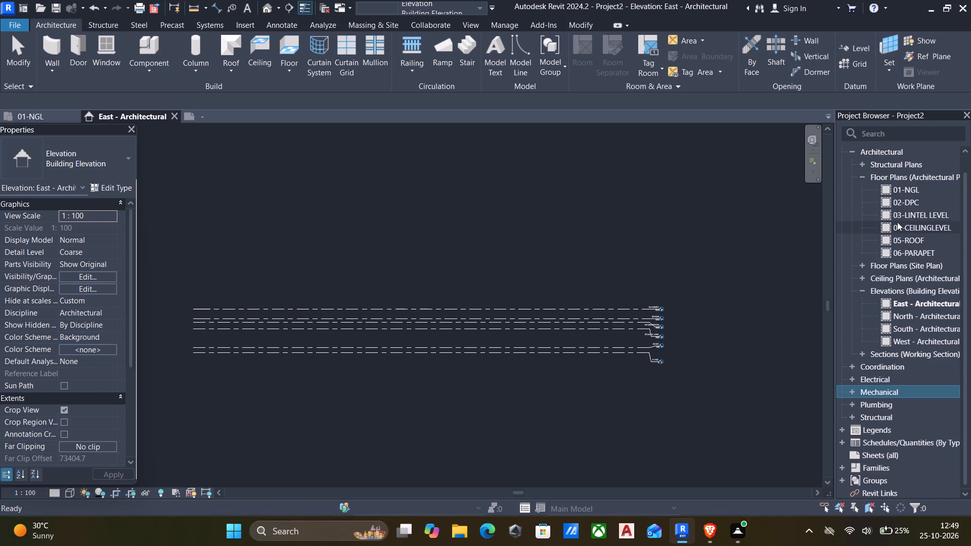
Open the 01-NGL architectural floor plan.
double_click(886, 191)
middle_click_drag(570, 293, 539, 284)
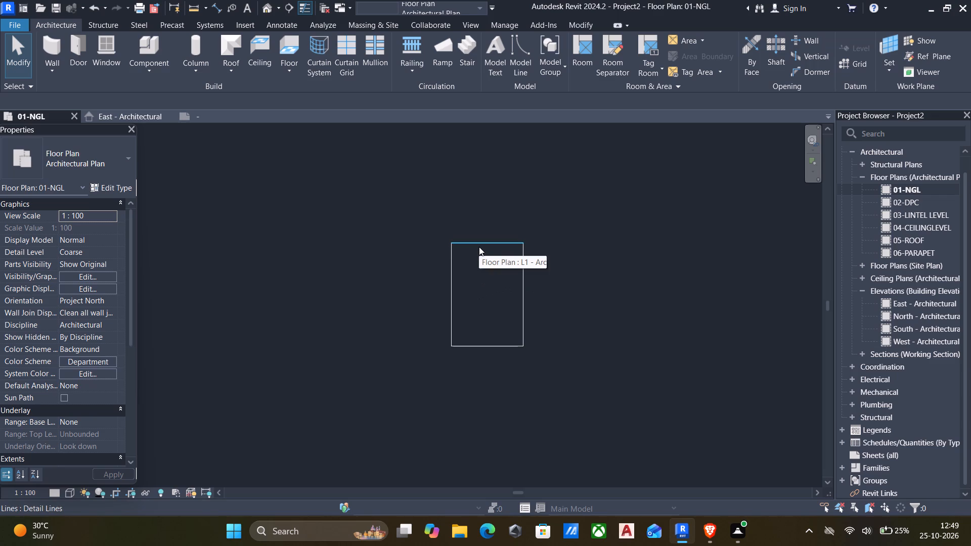
Start the Detail Line command in the 01-NGL floor plan.
left_click(275, 27)
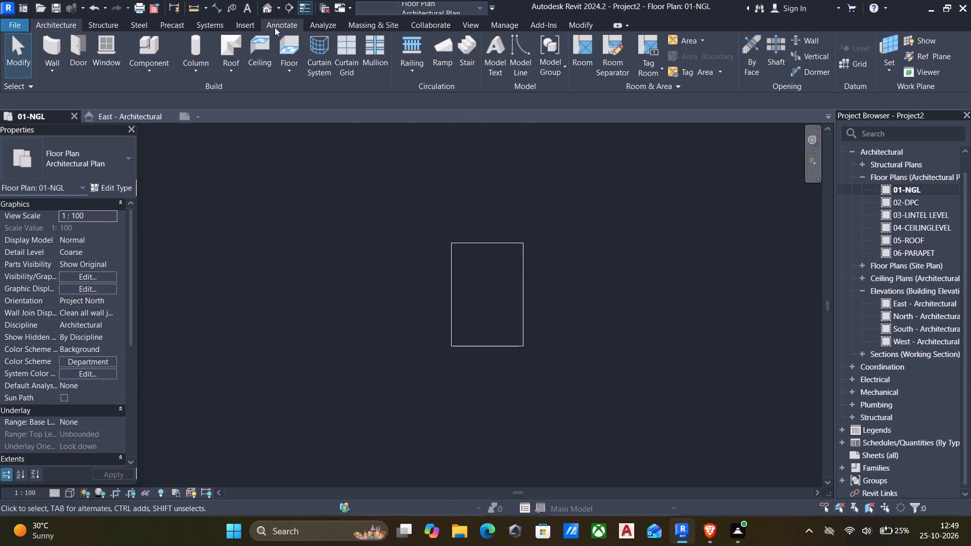
left_click(310, 44)
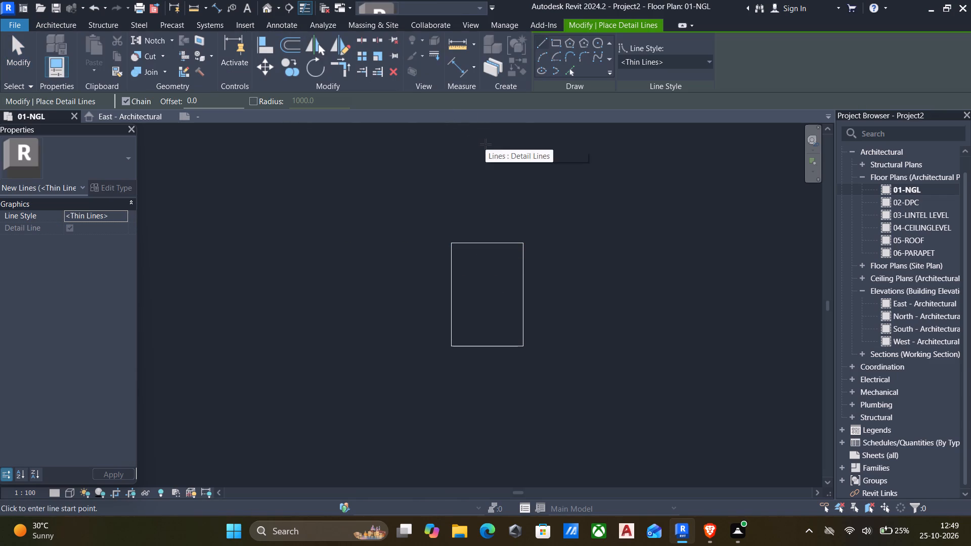
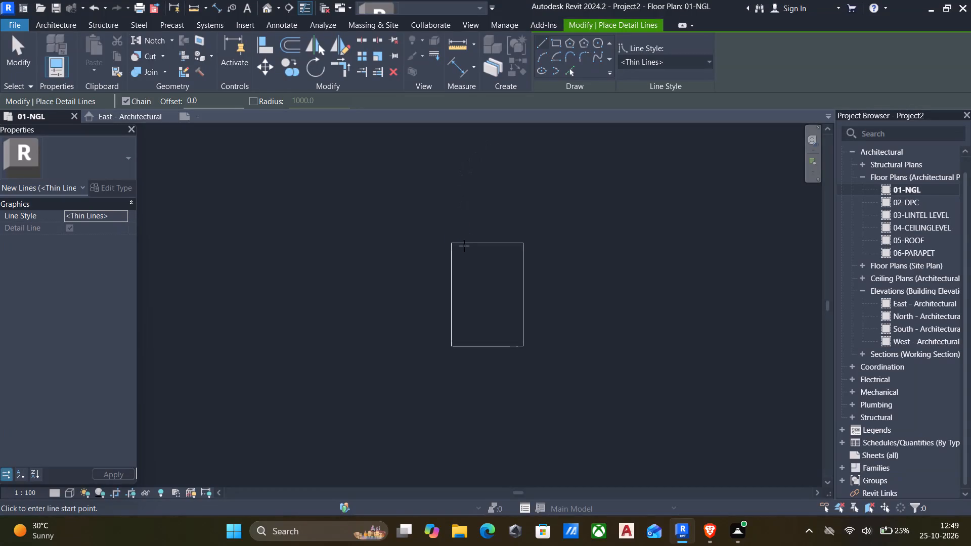
Draw a 5000-long horizontal detail line across the lower part of the existing rectangle's west side.
scroll(458, 265, "up", 4)
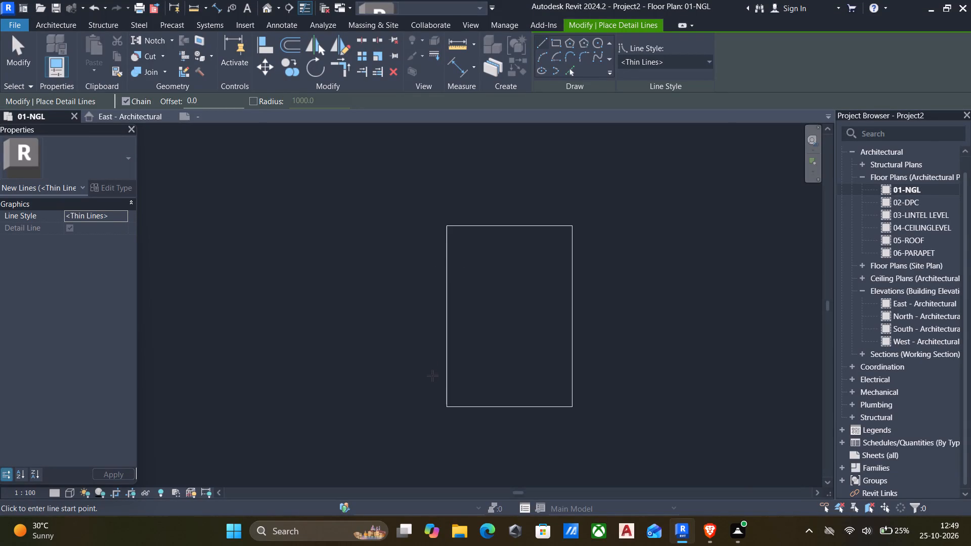
scroll(439, 390, "up", 2)
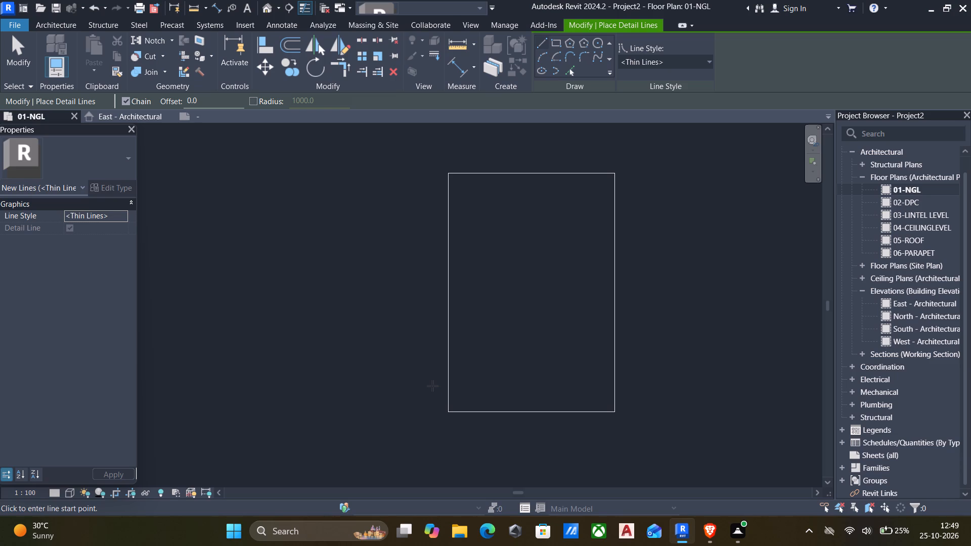
left_click(432, 386)
left_click(484, 385)
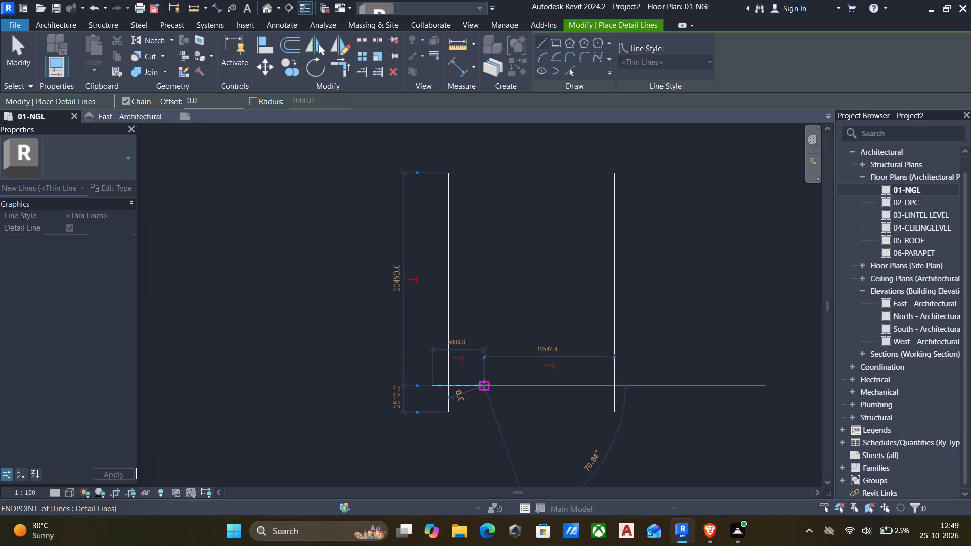
key("Escape")
key("Escape")
Delete all four detail lines of the large 16000 by 23000 rectangle, keeping the short horizontal line.
left_click(450, 343)
key("Tab")
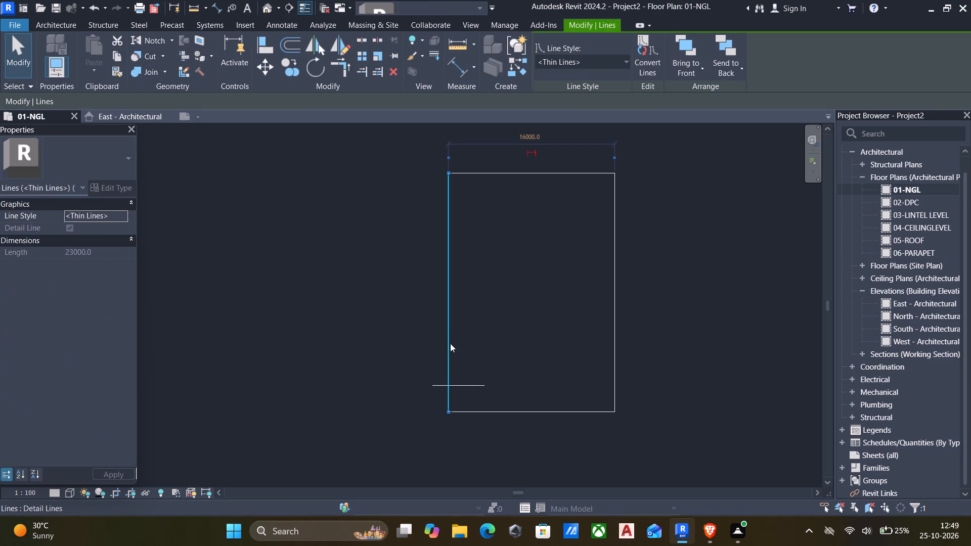
key("Delete")
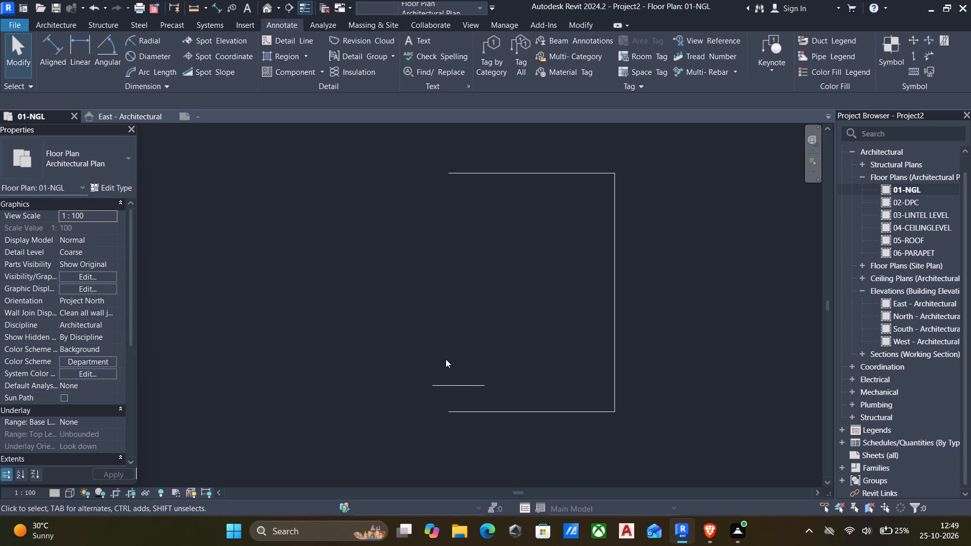
left_click(451, 175)
key("Delete")
left_click(616, 323)
key("Delete")
left_click(568, 411)
key("Delete")
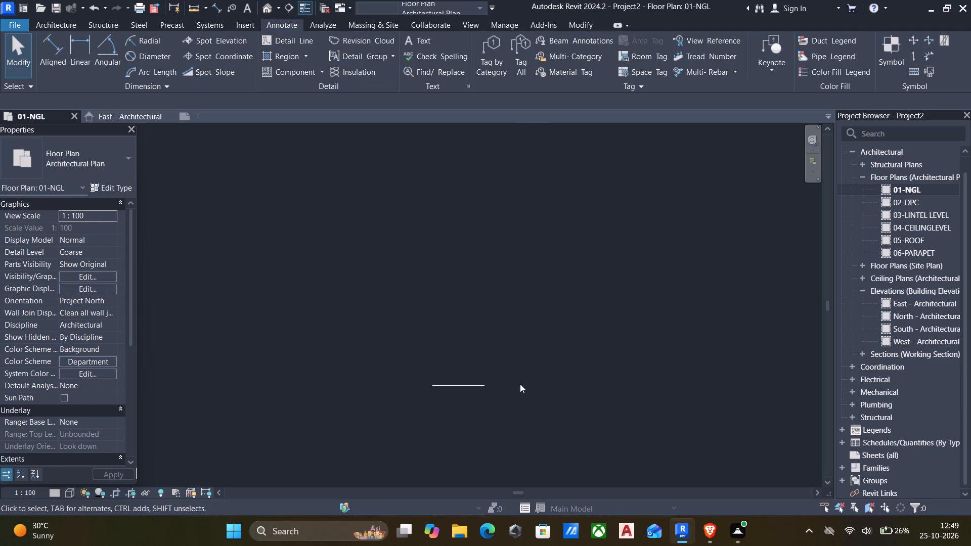
Draw three more detail lines from the short horizontal line to complete a 5000 by 5000 square room.
left_click(299, 37)
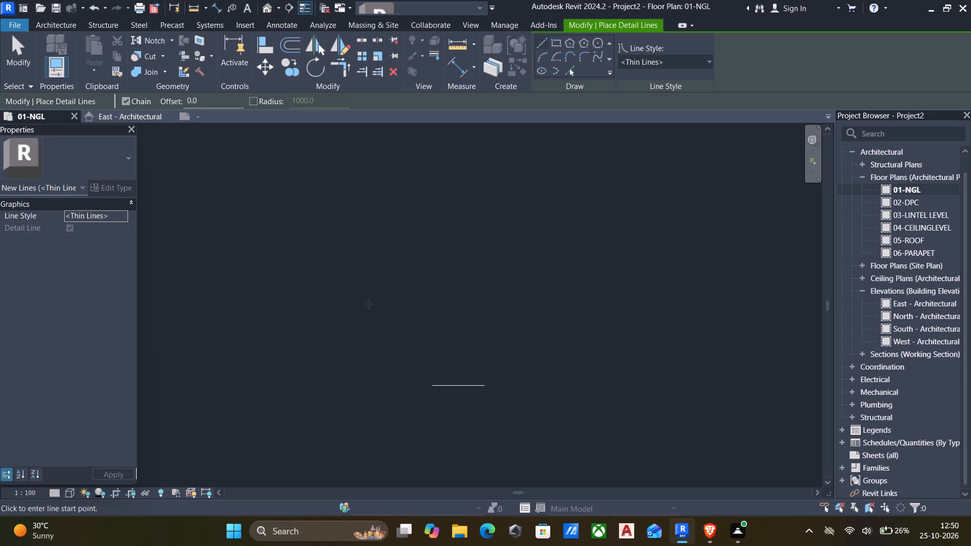
left_click(429, 386)
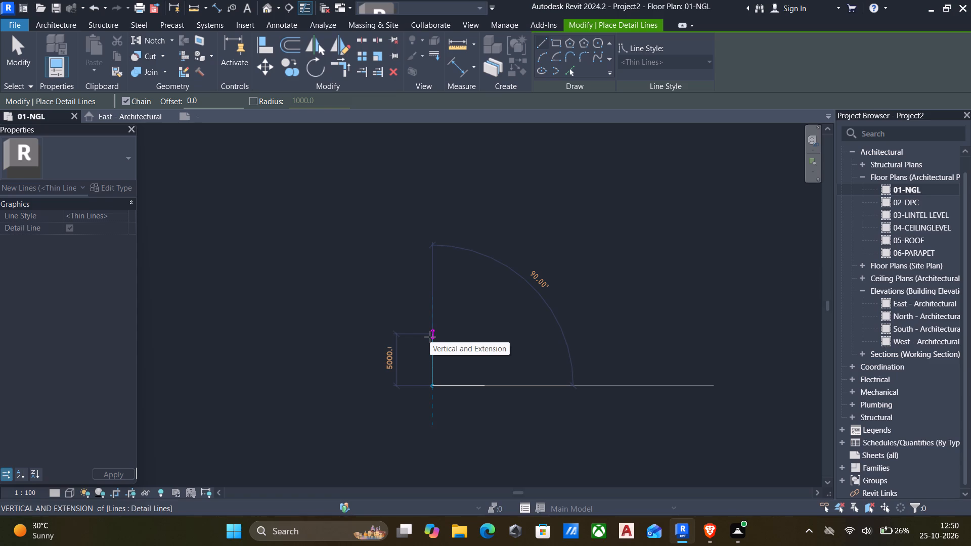
left_click(430, 337)
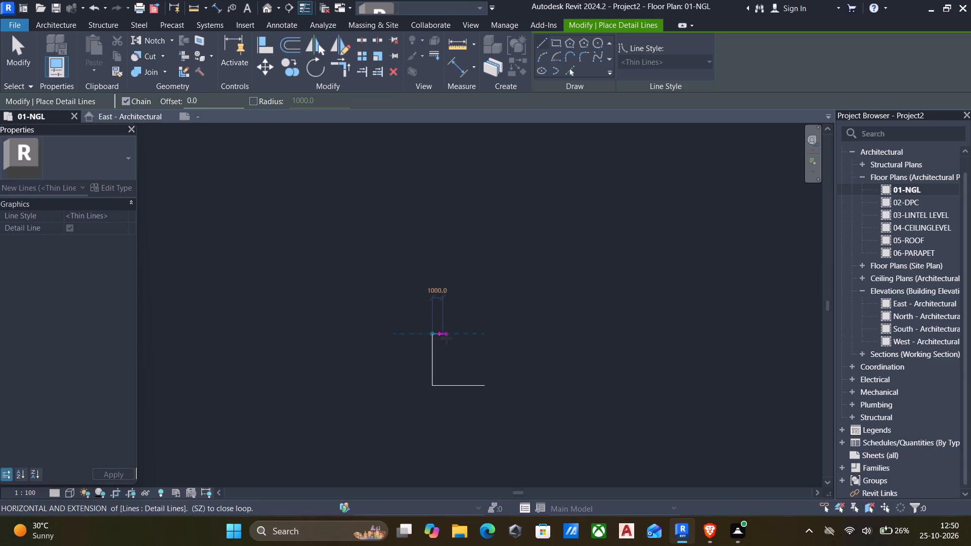
left_click(483, 334)
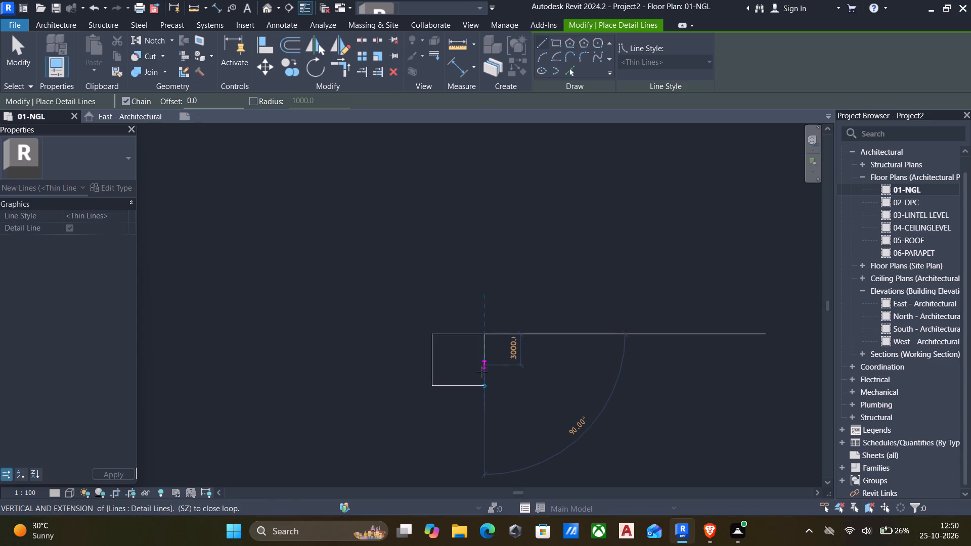
left_click(483, 381)
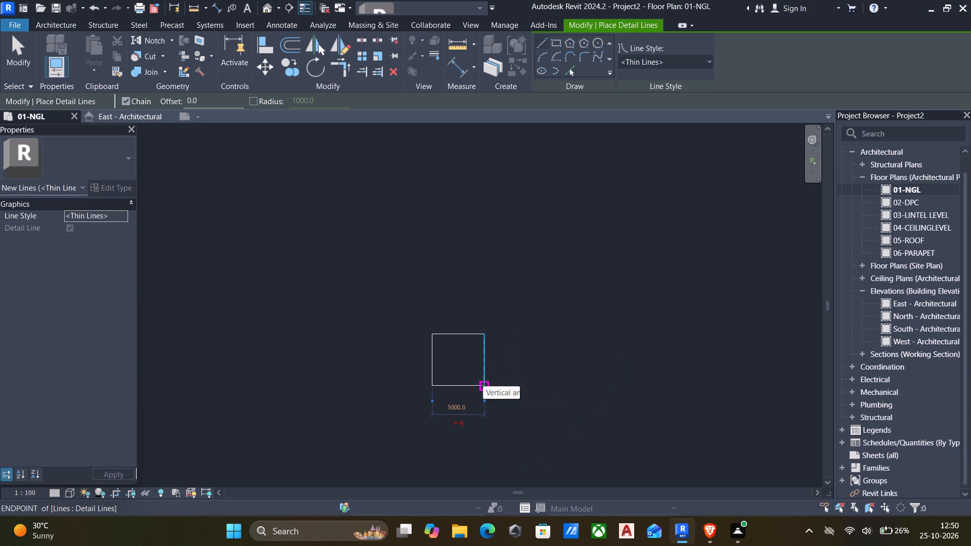
key("Escape")
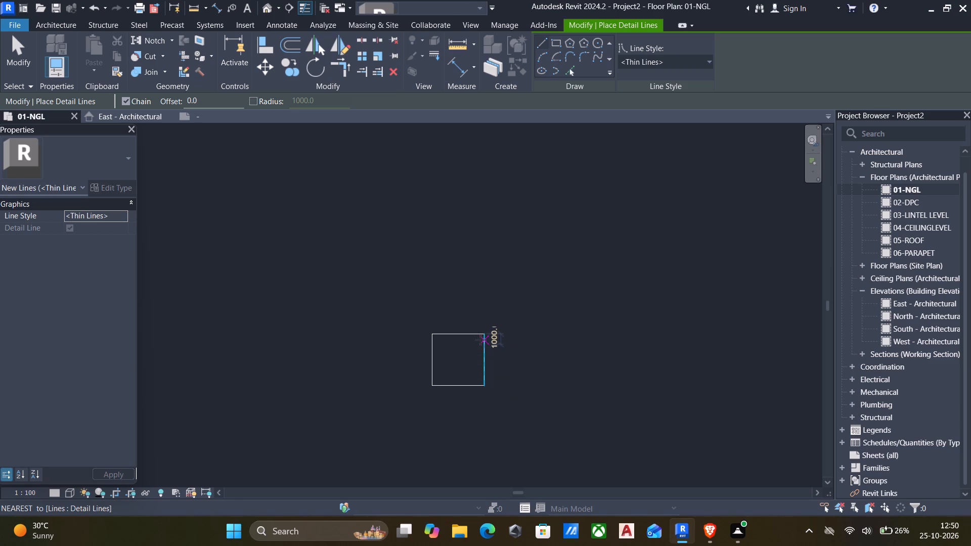
Outline a 2000-wide space against the square's east side, flush with its top edge and slightly shorter than the square.
left_click(482, 334)
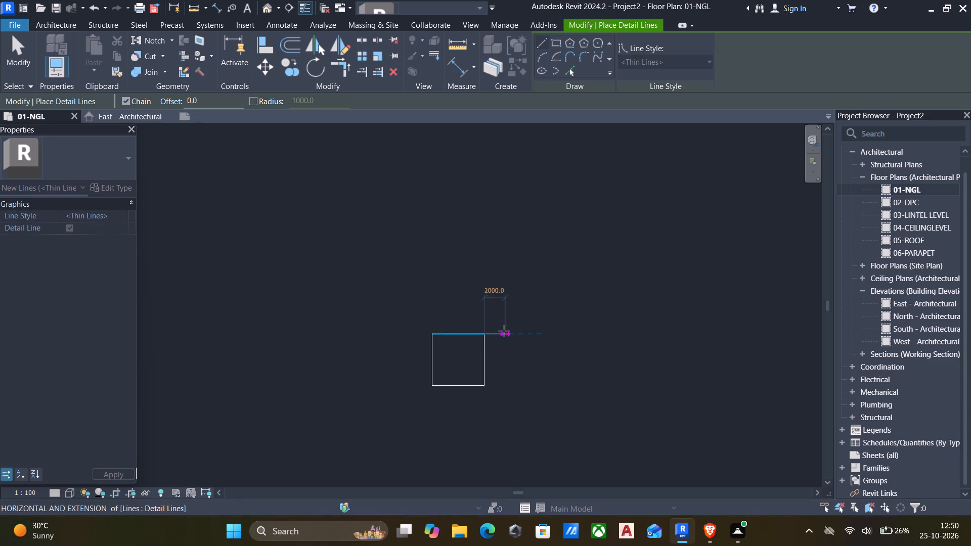
left_click(510, 330)
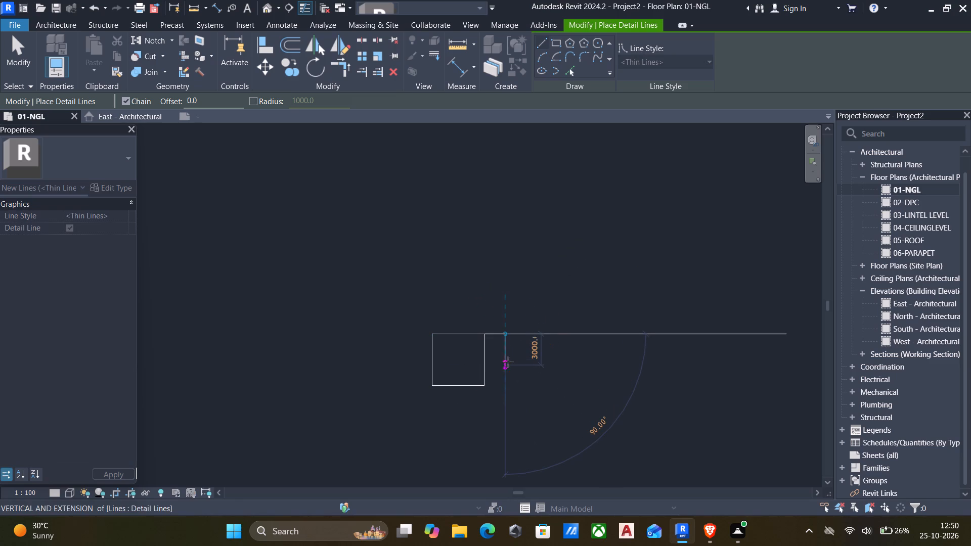
left_click(502, 374)
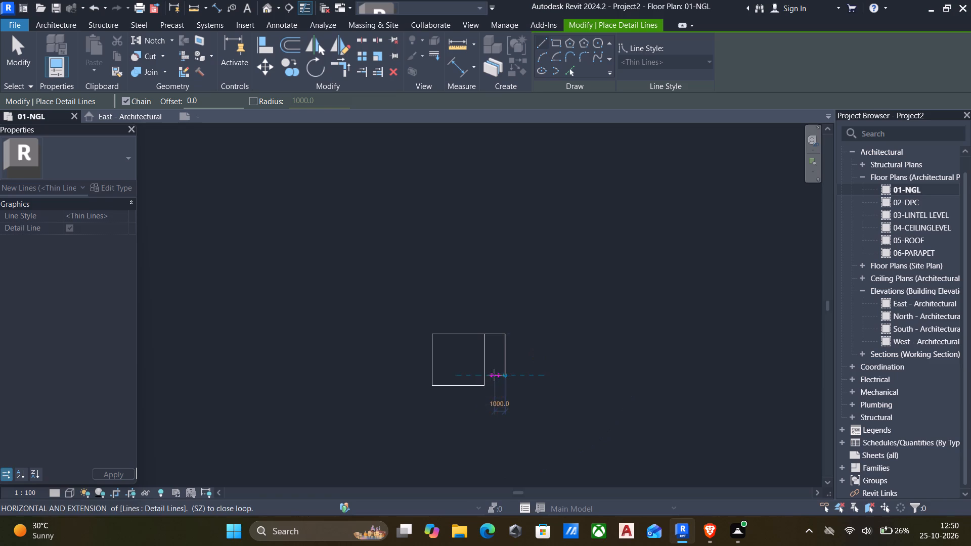
left_click(484, 375)
key("Escape")
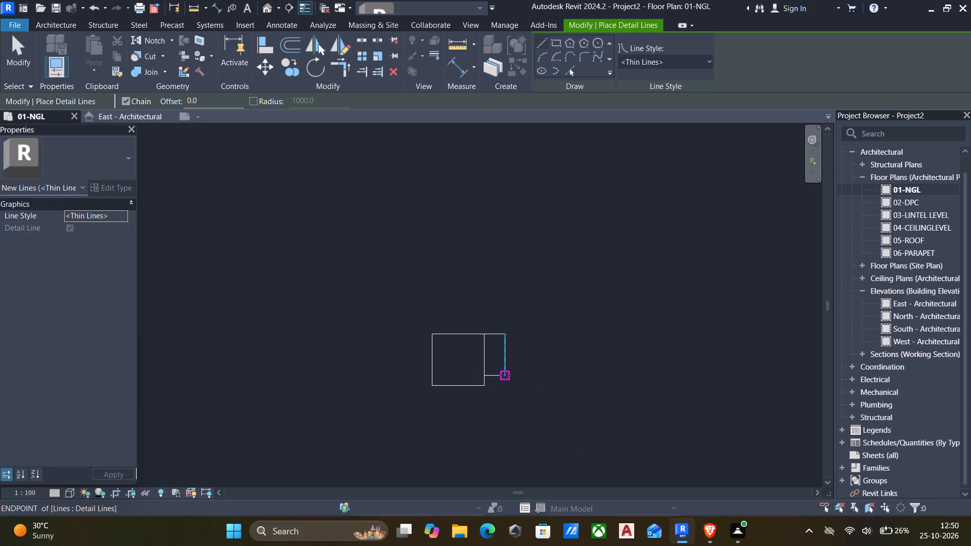
Outline a 3000 by 5000 room on the east side of the 2000-wide space, aligned with the square's top and bottom edges.
left_click(505, 375)
left_click(505, 389)
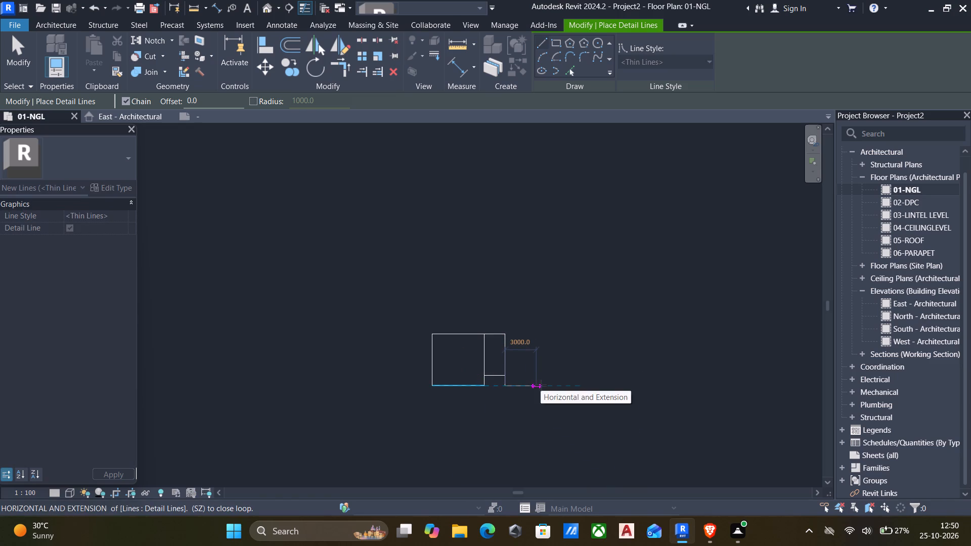
left_click(541, 385)
left_click(539, 334)
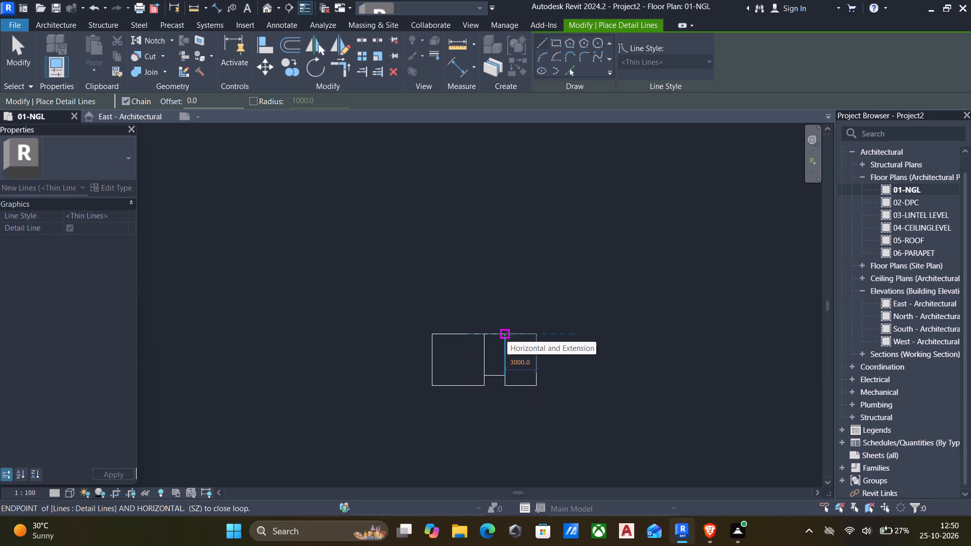
left_click(507, 336)
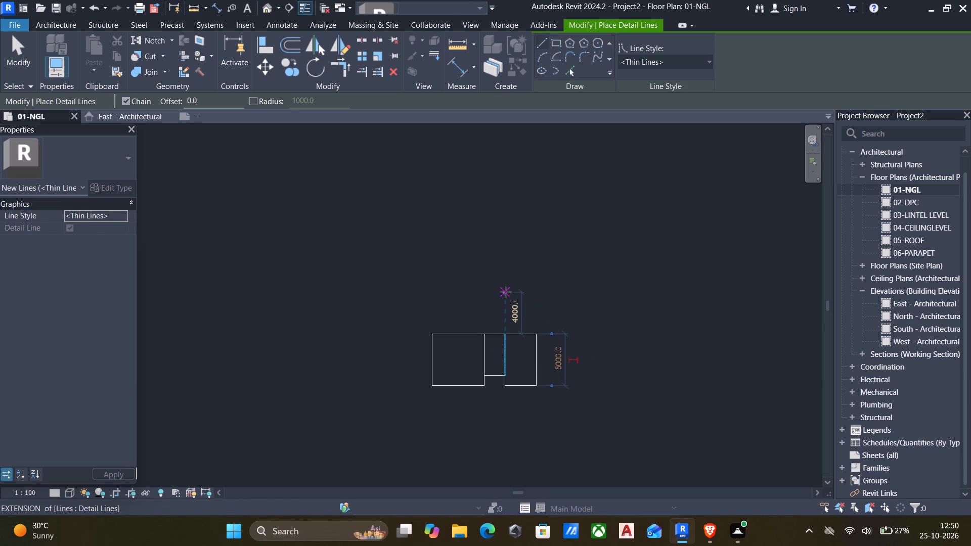
Outline a 3000-wide room directly above the 3000 by 5000 room, closing it on that room's top edge.
left_click(508, 332)
left_click(507, 302)
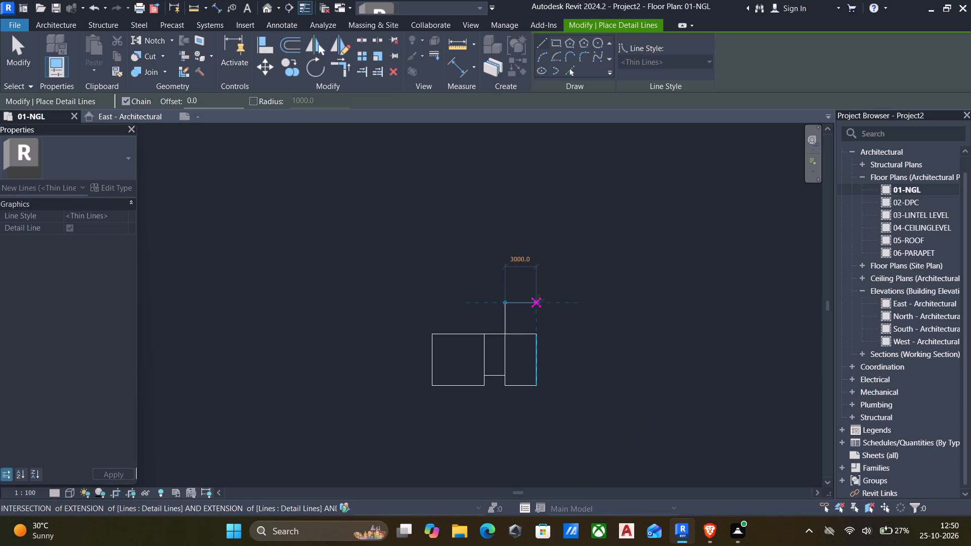
left_click_drag(538, 300, 532, 328)
left_click(537, 331)
key("Escape")
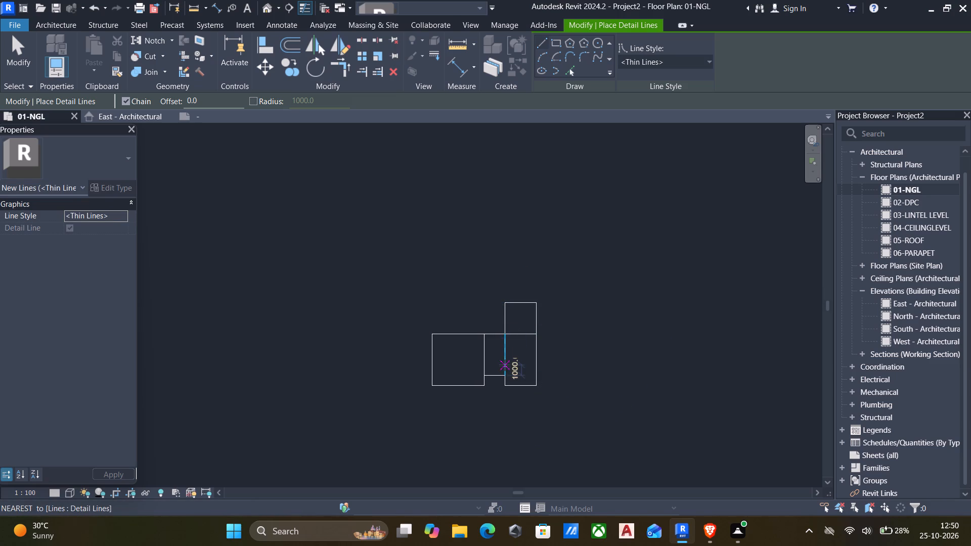
Draw a 3000-long horizontal partition line across the upper part of the 3000 by 5000 room.
scroll(505, 365, "up", 4)
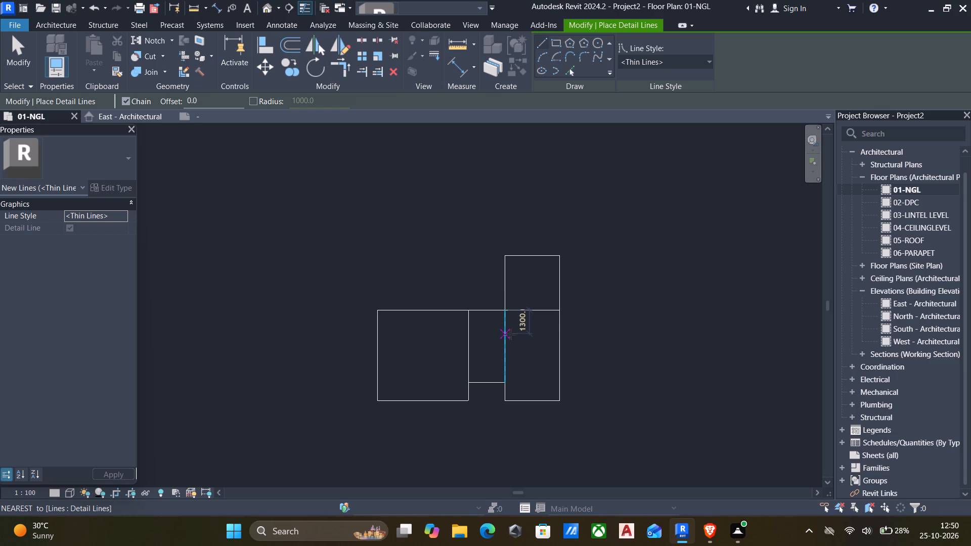
scroll(510, 344, "up", 3)
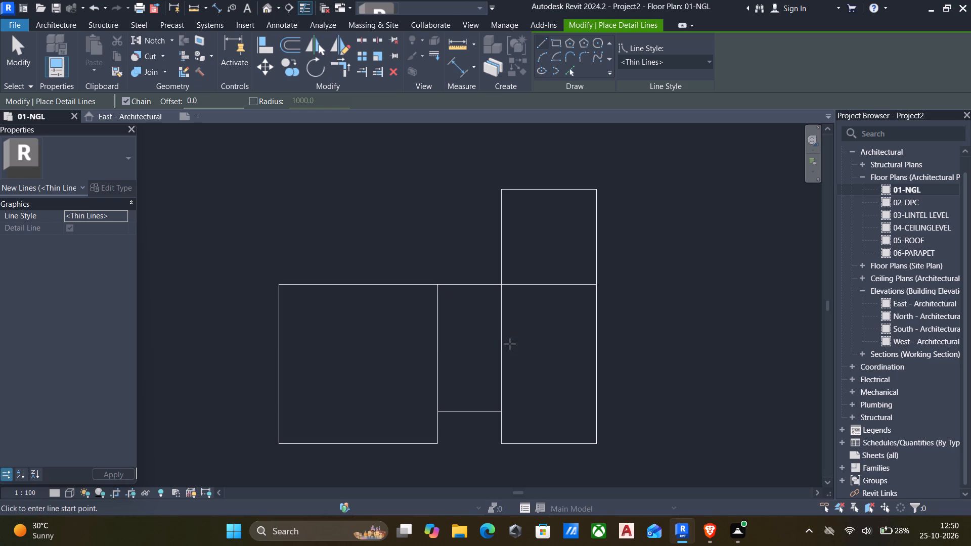
scroll(510, 344, "up", 1)
left_click(504, 336)
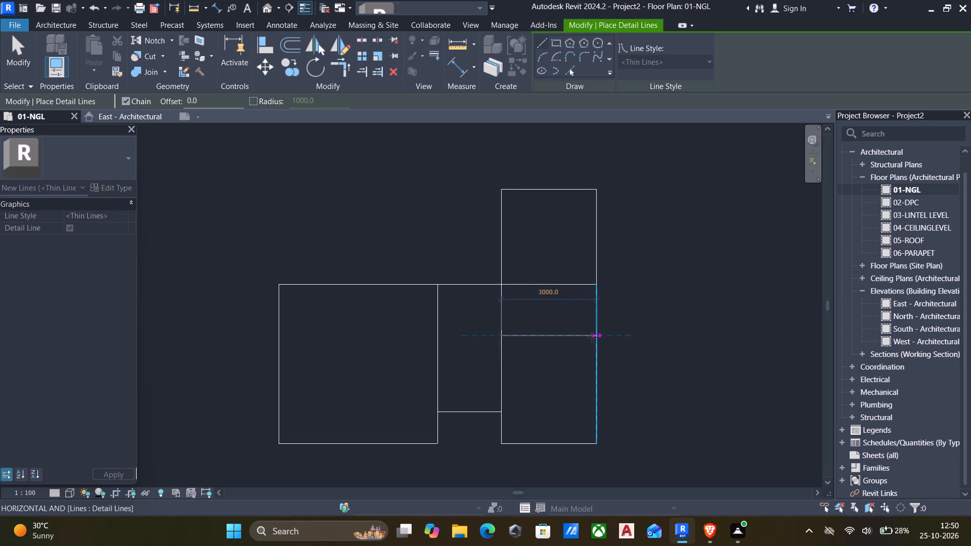
left_click(595, 337)
key("Escape")
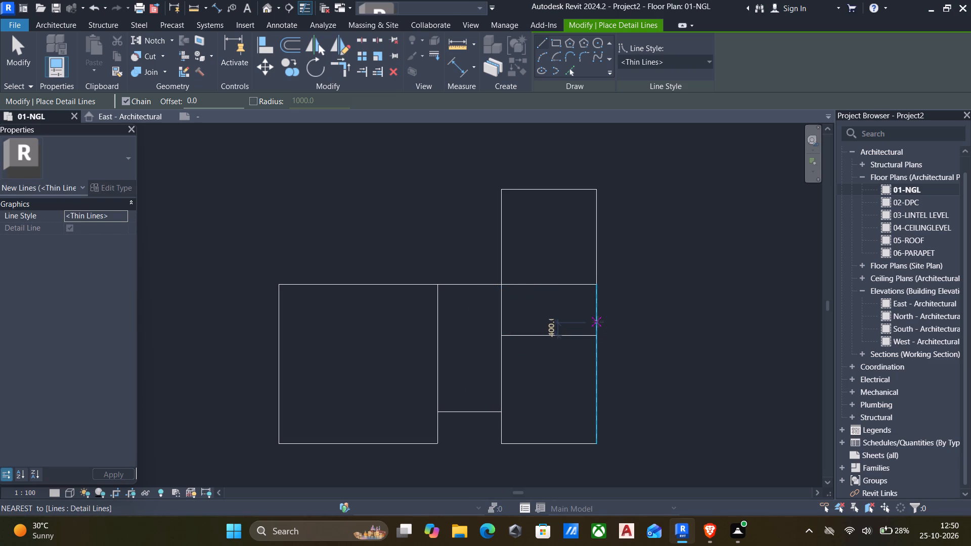
Subdivide the area above the partition with a vertical line up to the room's top edge and a horizontal line to its east wall.
left_click(532, 332)
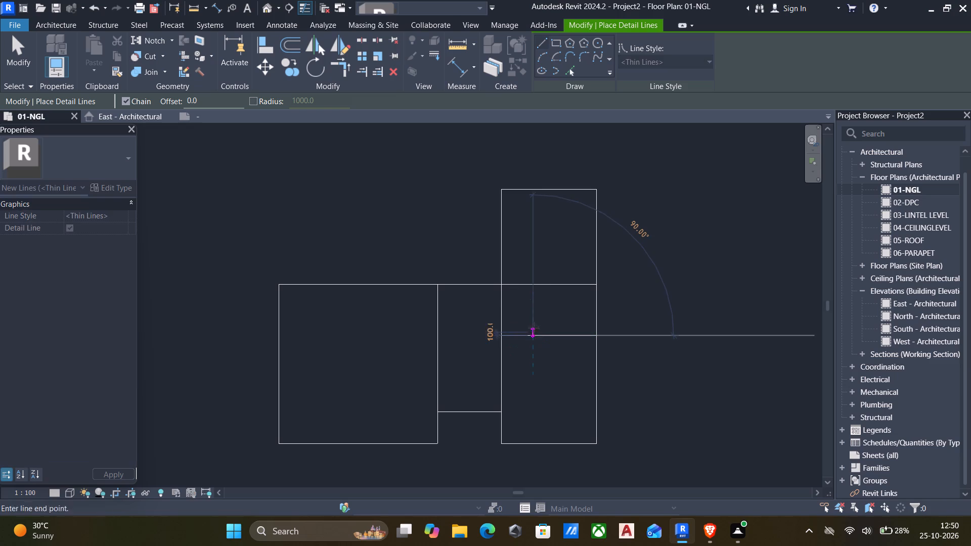
left_click(537, 288)
key("Escape")
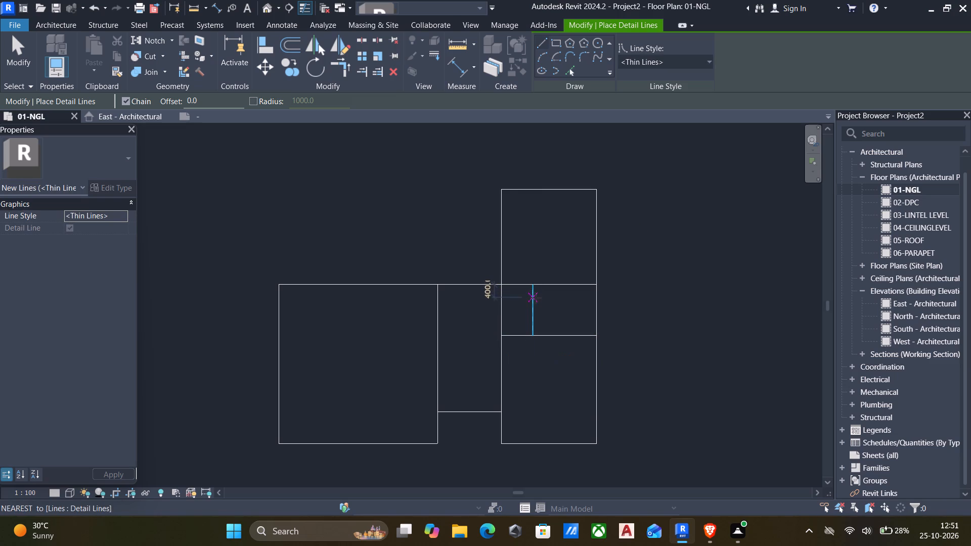
left_click(533, 303)
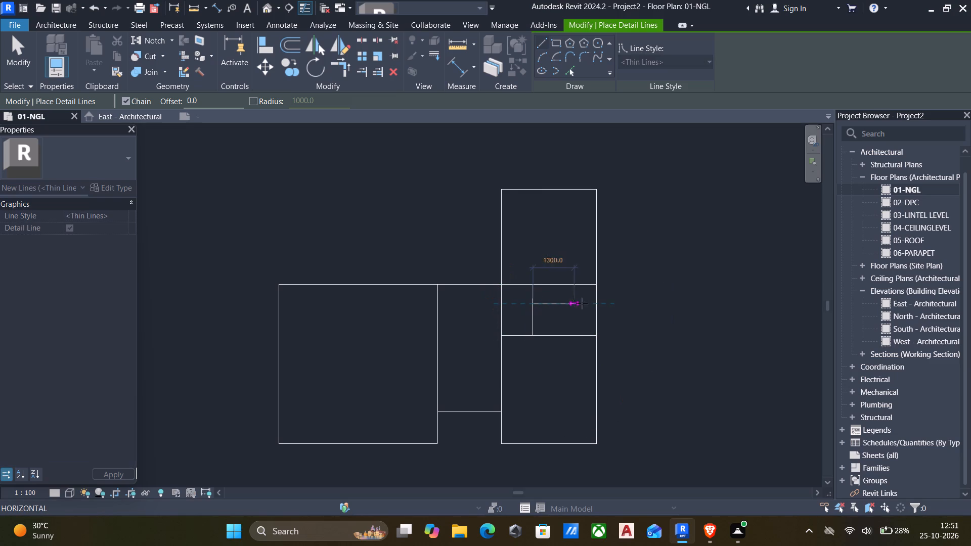
left_click(594, 303)
key("Escape")
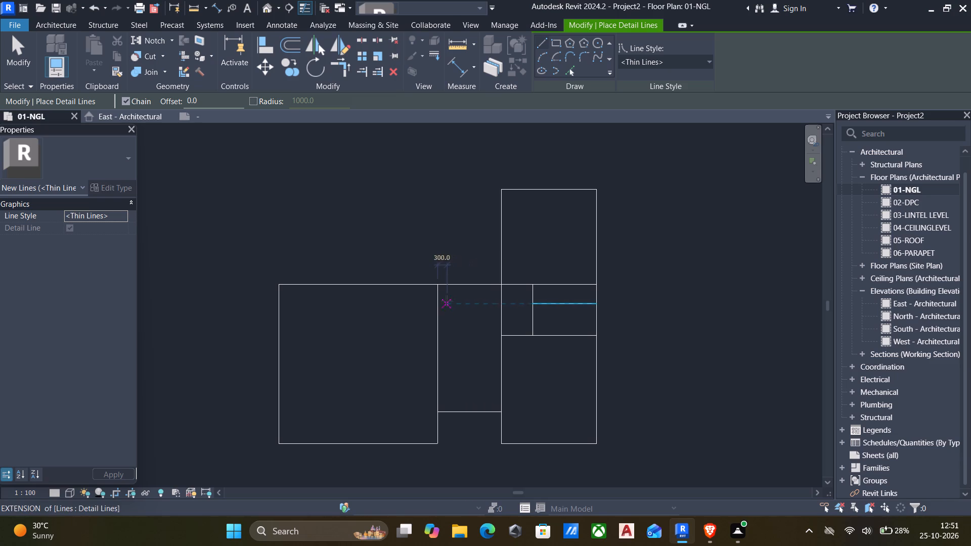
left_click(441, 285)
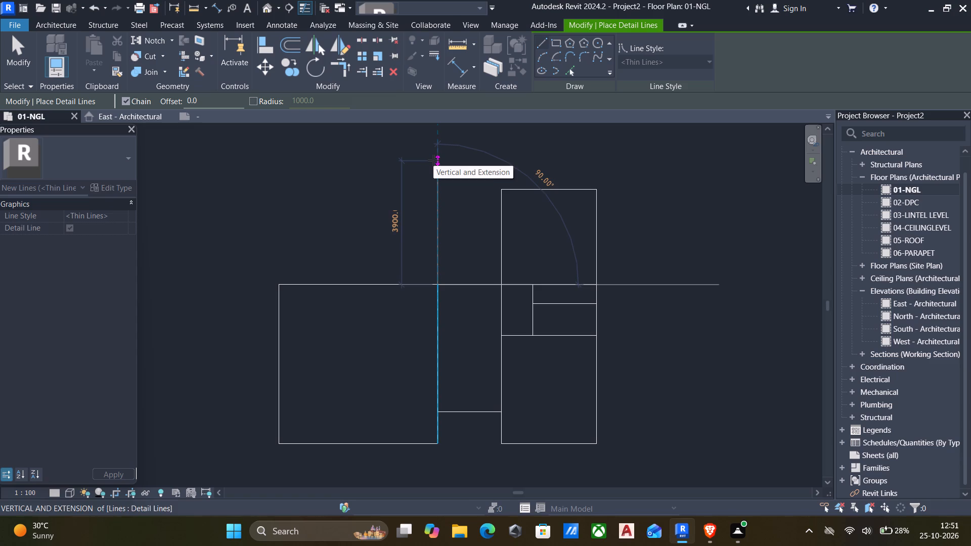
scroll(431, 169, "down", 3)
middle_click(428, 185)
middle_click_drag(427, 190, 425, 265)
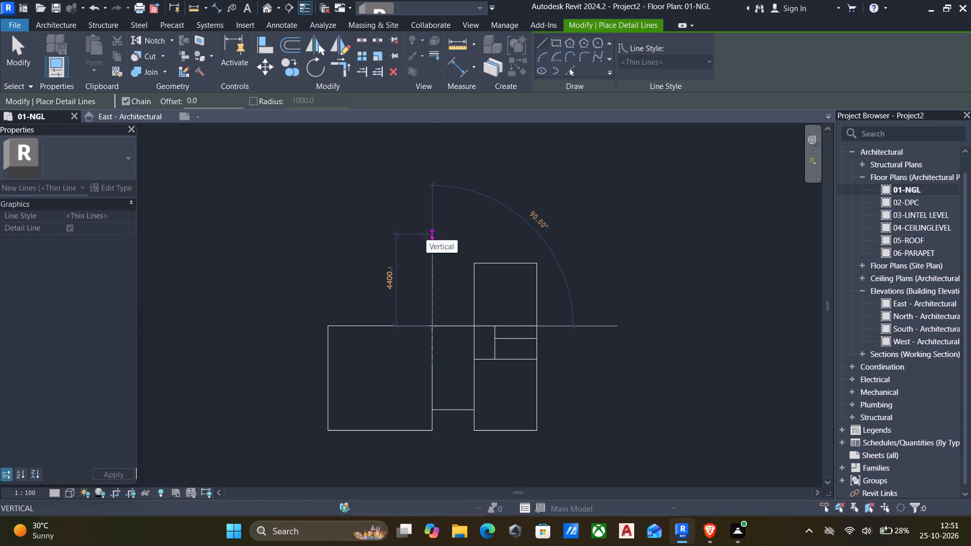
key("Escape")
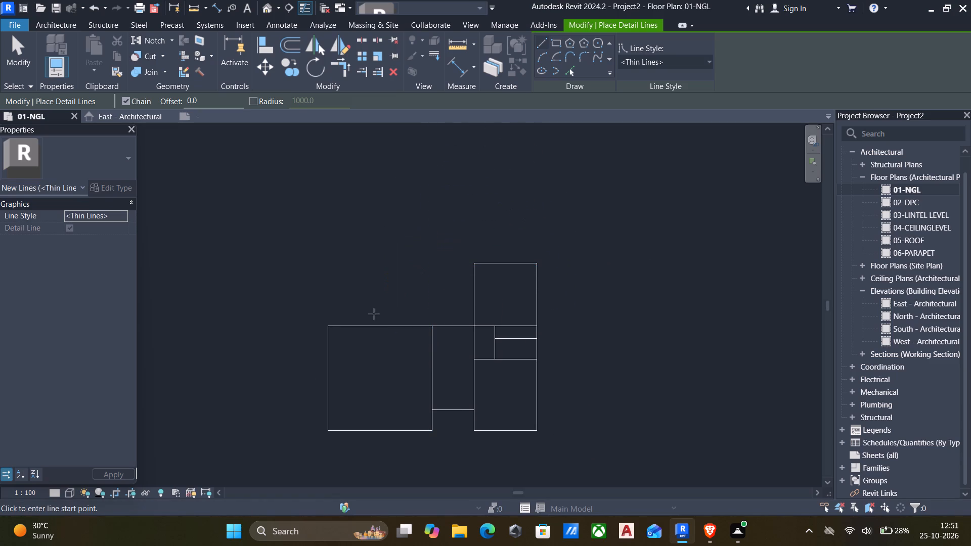
Outline a 5000 by about 2600 room directly above the large square, closing it on the square's top edge.
left_click(330, 325)
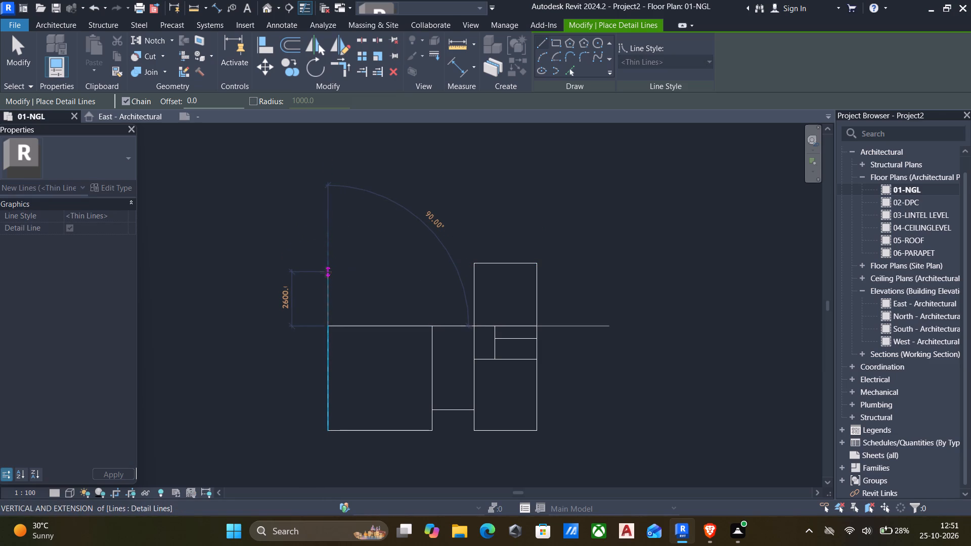
left_click(326, 272)
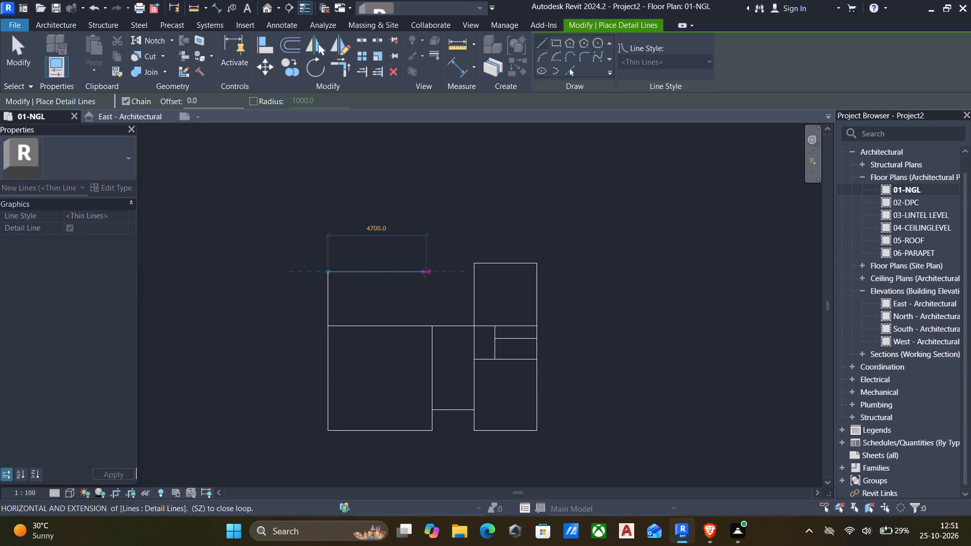
left_click(431, 272)
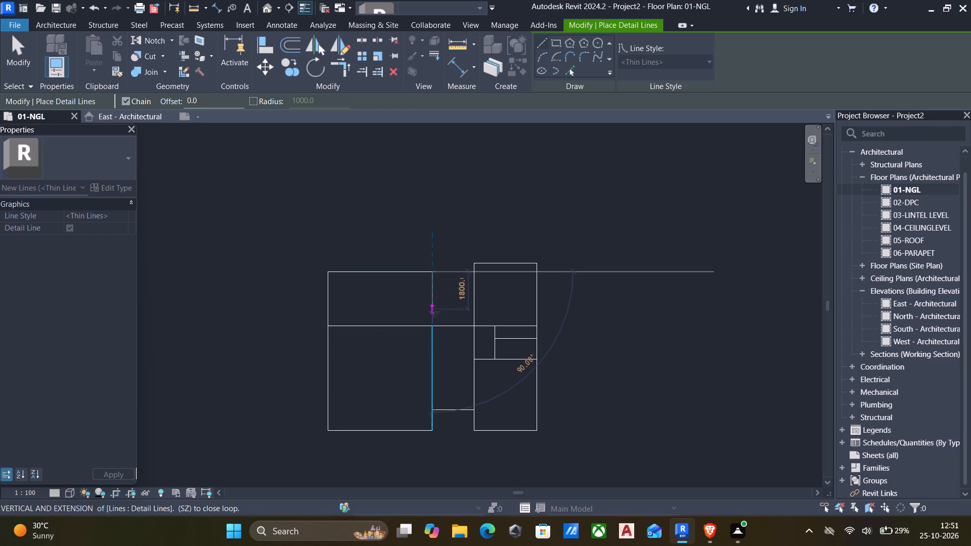
left_click(434, 324)
key("Escape")
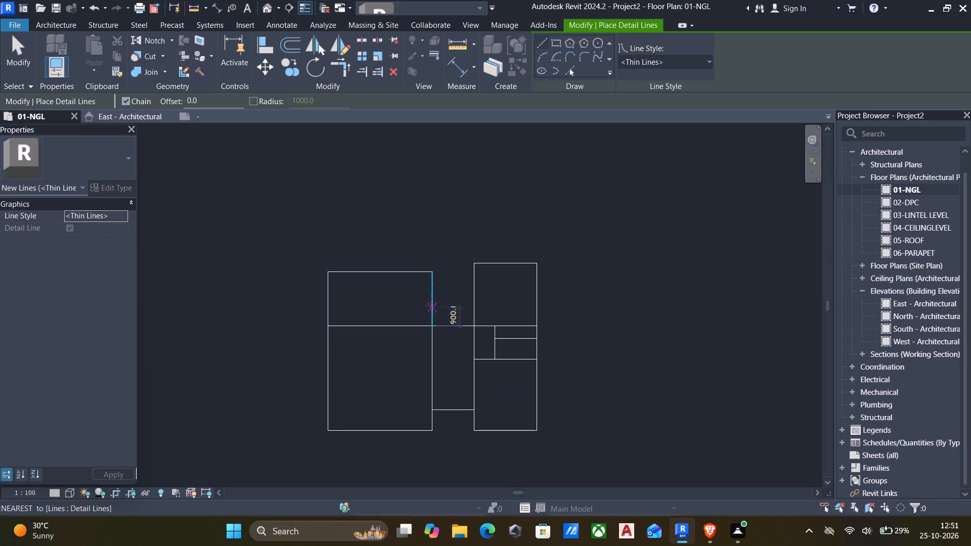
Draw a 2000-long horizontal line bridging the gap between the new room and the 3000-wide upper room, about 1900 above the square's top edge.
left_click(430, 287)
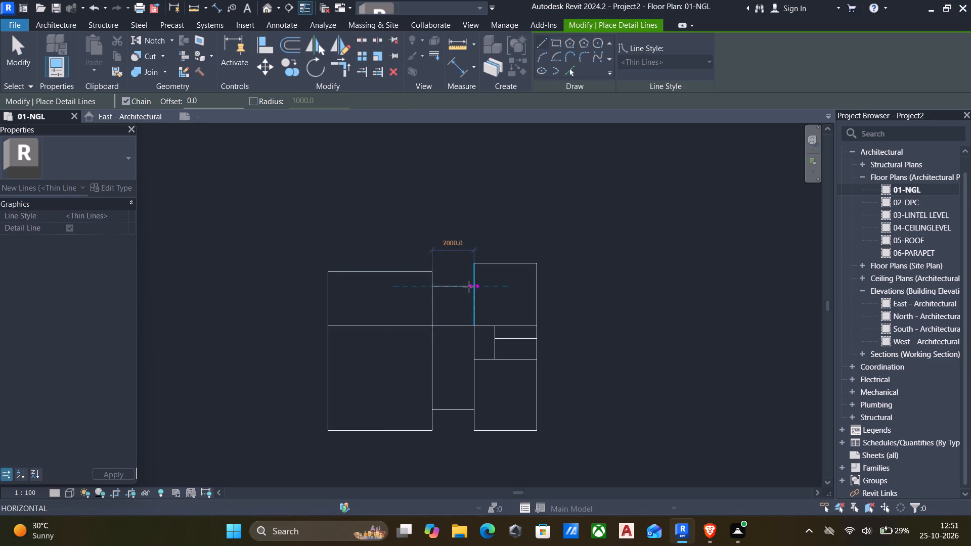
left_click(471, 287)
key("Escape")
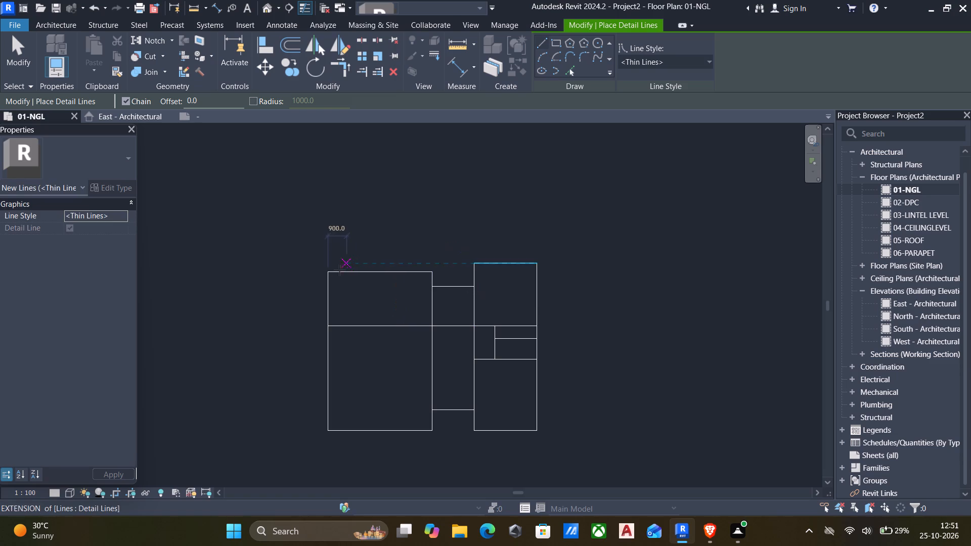
Outline another 5000-wide room on top of the 5000 by 2600 room, closing it on that room's top-east corner.
left_click(329, 274)
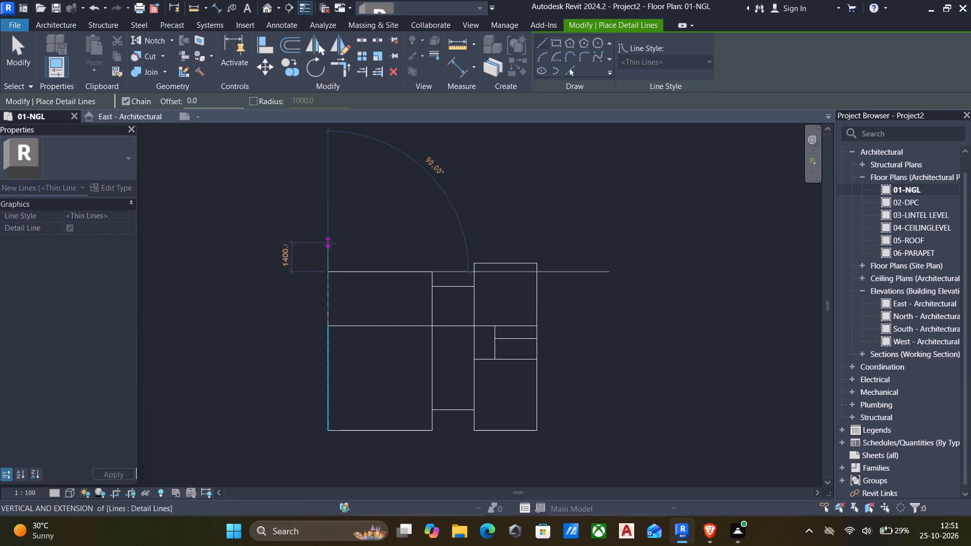
left_click(326, 213)
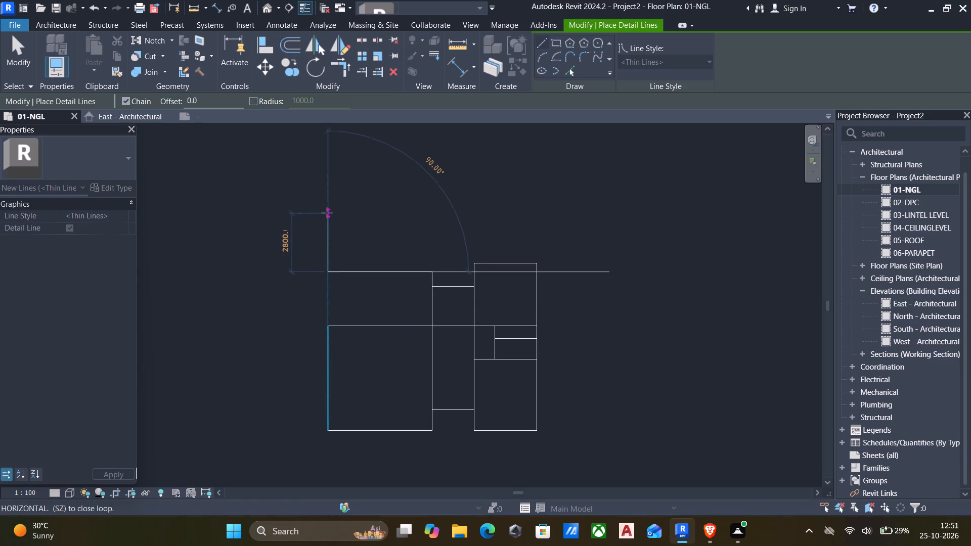
left_click(434, 215)
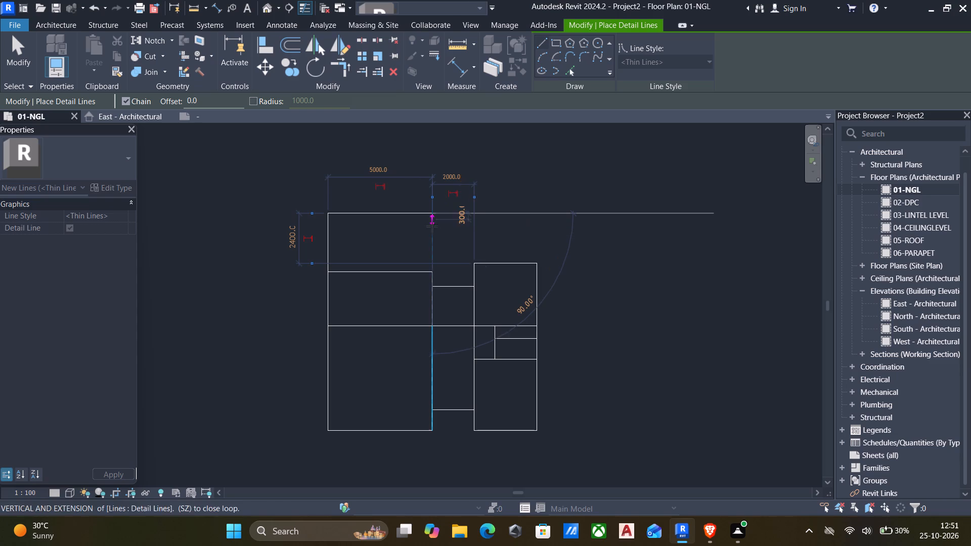
left_click(431, 273)
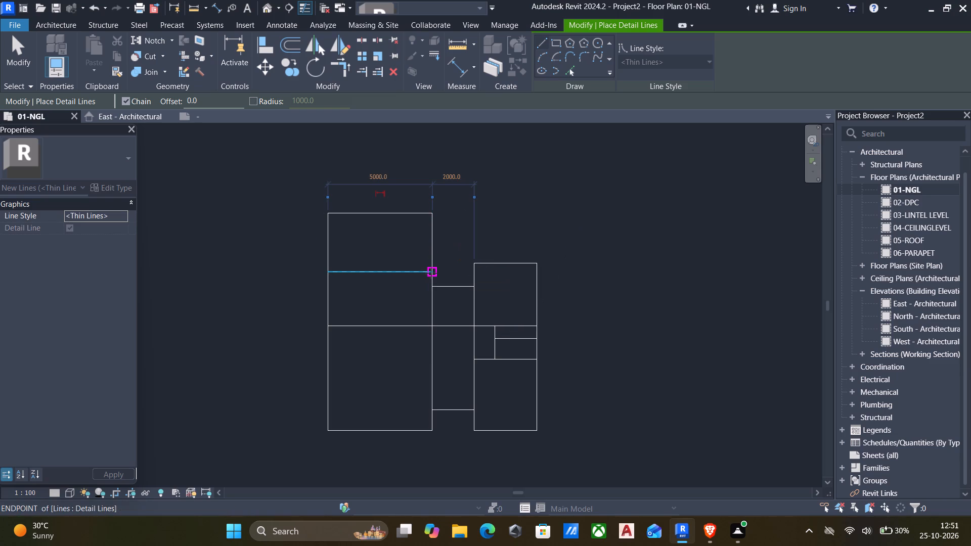
key("Escape")
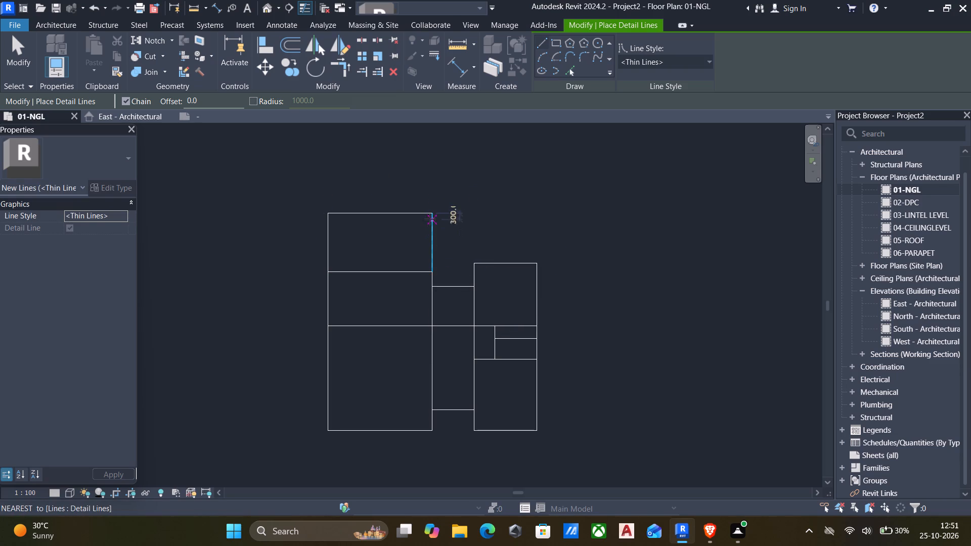
Outline a 4100-wide room east of the uppermost room, with its top edge about 700 higher, closing down onto the 3000-wide room's top edge.
left_click(430, 216)
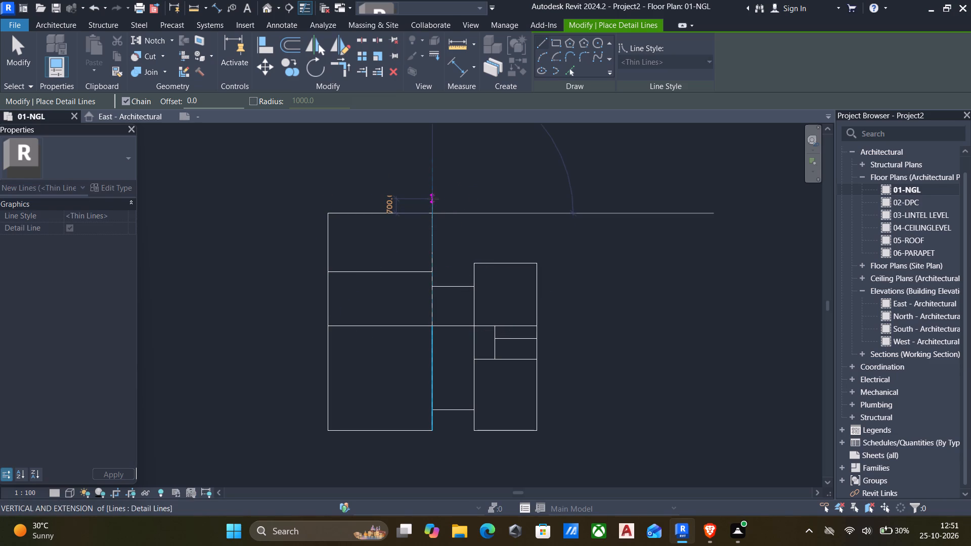
left_click(433, 199)
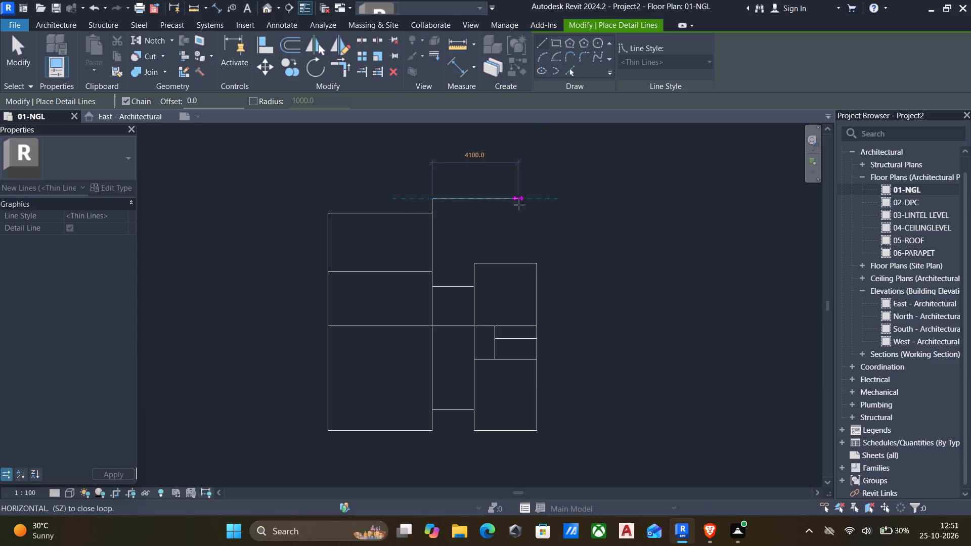
left_click(519, 205)
left_click(515, 263)
key("Escape")
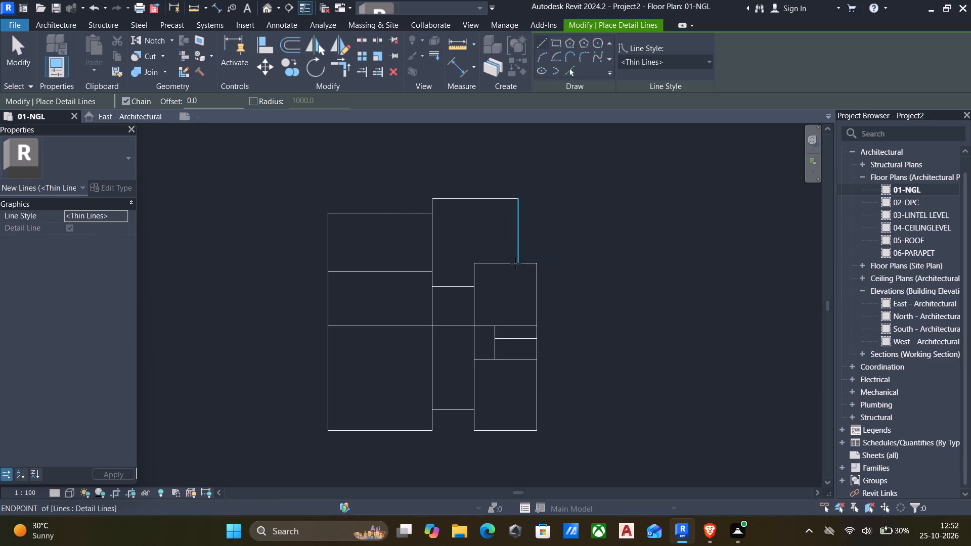
key("Escape")
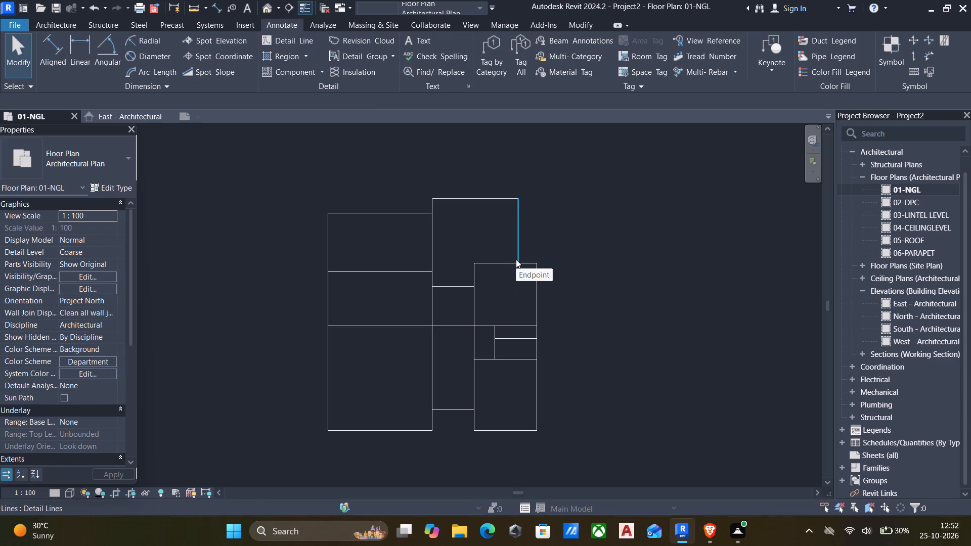
Align the top edge of the 3000-wide upper room with the top edge of the 5000 by 2600 room.
type("AL")
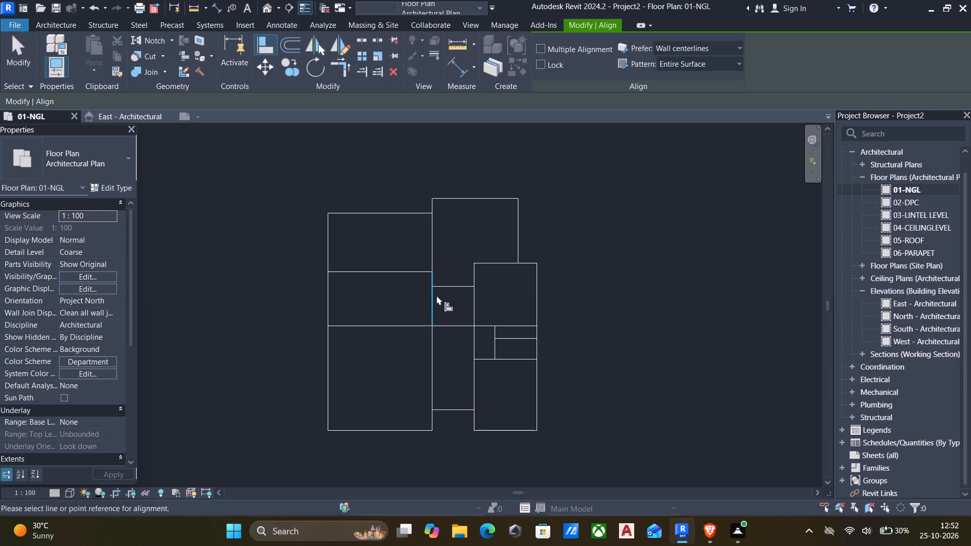
left_click(416, 271)
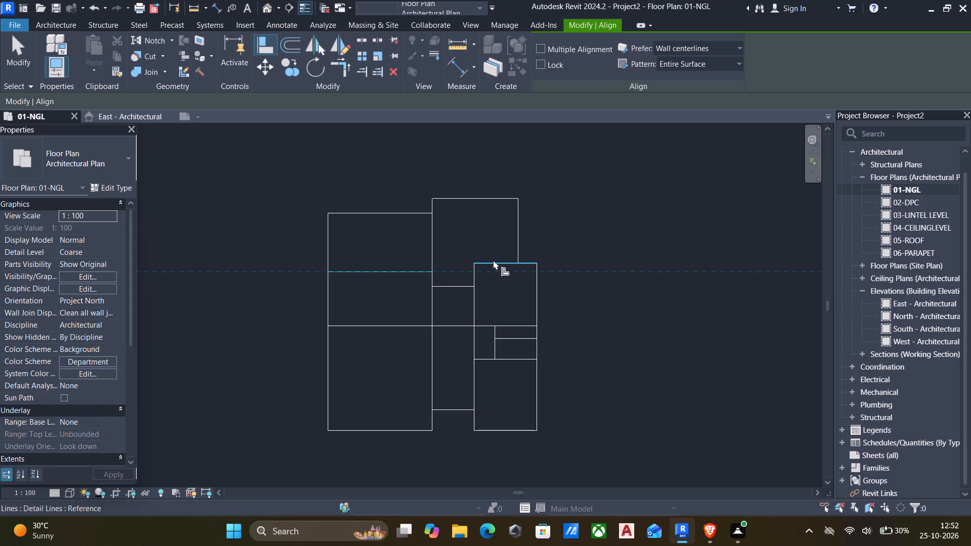
left_click(493, 260)
key("Escape")
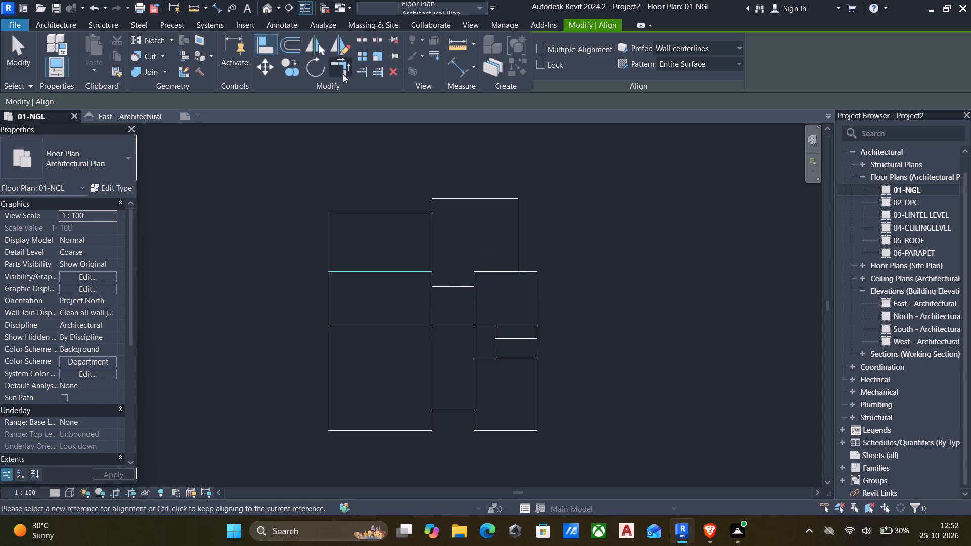
key("Escape")
Draw a horizontal detail line across the 2000-wide gap, joining the two aligned top edges.
left_click(479, 269)
type("CS")
left_click(476, 269)
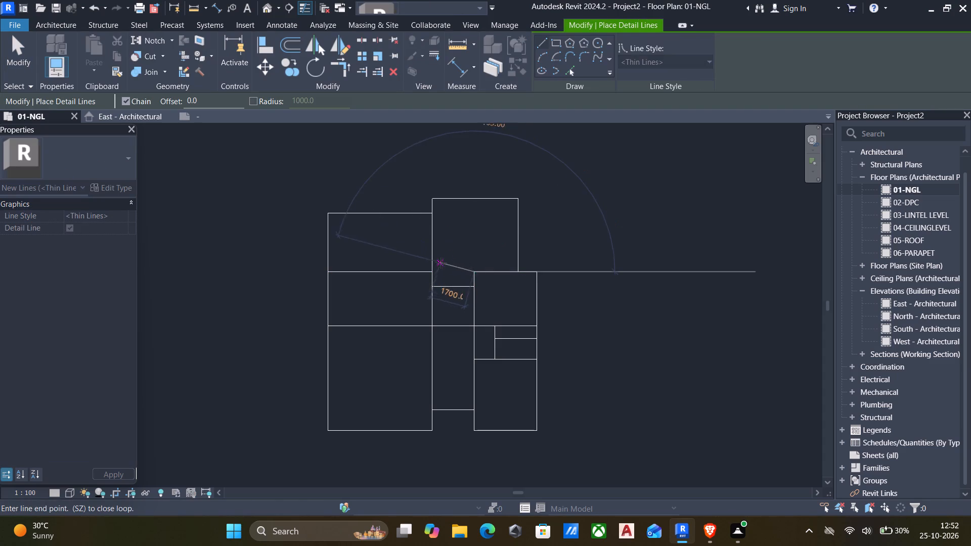
left_click(435, 270)
key("Escape")
key("Escape")
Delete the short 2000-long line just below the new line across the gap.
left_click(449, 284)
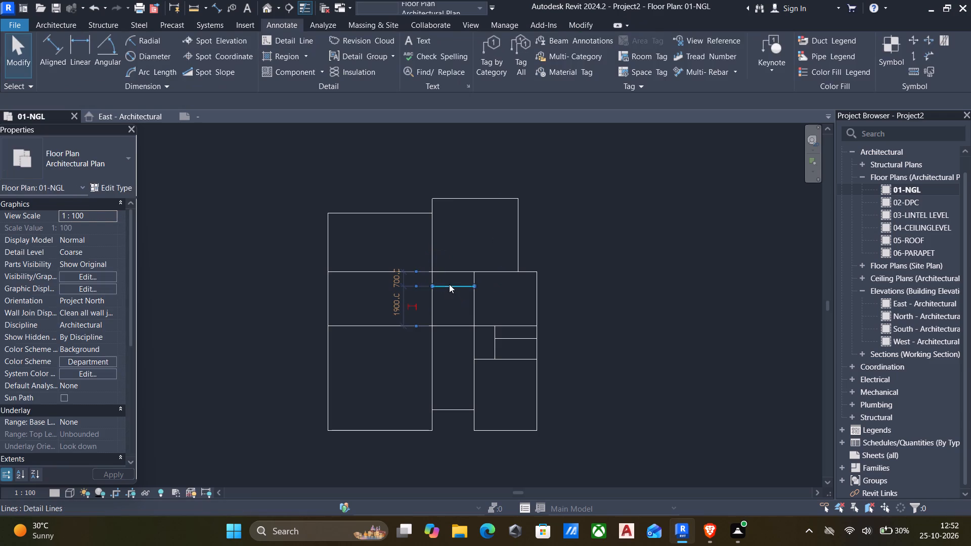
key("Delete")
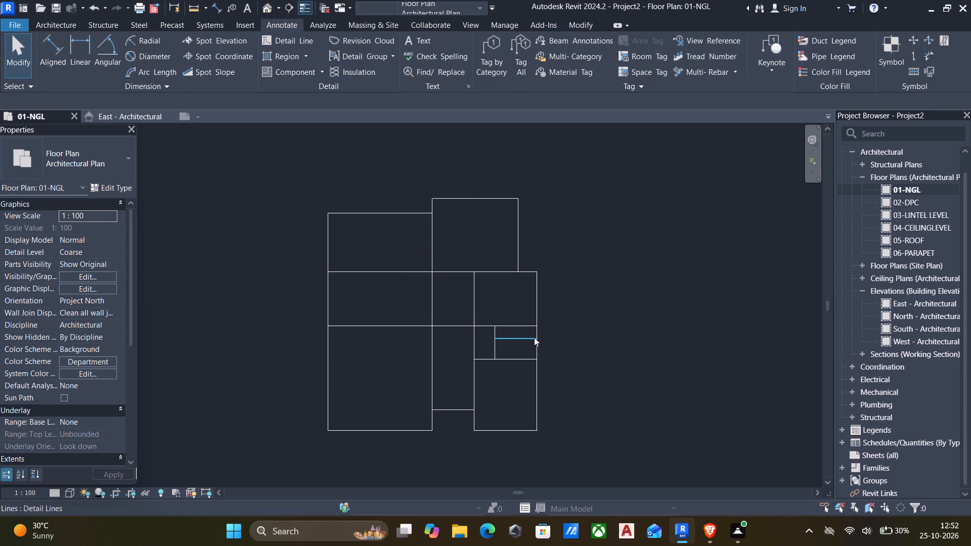
Move the 4100-wide room's top edge up until it sits 1700 above the neighbouring room's top edge.
left_click(469, 200)
key("Up")
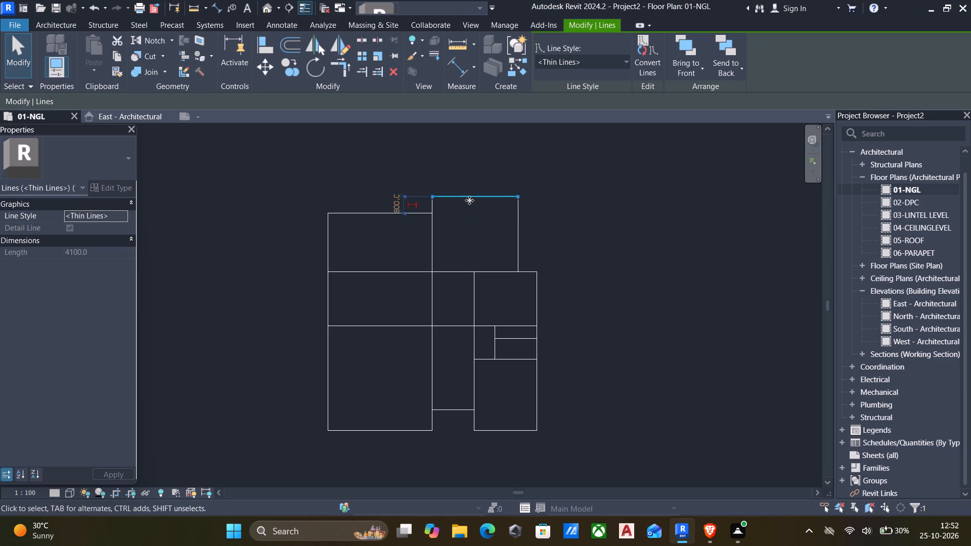
key("Up")
key("Up")
key("Up")
key("Up")
key("Up")
key("Up")
key("Up")
key("Up")
key("Up")
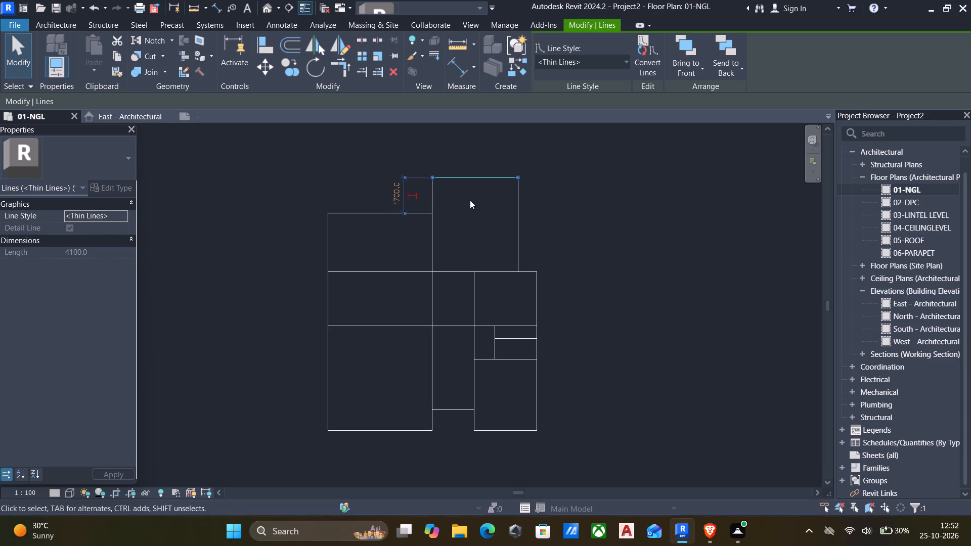
Enclose a 1500-wide space in the 4100-wide room's northwest corner with a vertical line from its top edge and a horizontal line to its west wall.
key("c")
key("s")
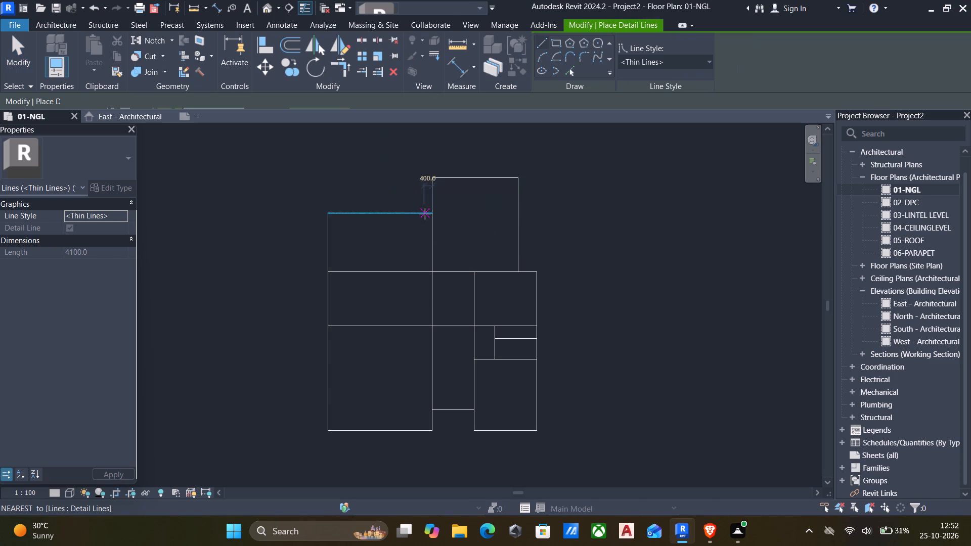
left_click(463, 180)
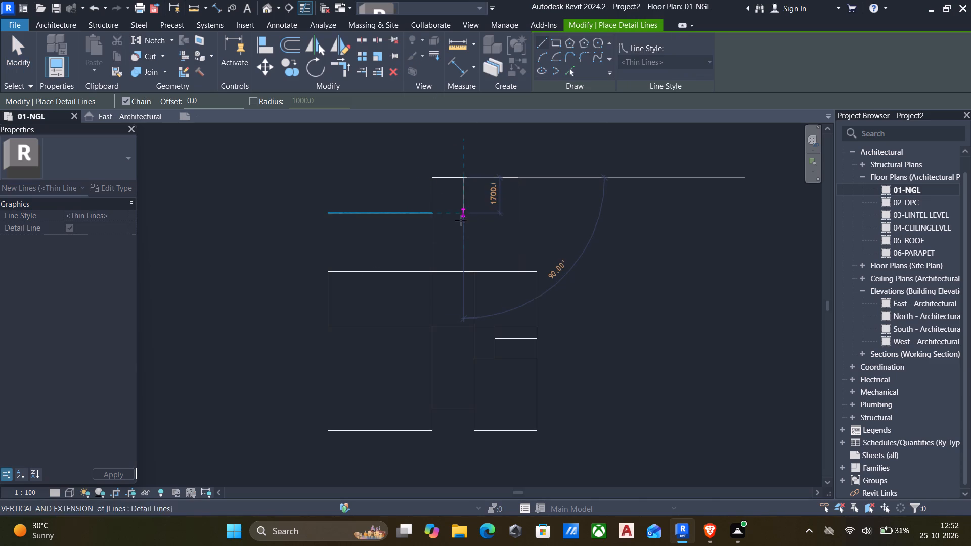
left_click(464, 233)
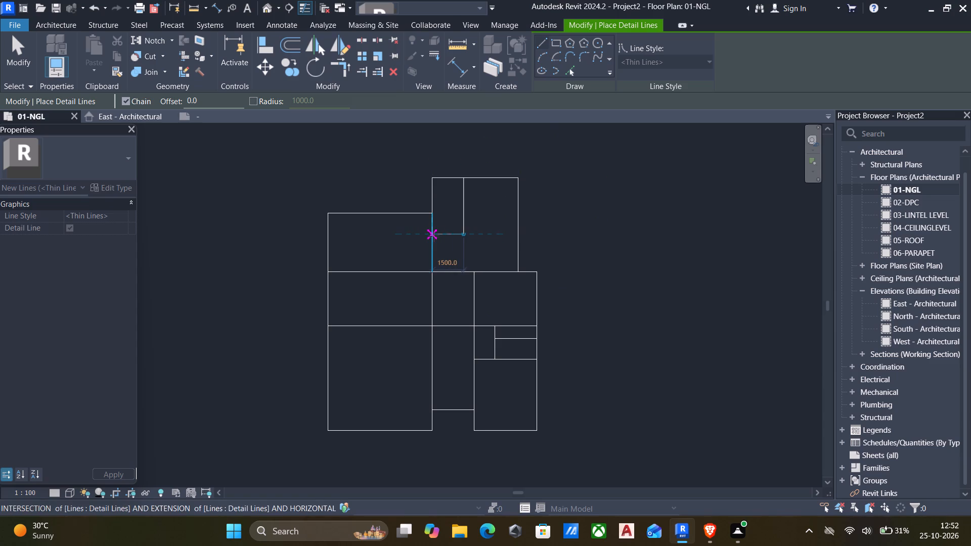
left_click(432, 236)
key("Escape")
Extend the small rooms' vertical partition into the 3000-wide upper room, ending 1500 below its top edge, and close it horizontally to the east wall.
scroll(427, 253, "down", 1)
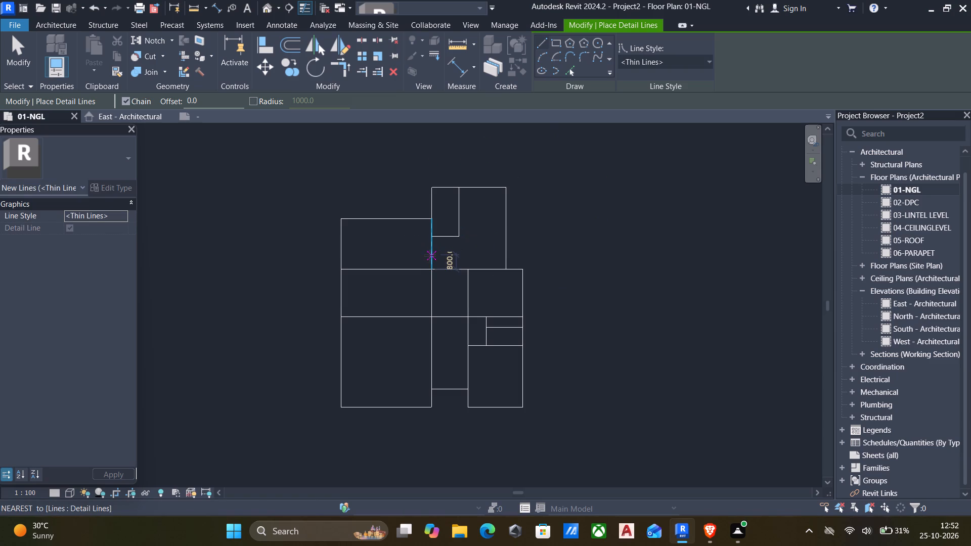
middle_click_drag(430, 258, 467, 235)
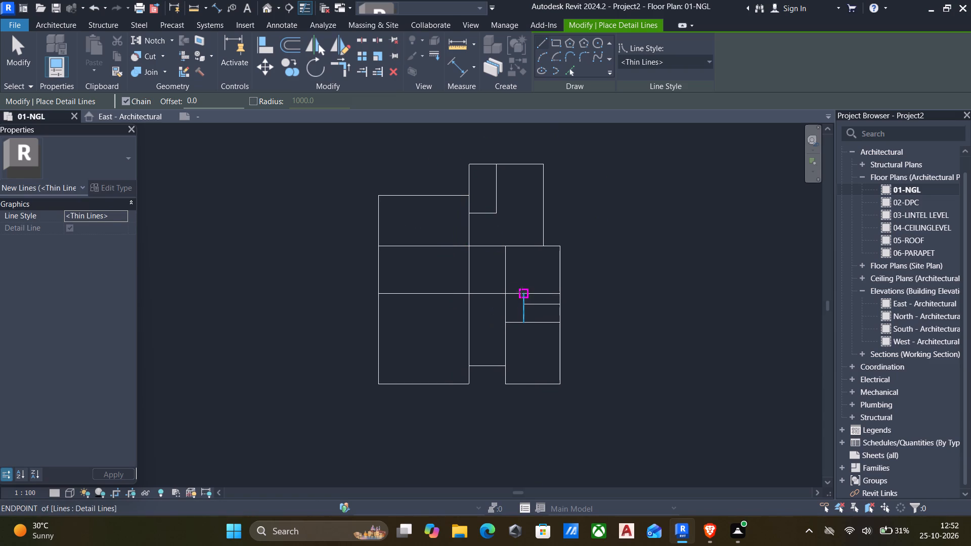
left_click(521, 292)
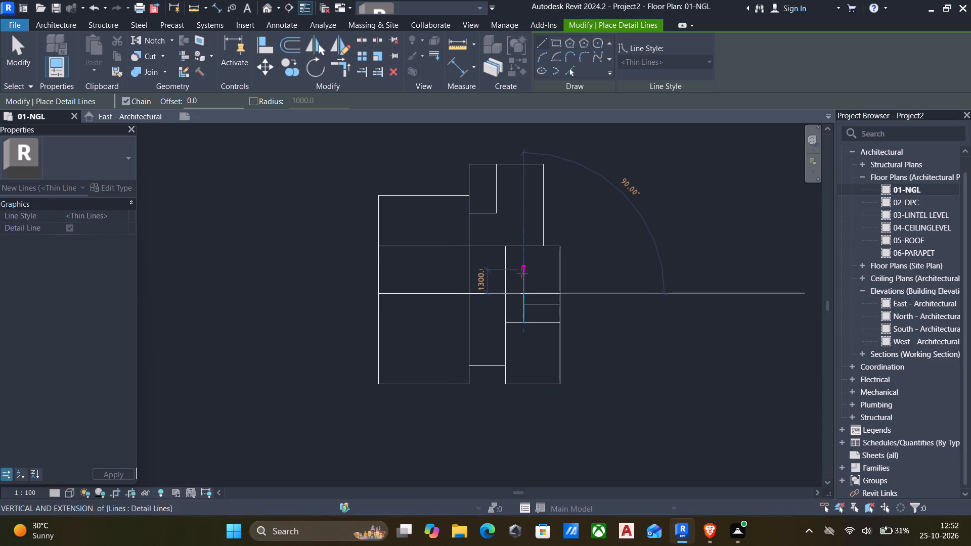
left_click(522, 274)
left_click(559, 275)
key("Escape")
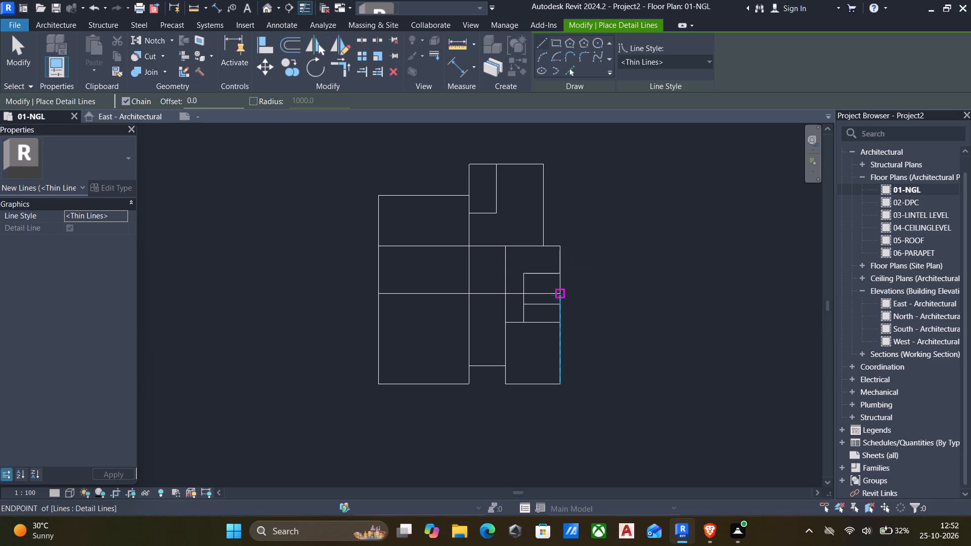
key("Escape")
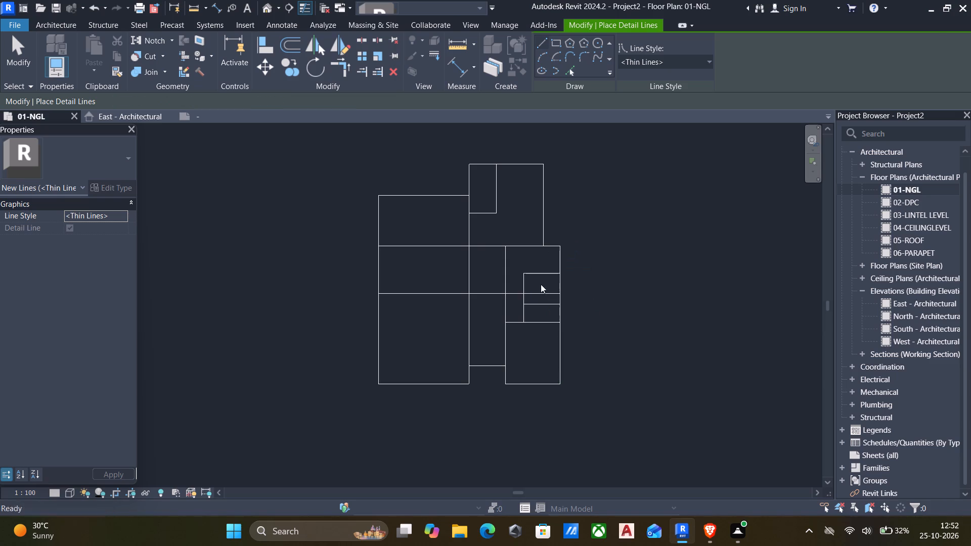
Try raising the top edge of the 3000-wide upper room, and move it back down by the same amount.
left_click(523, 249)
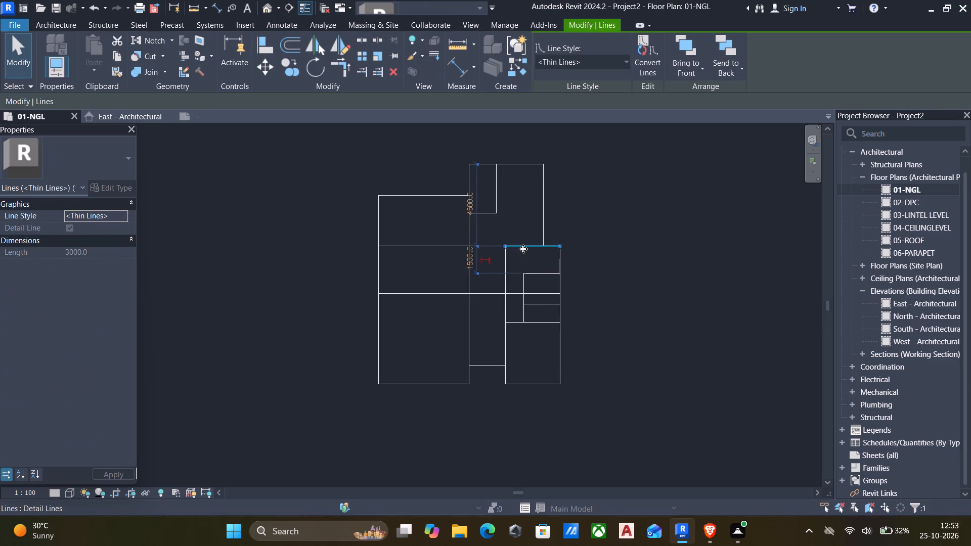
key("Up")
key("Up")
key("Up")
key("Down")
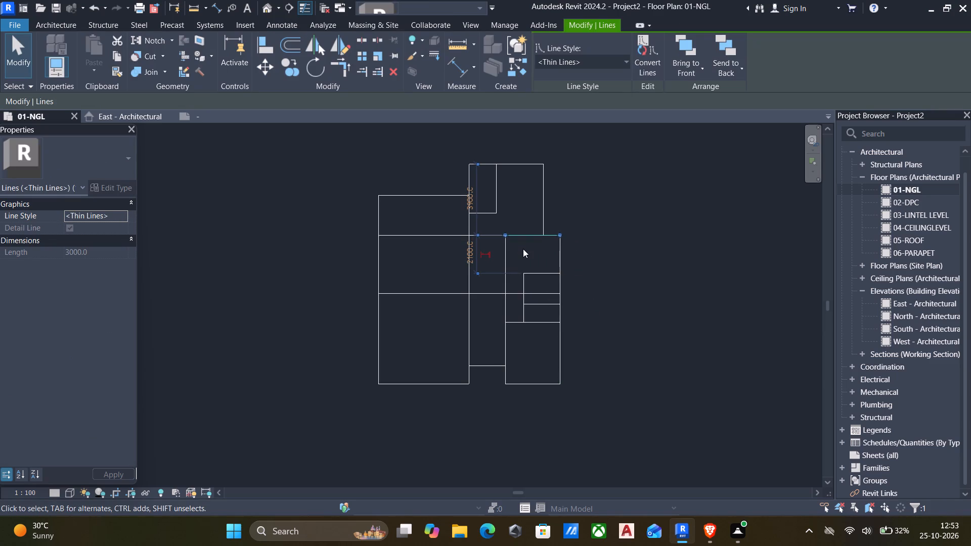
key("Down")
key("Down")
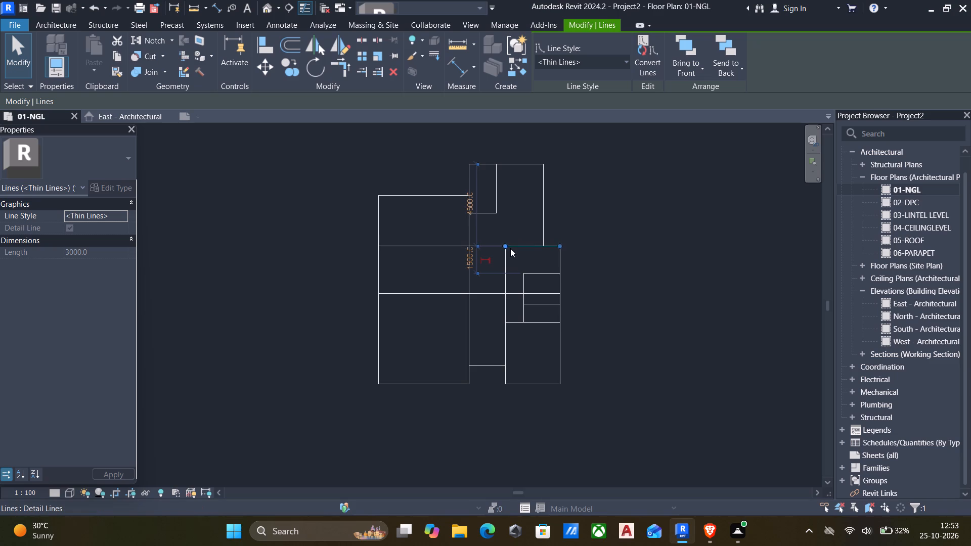
Shorten the 3000-wide upper room's top line to 2500 by moving its west endpoint 500 east.
left_click(512, 246)
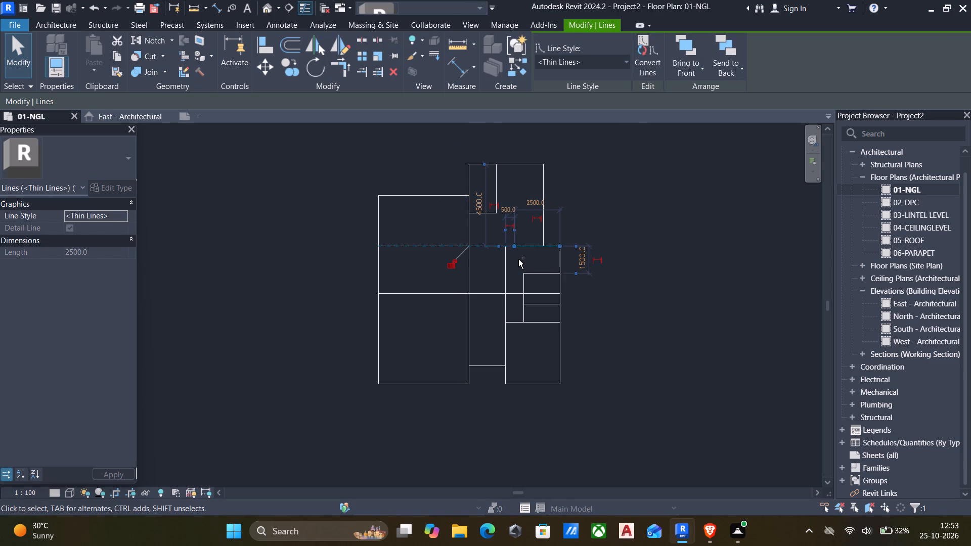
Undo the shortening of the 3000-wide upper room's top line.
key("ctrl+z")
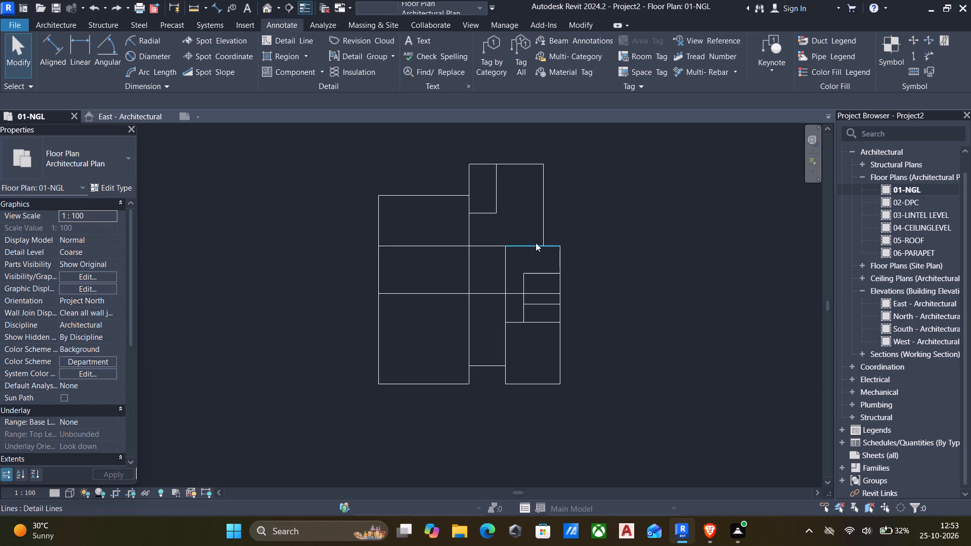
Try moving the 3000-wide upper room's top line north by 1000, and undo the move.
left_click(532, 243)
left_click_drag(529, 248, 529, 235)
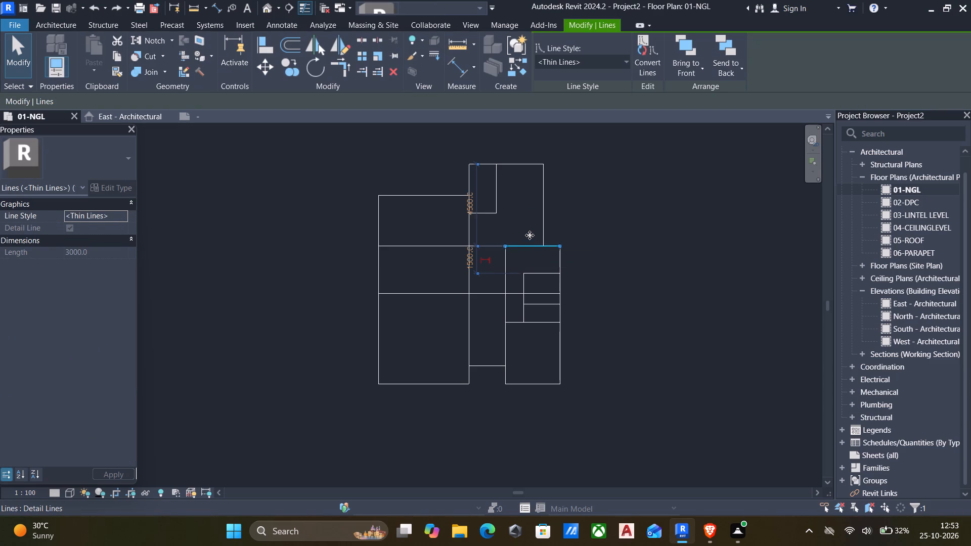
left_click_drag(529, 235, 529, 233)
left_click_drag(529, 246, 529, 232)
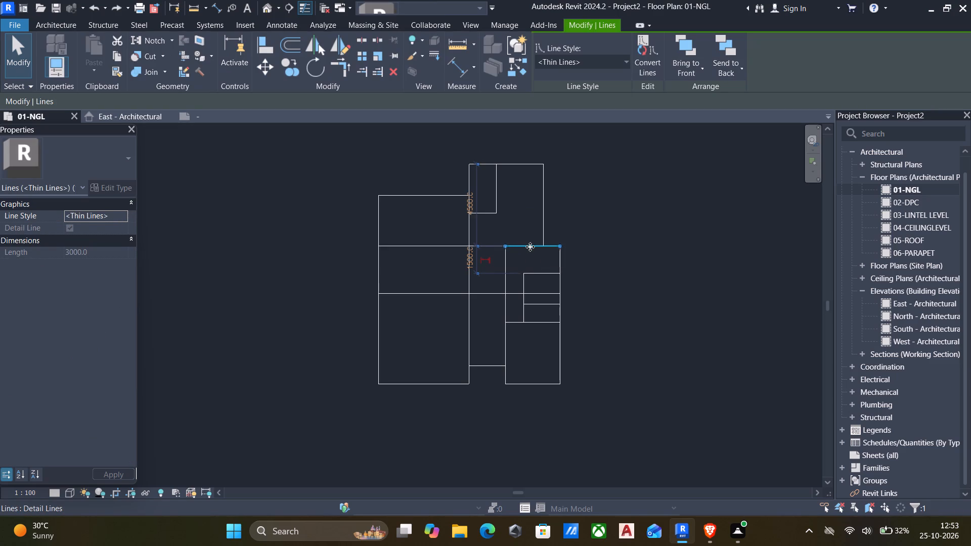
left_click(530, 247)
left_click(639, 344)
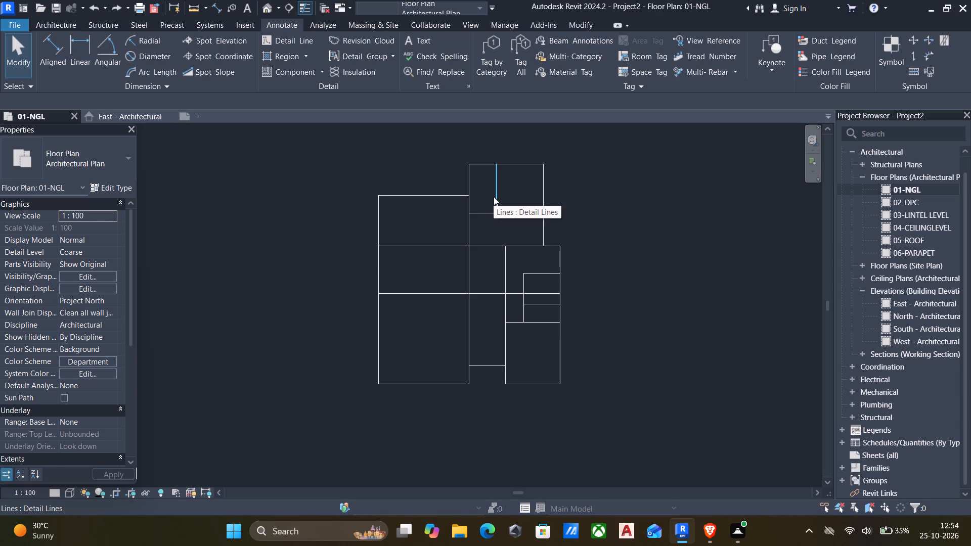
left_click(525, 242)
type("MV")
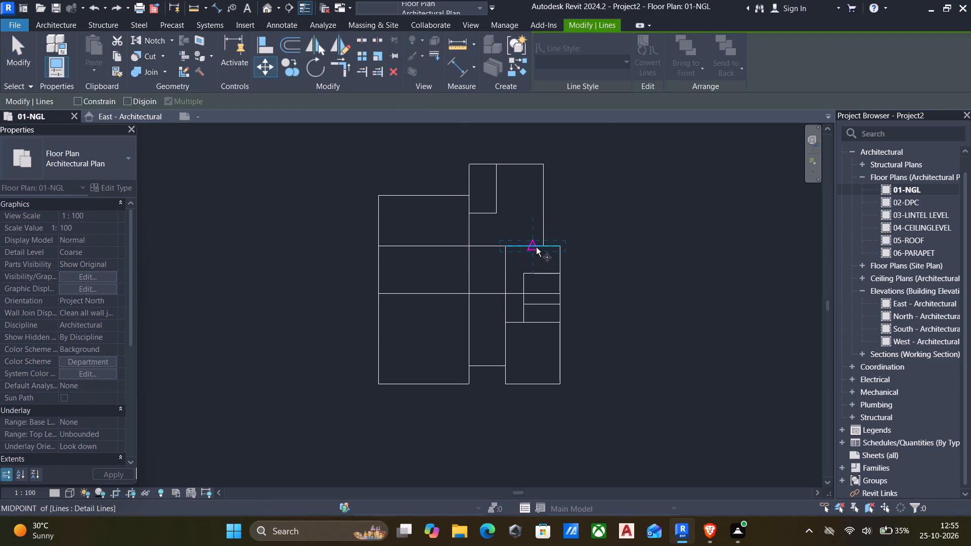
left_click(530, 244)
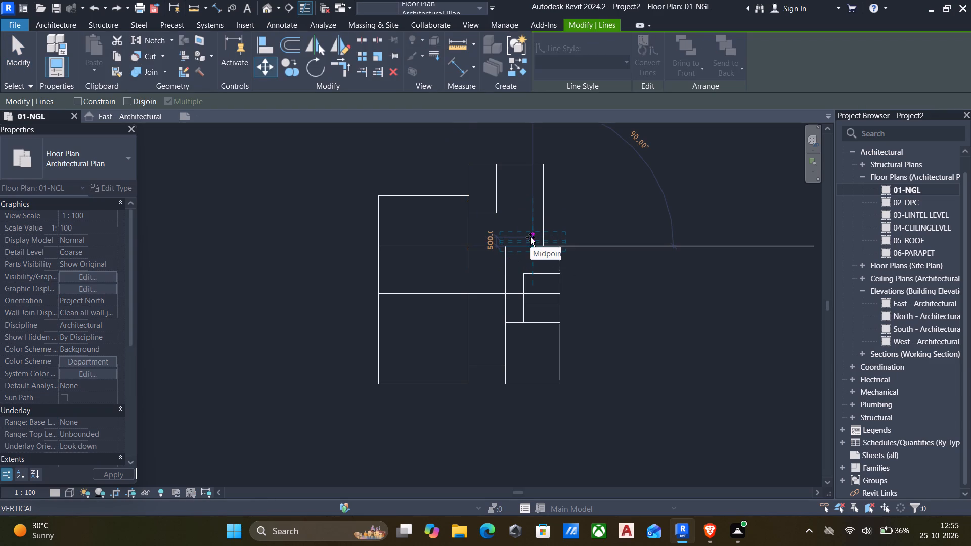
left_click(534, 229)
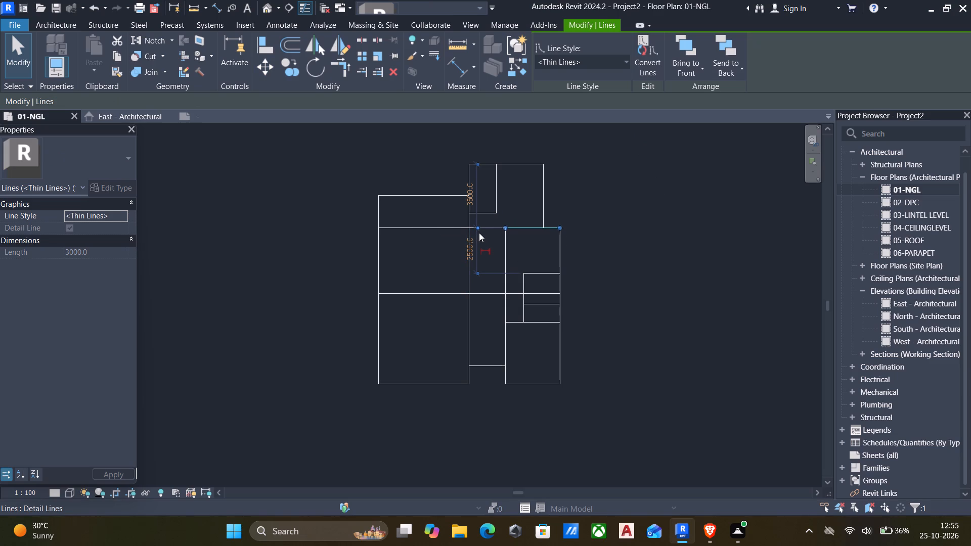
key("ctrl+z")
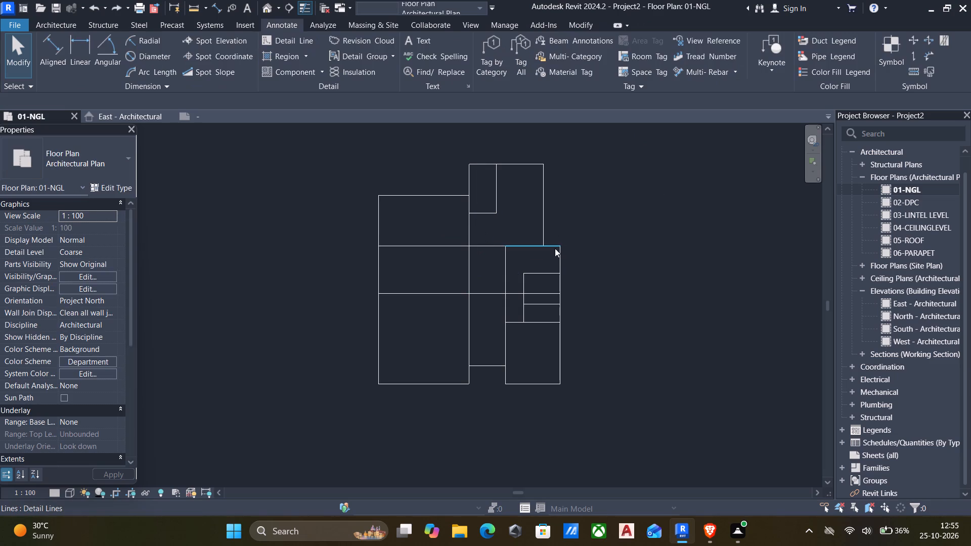
Delete the top line of the 3000-wide upper room.
left_click(539, 243)
key("Delete")
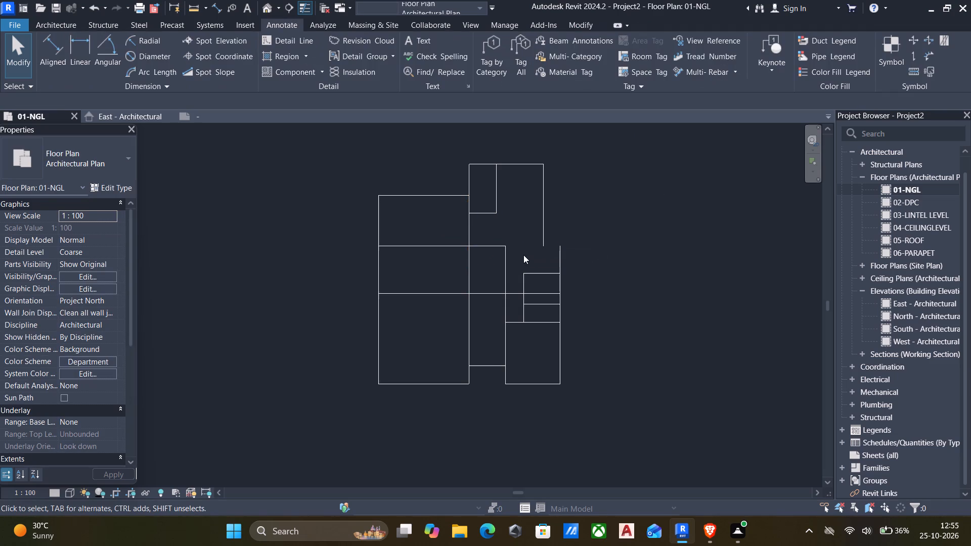
Draw detail lines 1200 north from the room's open northwest corner, 3000 east across, and 1200 south to its east wall.
left_click(498, 243)
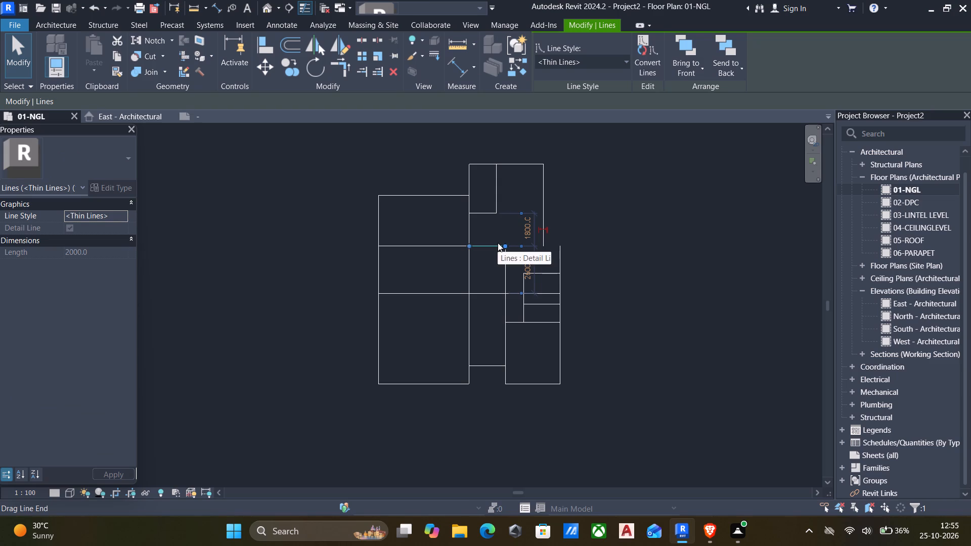
type("CS")
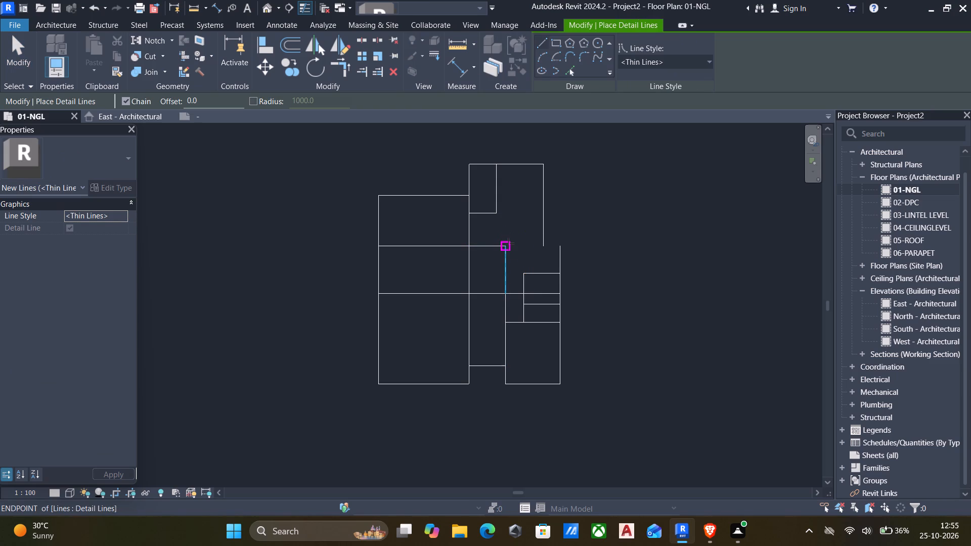
left_click(508, 245)
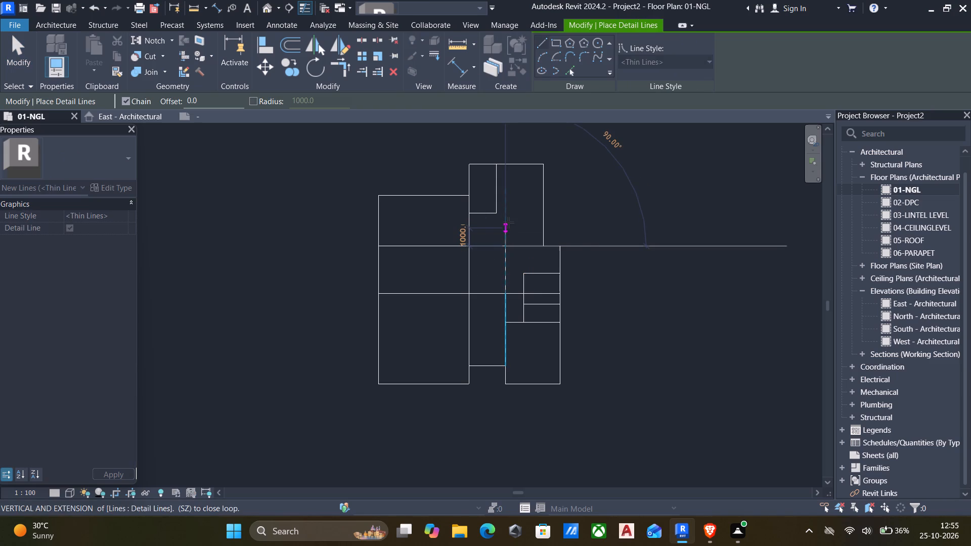
left_click(507, 224)
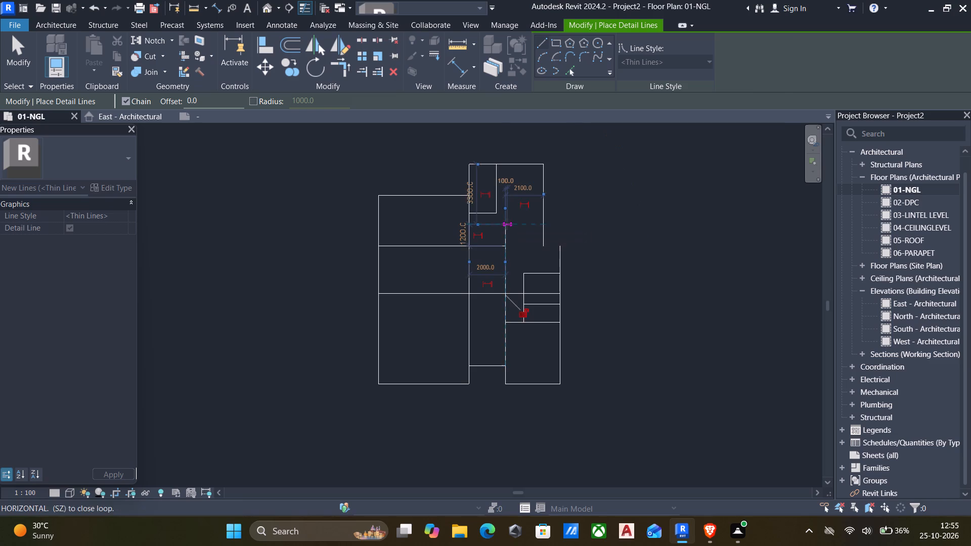
left_click(563, 229)
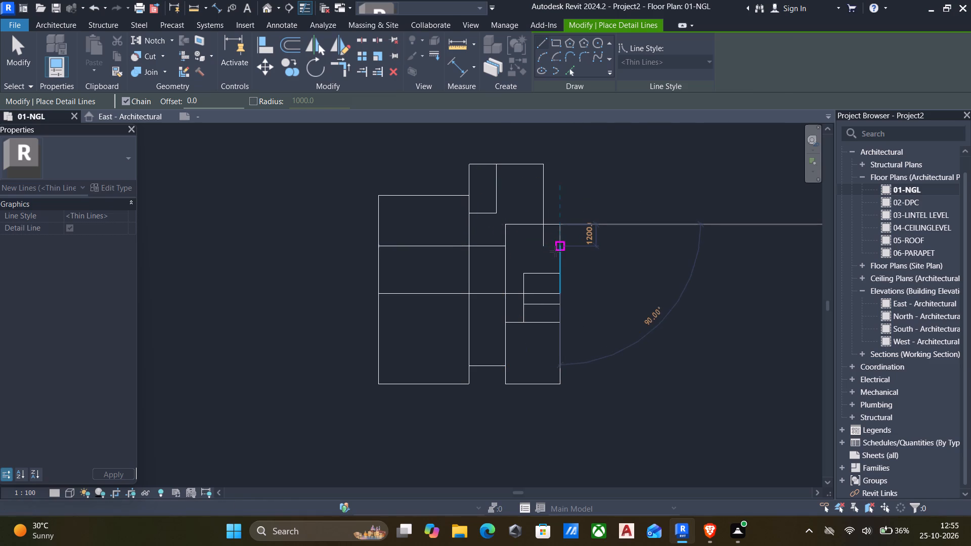
left_click(555, 251)
key("Escape")
key("Escape")
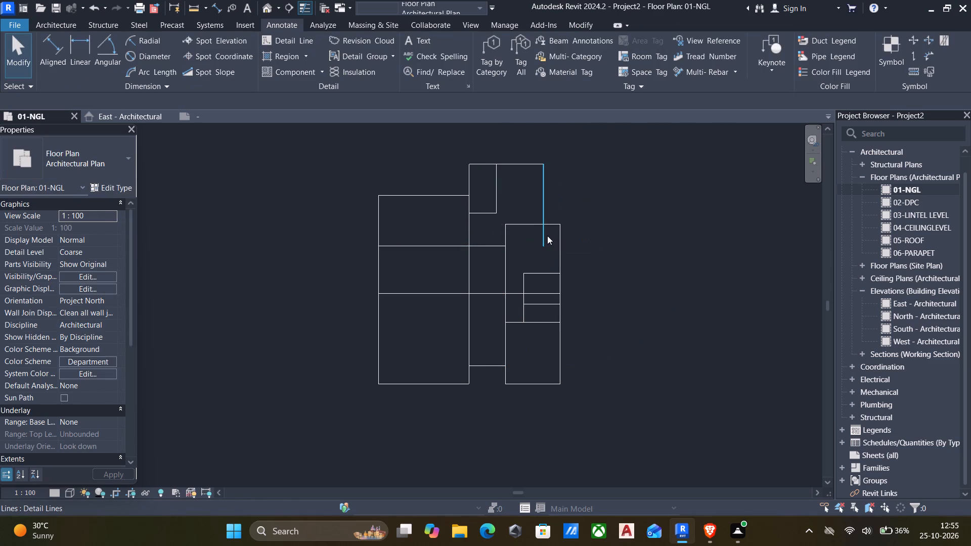
Shorten the northern 4100-wide room's east line so it ends on the new top line of the 3000-wide room.
left_click(546, 236)
left_click_drag(544, 245, 553, 224)
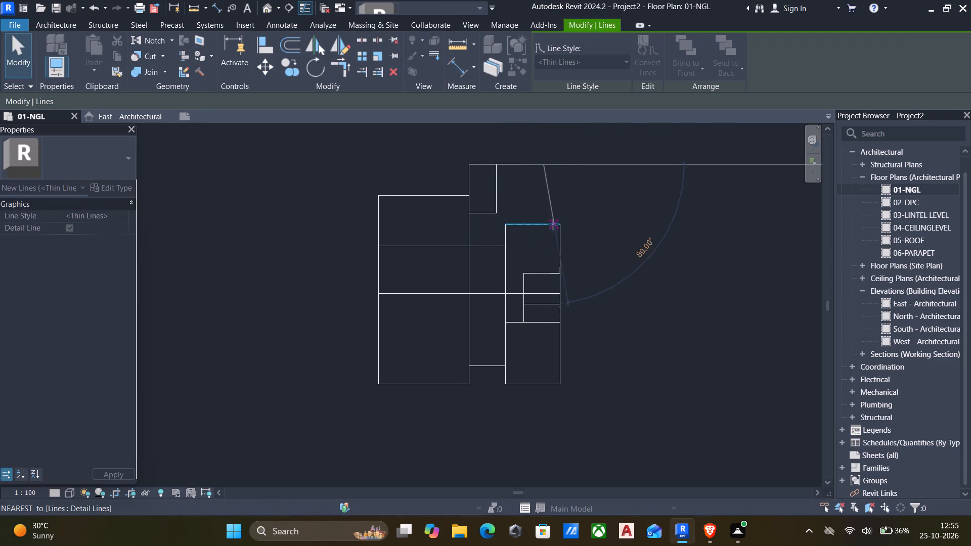
left_click_drag(553, 224, 548, 225)
left_click(524, 252)
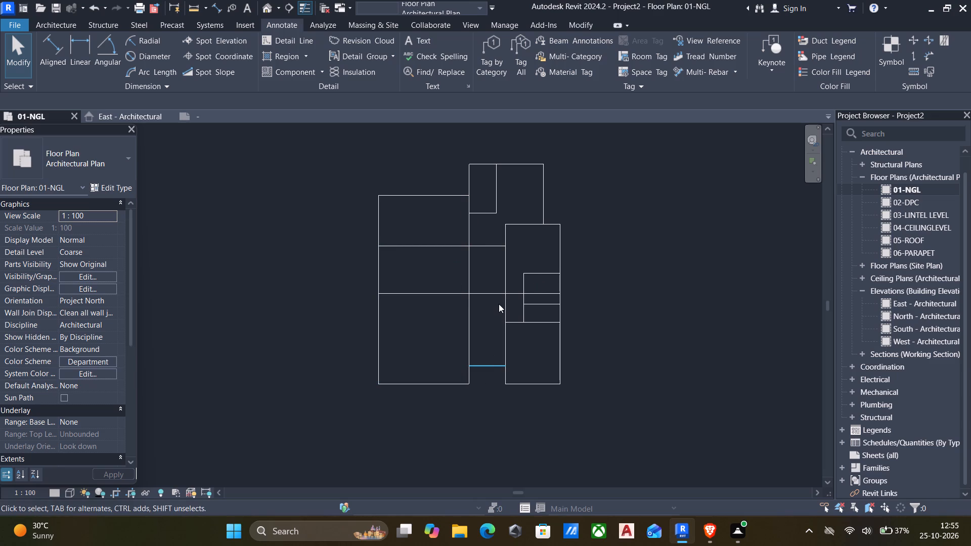
Delete the 2000-long horizontal line crossing the passage south of the 1500-wide corner space.
left_click(482, 247)
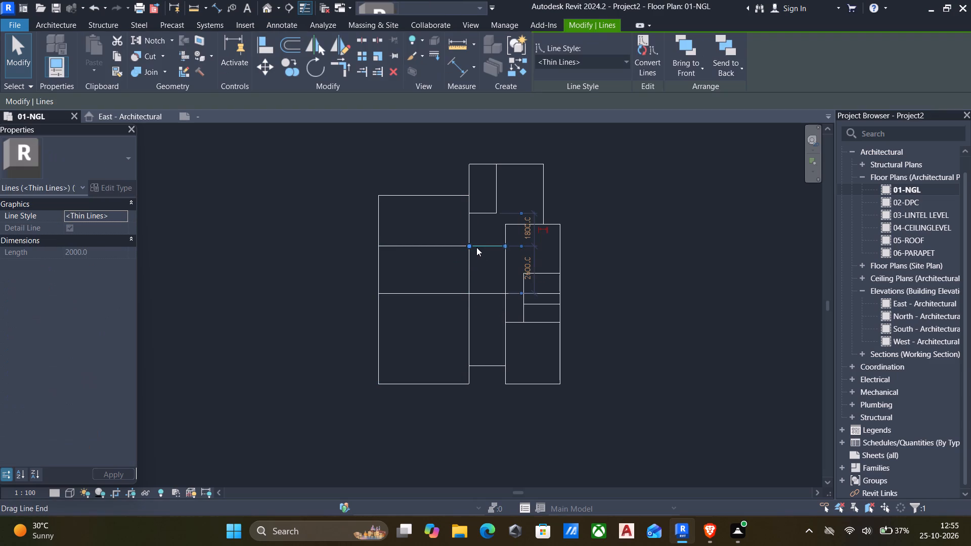
key("Delete")
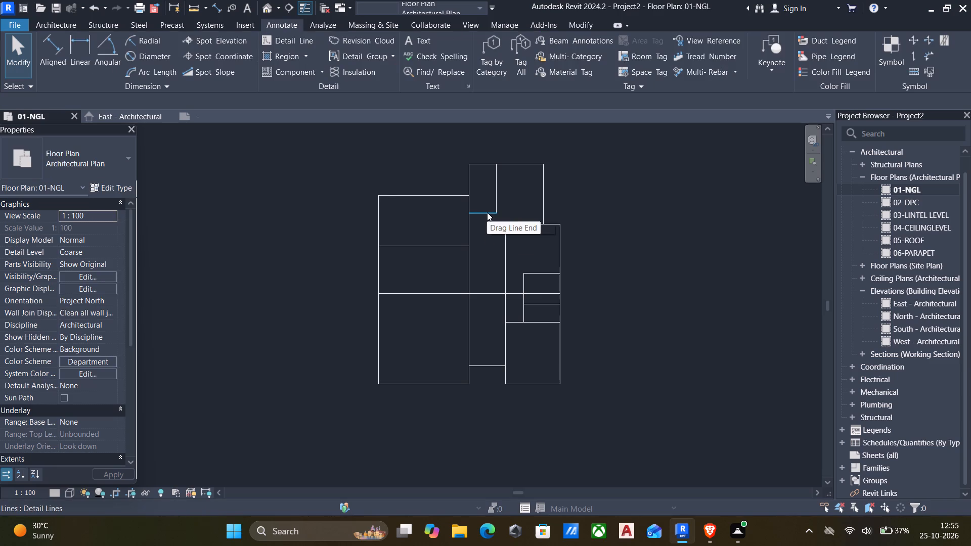
Align the 3000-wide room's top line with the bottom line of the 1500-wide corner space.
type("AL")
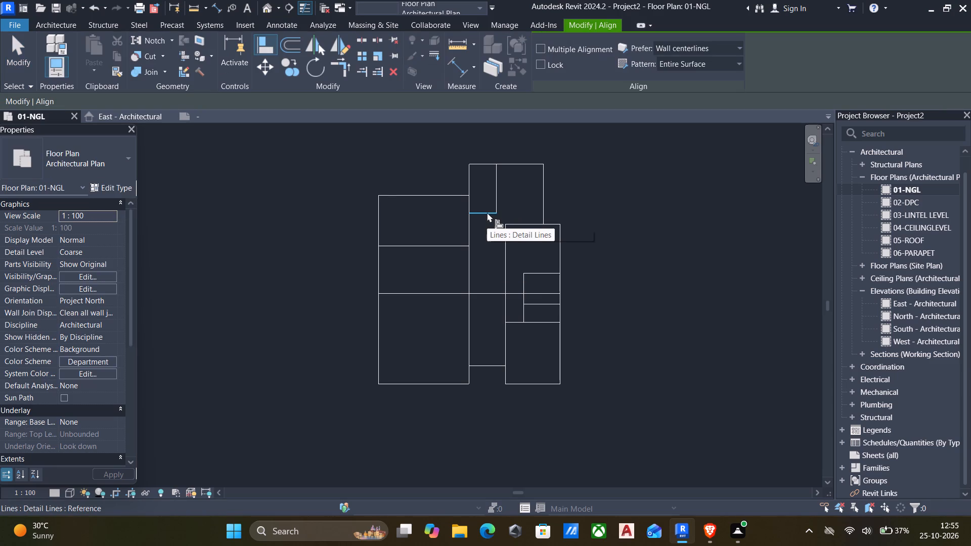
left_click(487, 212)
left_click(517, 222)
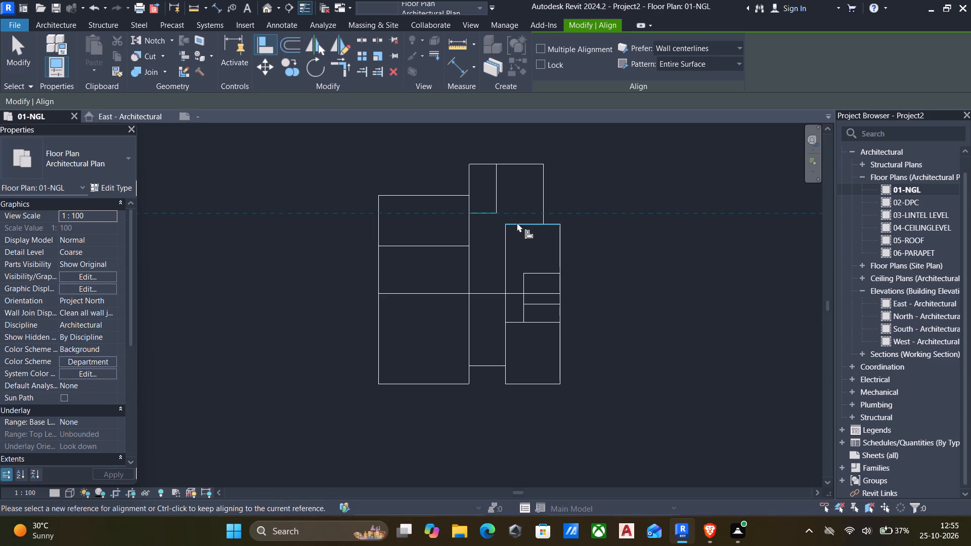
left_click(595, 278)
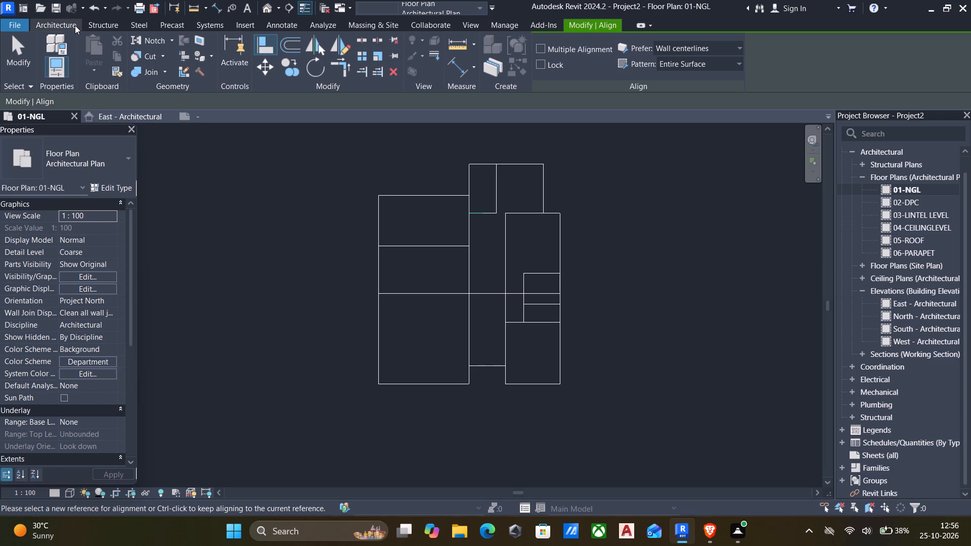
Start a wall and duplicate the Generic - 200mm type as "01-225 wall".
left_click(55, 23)
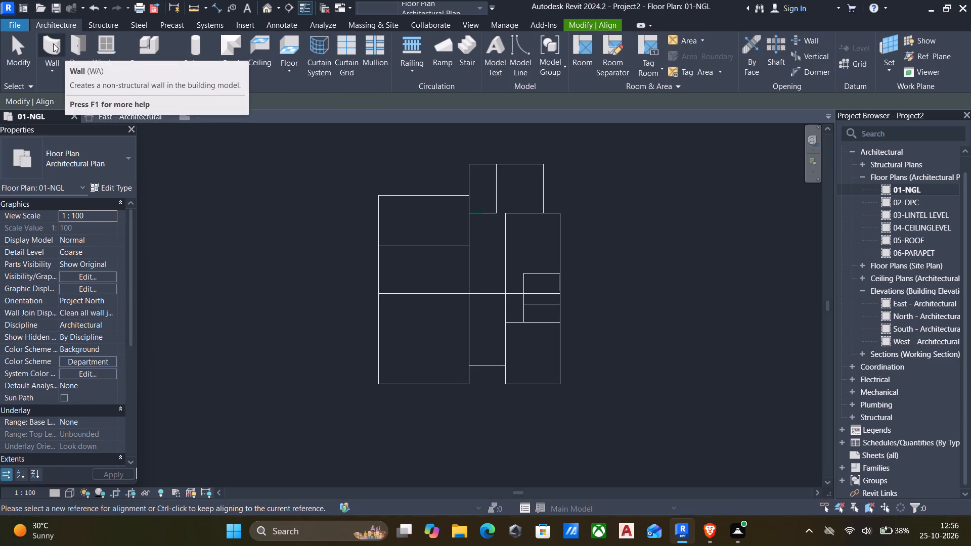
left_click(53, 43)
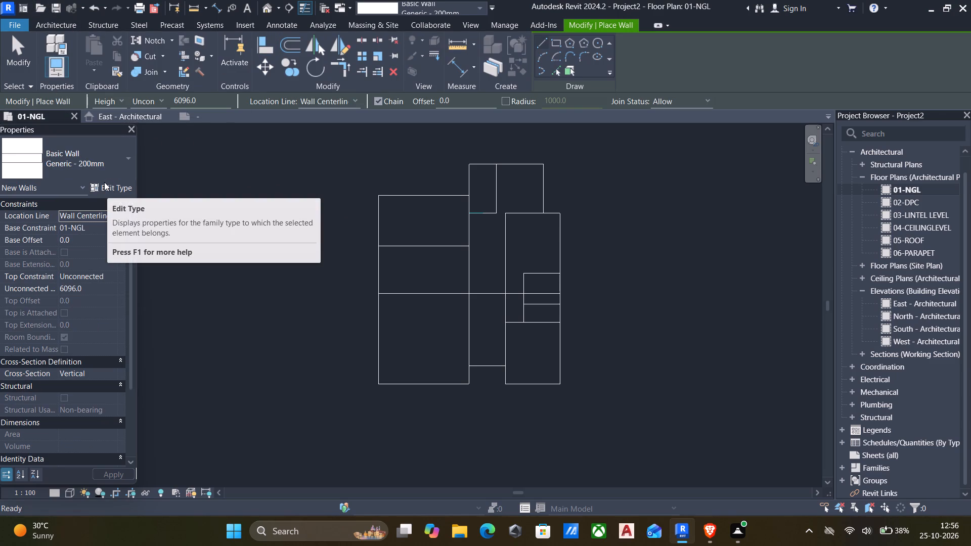
left_click(104, 182)
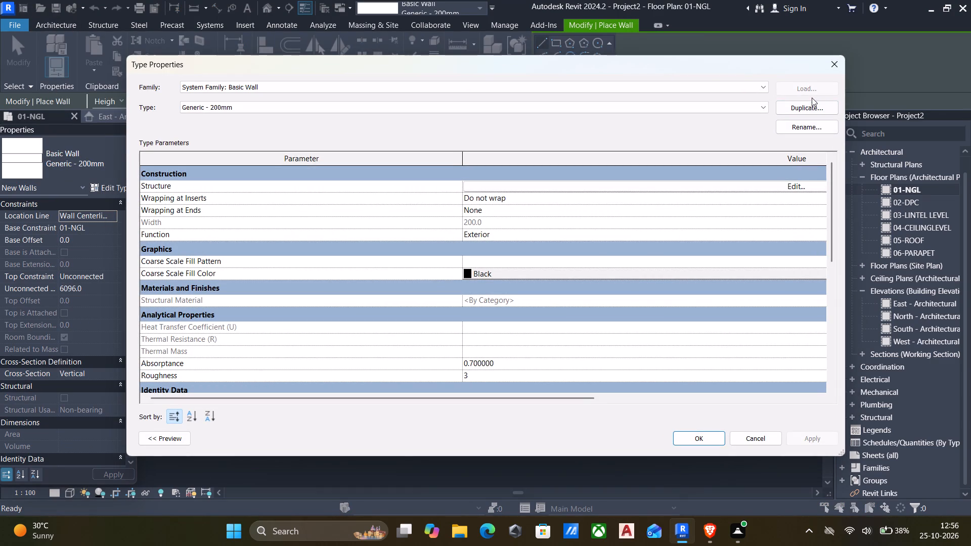
left_click(806, 105)
key("BackSpace")
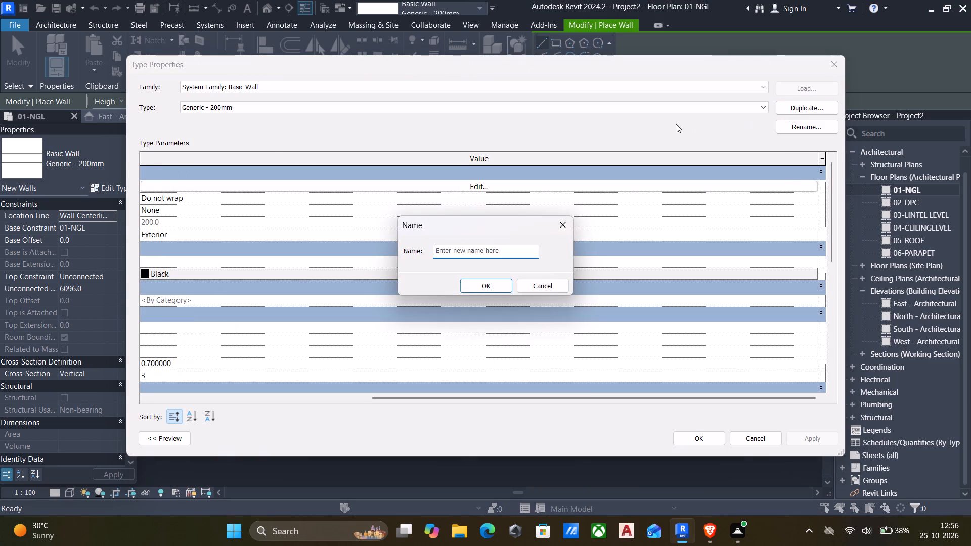
type("01-")
type("225")
key("space")
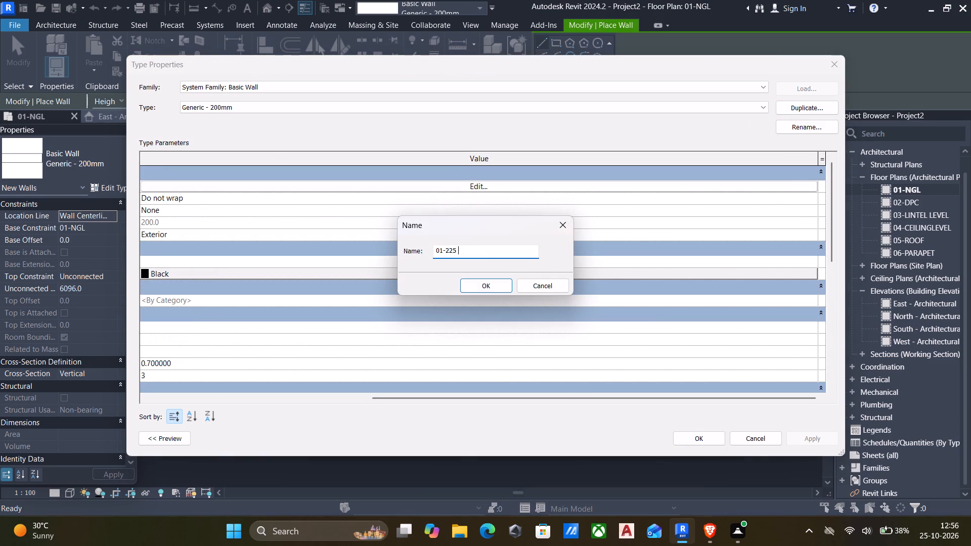
type("wall")
left_click(481, 288)
Set the Structure layer's thickness to 225 in the 01-225 wall assembly.
left_click(501, 179)
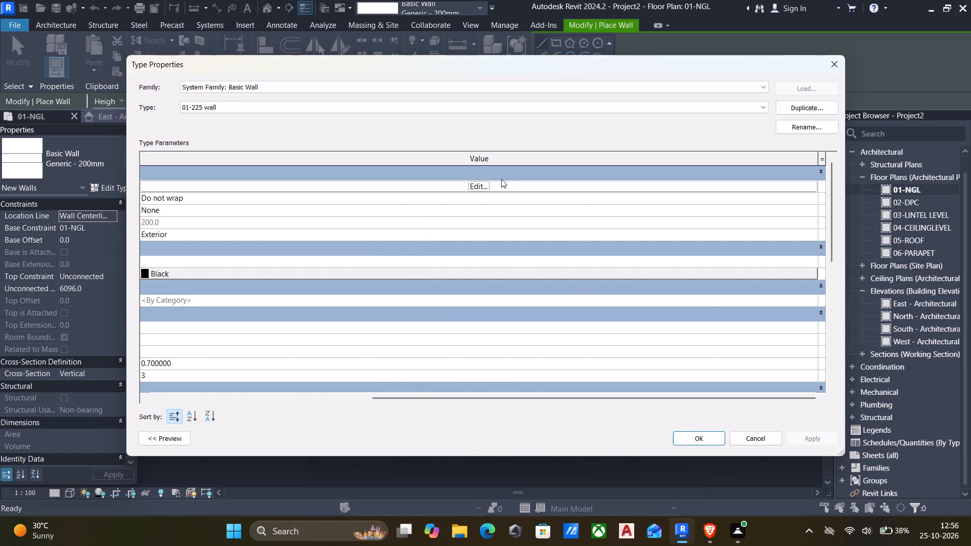
left_click(462, 177)
left_click(465, 188)
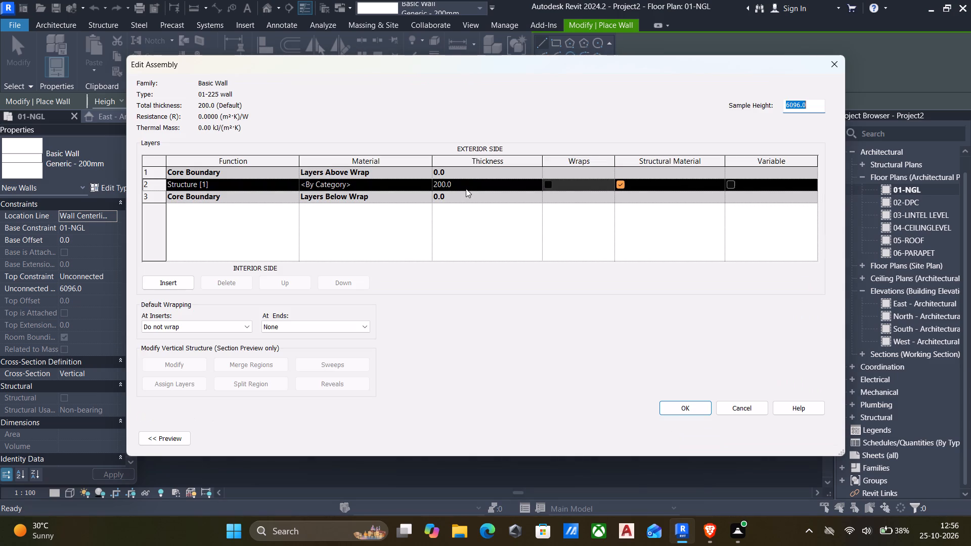
left_click(461, 185)
type("225")
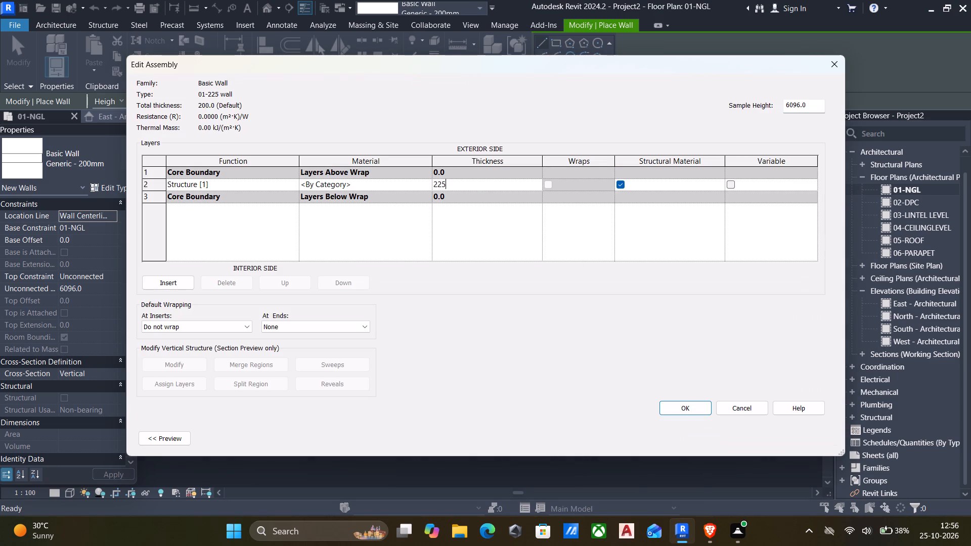
key("Return")
Create a new material named "01-225 wall paint" for the Structure layer of the 01-225 wall.
left_click(406, 181)
left_click(426, 187)
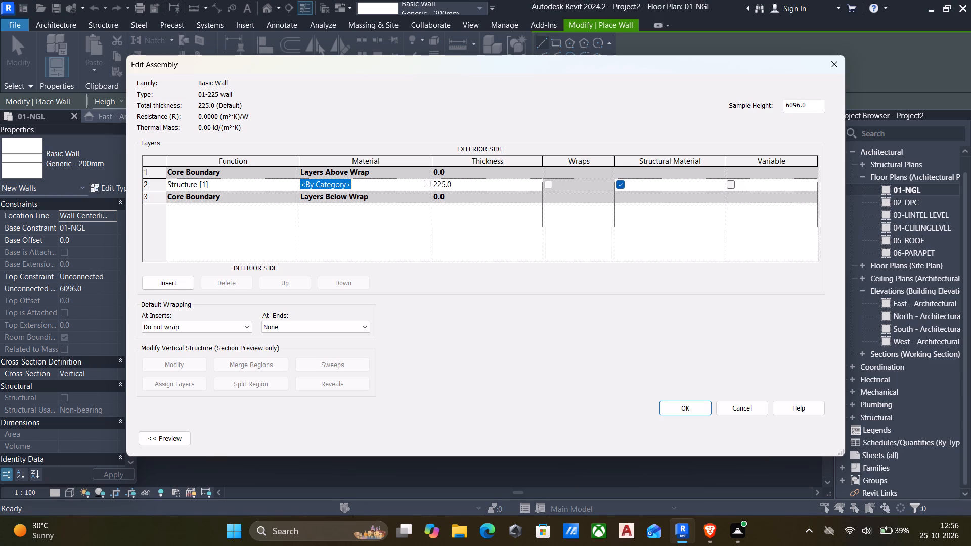
left_click(426, 185)
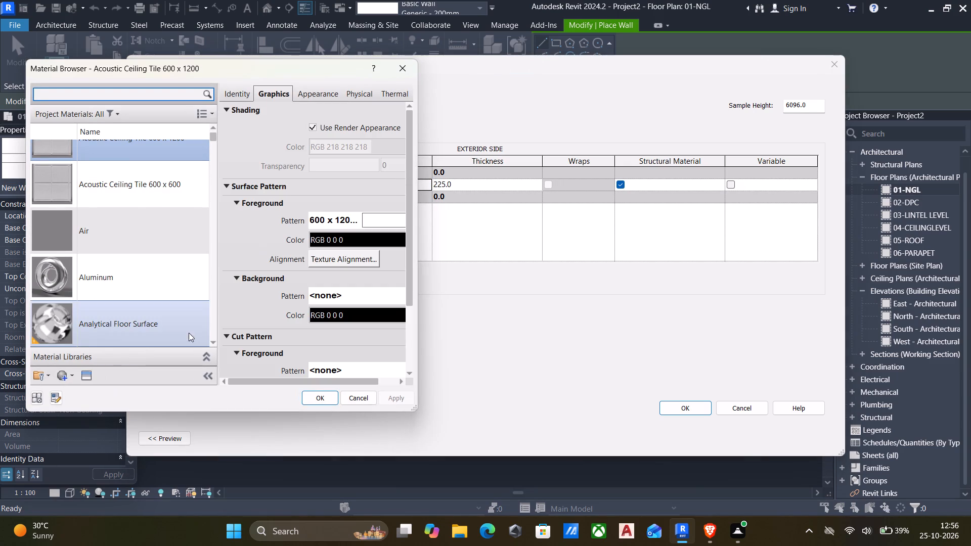
left_click(60, 379)
left_click(73, 393)
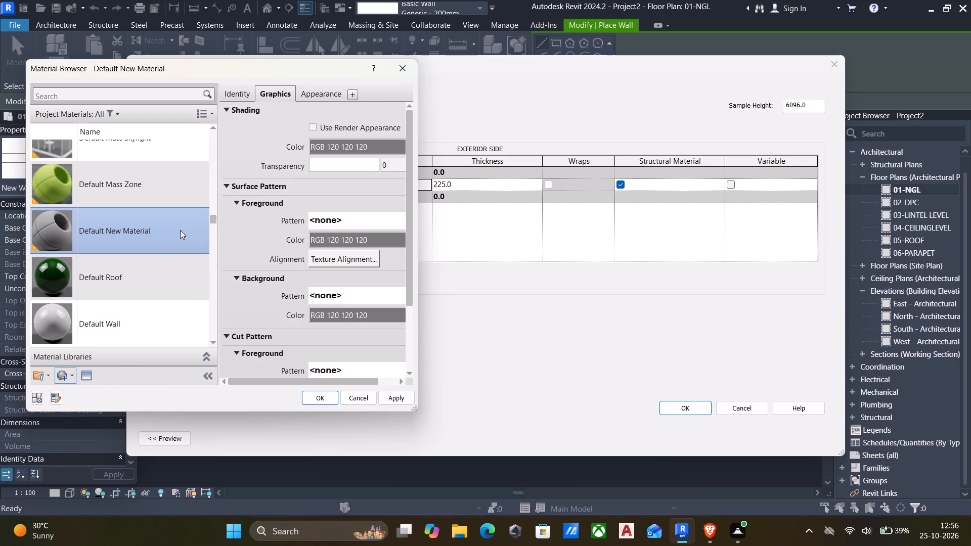
left_click(229, 97)
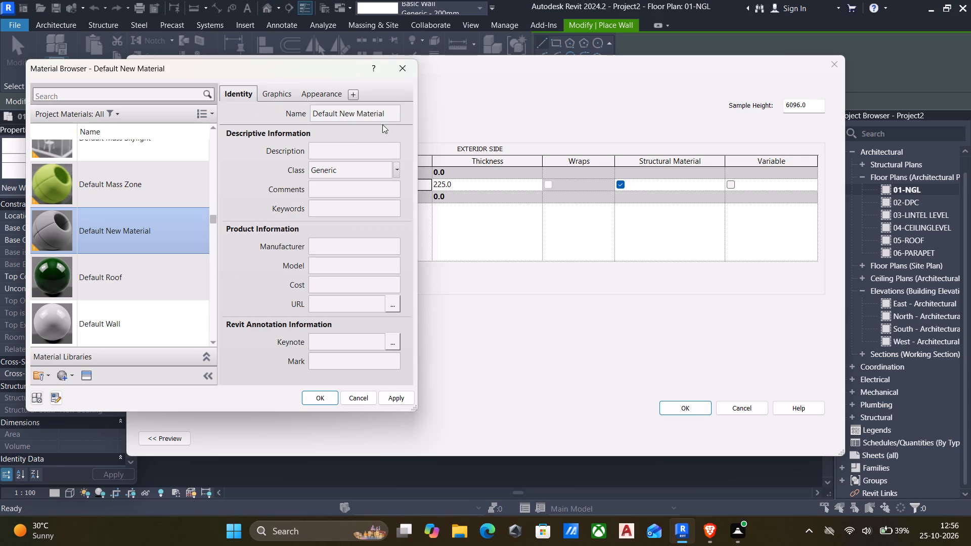
left_click_drag(391, 113, 411, 139)
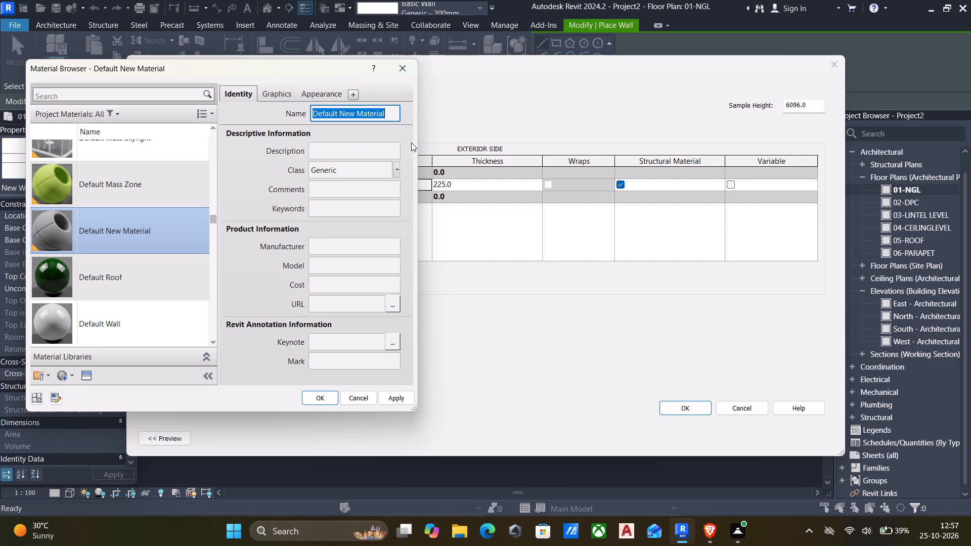
key("BackSpace")
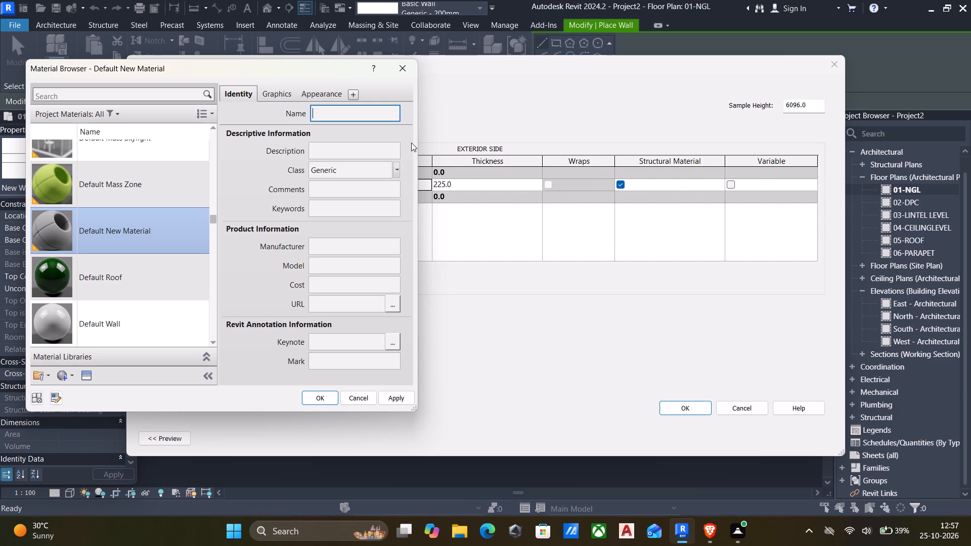
key("0")
key("1")
type("-225")
key("space")
type("wall paint")
left_click(390, 398)
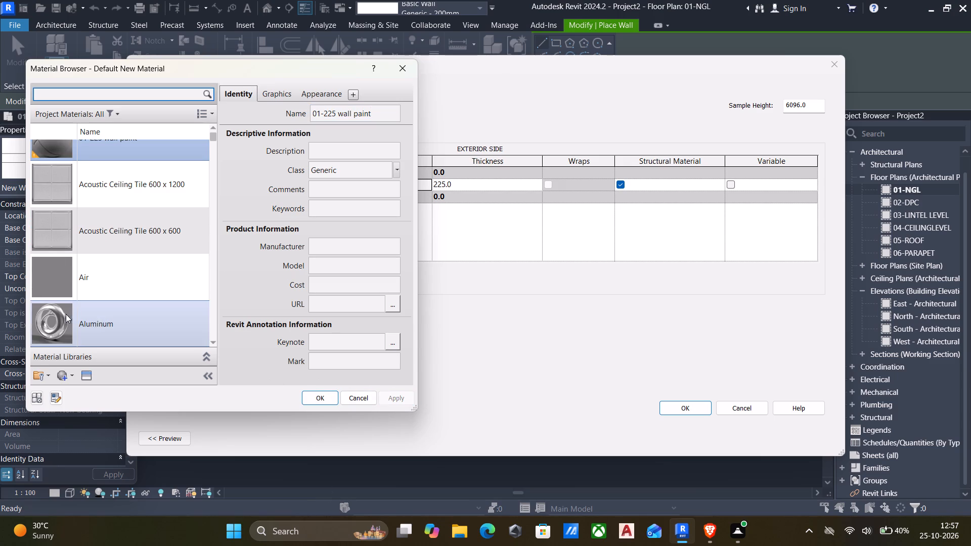
Give the 01-225 wall paint material the glossy Cool White appearance from the Wall Paint asset library.
left_click(84, 370)
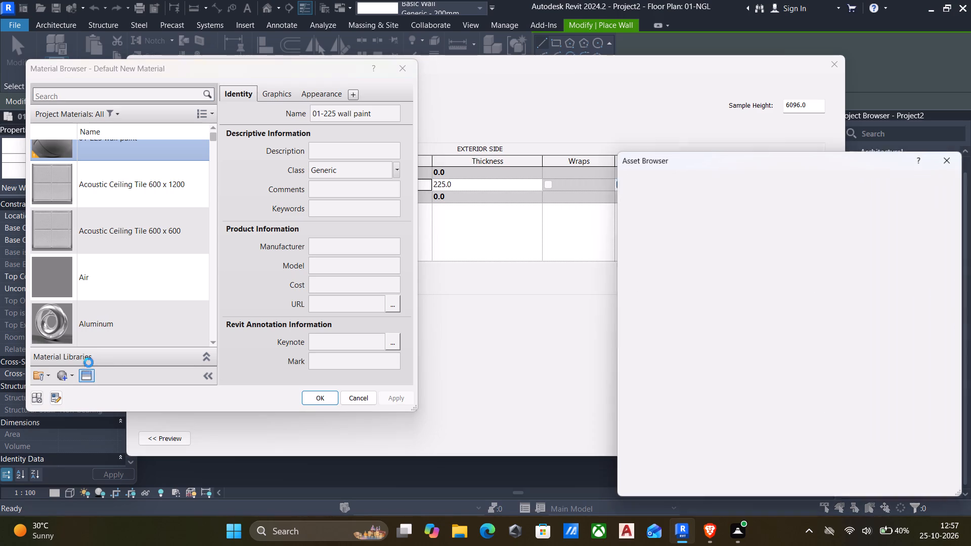
left_click(615, 246)
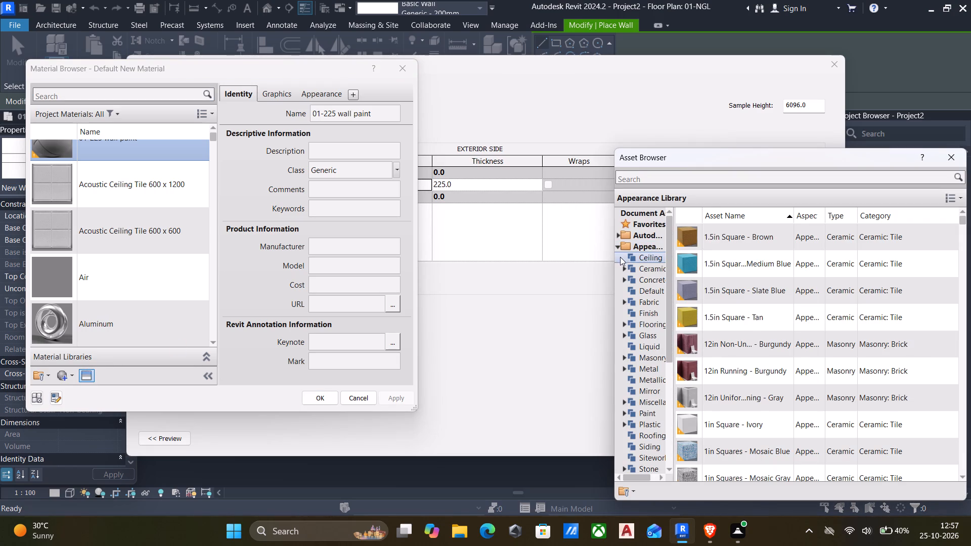
scroll(626, 347, "down", 5)
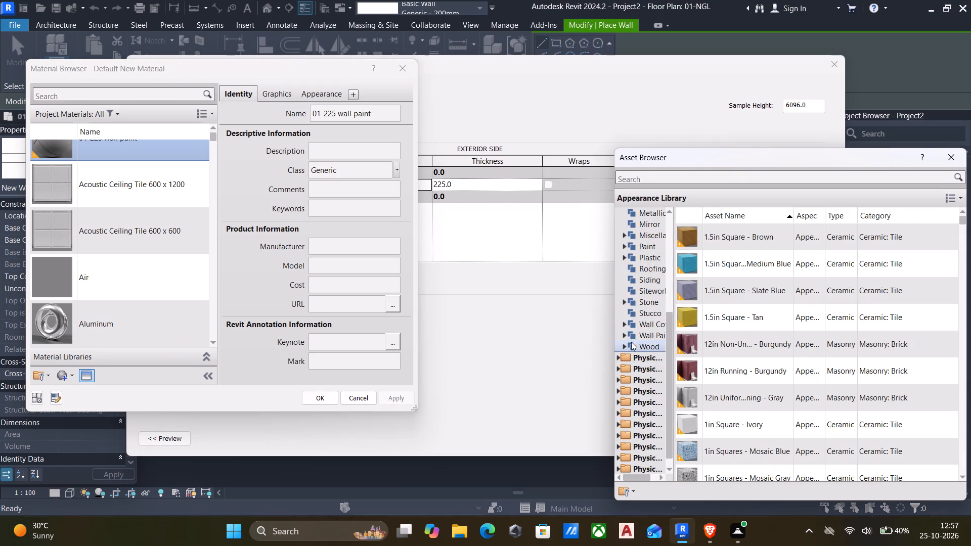
double_click(631, 338)
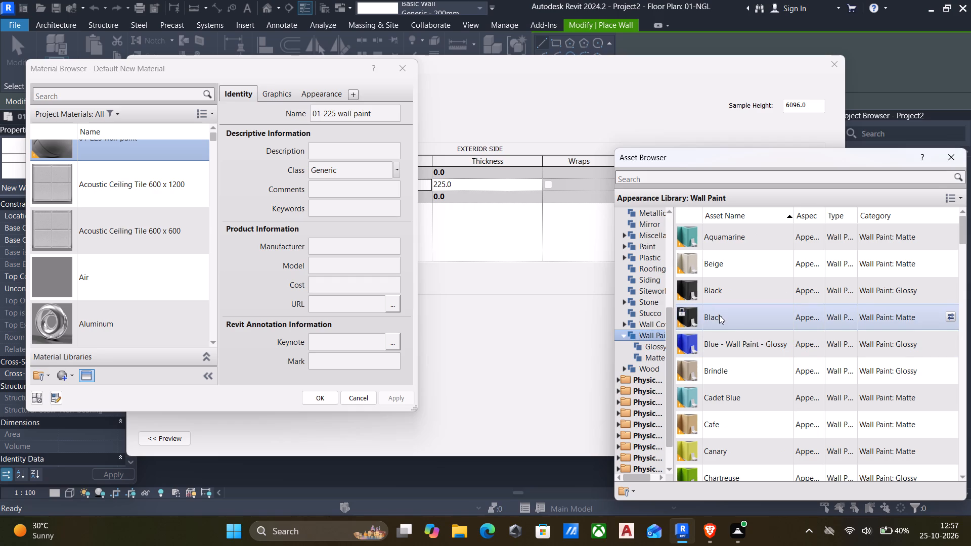
scroll(720, 329, "down", 6)
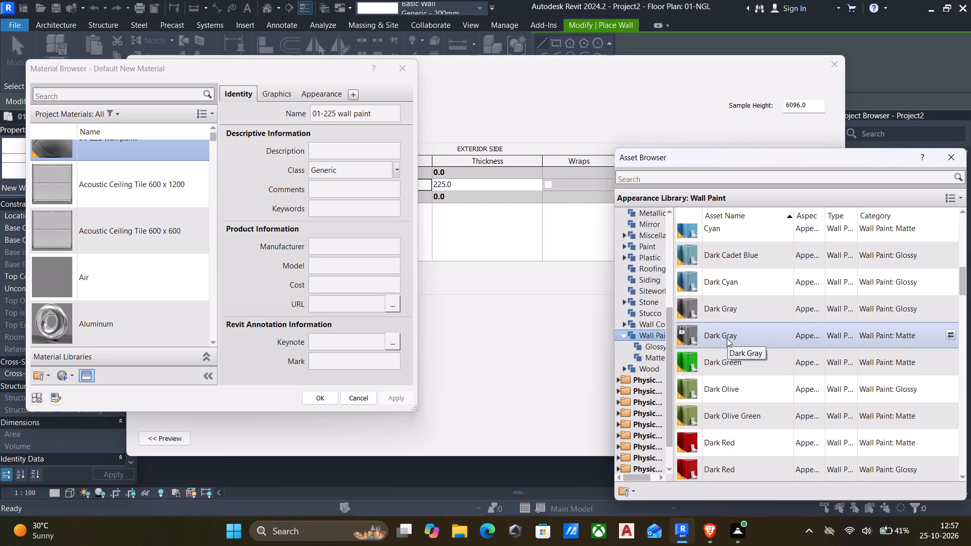
scroll(728, 319, "up", 1)
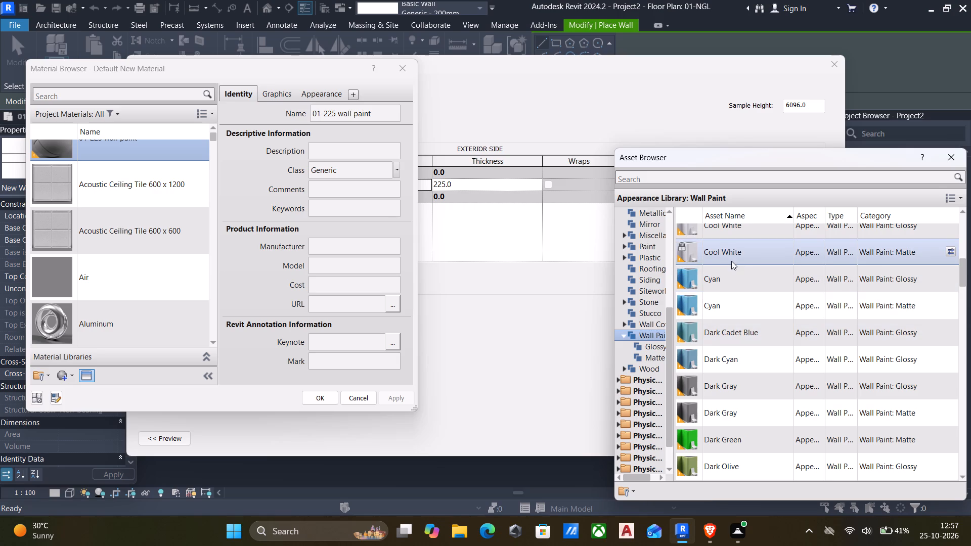
scroll(732, 257, "up", 1)
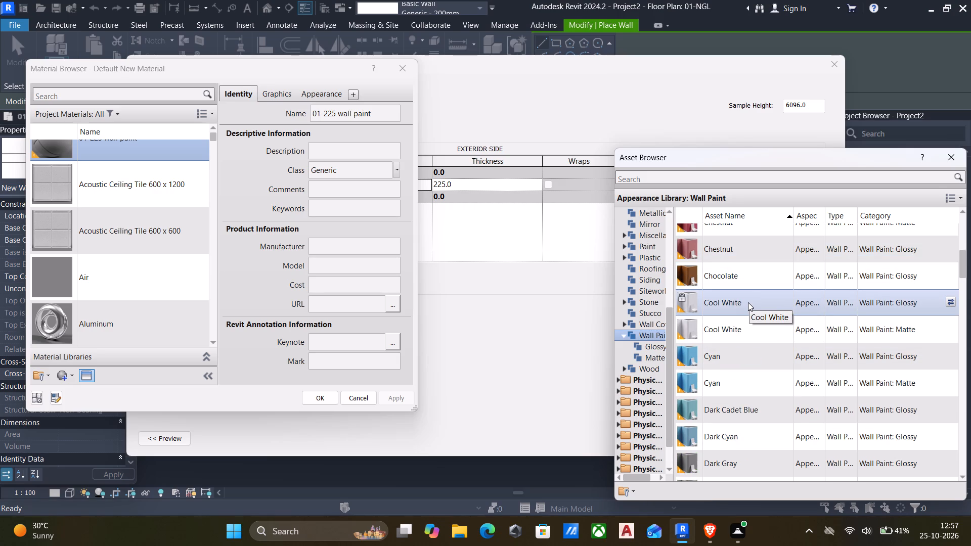
double_click(748, 302)
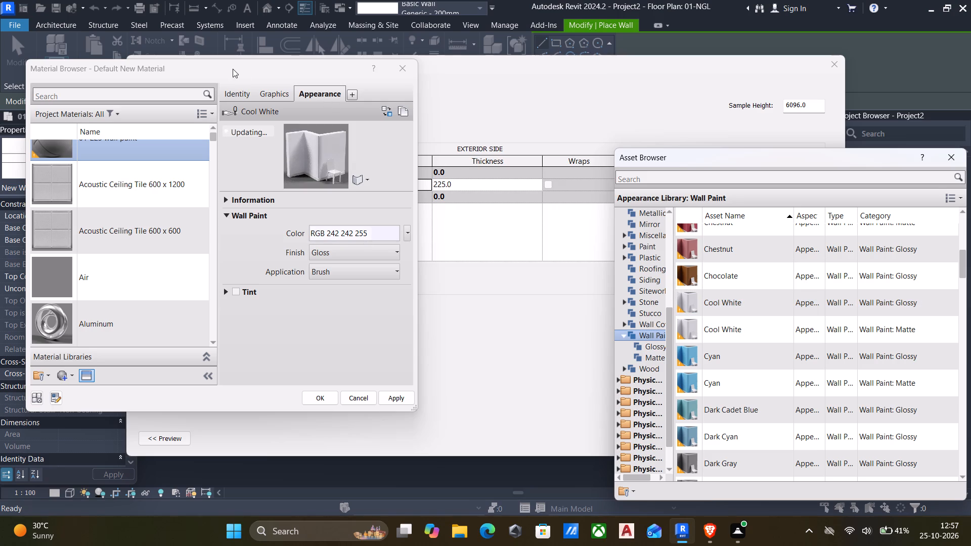
Enable Use Render Appearance for the material's shading, assign the material to the Structure layer and accept the 01-225 wall type.
left_click(271, 92)
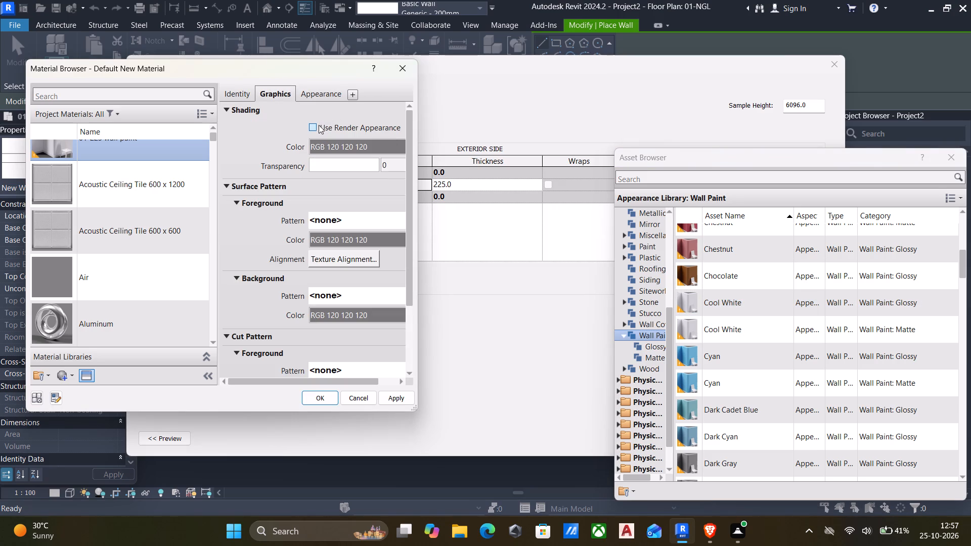
left_click(318, 126)
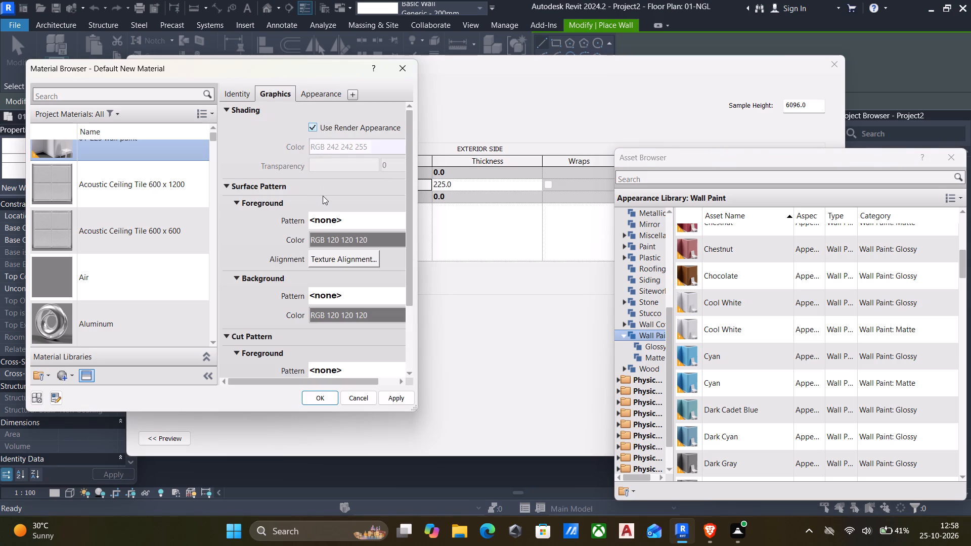
left_click(398, 401)
left_click(313, 398)
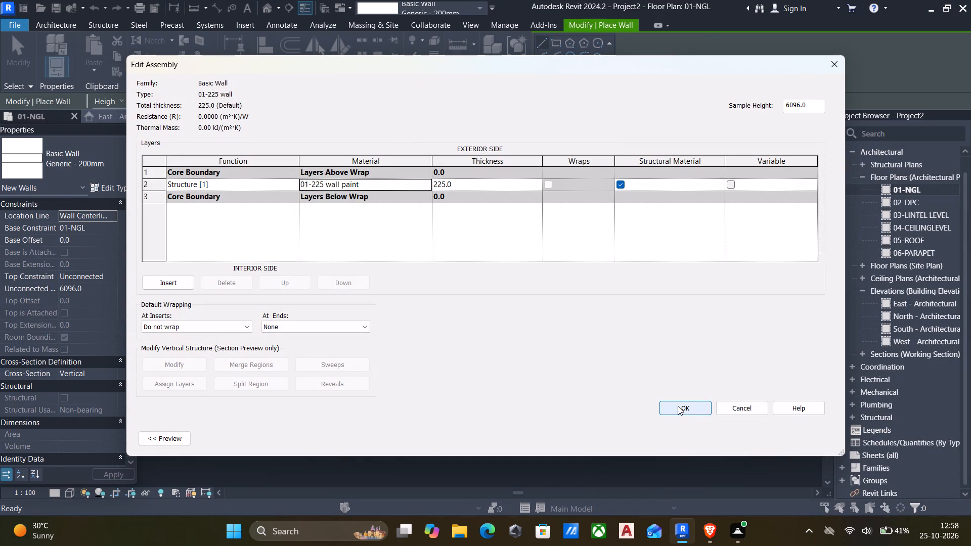
left_click(678, 406)
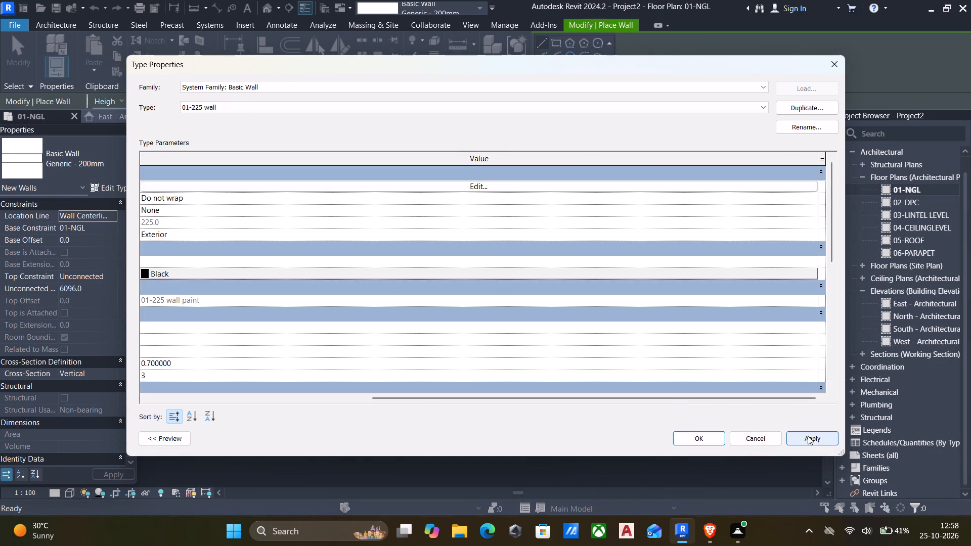
left_click(808, 436)
left_click(702, 438)
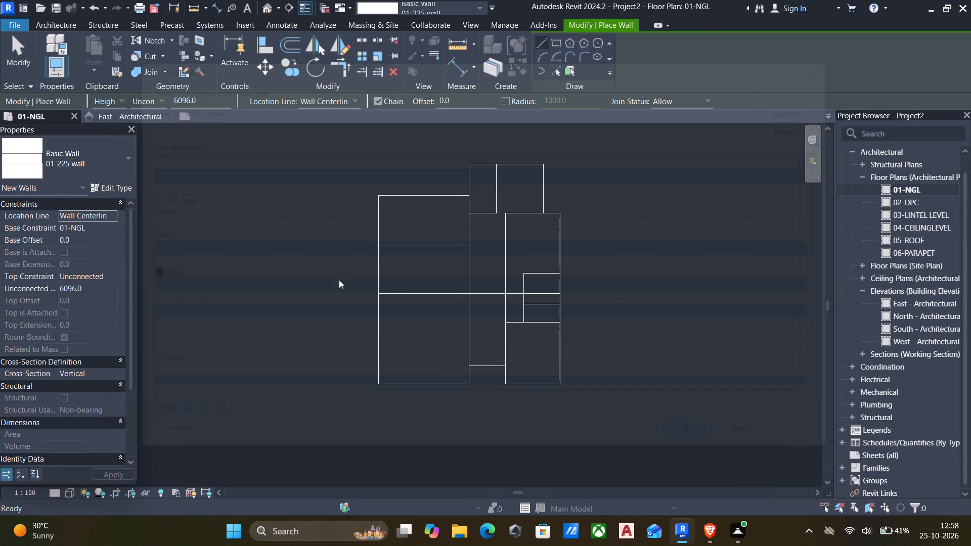
Set the height constraint of the new walls up to level 05-ROOF.
left_click(122, 102)
left_click(120, 102)
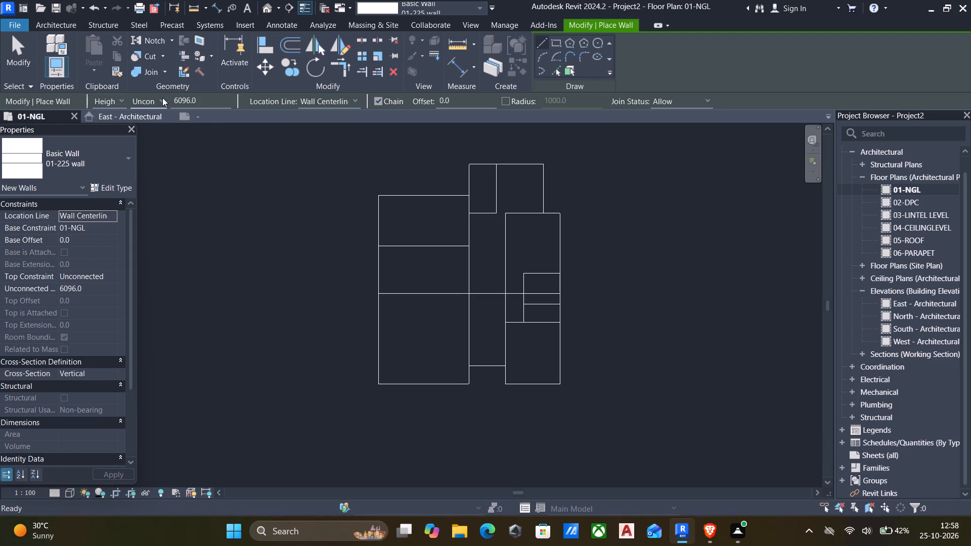
left_click(162, 98)
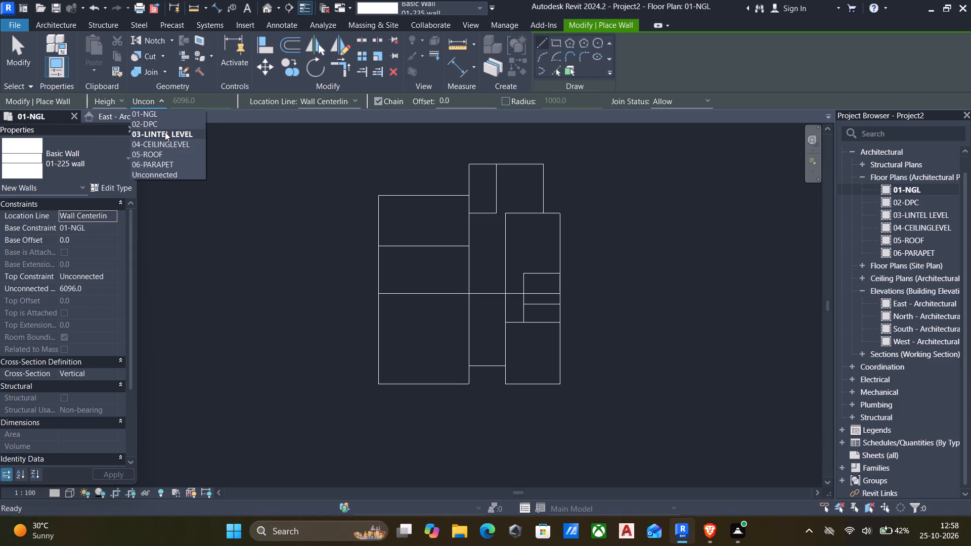
left_click(165, 132)
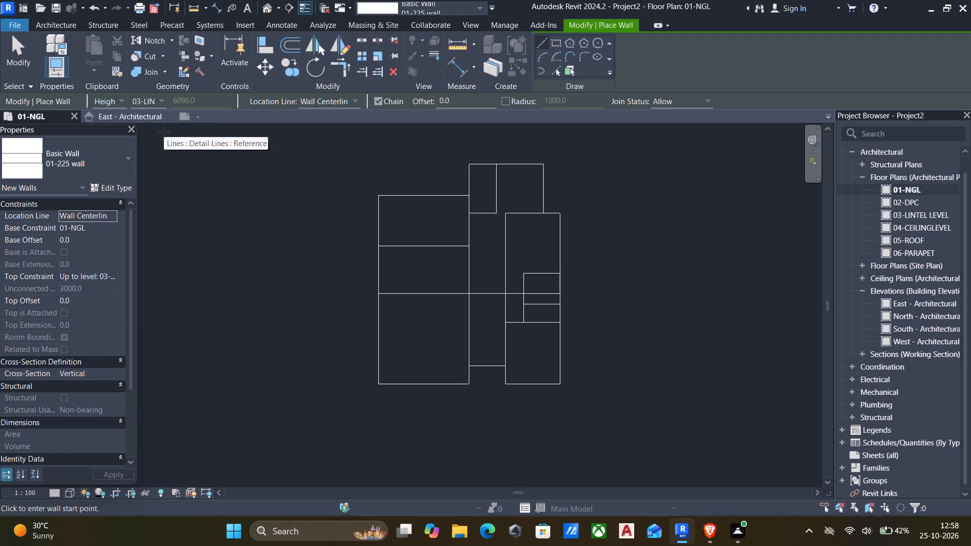
left_click(159, 103)
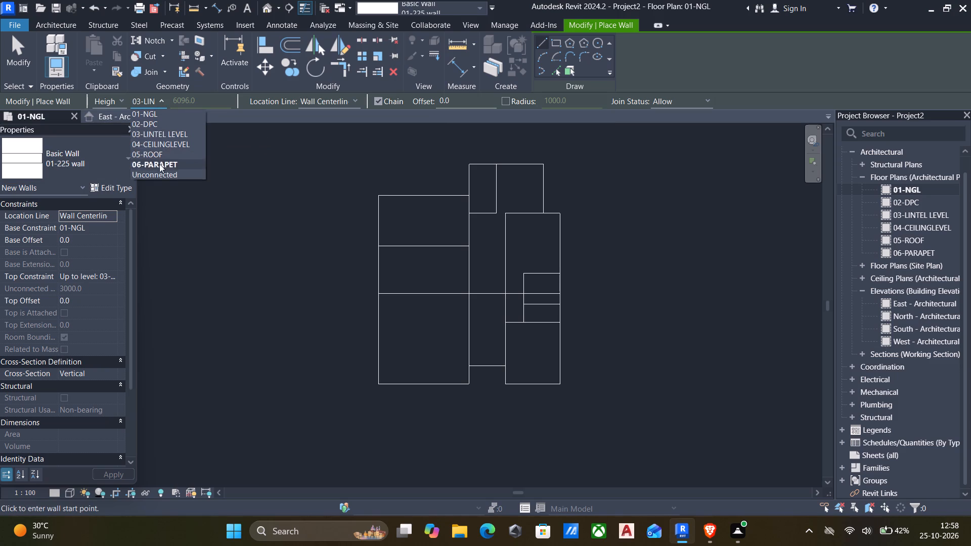
left_click(161, 156)
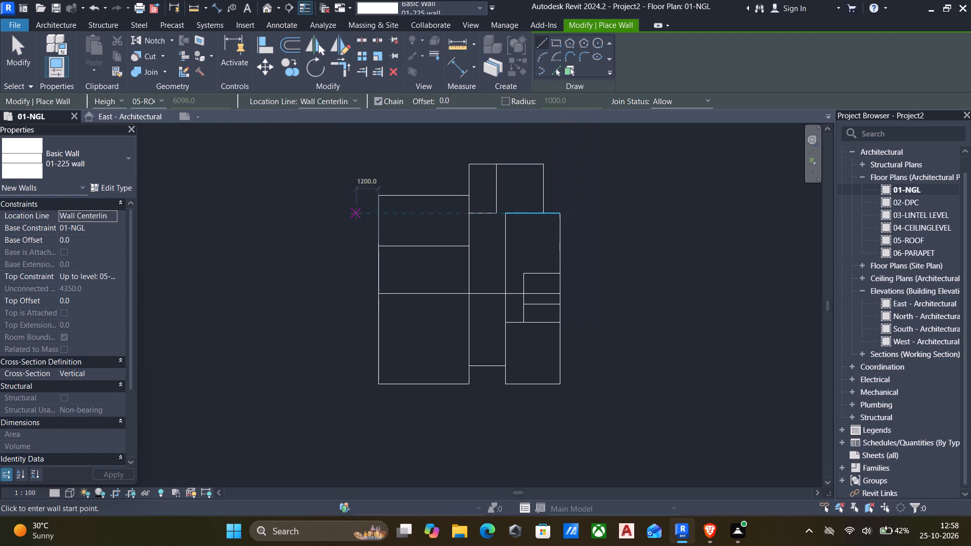
Draw a closed loop of 01-225 walls along the detail lines of the 5000 x 5000 south-west room.
left_click(378, 387)
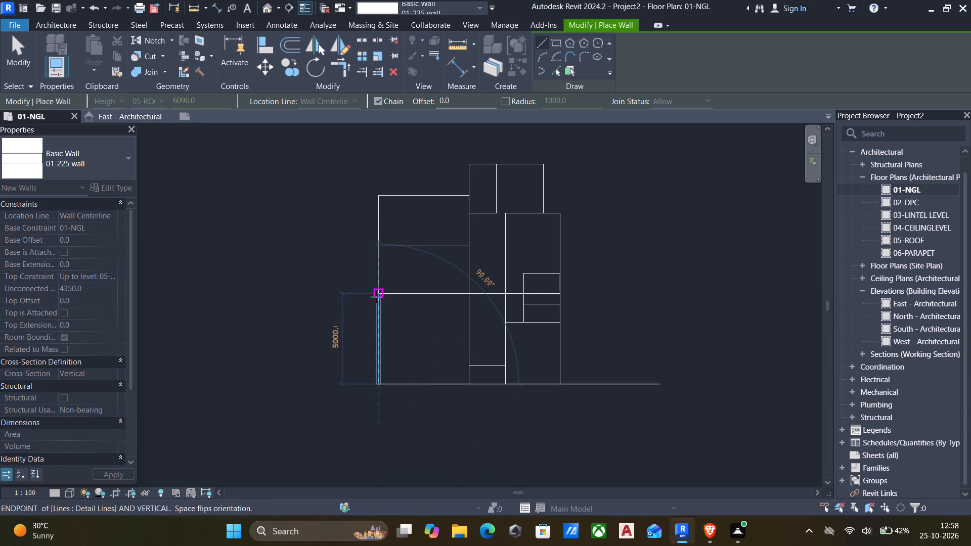
left_click(376, 297)
left_click(468, 293)
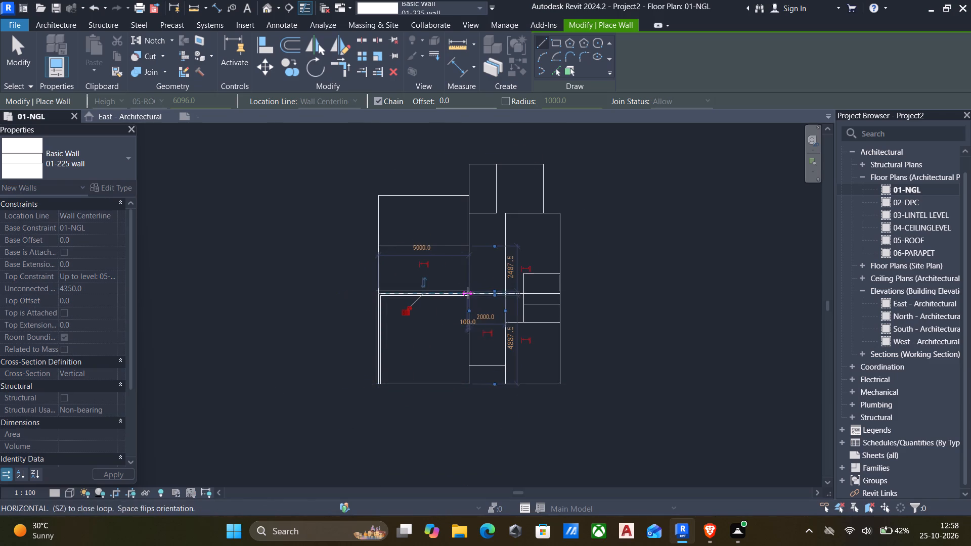
left_click(465, 388)
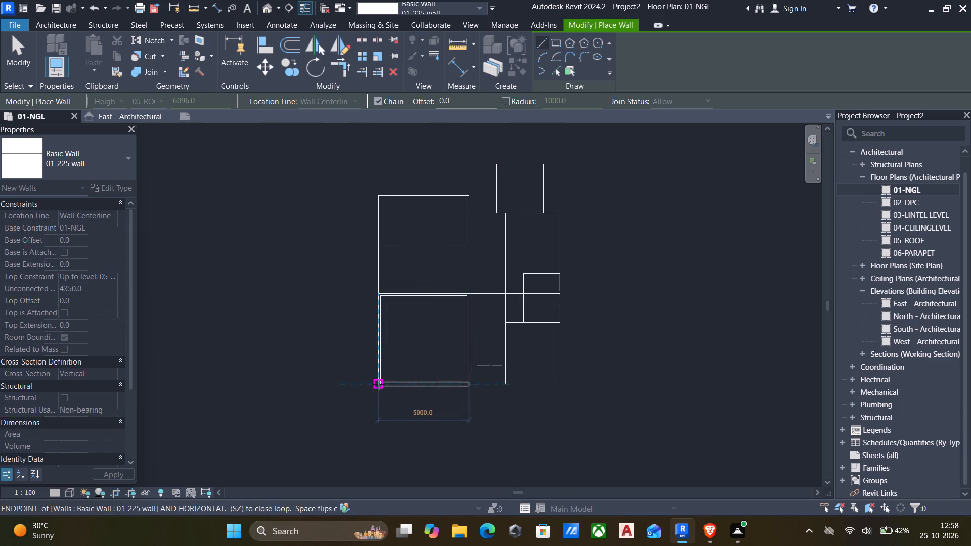
left_click(379, 384)
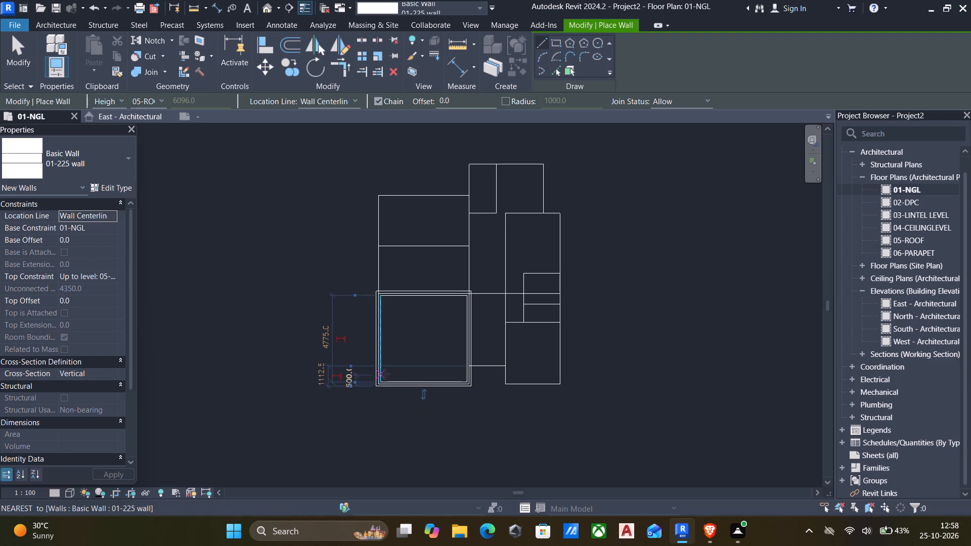
key("Escape")
Draw 01-225 walls from the south-west room's east wall along the short link line and around the 3000 mm wide eastern block.
scroll(468, 386, "up", 5)
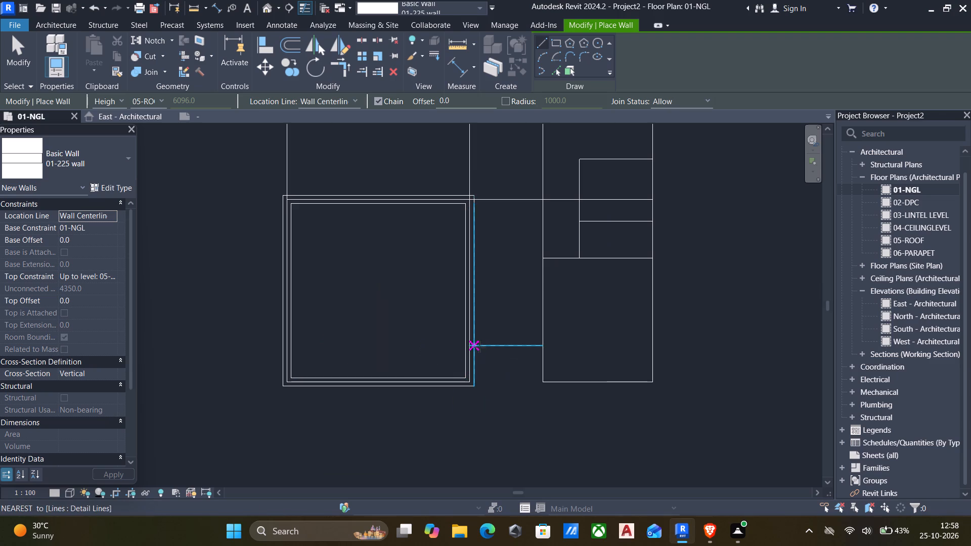
left_click(478, 347)
left_click(544, 352)
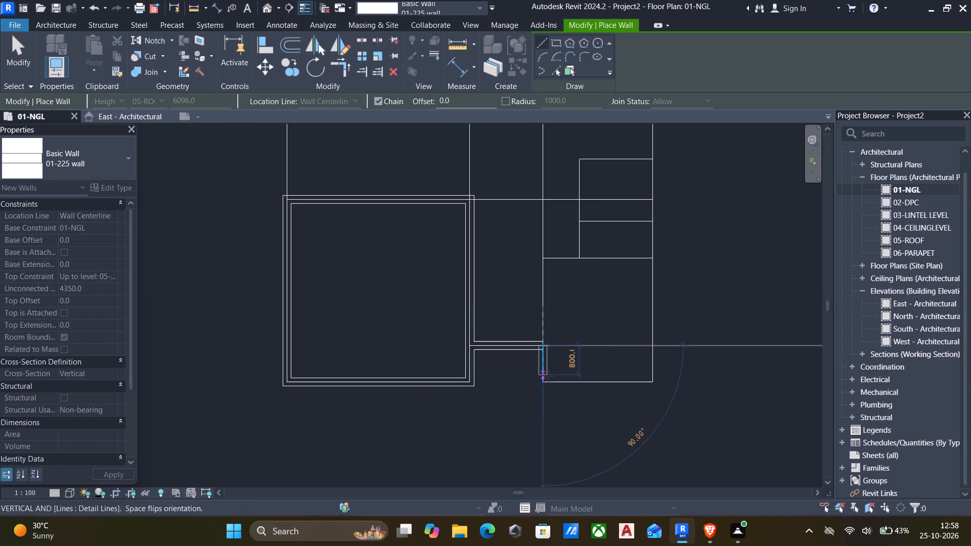
left_click(546, 380)
left_click(651, 386)
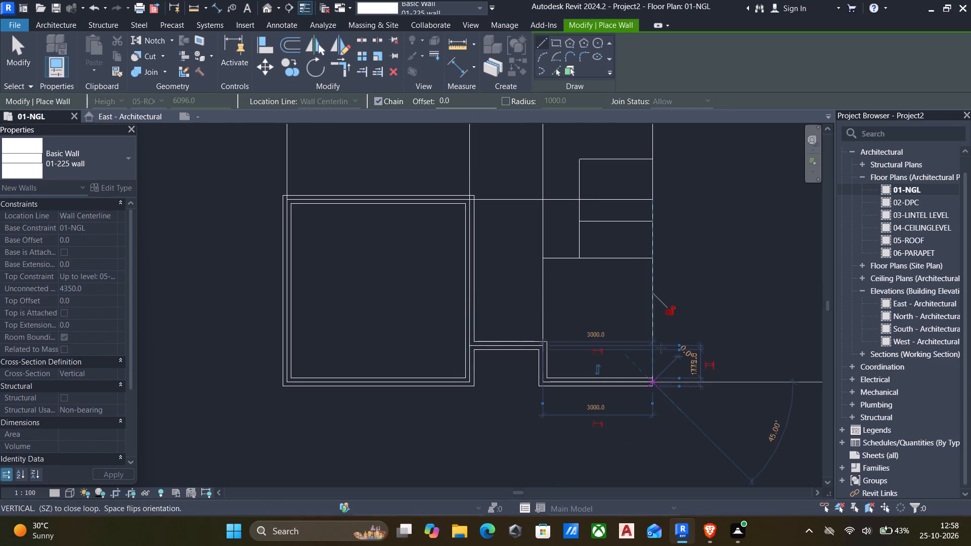
middle_click_drag(652, 285, 648, 387)
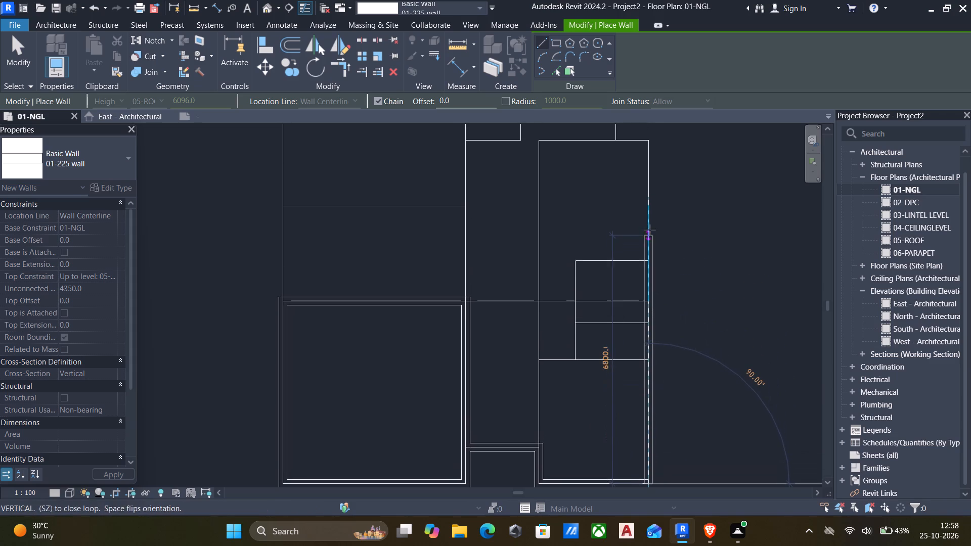
left_click(643, 143)
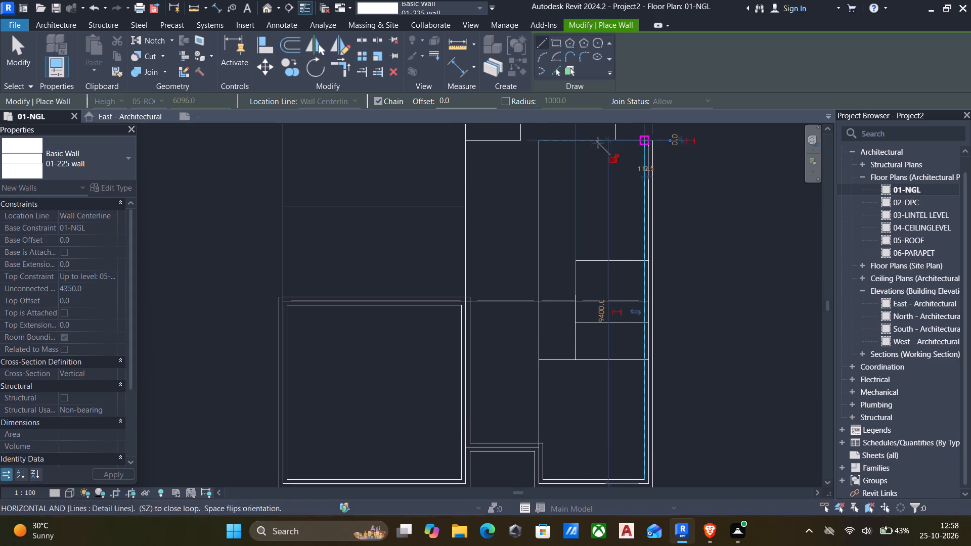
left_click(542, 143)
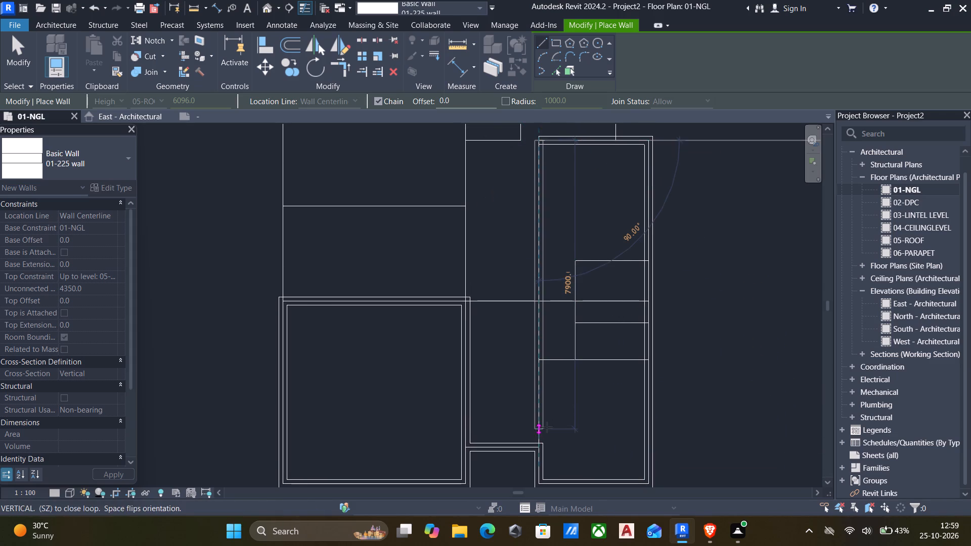
left_click(539, 443)
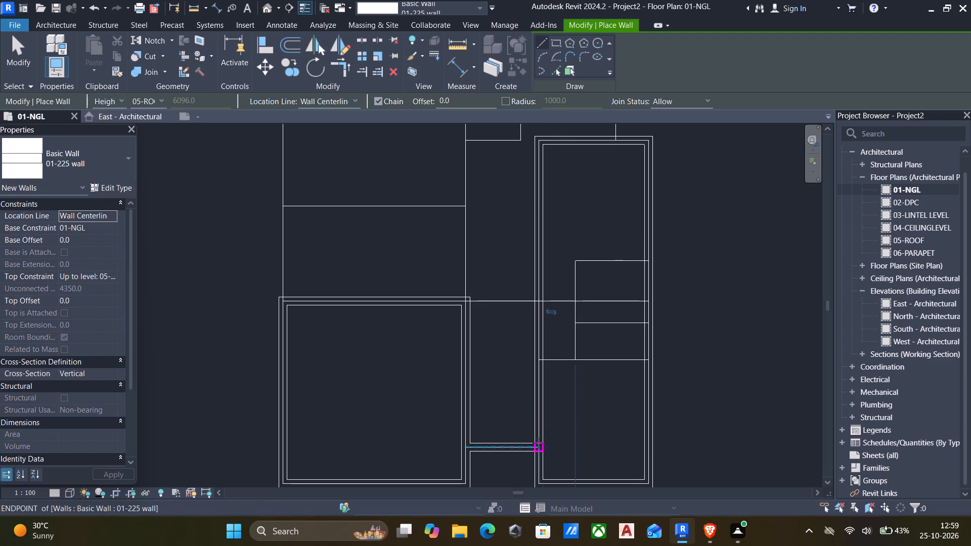
key("Escape")
key("Escape")
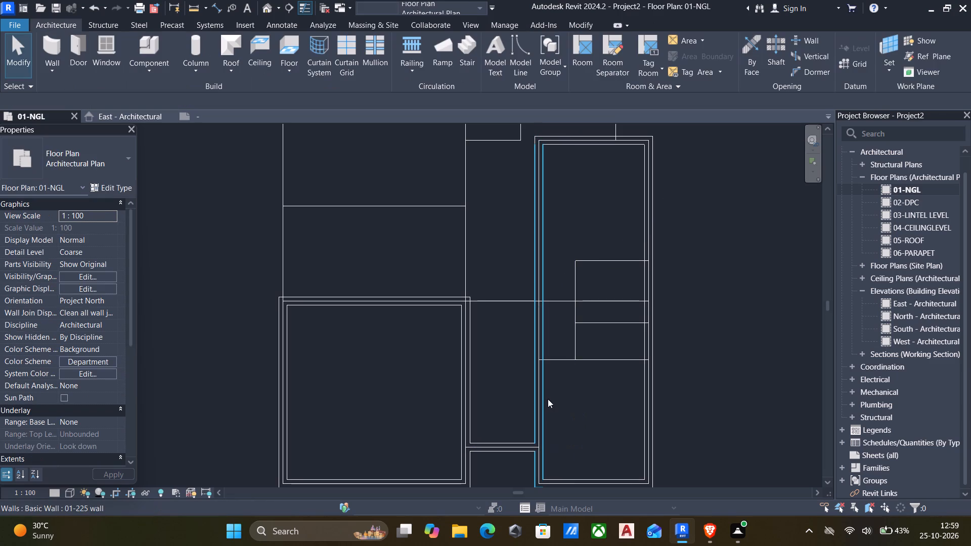
left_click(548, 399)
key("Escape")
Check the type properties and layer structure of the 01-225 wall on the south-west room's west side.
scroll(552, 400, "down", 5)
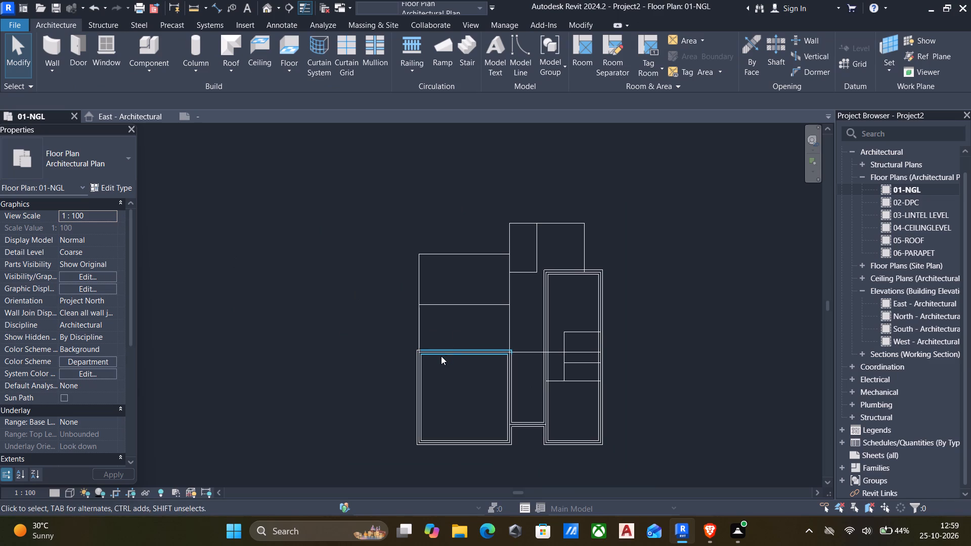
left_click(419, 379)
scroll(419, 379, "up", 4)
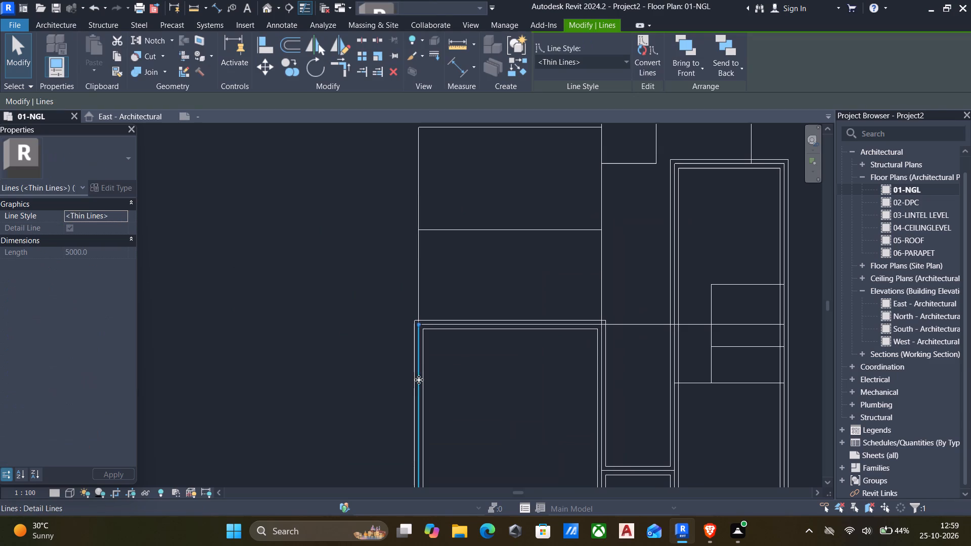
scroll(419, 380, "up", 1)
key("Escape")
scroll(421, 377, "up", 4)
left_click(427, 367)
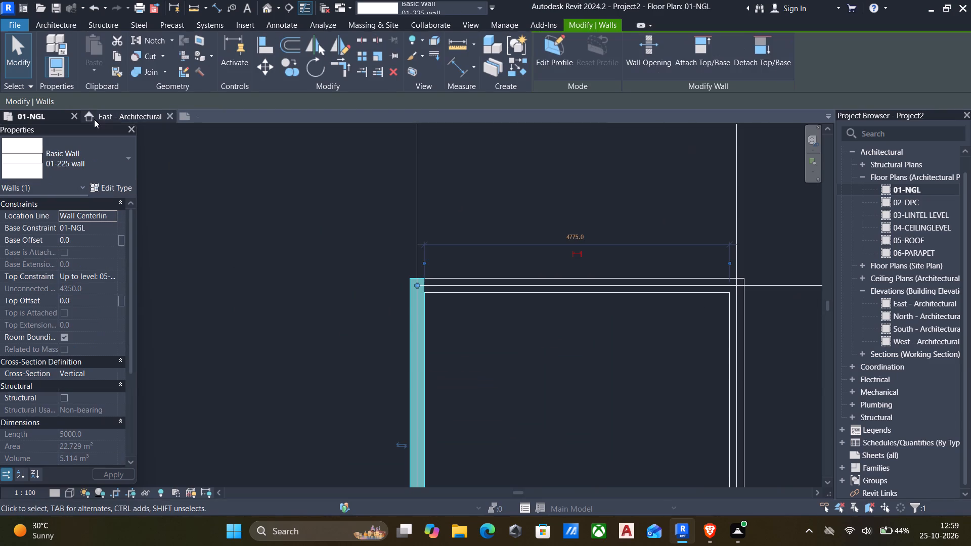
left_click(120, 187)
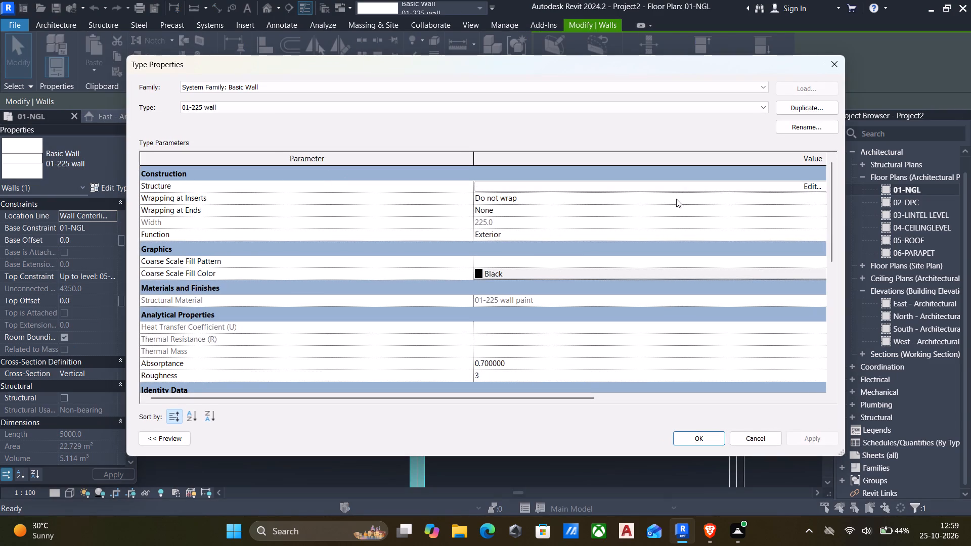
left_click(799, 191)
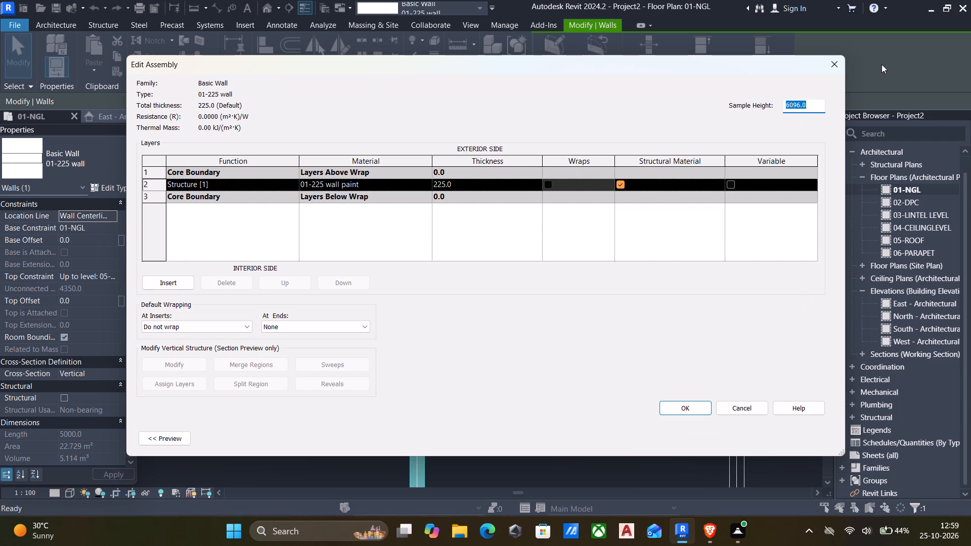
left_click(689, 407)
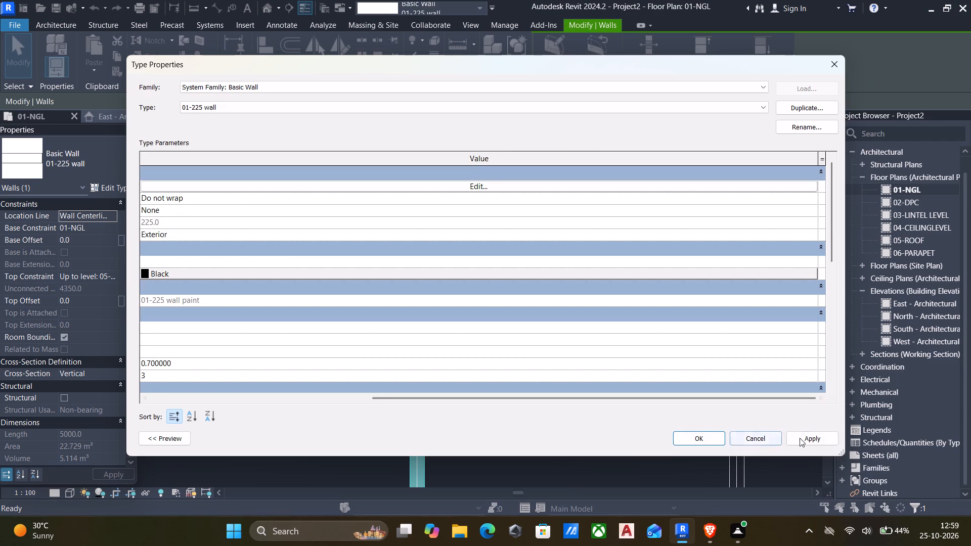
left_click(809, 440)
left_click(699, 437)
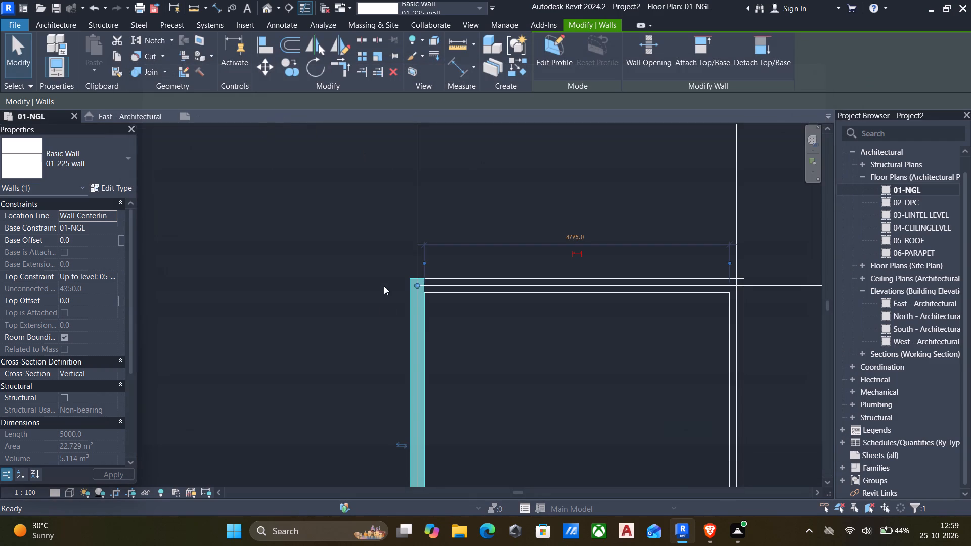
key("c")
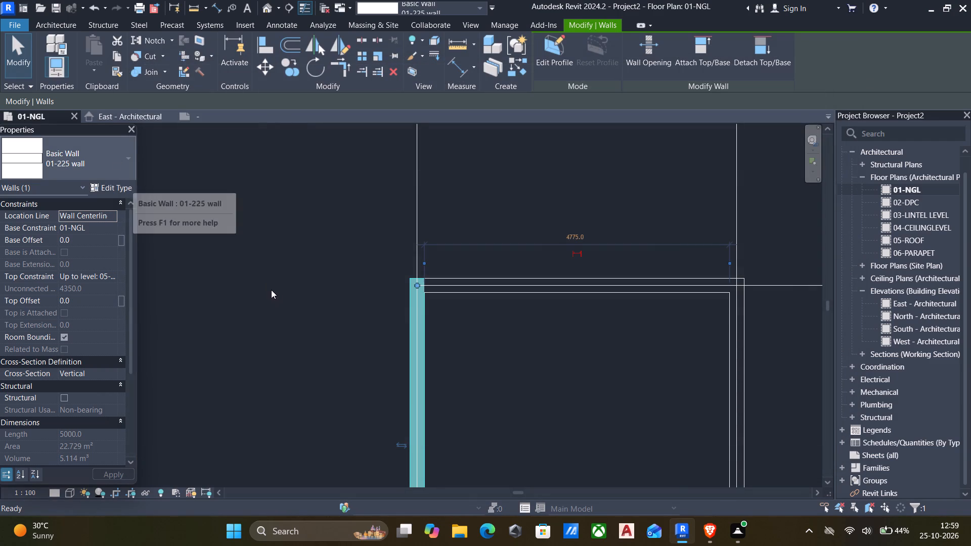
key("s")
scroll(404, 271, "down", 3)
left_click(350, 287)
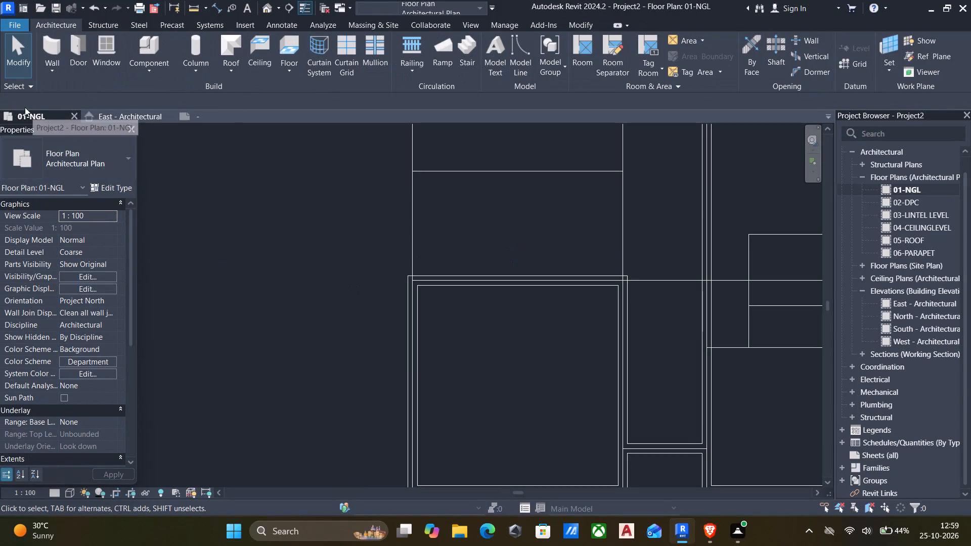
Draw 01-225 walls from the south-west room's north-west corner along the outer western and northern outline to the eastern block's north wall.
type("wa")
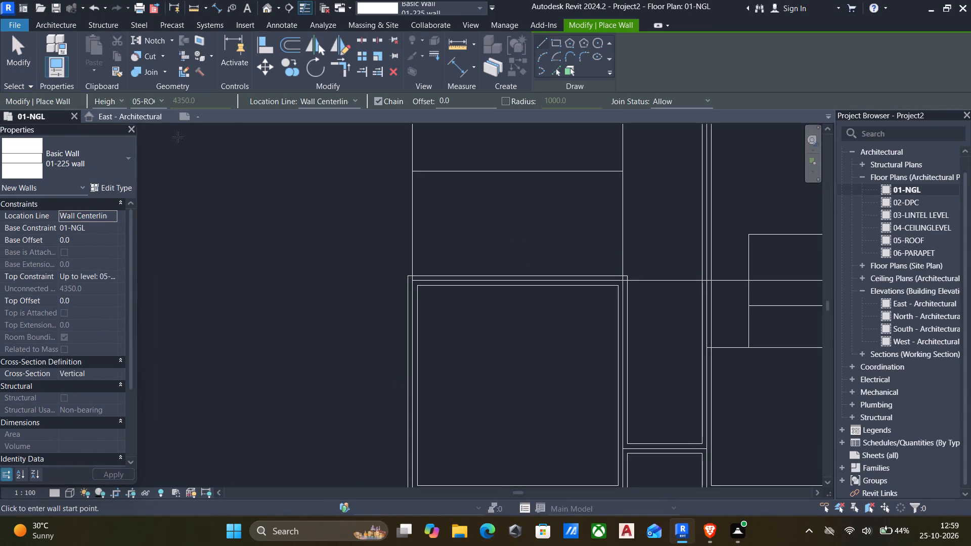
scroll(413, 275, "up", 5)
left_click(411, 275)
middle_click_drag(407, 207, 403, 394)
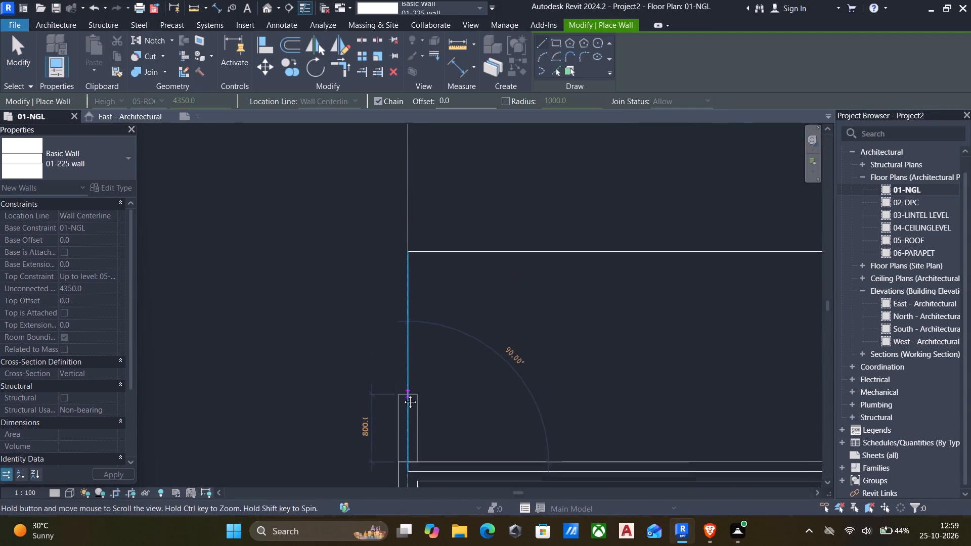
middle_click_drag(403, 394, 402, 396)
scroll(411, 345, "down", 4)
left_click(407, 153)
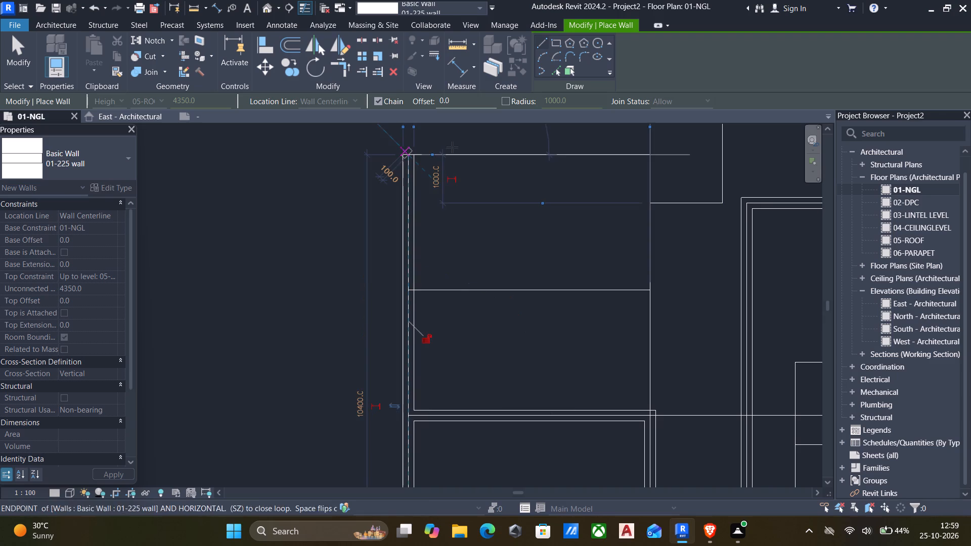
middle_click_drag(646, 159, 586, 289)
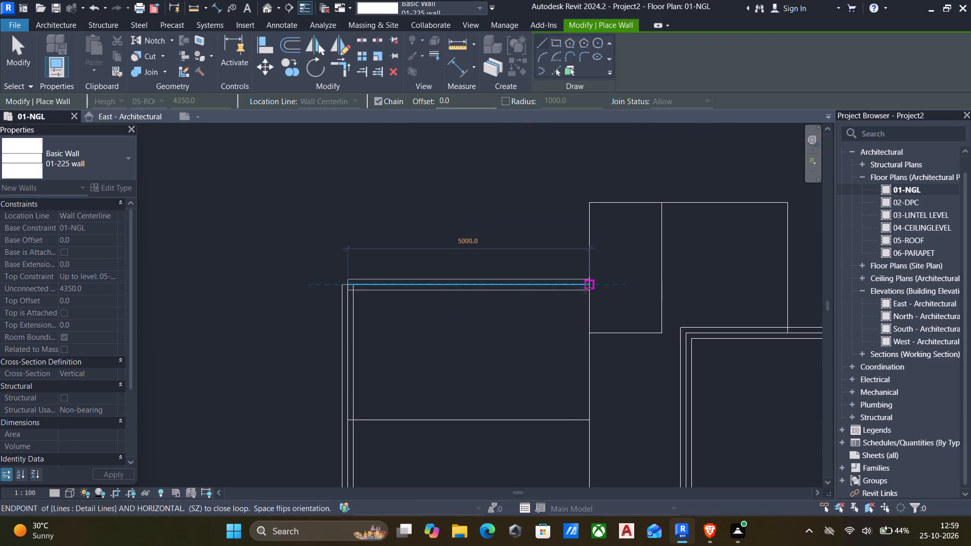
left_click(591, 287)
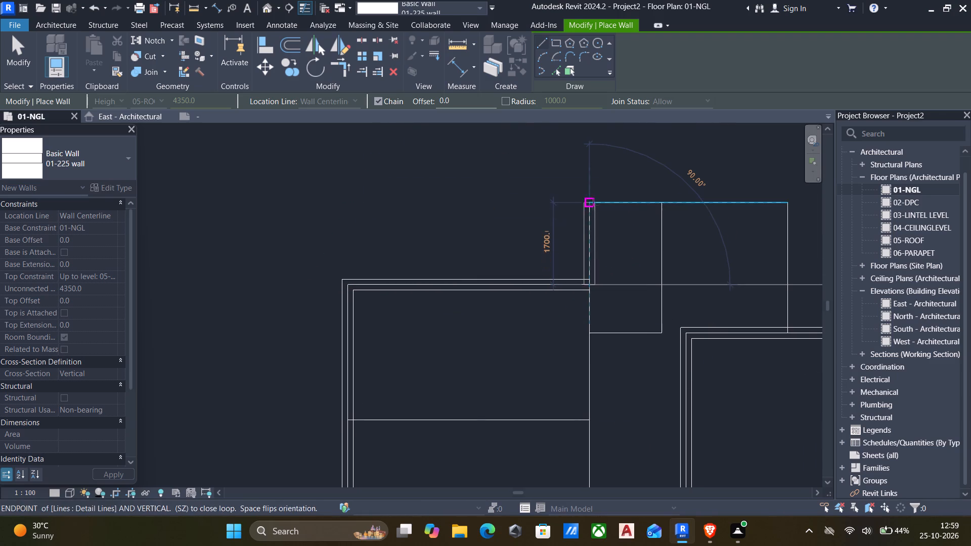
left_click(593, 201)
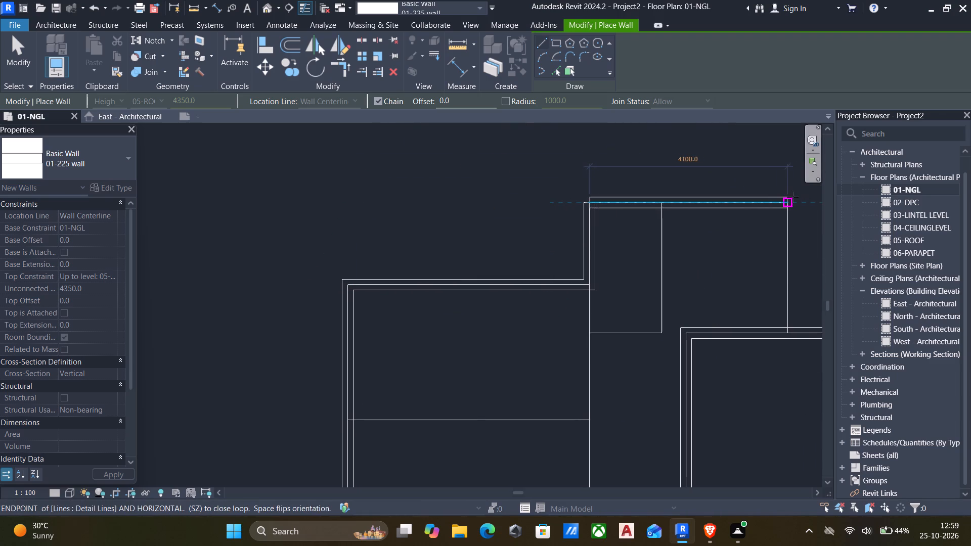
left_click(792, 197)
scroll(796, 304, "down", 1)
middle_click_drag(796, 304, 777, 284)
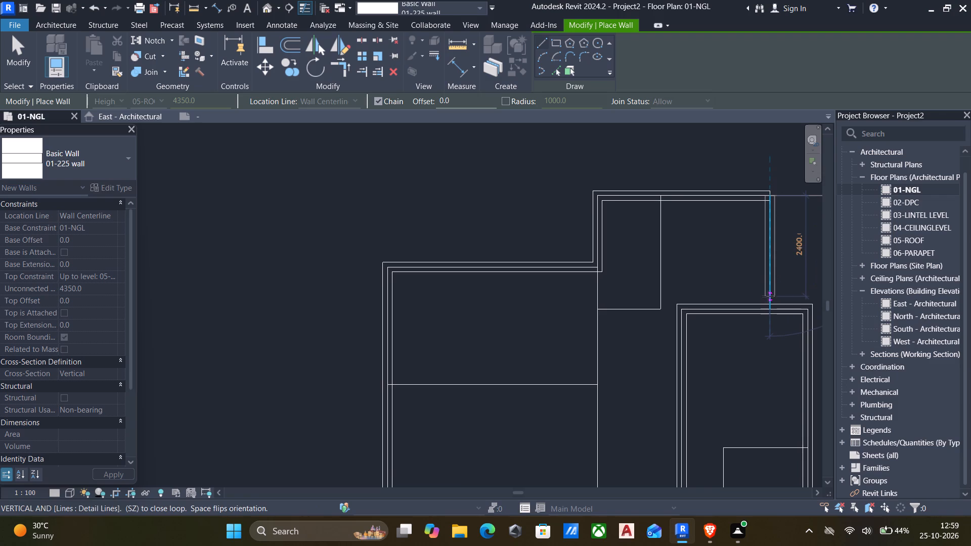
left_click(769, 301)
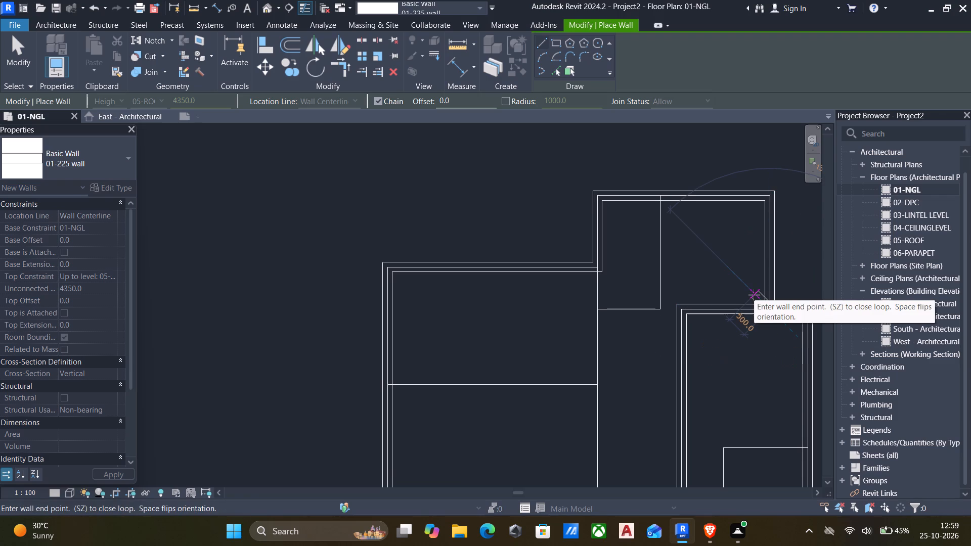
key("Escape")
Draw a 01-225 wall from the south-west room's north-east corner straight across to the eastern block's east wall.
scroll(745, 313, "down", 4)
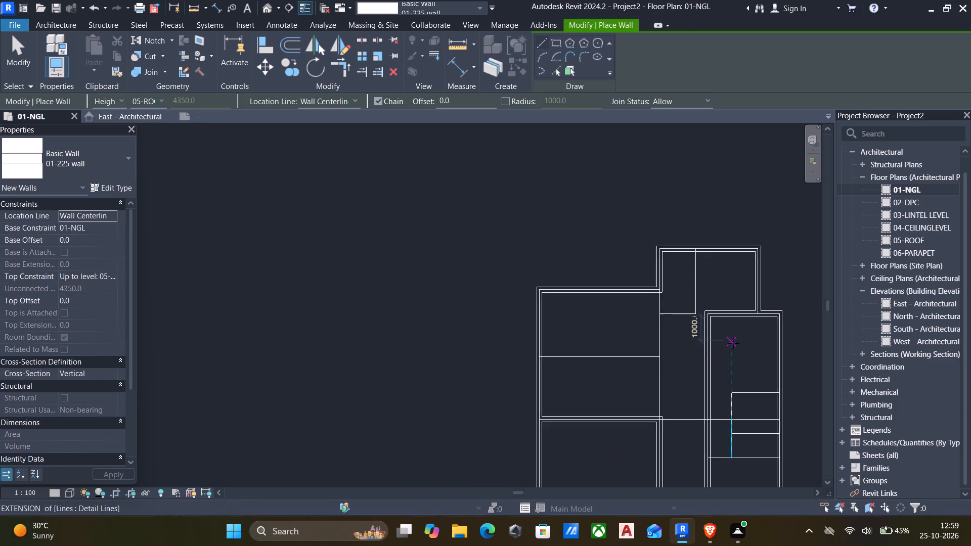
middle_click_drag(729, 351, 713, 260)
scroll(692, 315, "up", 4)
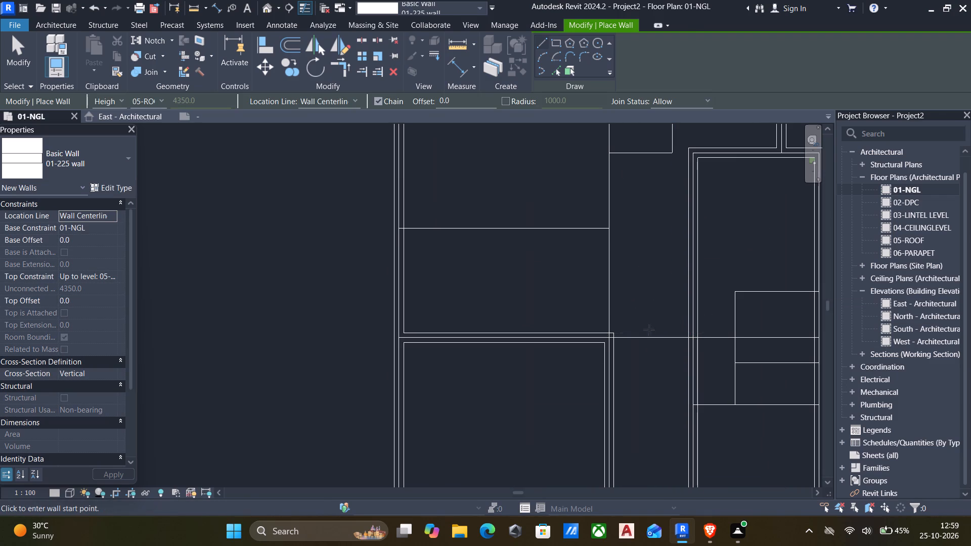
left_click(612, 339)
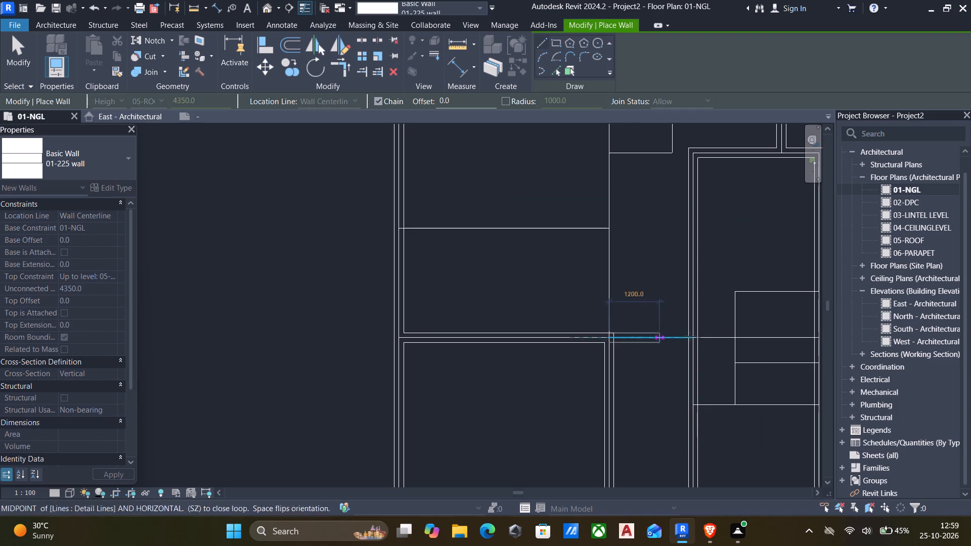
middle_click_drag(700, 337, 527, 334)
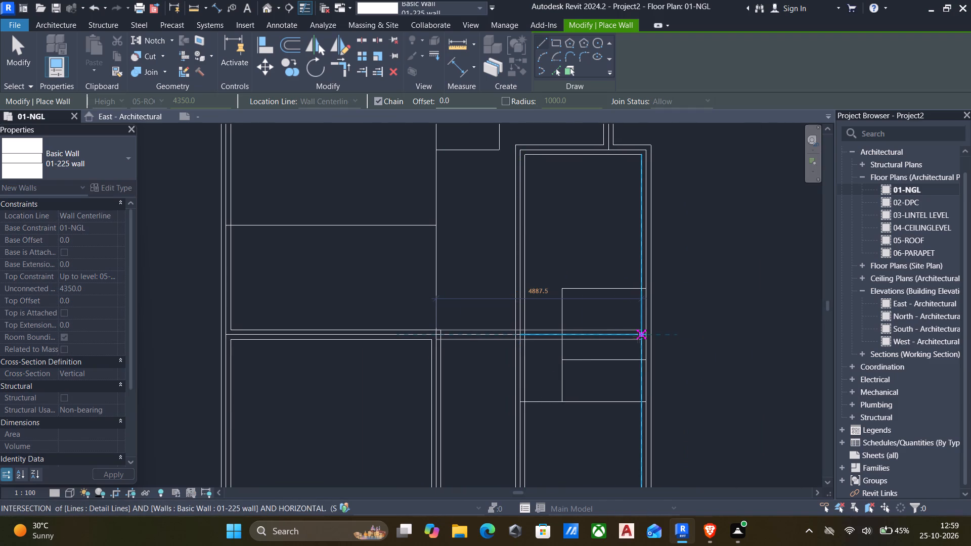
left_click(638, 337)
key("Escape")
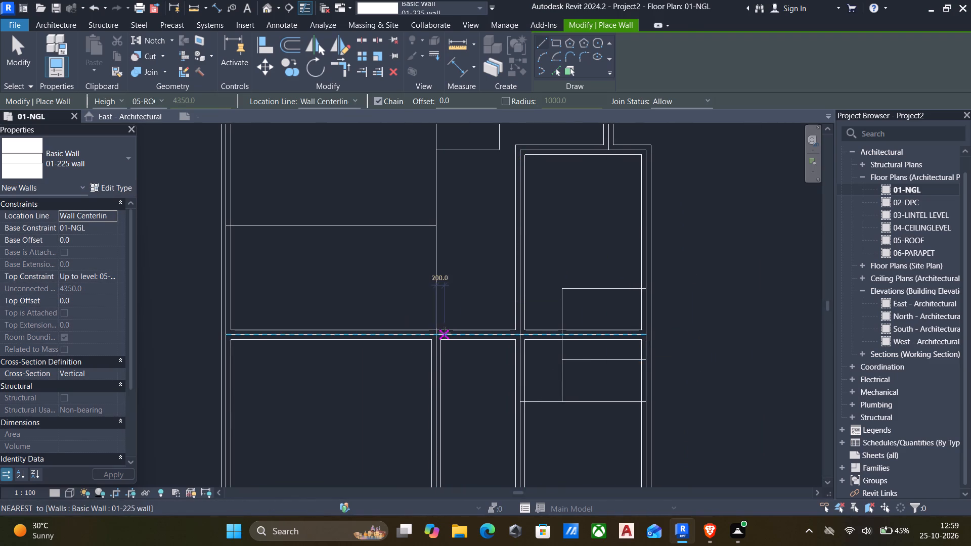
Draw a 01-225 wall north from the south-west room's north-east corner along the detail line to the north-west rooms' upper wall.
left_click(435, 330)
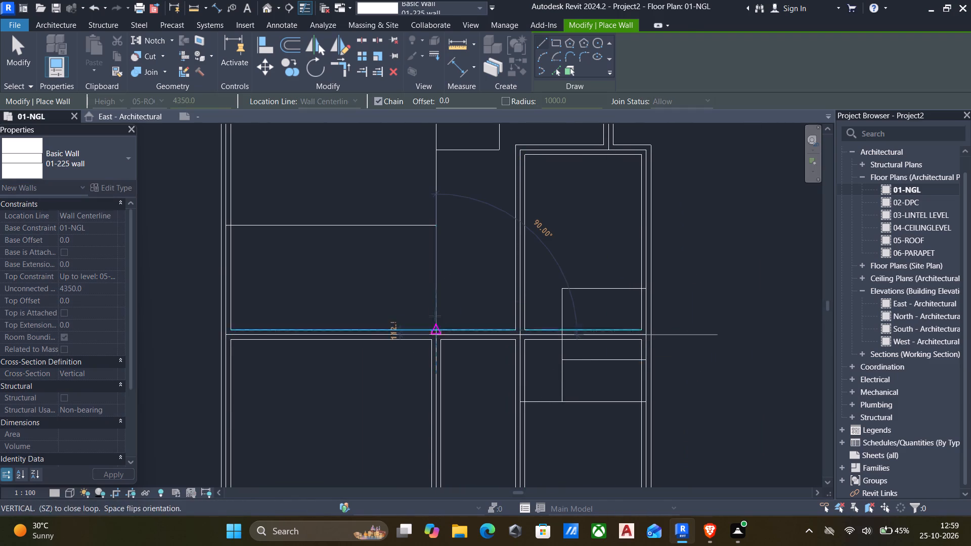
middle_click_drag(434, 254, 427, 387)
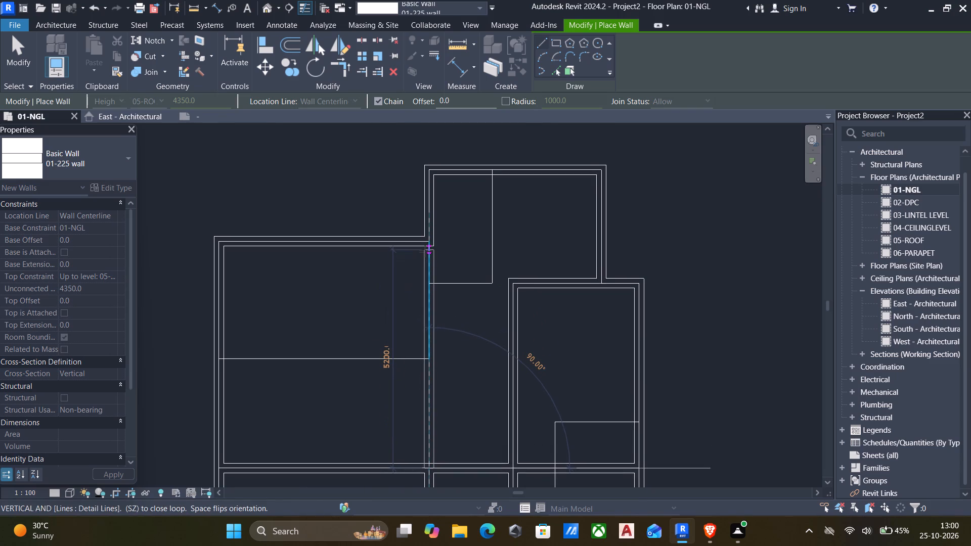
left_click(425, 251)
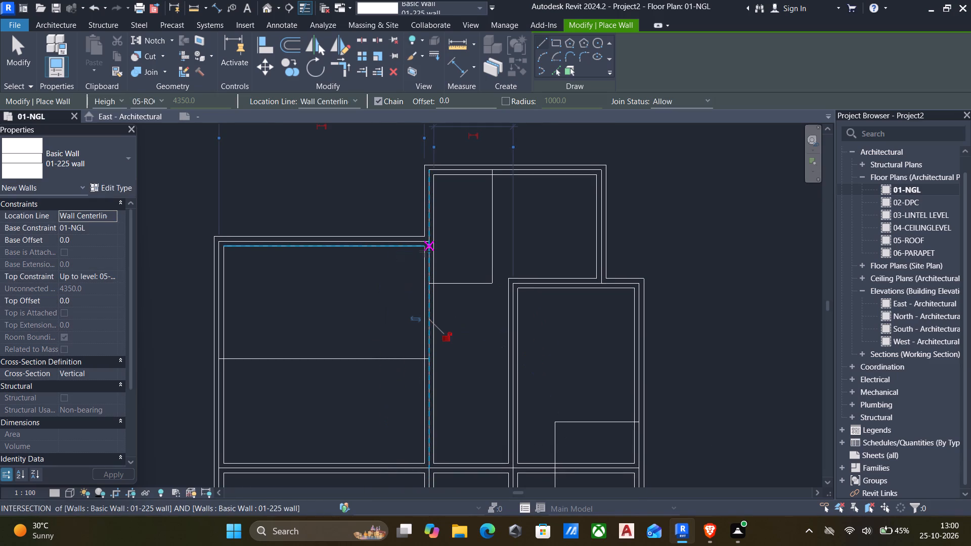
key("Escape")
key("Escape")
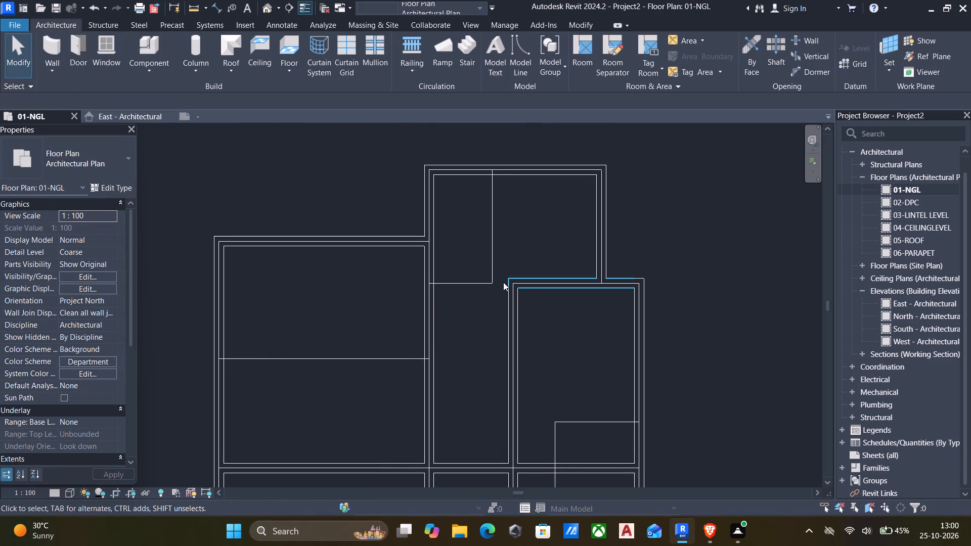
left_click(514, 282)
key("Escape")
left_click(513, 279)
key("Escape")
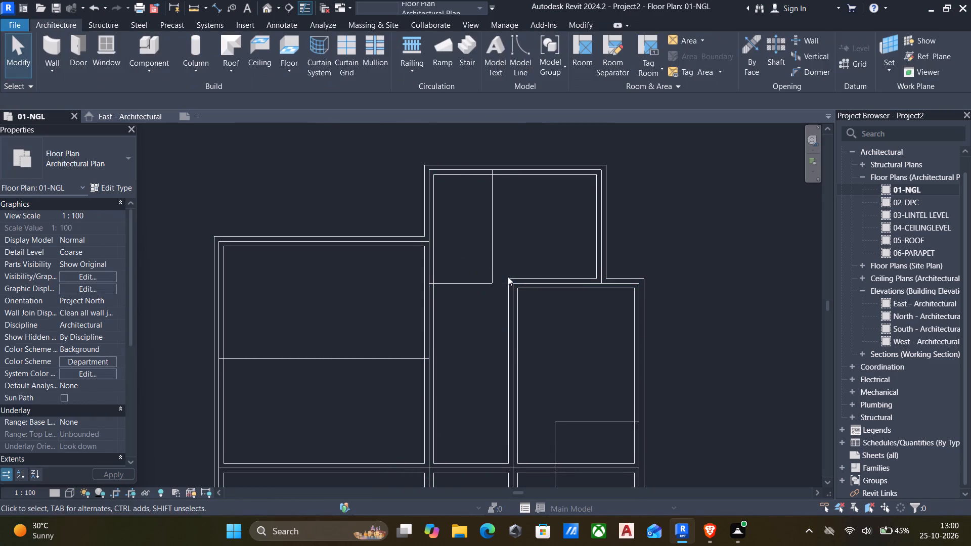
Extend the eastern block's north 01-225 wall westward until it meets the long north-south wall, making it 5000 mm long.
left_click(508, 277)
left_click_drag(510, 285, 456, 292)
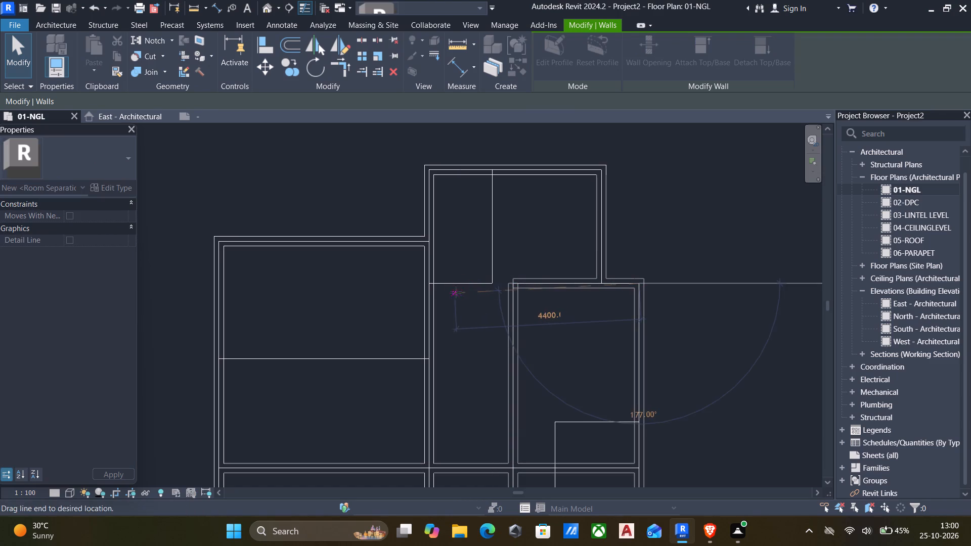
left_click_drag(456, 292, 434, 286)
key("Escape")
scroll(522, 301, "down", 2)
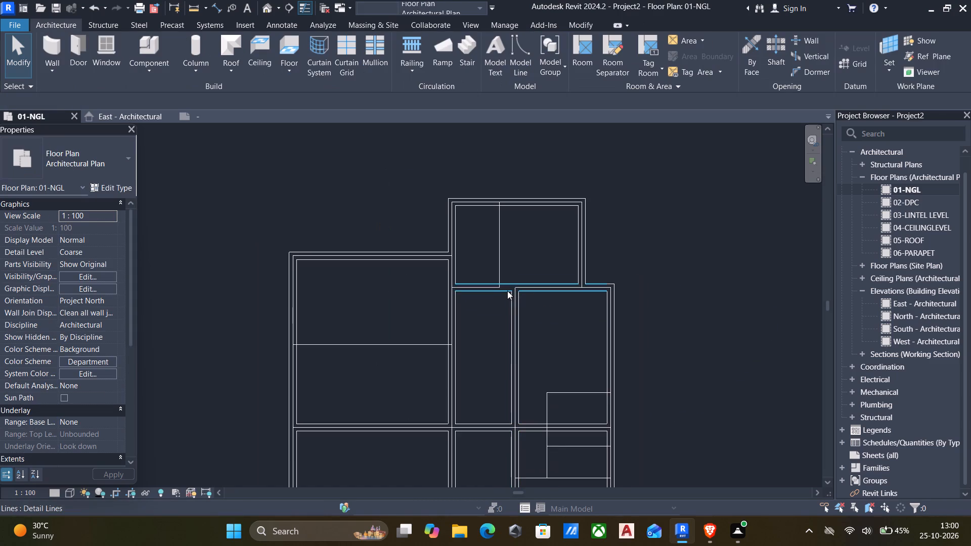
left_click(505, 291)
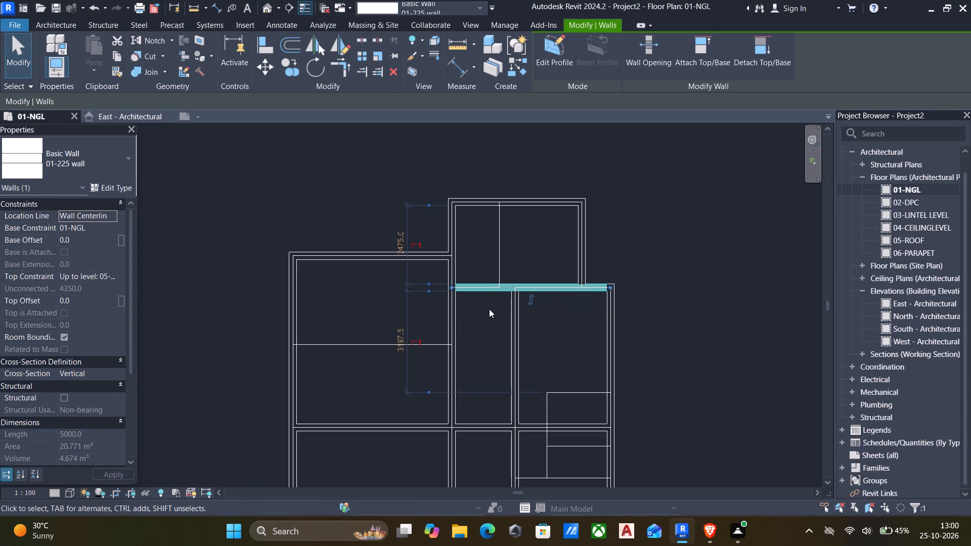
left_click(489, 309)
Draw a 01-225 wall along the horizontal detail line that divides the large north-west space, from the west wall to the north-south wall.
scroll(497, 314, "down", 1)
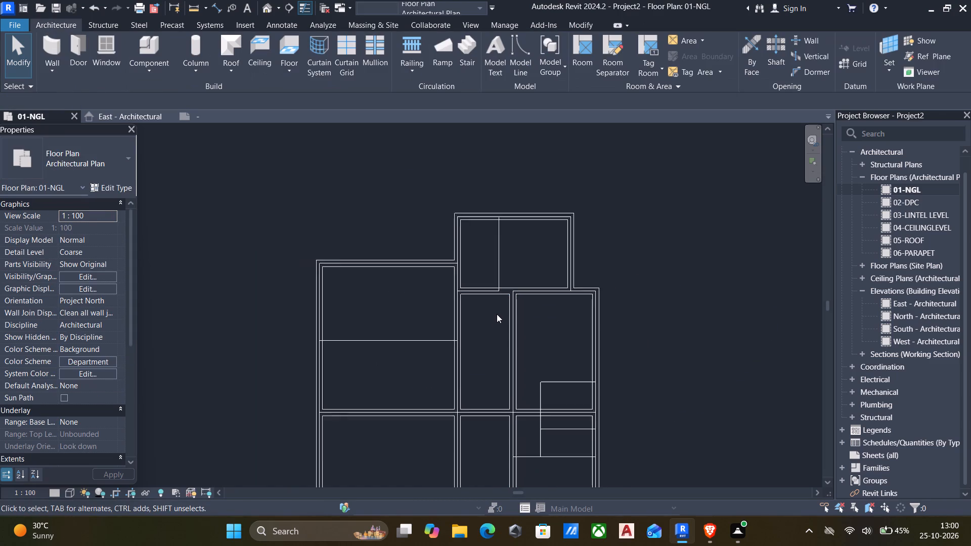
scroll(497, 314, "down", 1)
middle_click_drag(498, 351, 531, 235)
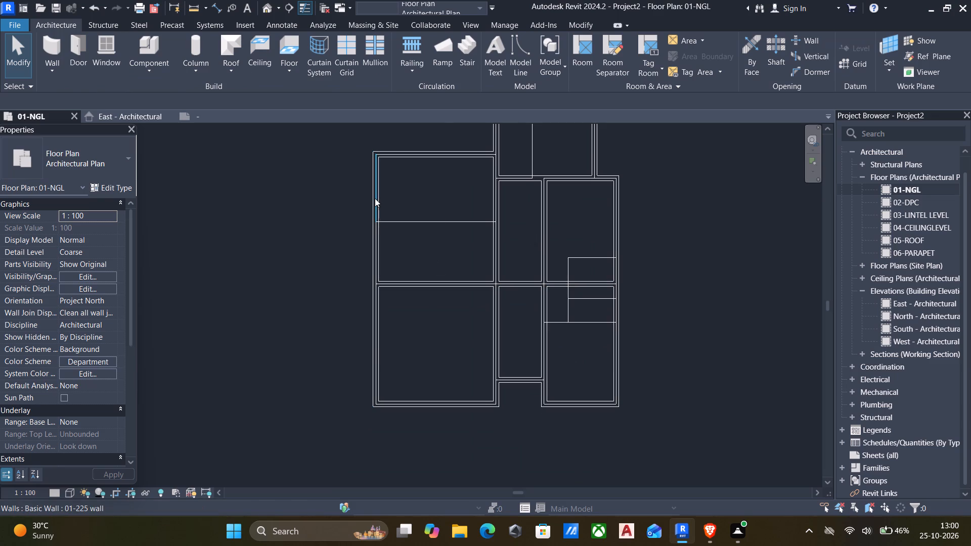
type("wa")
scroll(387, 220, "up", 5)
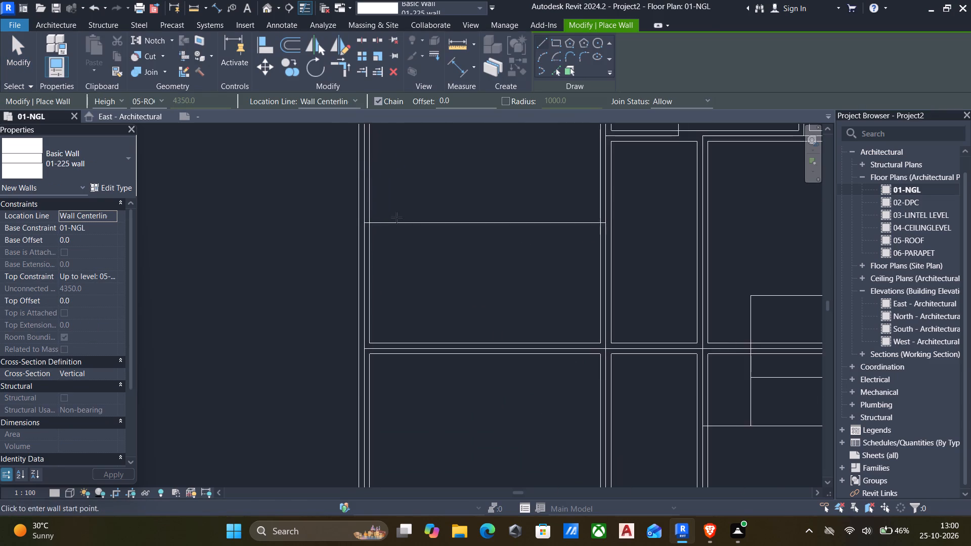
scroll(394, 222, "up", 4)
left_click(351, 222)
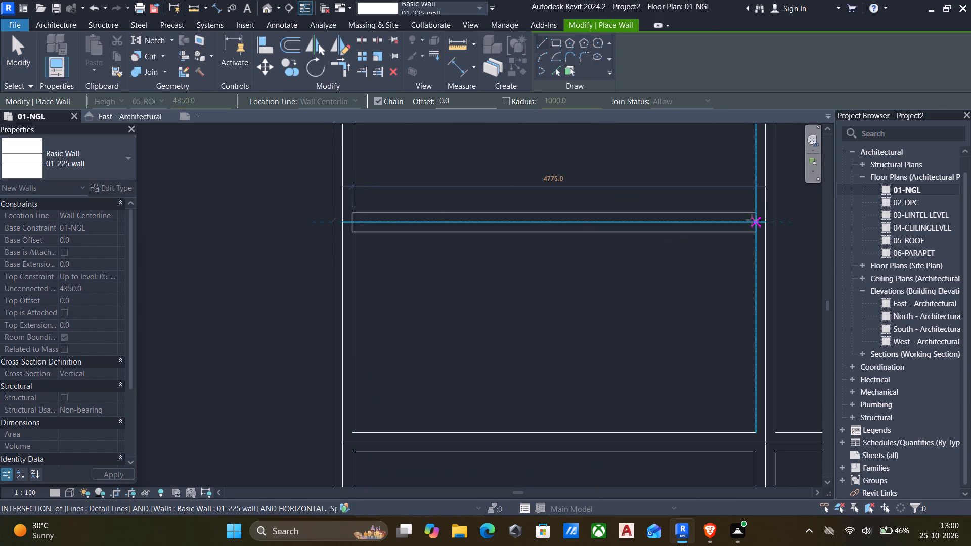
left_click(763, 220)
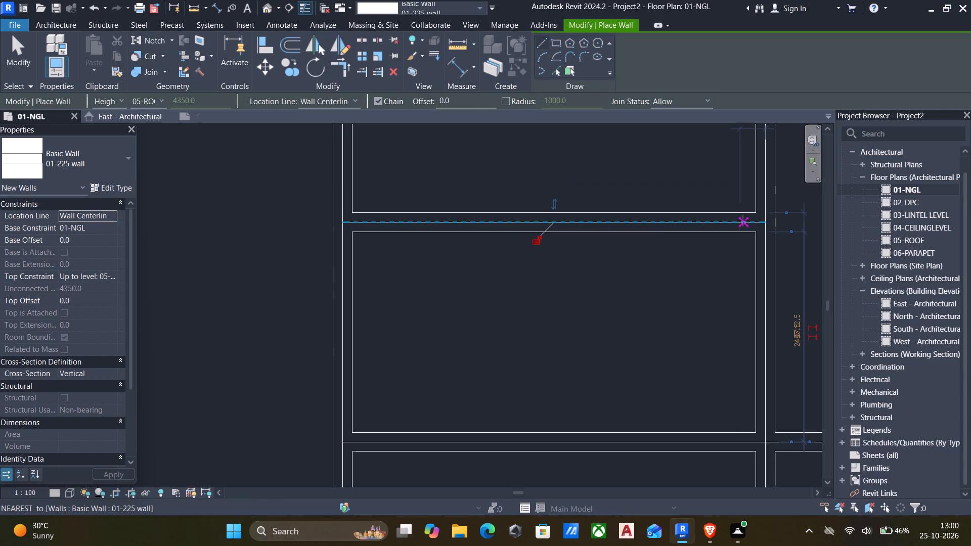
key("Escape")
Draw a 01-225 wall across the south-east room along its lowest horizontal detail line, from the room's west wall to the east wall.
scroll(730, 221, "down", 4)
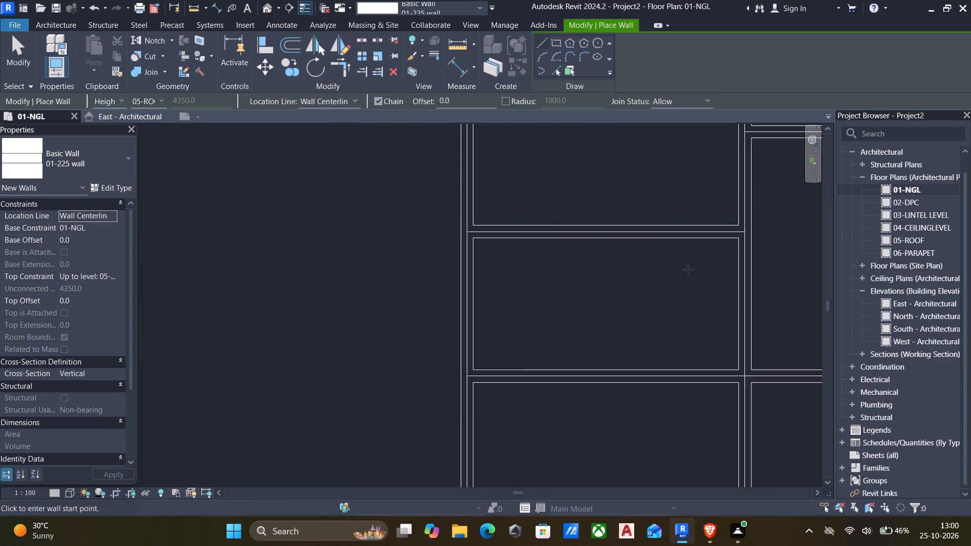
scroll(688, 269, "down", 6)
middle_click_drag(658, 280, 580, 272)
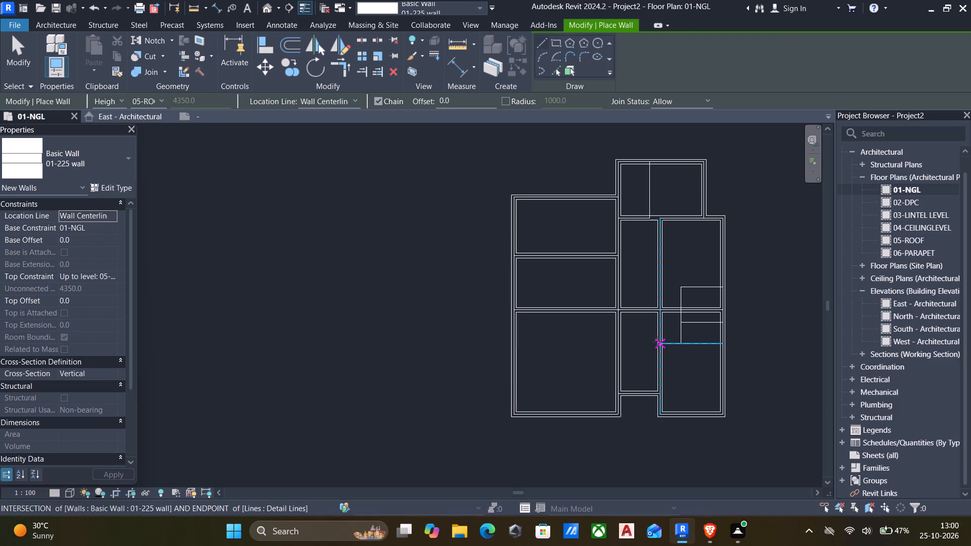
key("Escape")
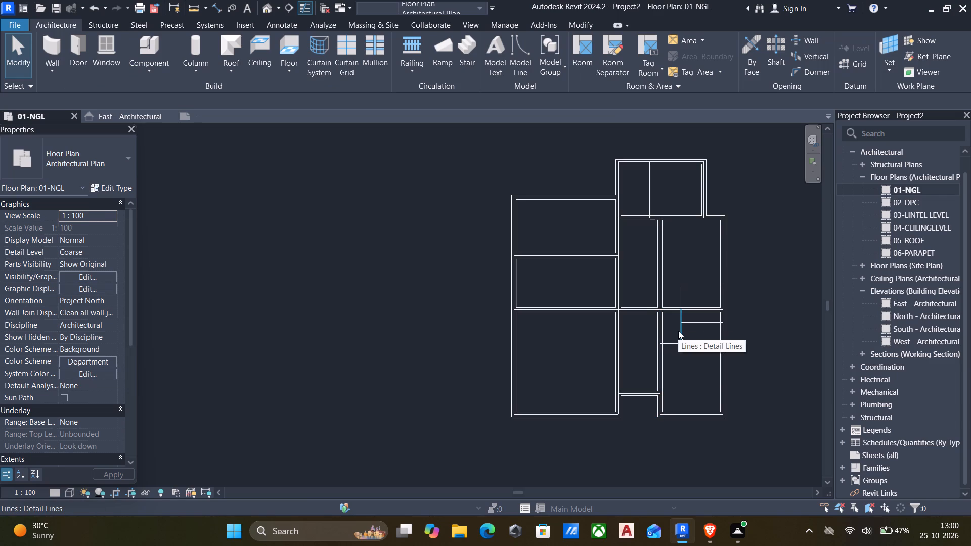
key("w")
key("a")
scroll(688, 368, "up", 9)
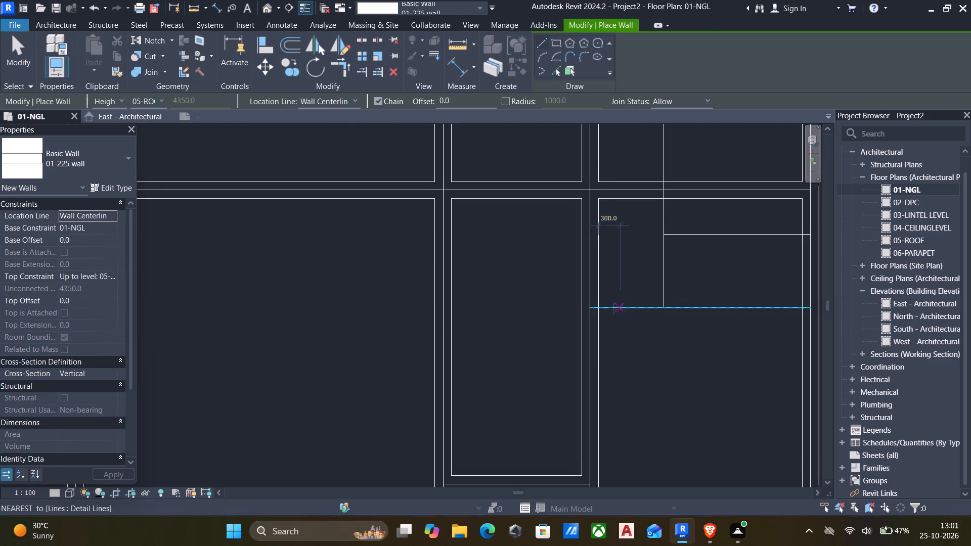
scroll(601, 310, "down", 3)
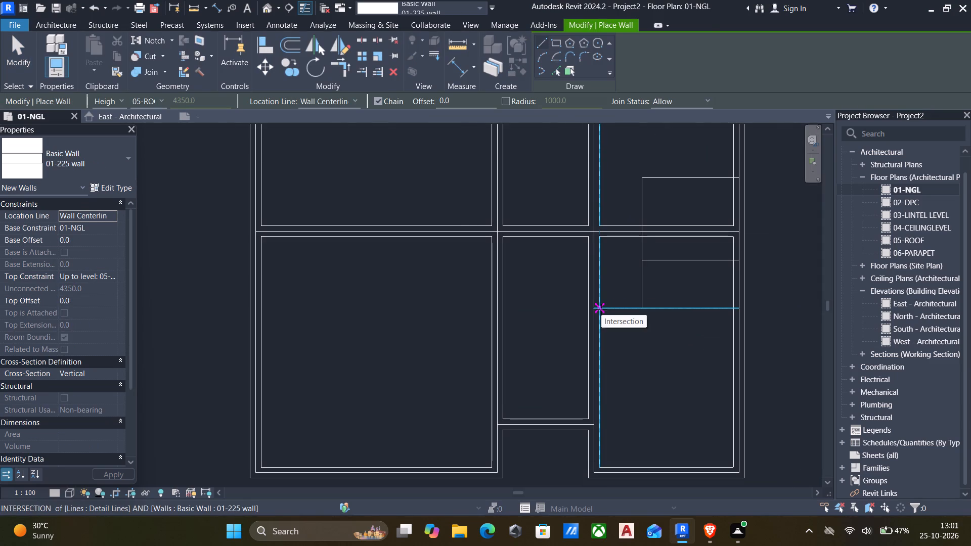
left_click(601, 309)
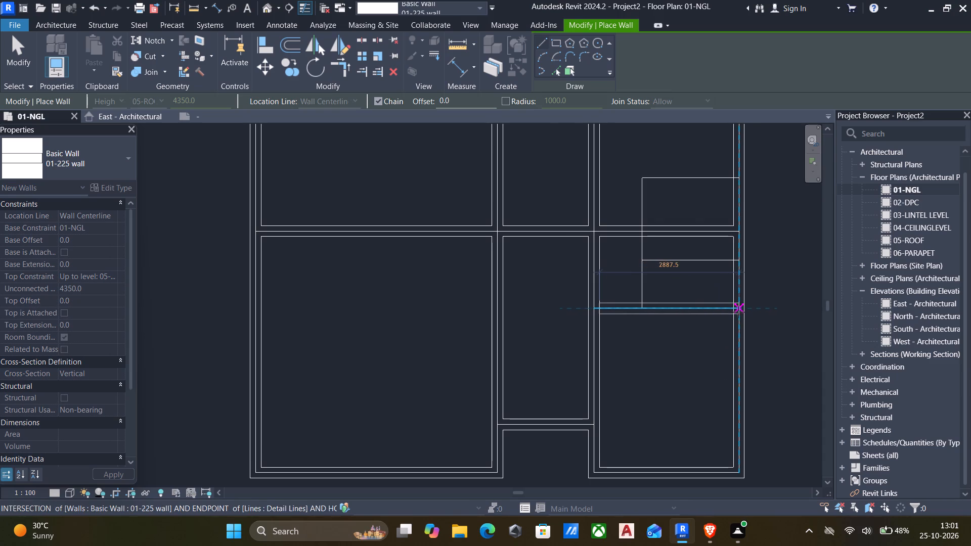
left_click(732, 307)
key("Escape")
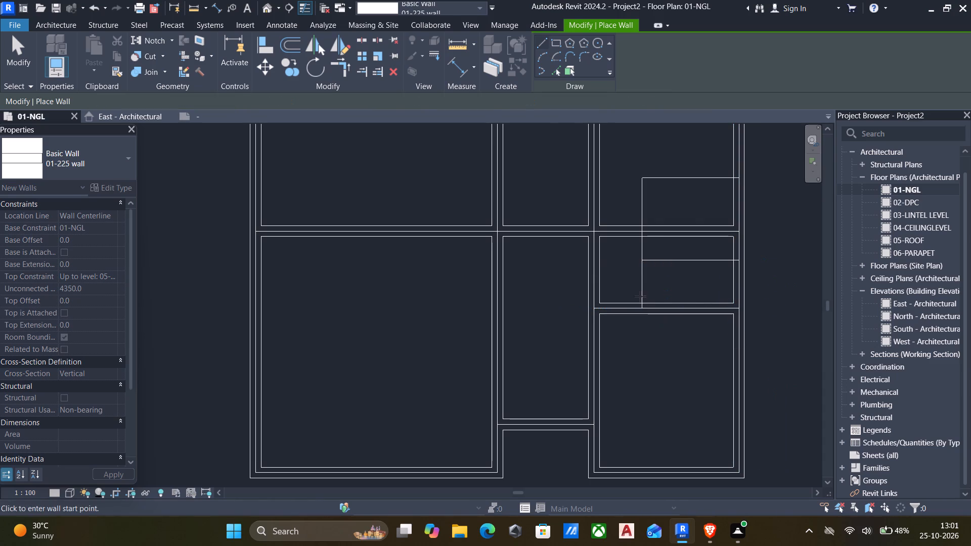
Draw a 01-225 partition north along the vertical detail line, from the new south-east cross wall to the main east-west wall.
left_click(640, 302)
left_click(644, 240)
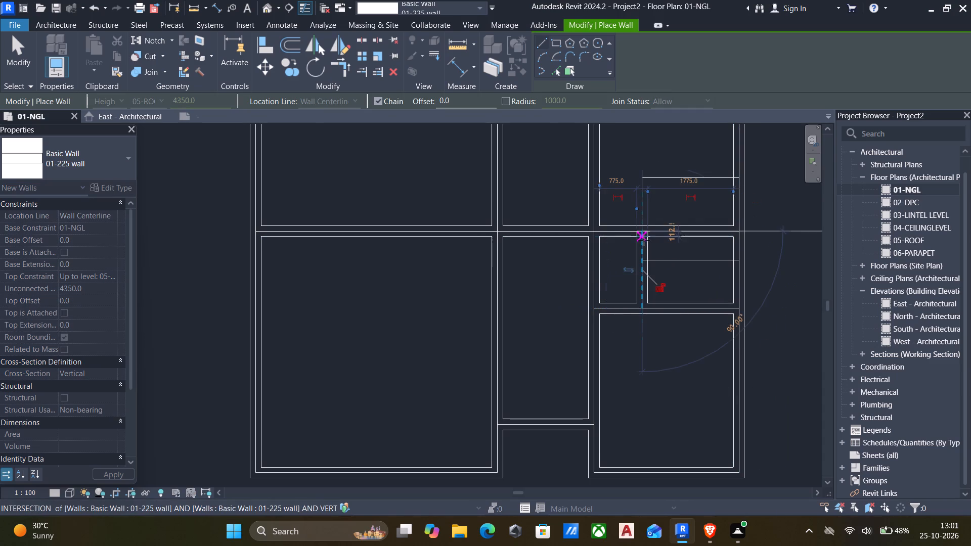
key("Escape")
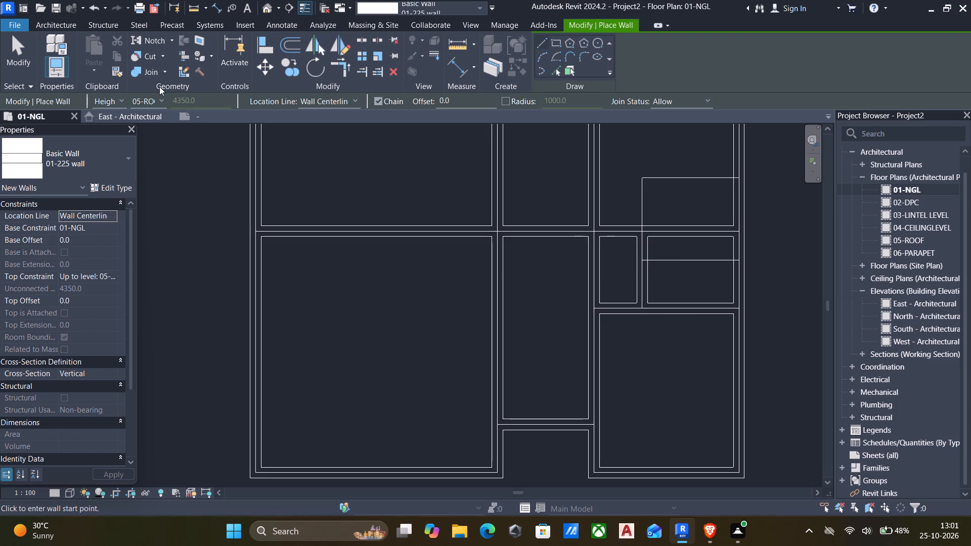
Duplicate the 01-225 wall type and name the copy 02-150 WALL.
left_click(56, 25)
left_click(47, 41)
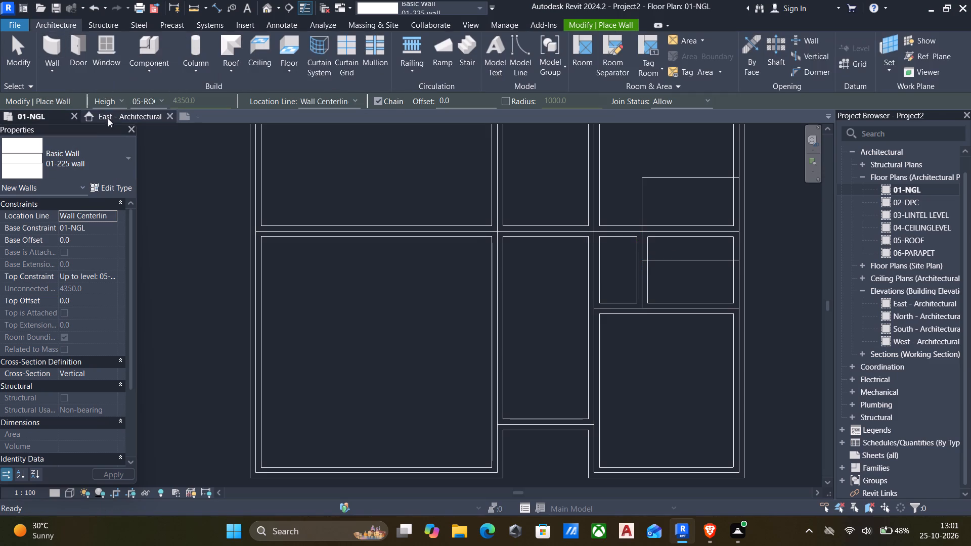
left_click(126, 189)
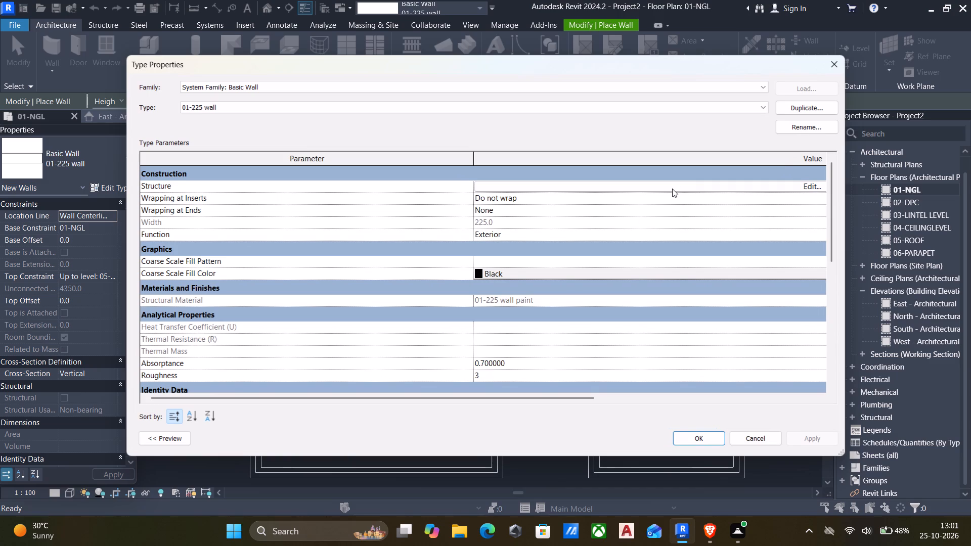
left_click(794, 107)
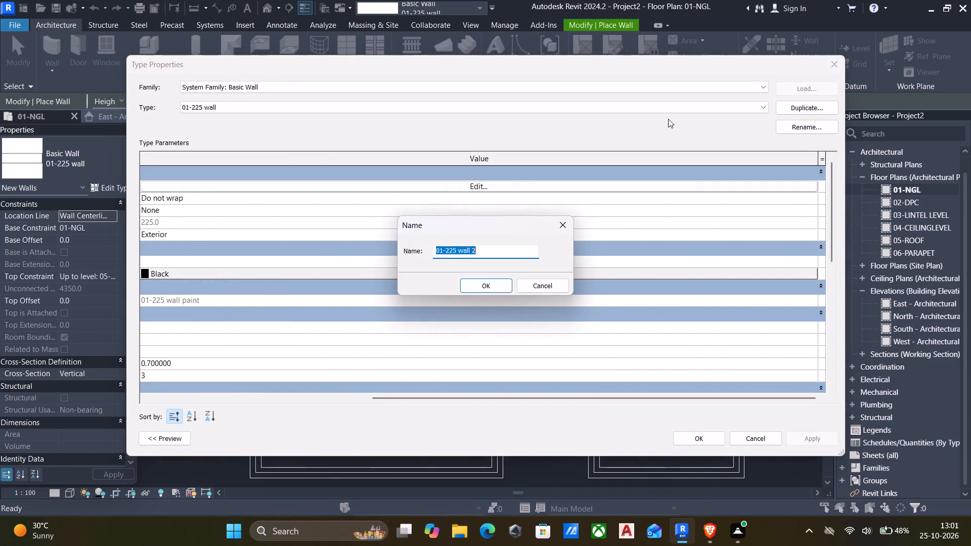
key("BackSpace")
type("02-")
key("1")
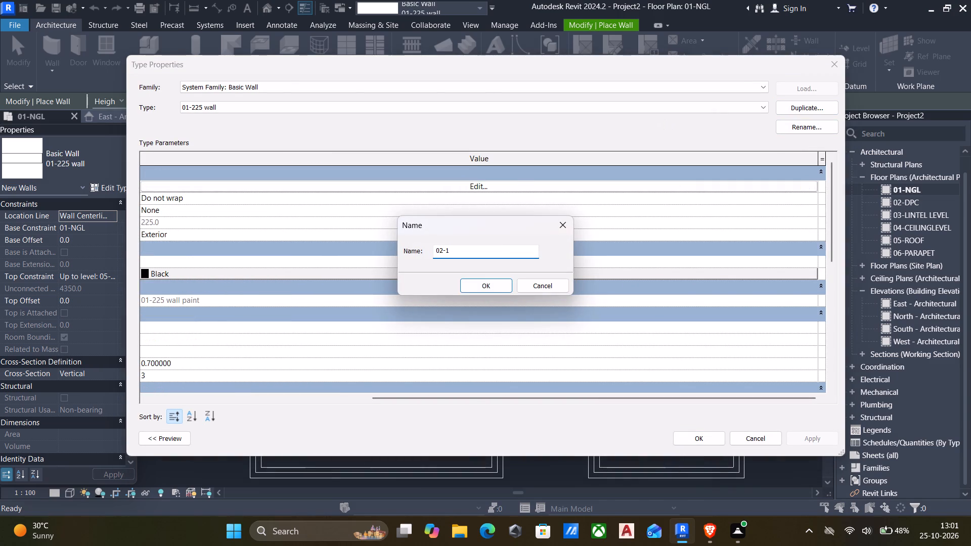
type("50")
key("space")
type("WALL")
left_click(474, 287)
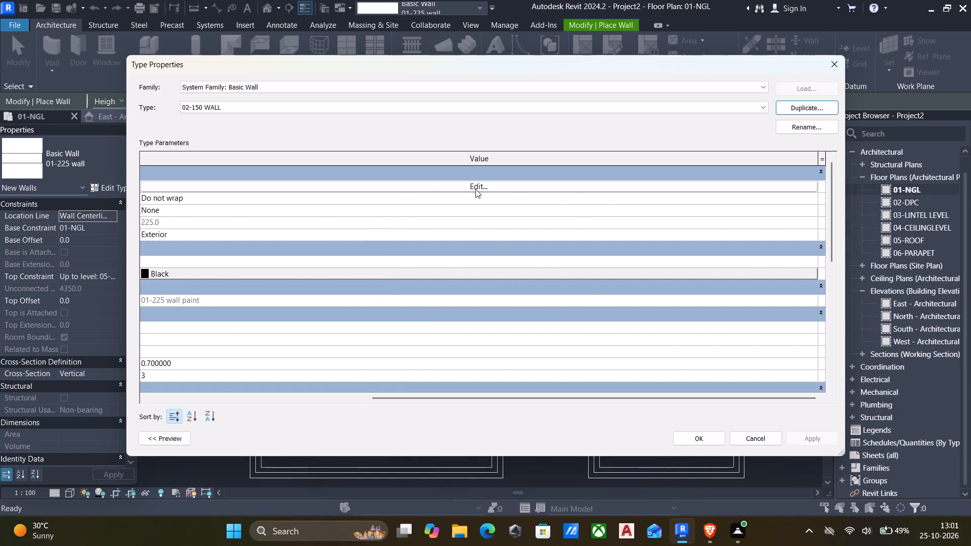
Set the structure layer thickness of 02-150 WALL to 150 mm, keeping the 01-225 wall paint material, and apply the type.
left_click(475, 188)
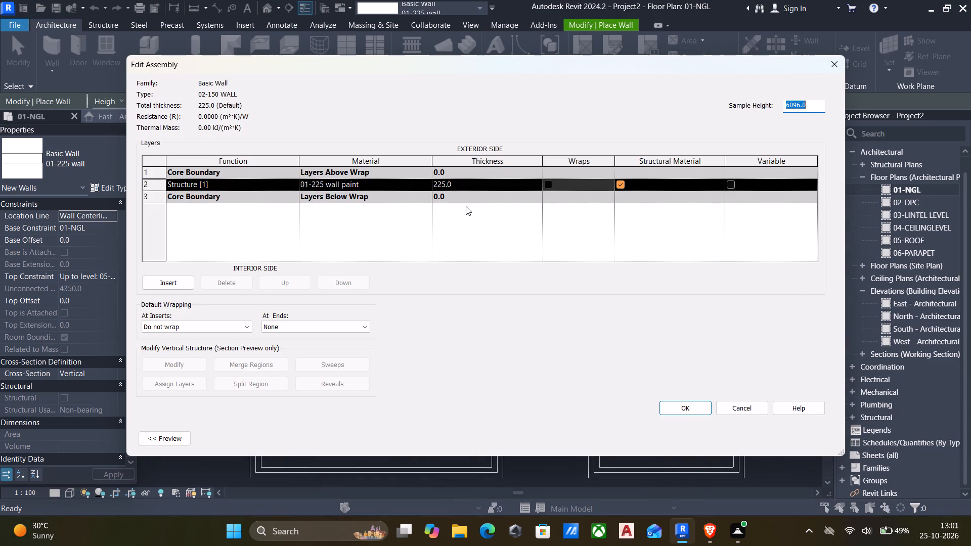
left_click(472, 189)
type("150")
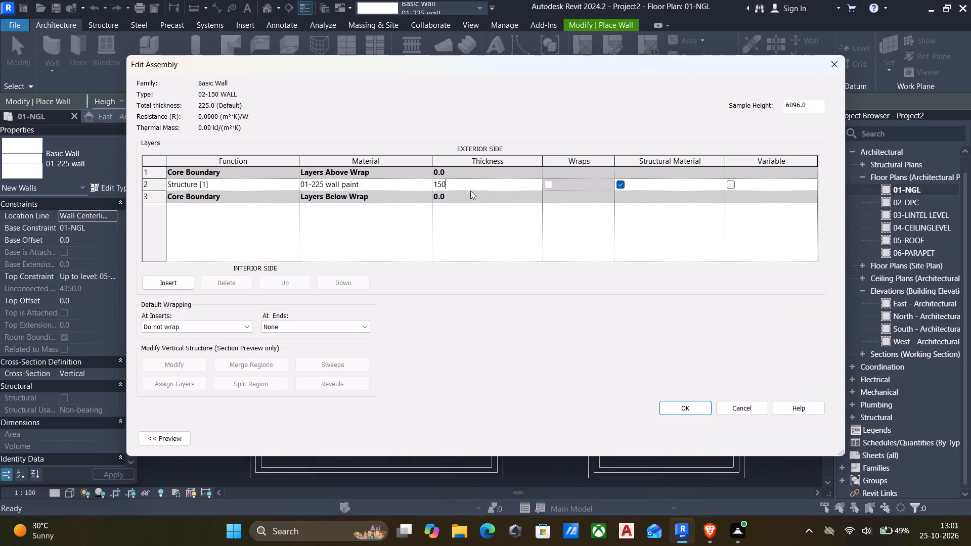
key("Return")
left_click(425, 185)
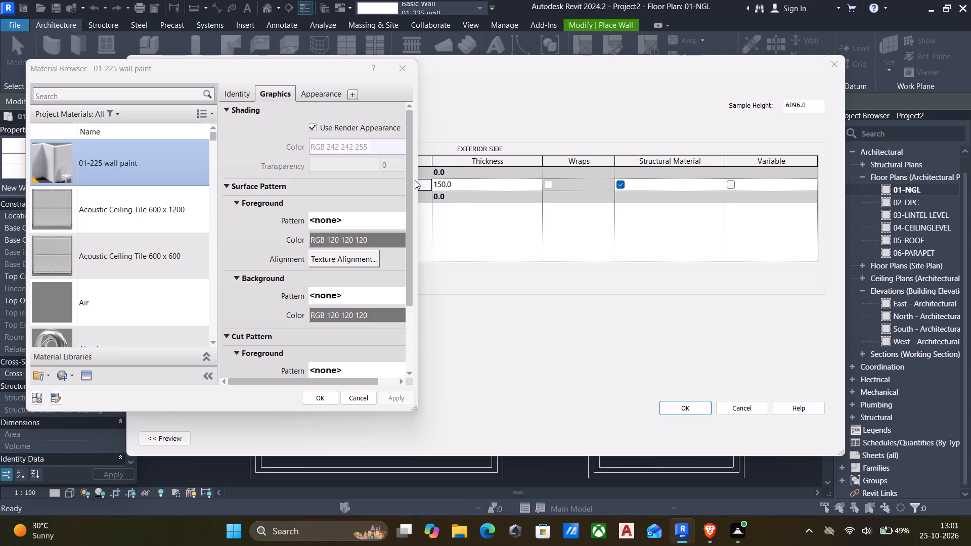
left_click(396, 73)
left_click(682, 401)
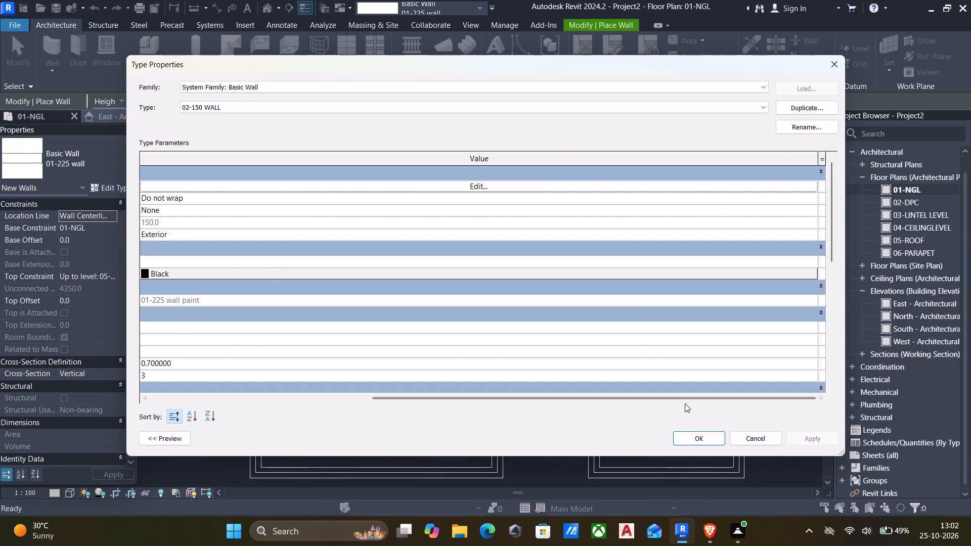
left_click(803, 439)
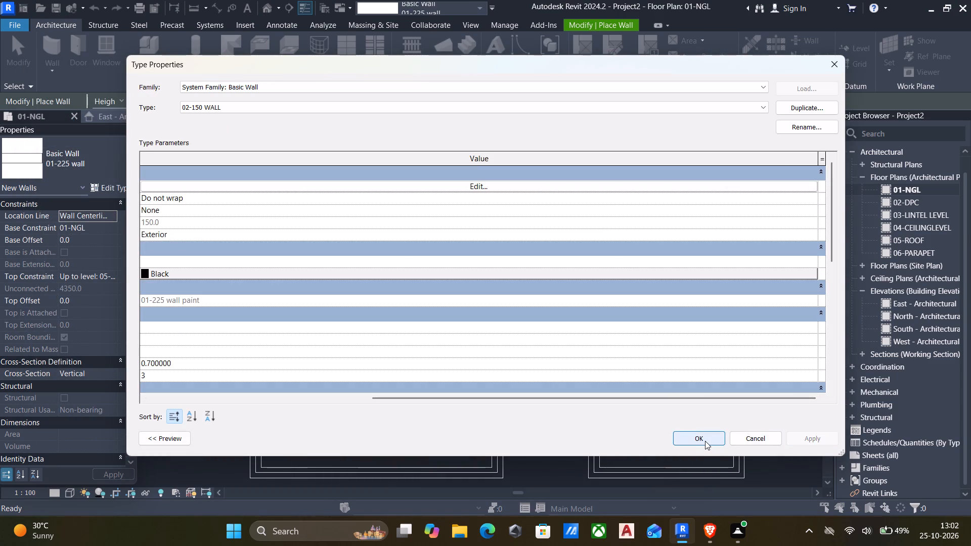
left_click(705, 441)
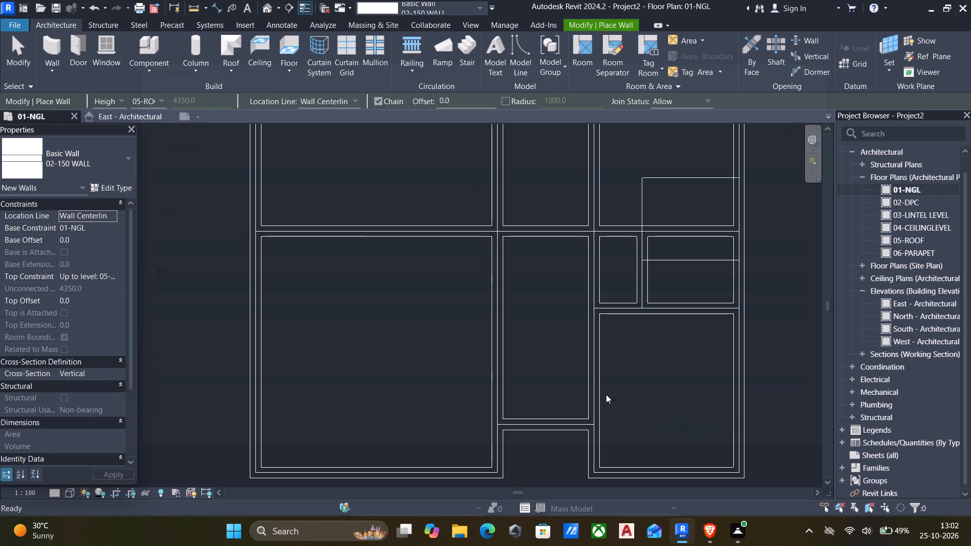
Draw a 02-150 WALL along the horizontal detail line in the small eastern room, from the short vertical partition to the east wall.
left_click(89, 154)
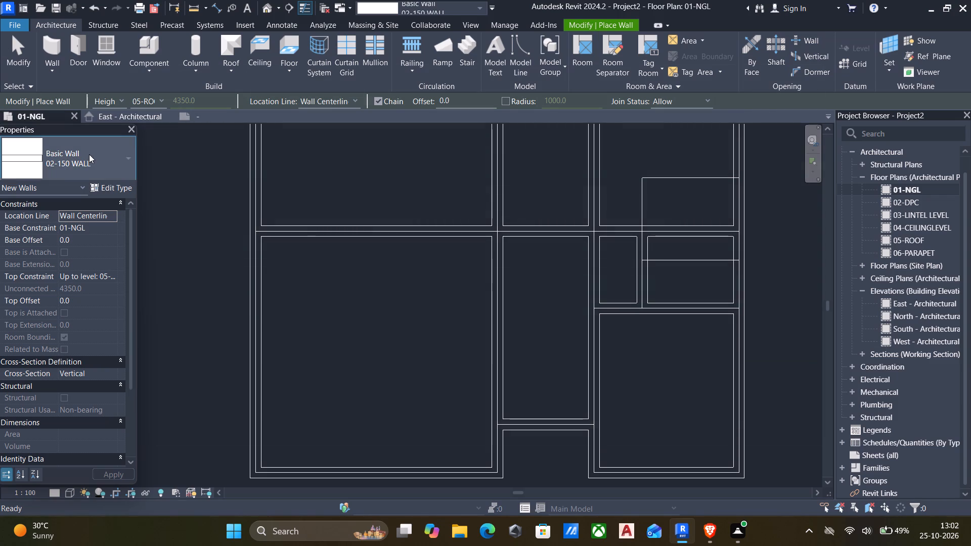
left_click(69, 212)
scroll(345, 246, "down", 4)
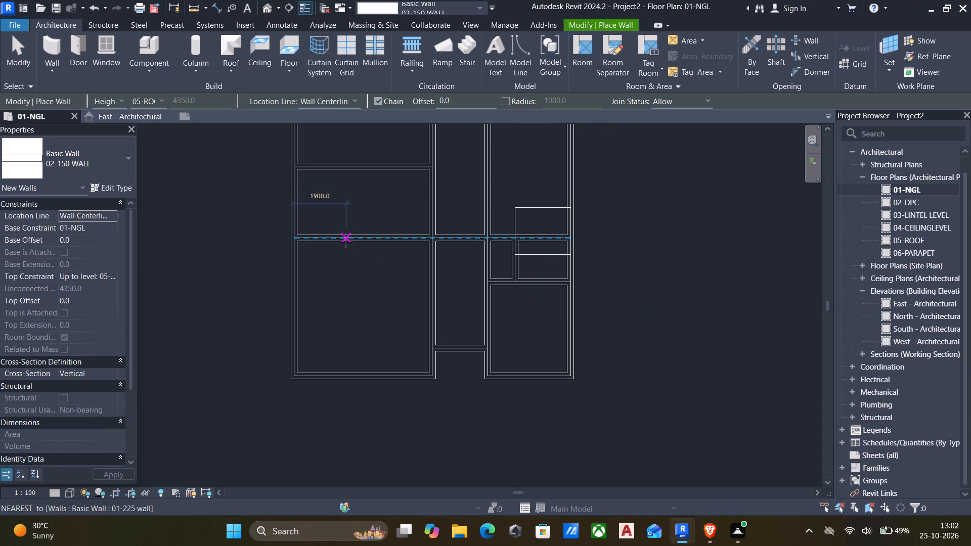
scroll(497, 243, "up", 5)
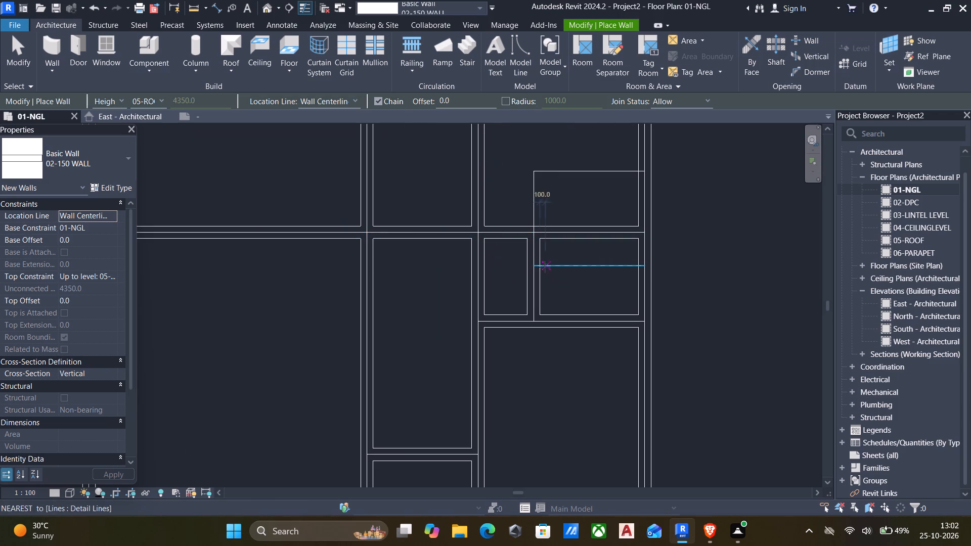
left_click(543, 266)
left_click(640, 264)
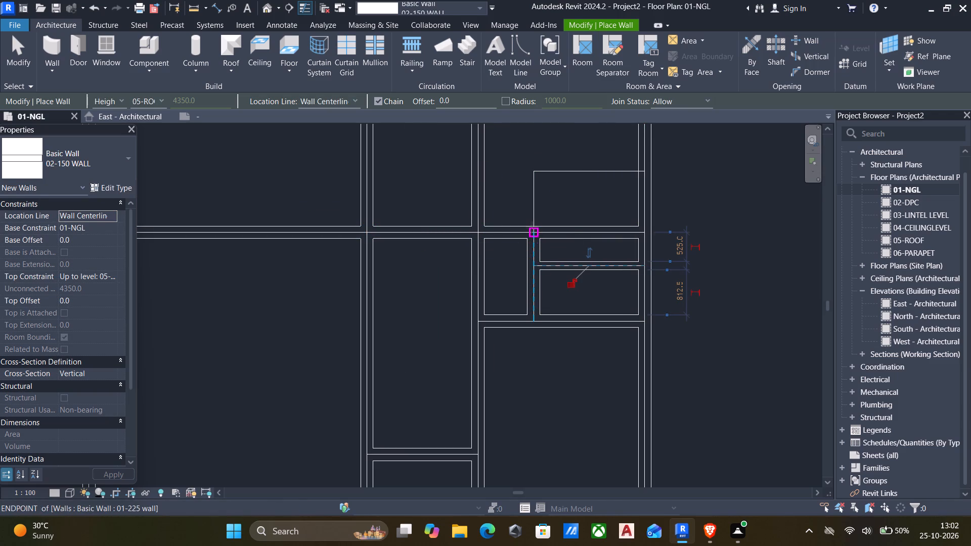
Draw 02-150 WALL segments along the L-shaped detail lines, north from the main east-west wall and about 1890 mm east to the east wall.
left_click(532, 227)
left_click(533, 169)
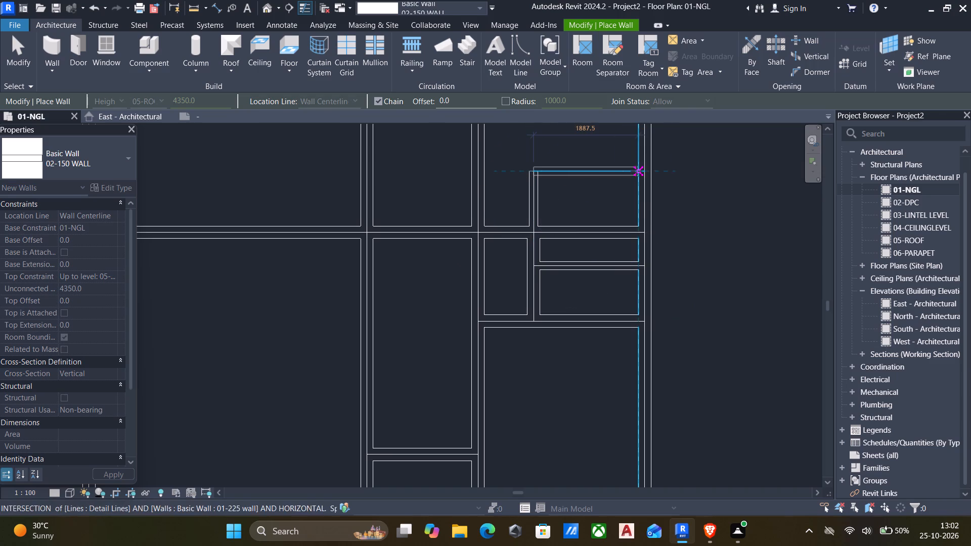
left_click(637, 171)
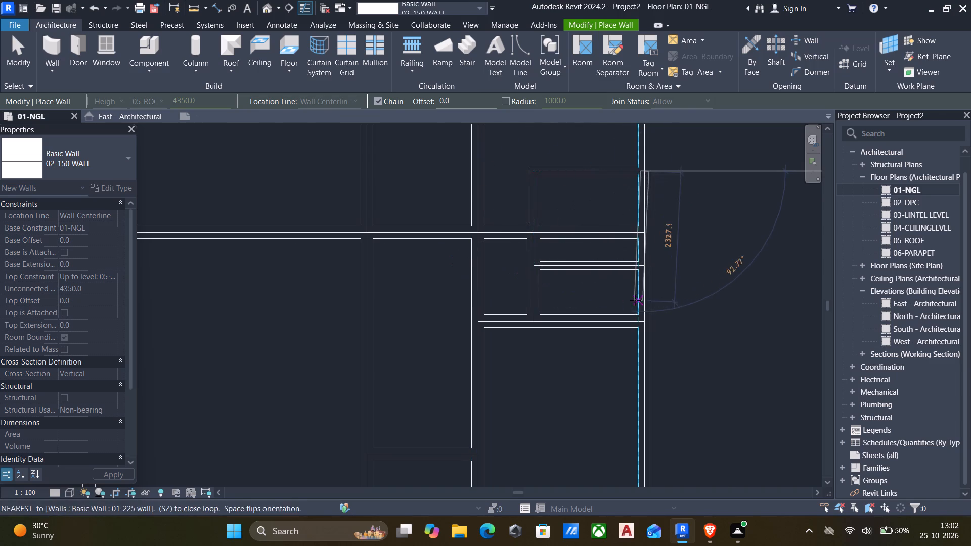
key("Escape")
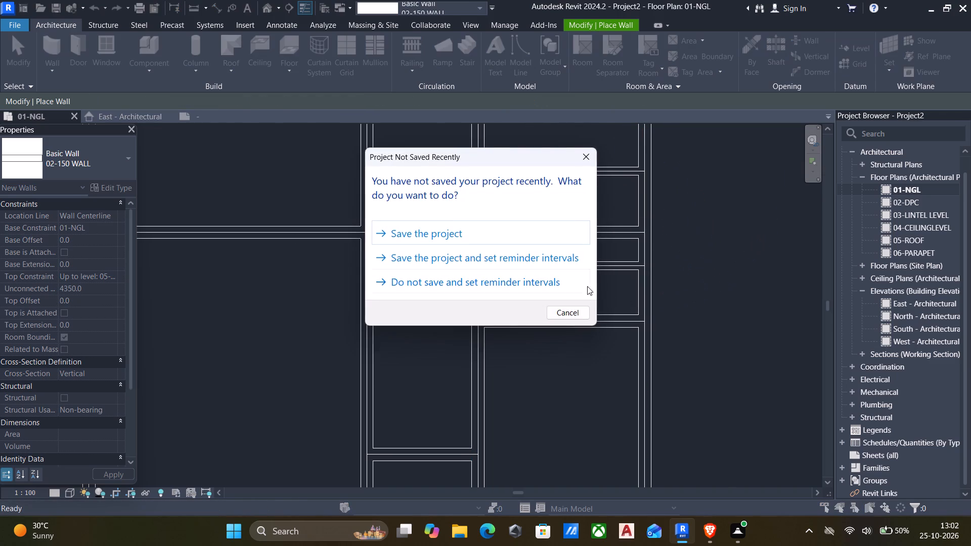
left_click(580, 310)
scroll(372, 247, "down", 4)
middle_click_drag(372, 254, 509, 436)
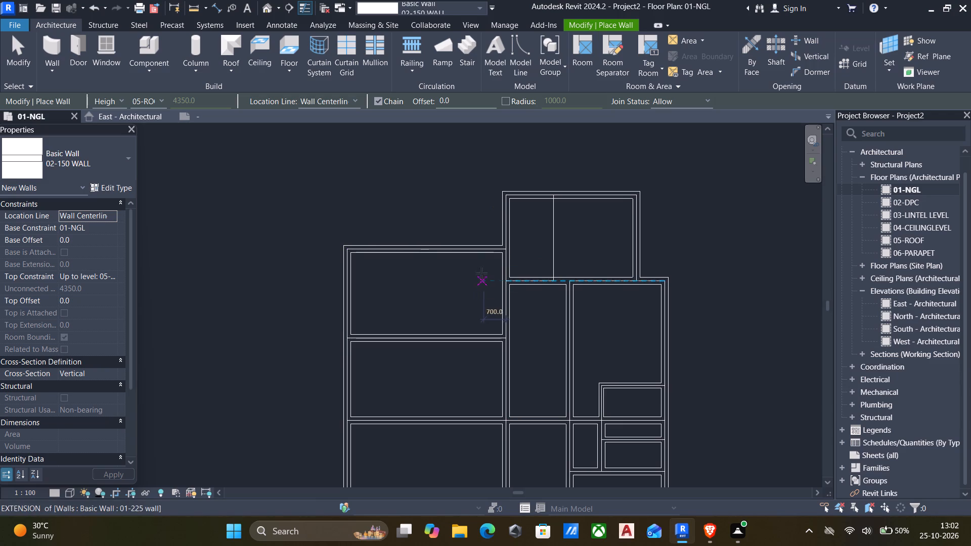
key("Escape")
key("Escape")
Nudge the north wall of the north-west room, together with its detail line, four increments north.
left_click(461, 255)
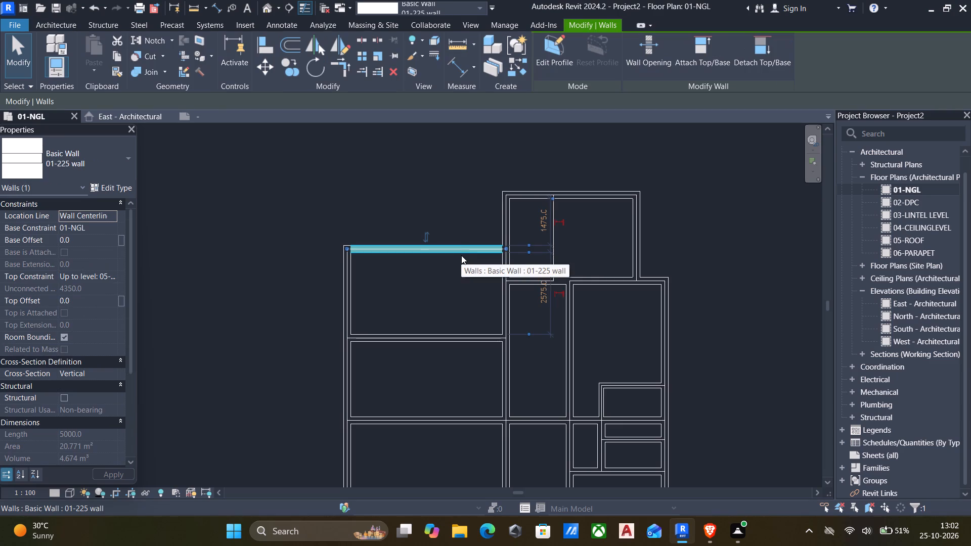
key("Up")
key("Down")
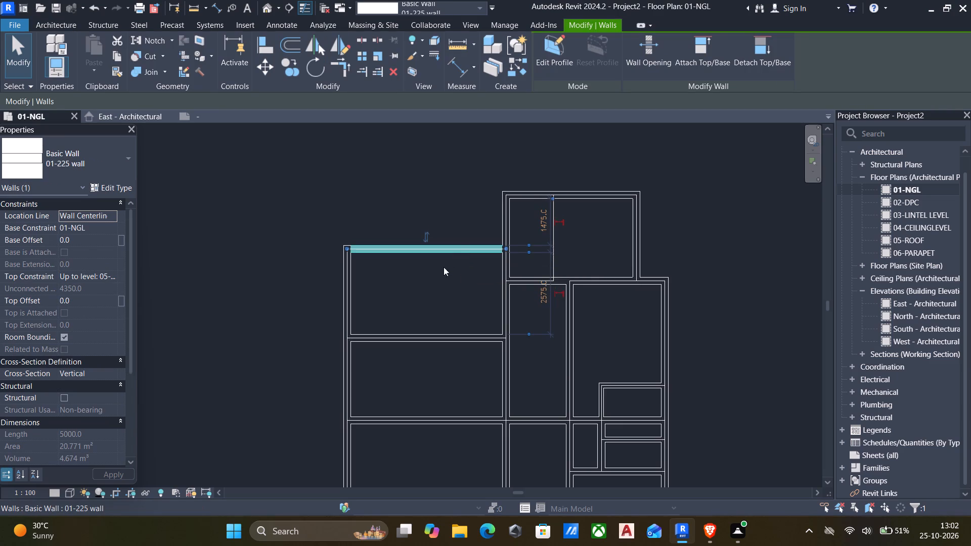
left_click(445, 291)
left_click_drag(447, 292, 415, 217)
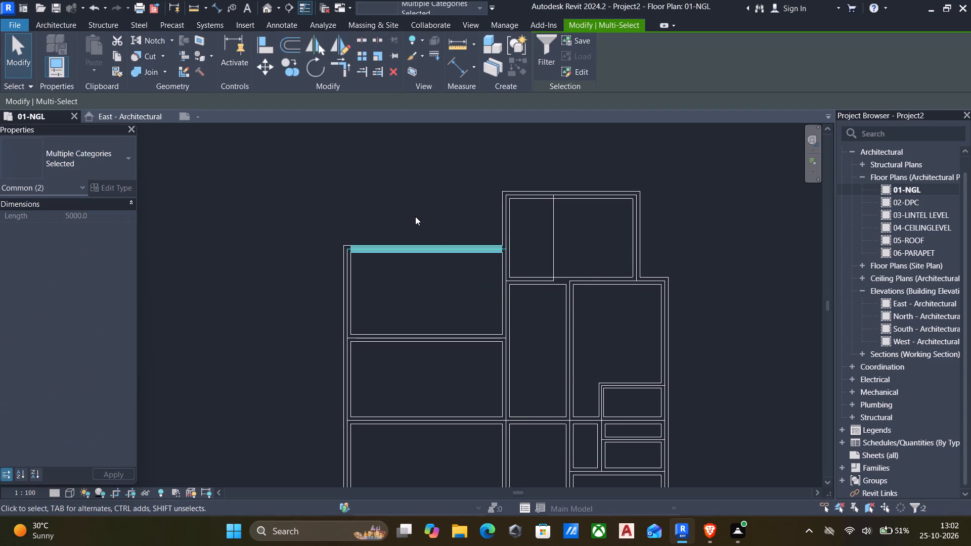
key("Up")
key("Up")
key("Up")
key("Up")
left_click(413, 274)
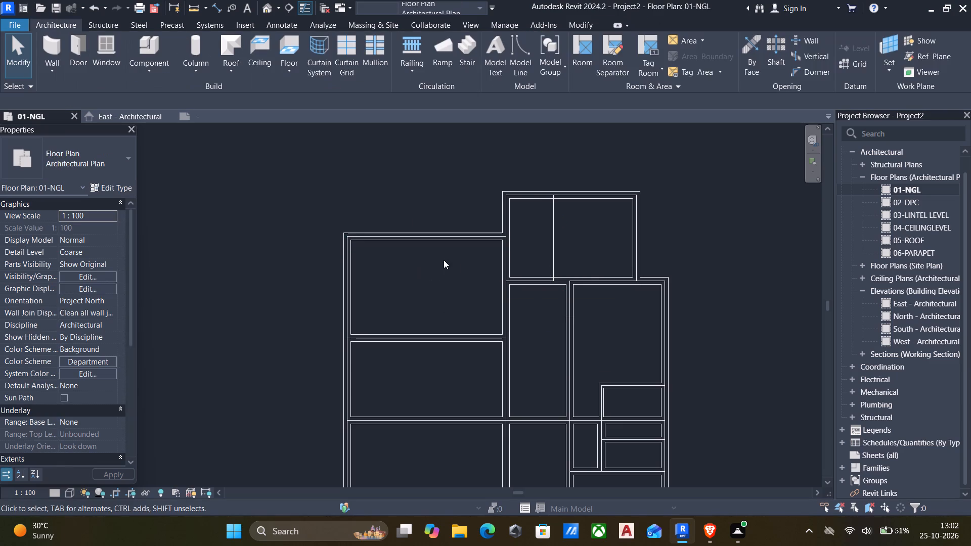
Draw 02-150 WALL segments in the northernmost room, about 1500 mm east from its west wall and about 1690 mm north to its north wall.
type("wa")
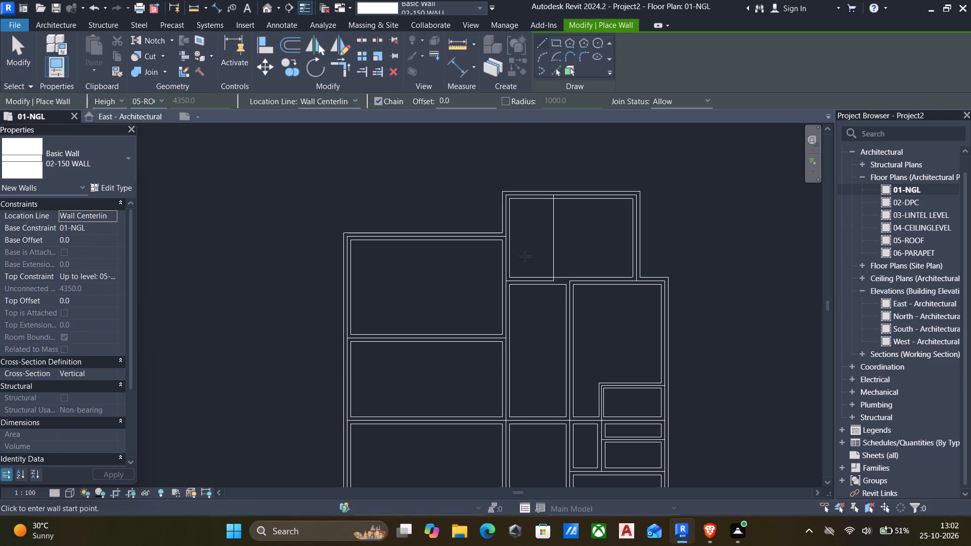
left_click(507, 252)
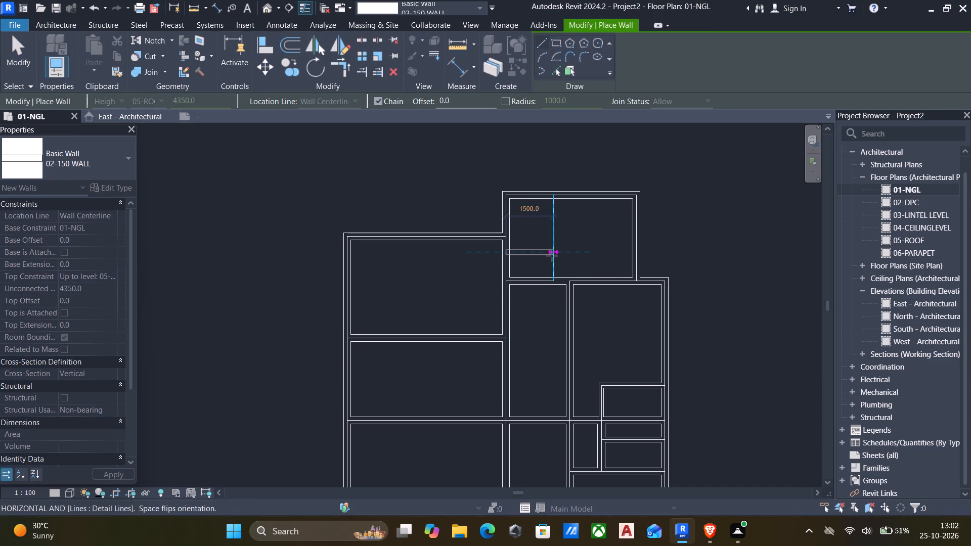
left_click(555, 255)
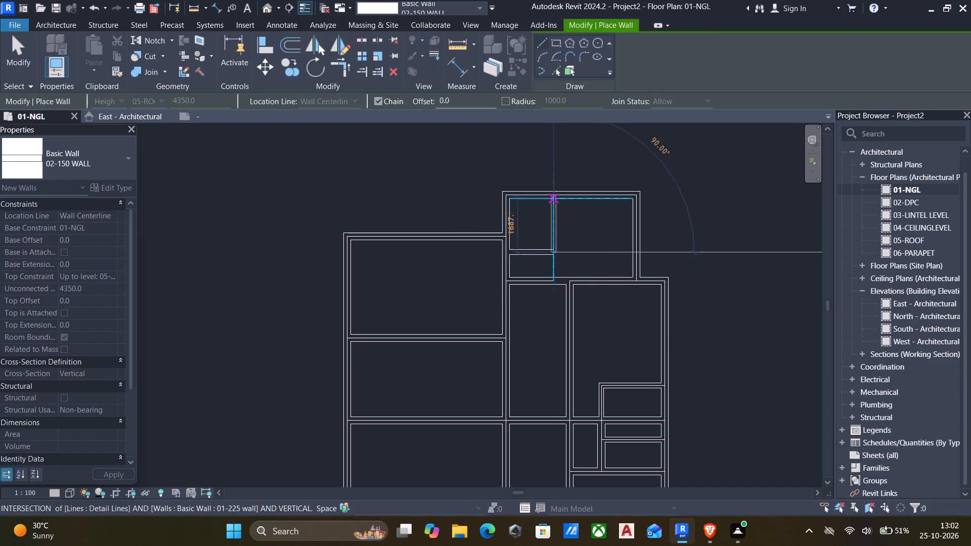
left_click(554, 201)
key("Escape")
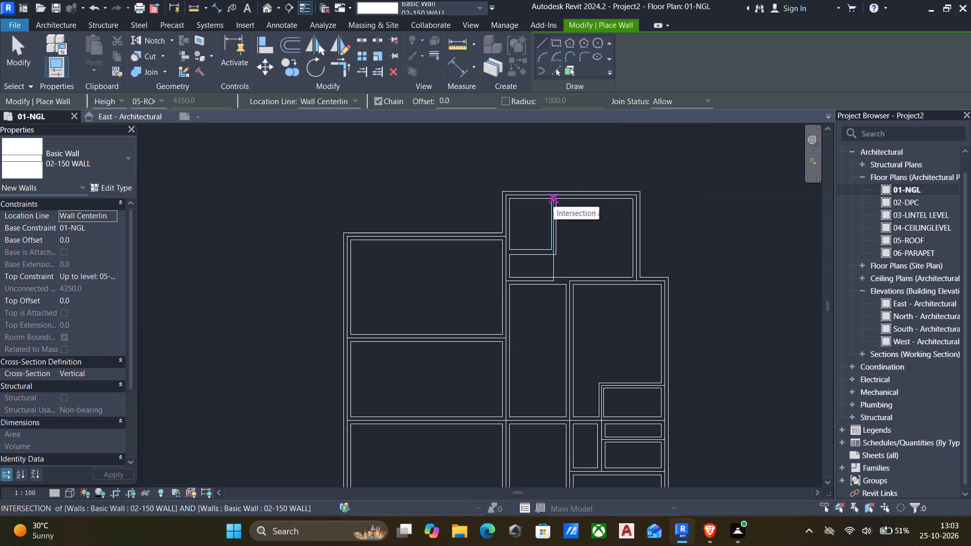
scroll(630, 358, "down", 3)
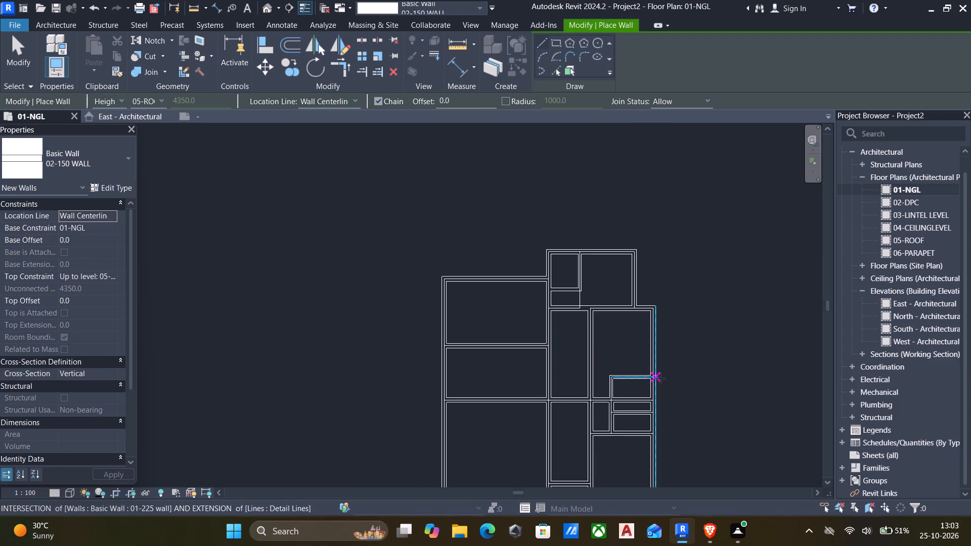
middle_click_drag(664, 396, 648, 347)
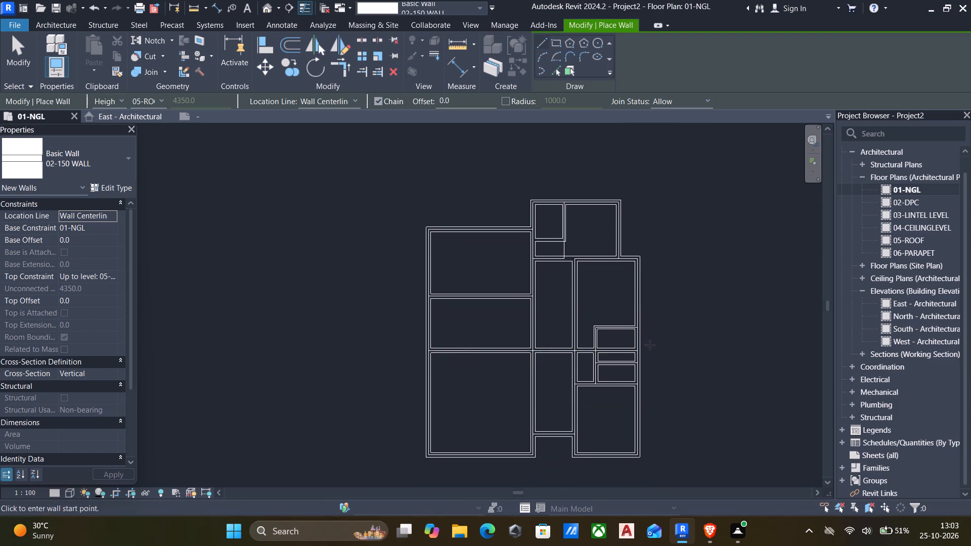
middle_click_drag(614, 416, 603, 394)
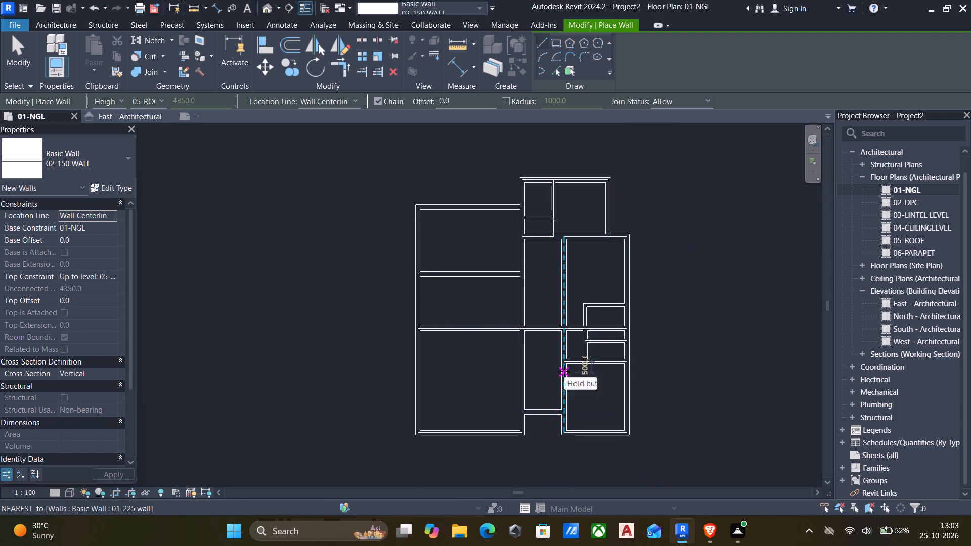
key("Escape")
Split the 01-225 partition on the central room's east side, about 600 mm south of the main east-west wall.
scroll(546, 361, "up", 5)
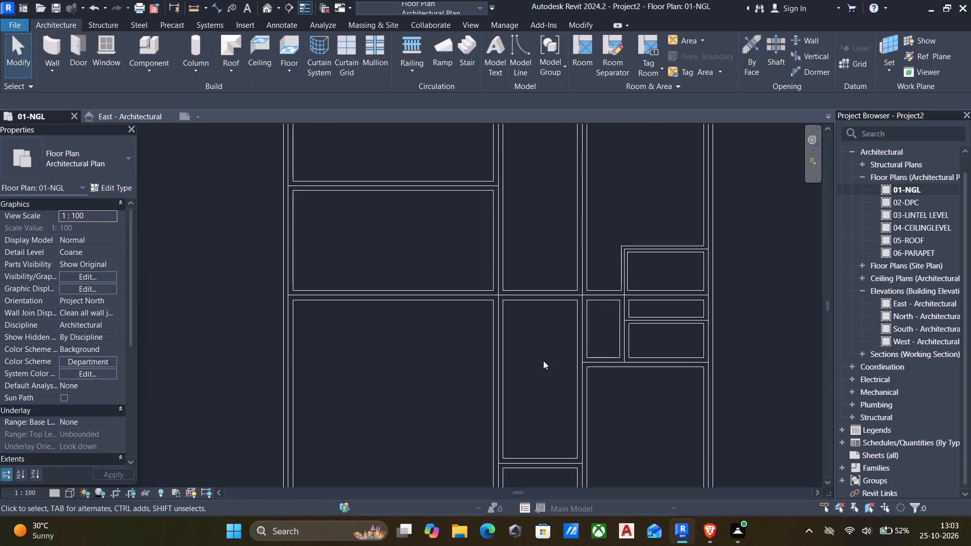
type("sl")
scroll(584, 342, "up", 4)
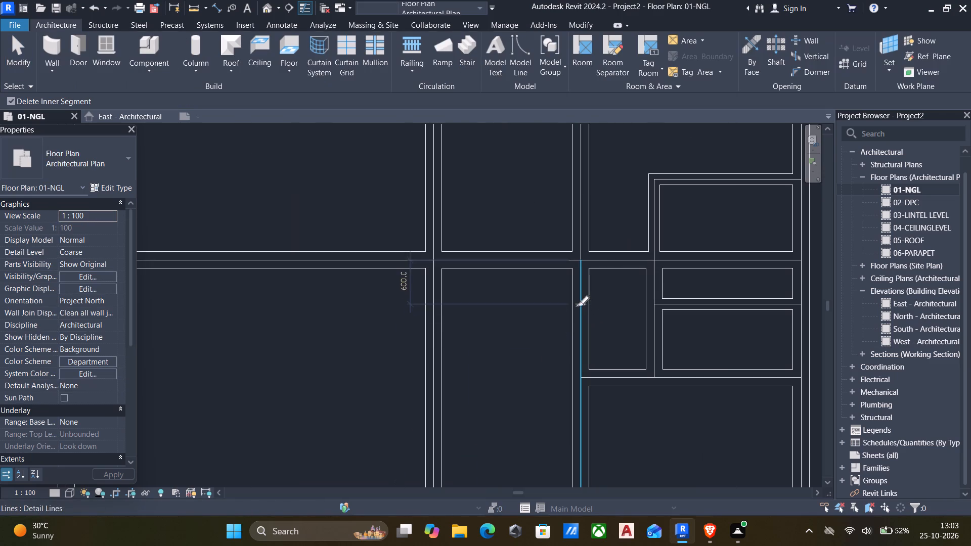
left_click(569, 303)
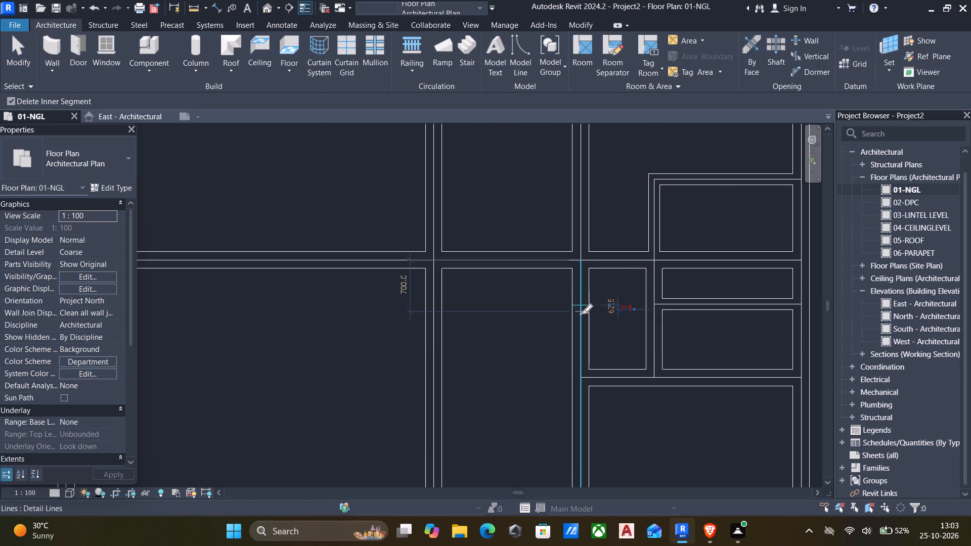
key("Escape")
key("Escape")
scroll(579, 326, "down", 2)
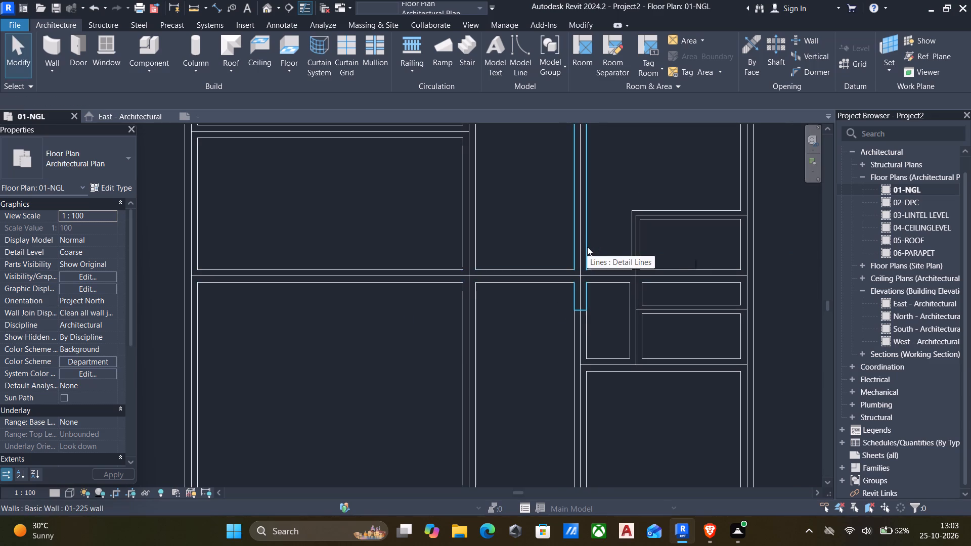
Trim the split partition's northern piece to the main east-west wall and its southern piece to the south-east cross wall.
type("tr")
left_click(587, 247)
left_click(556, 271)
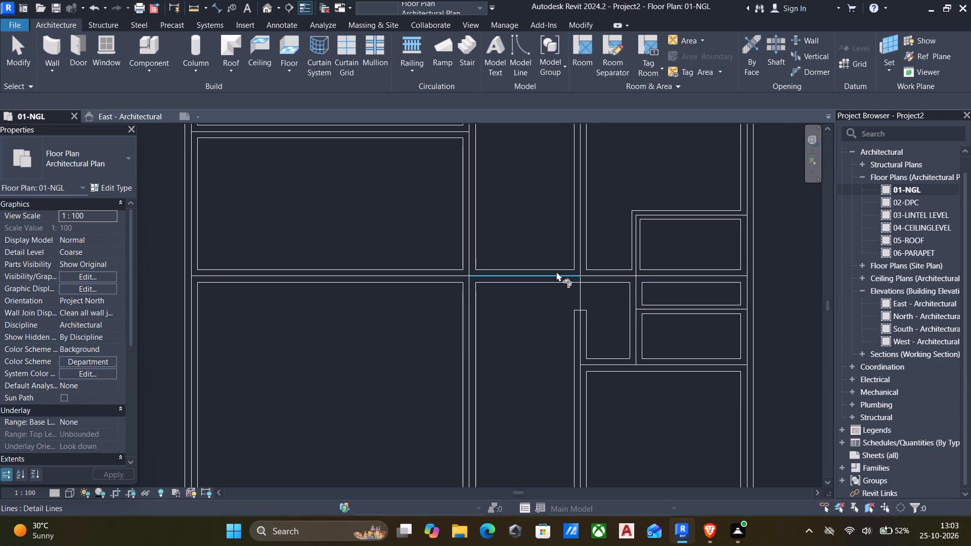
scroll(545, 321, "down", 5)
middle_click_drag(546, 326, 550, 316)
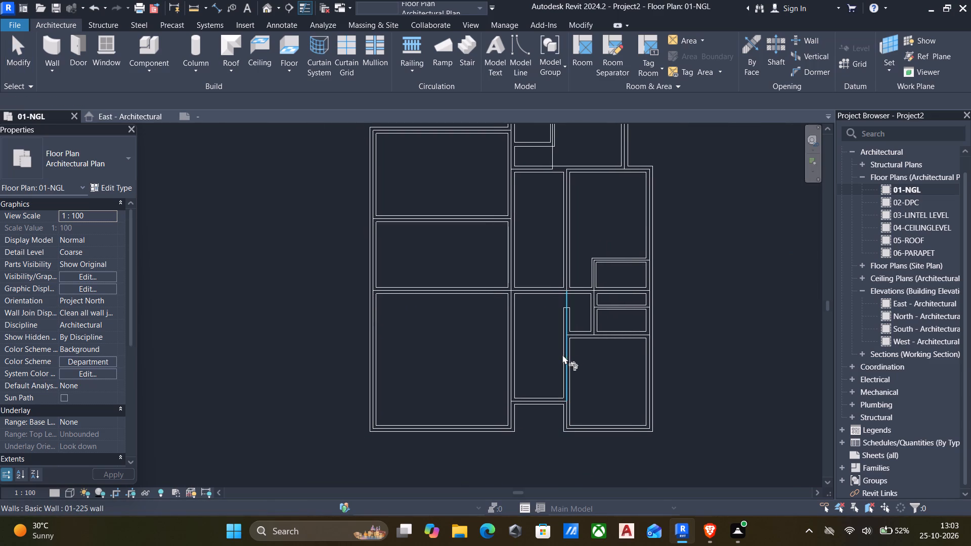
scroll(566, 359, "up", 4)
left_click(577, 353)
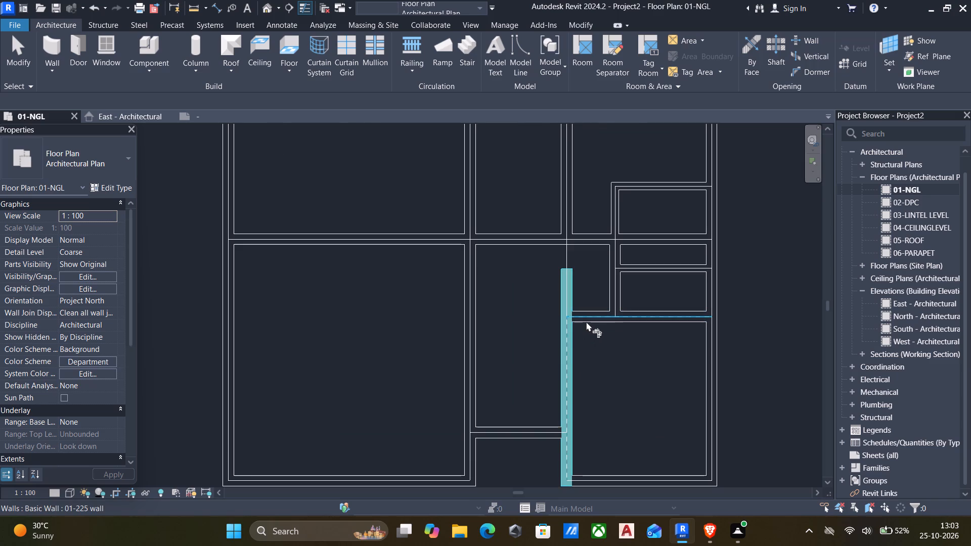
left_click(586, 322)
scroll(588, 340, "down", 4)
key("Escape")
Select the whole plan, filter the selection to Lines (<Thin Lines>) only, and delete those detail lines.
scroll(583, 333, "down", 4)
middle_click_drag(579, 334, 540, 373)
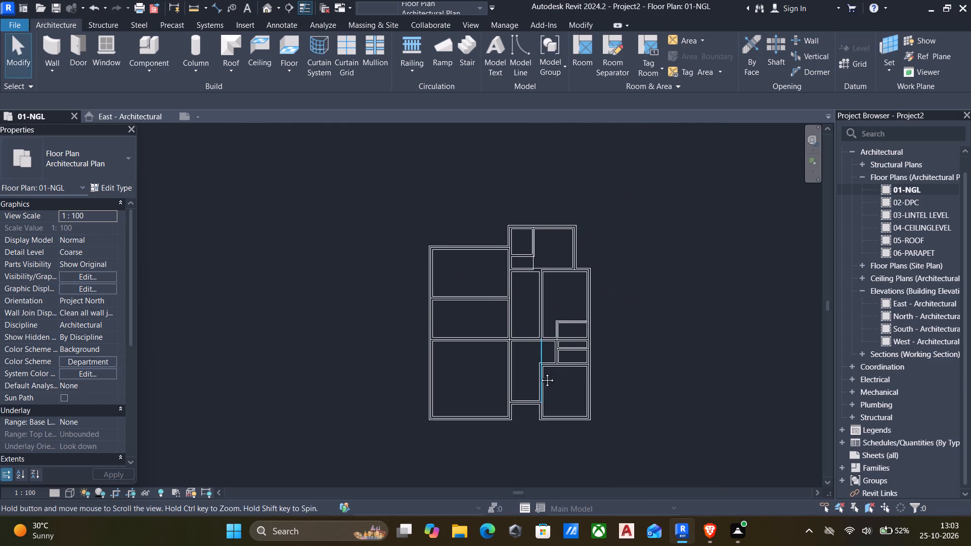
middle_click_drag(540, 373, 538, 380)
key("Escape")
left_click_drag(375, 192, 495, 355)
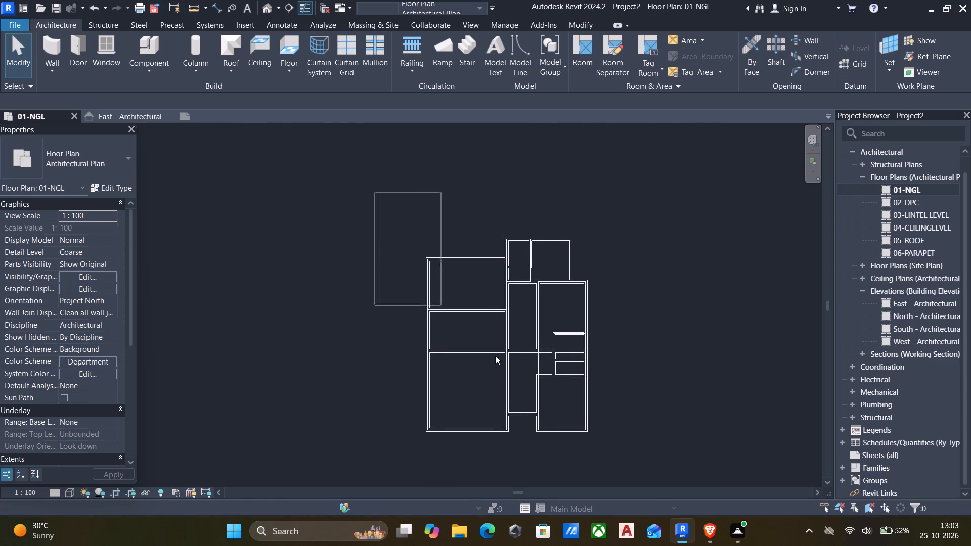
left_click_drag(495, 355, 660, 456)
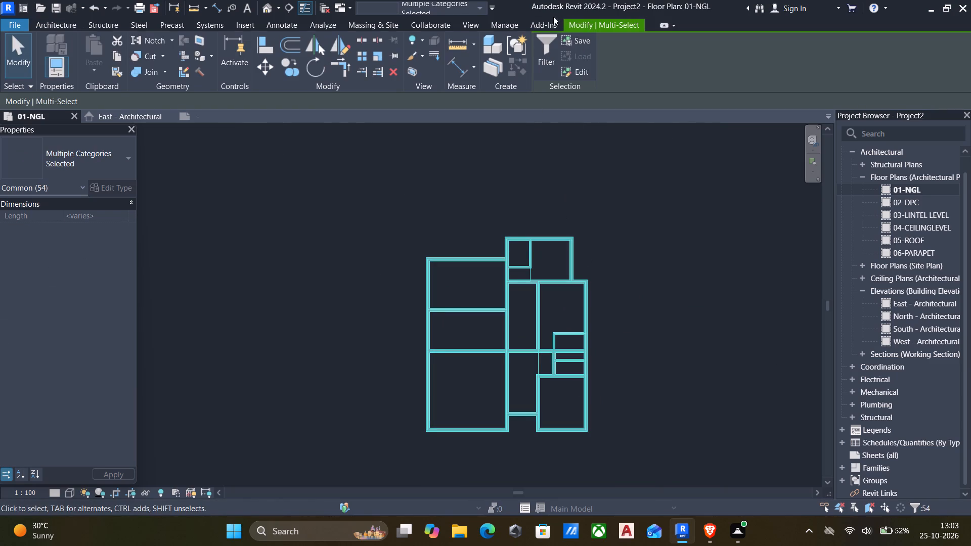
left_click(541, 47)
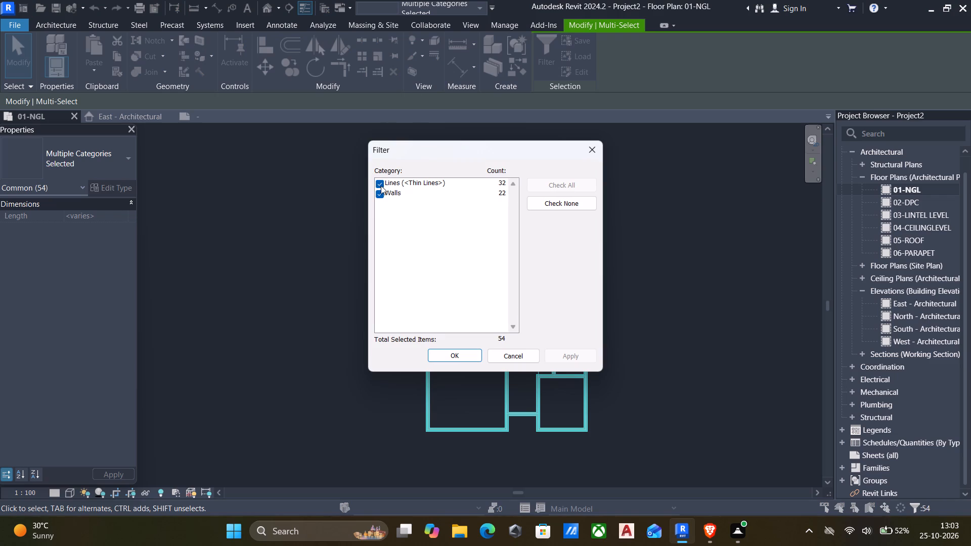
left_click(379, 196)
left_click(572, 200)
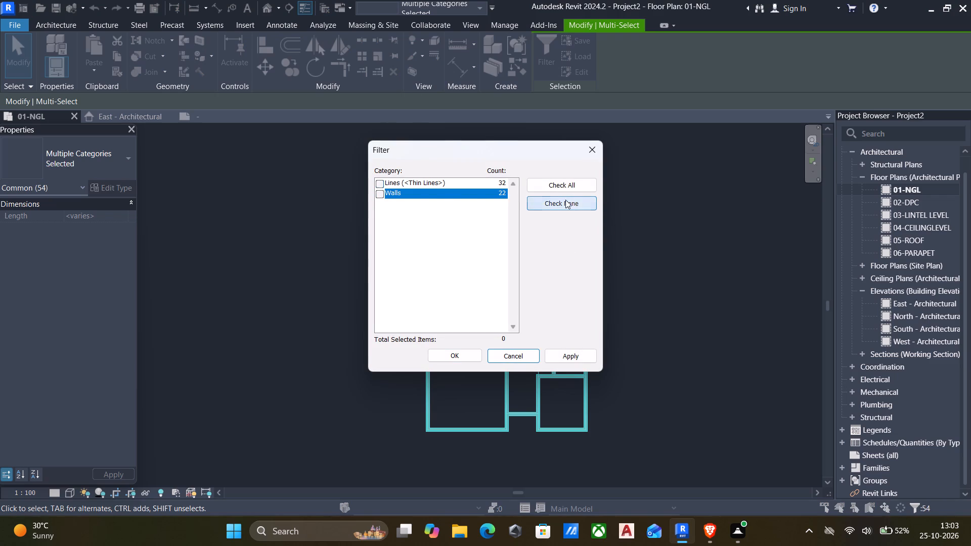
left_click(376, 179)
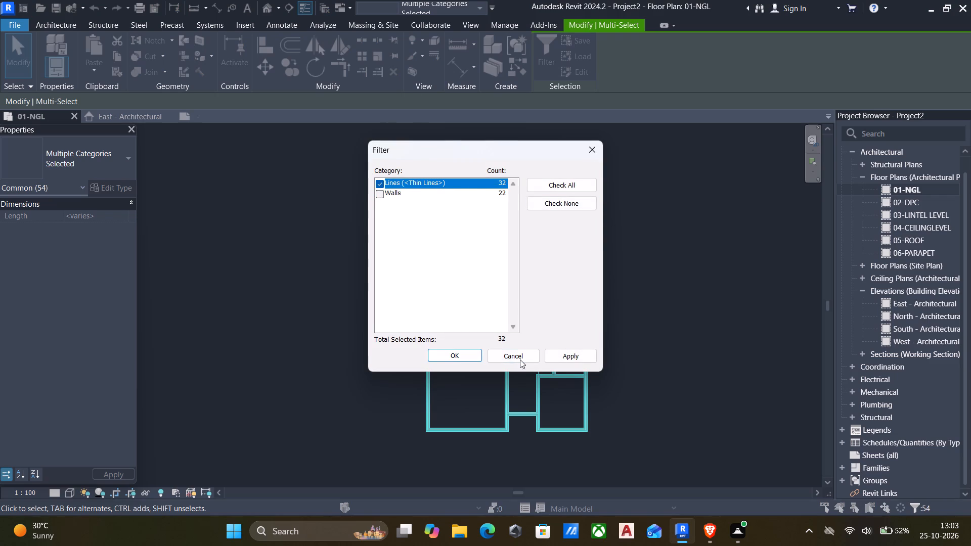
left_click(563, 352)
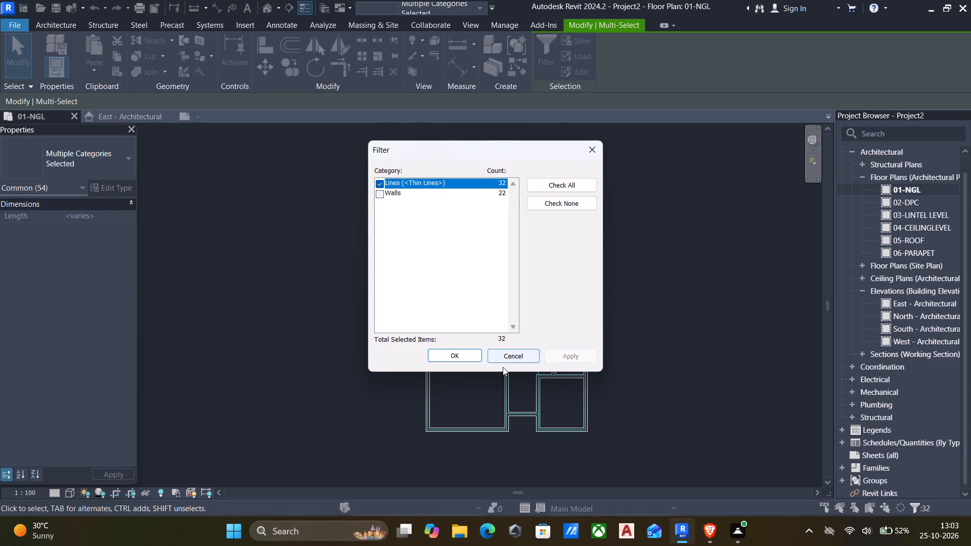
left_click(460, 352)
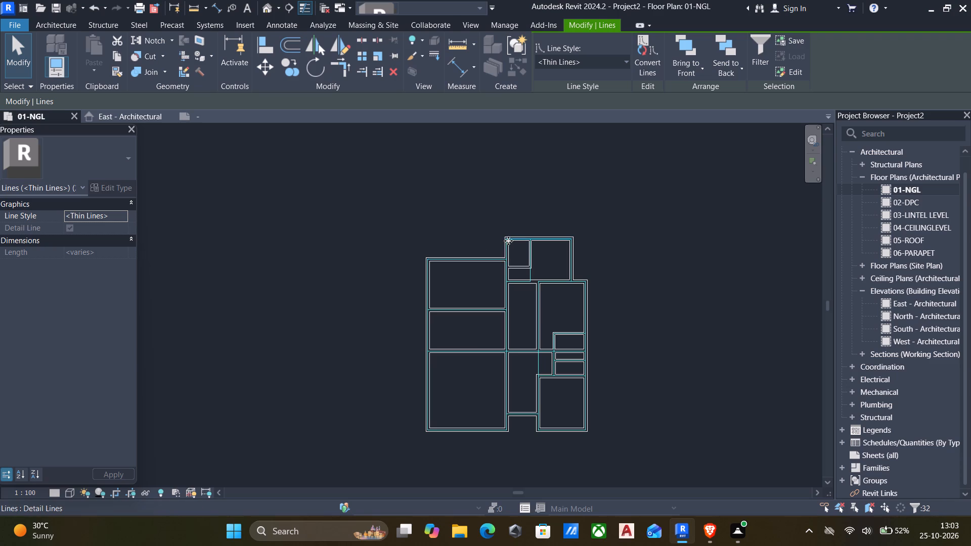
key("Delete")
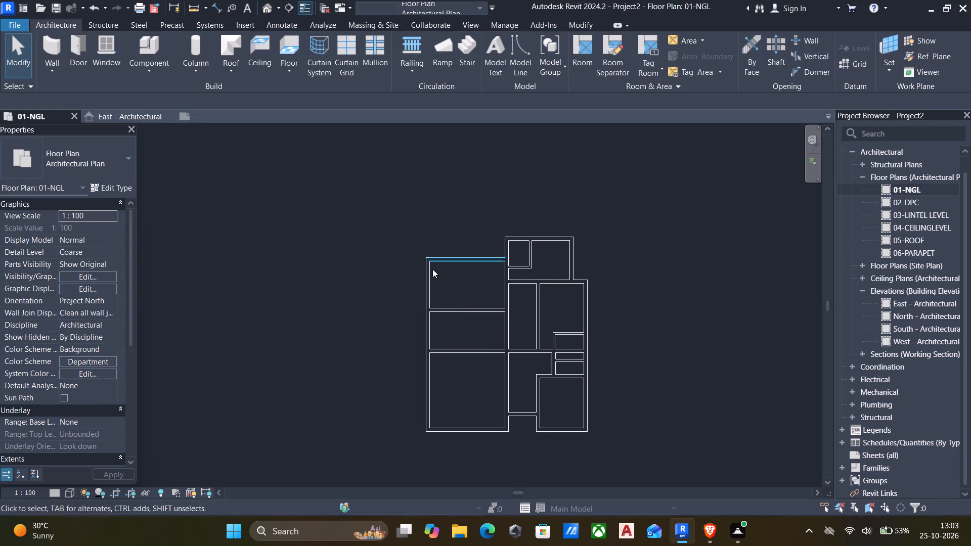
Start an aligned dimension and duplicate its linear dimension style as a new type named 01-dim.
middle_click_drag(482, 341, 495, 290)
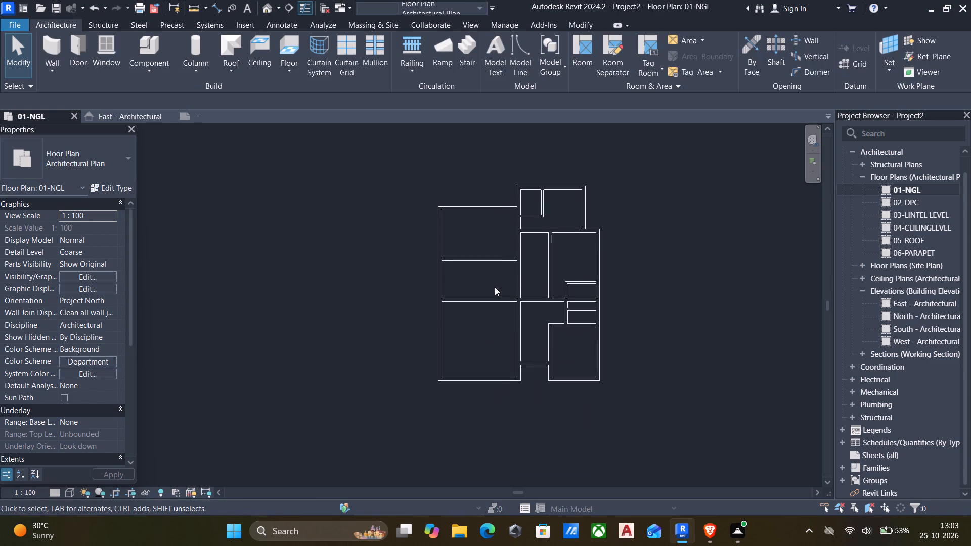
left_click(297, 25)
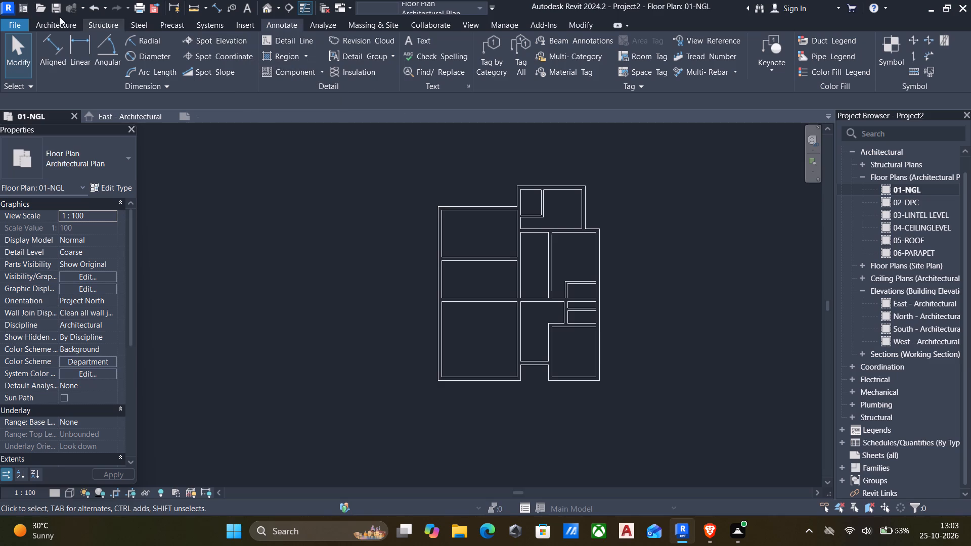
left_click(49, 47)
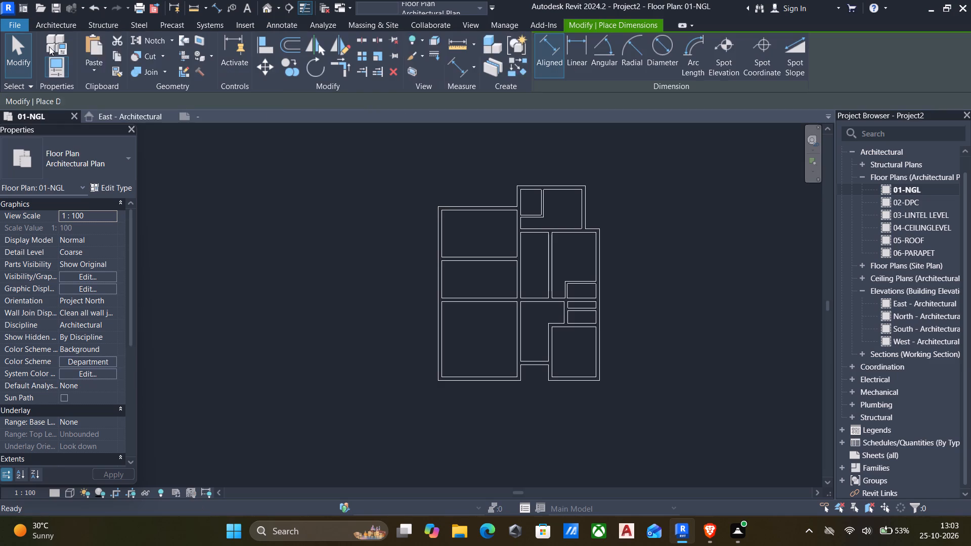
left_click(123, 190)
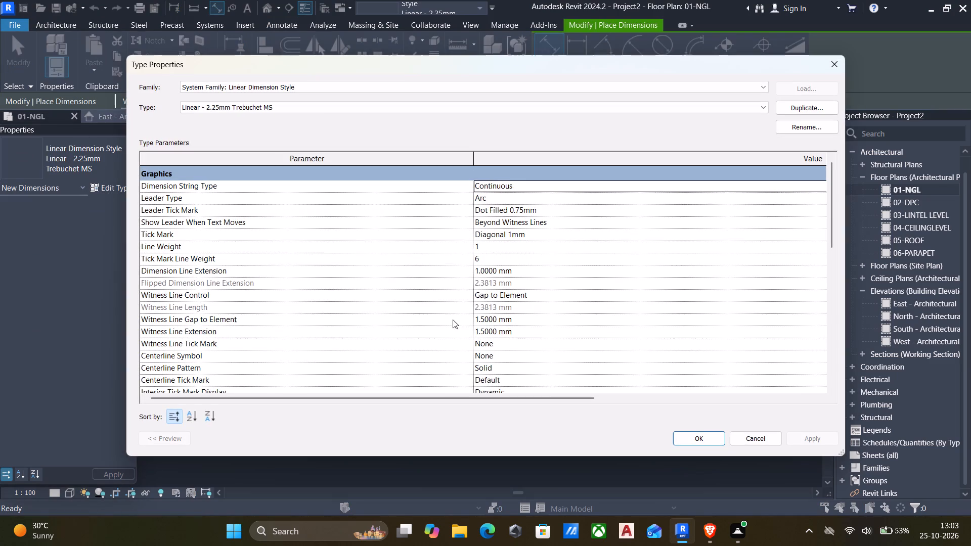
left_click(793, 107)
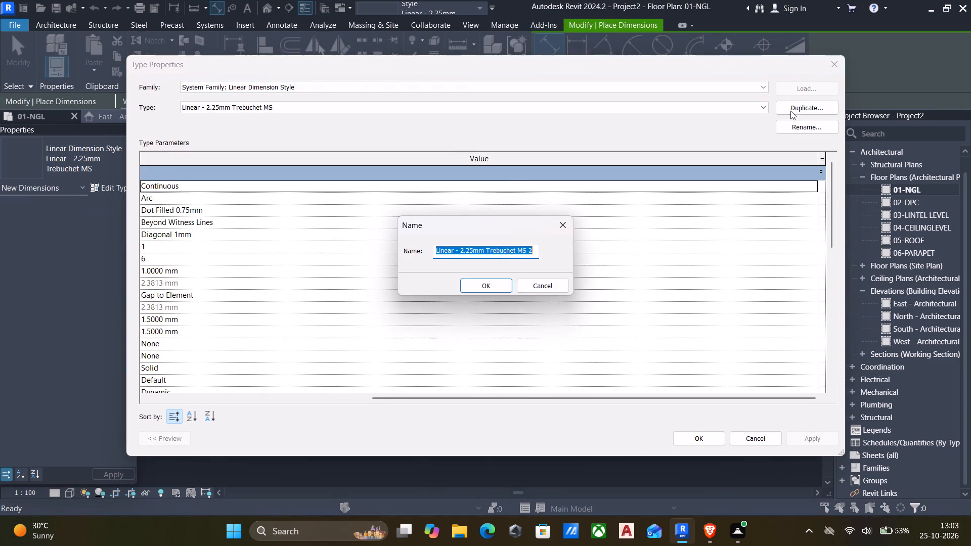
key("BackSpace")
key("0")
key("1")
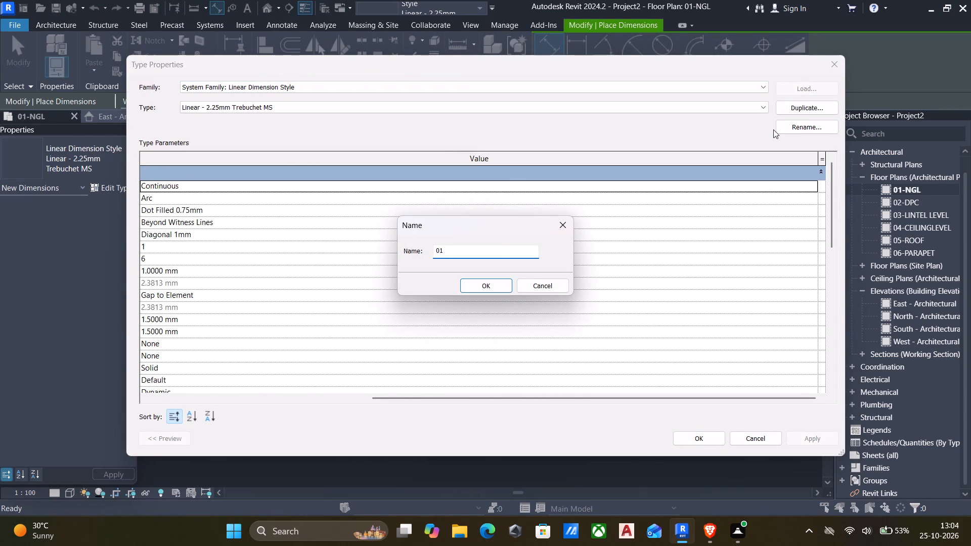
type("-dim")
left_click(492, 285)
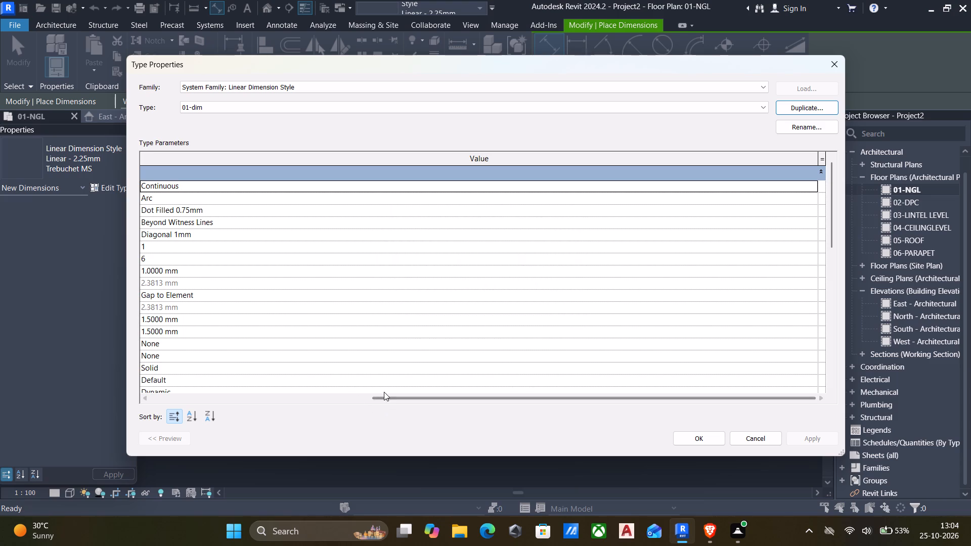
Set the 01-dim style's Witness Line Control to Fixed to Dimension Line and its Witness Line Length to 1 mm.
left_click_drag(383, 395, 140, 376)
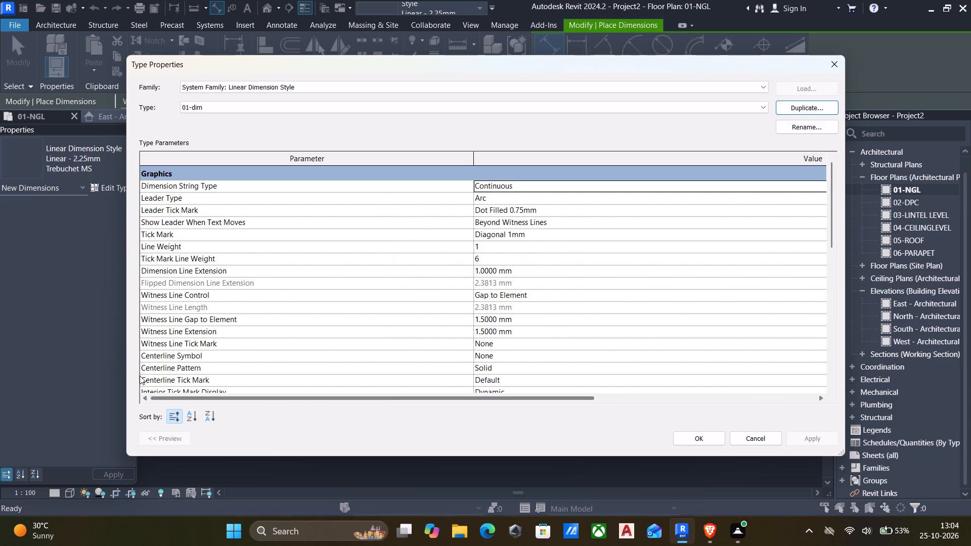
left_click_drag(140, 376, 131, 376)
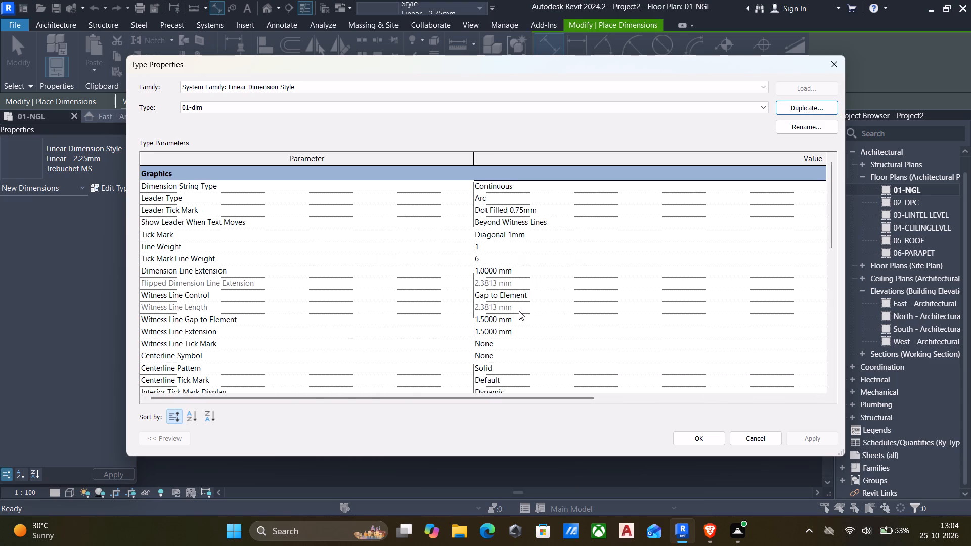
left_click(541, 296)
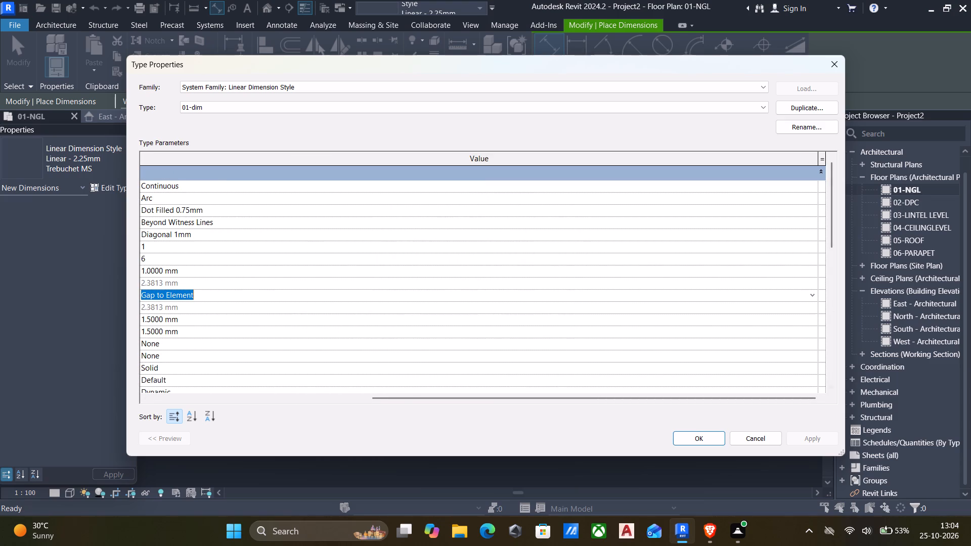
left_click(809, 296)
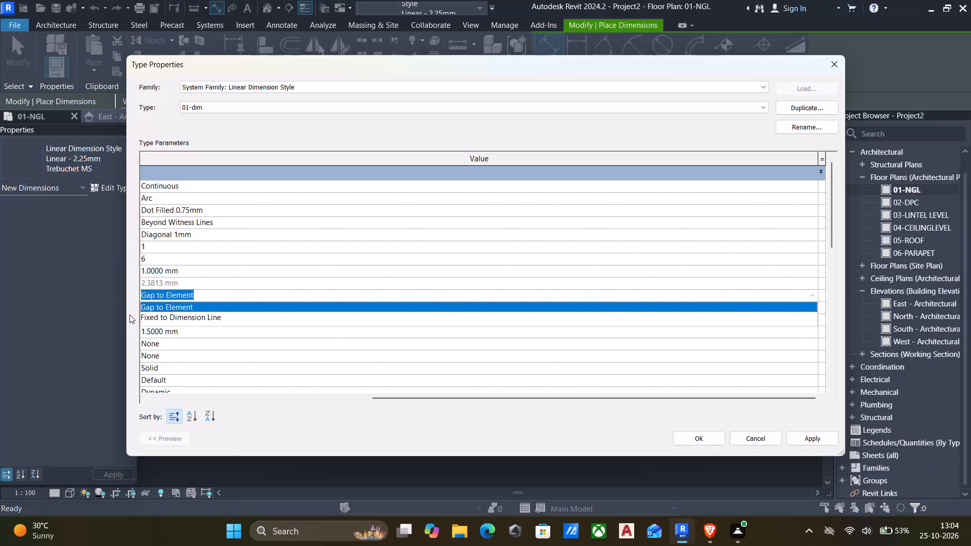
left_click(183, 320)
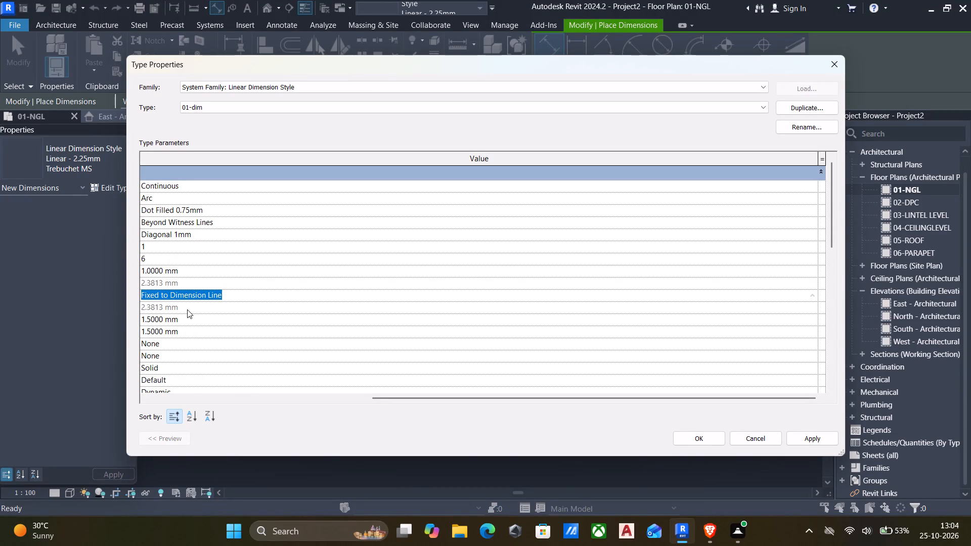
left_click(187, 309)
key("1")
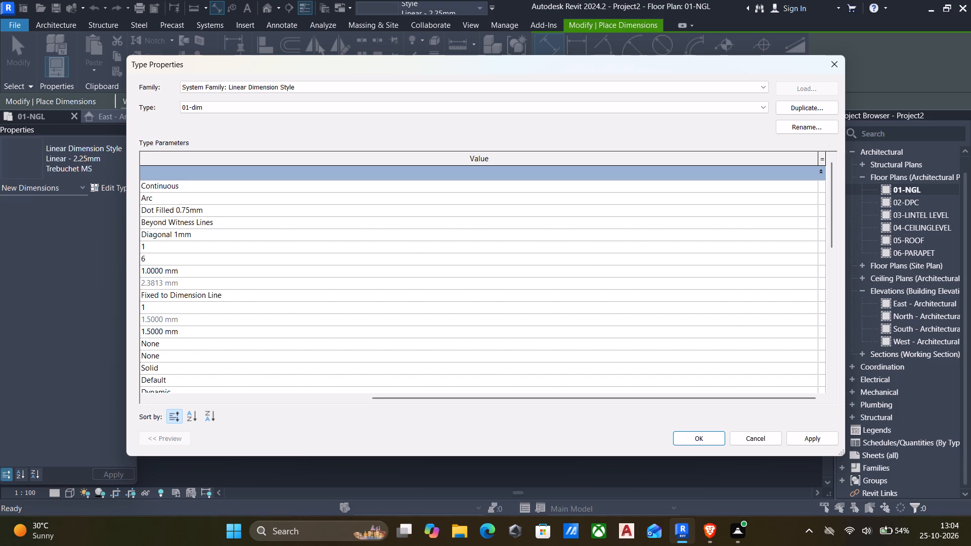
key("Return")
Set the text size of the 01-dim dimension style to 1.5 mm.
scroll(174, 336, "down", 2)
left_click_drag(401, 402, 100, 382)
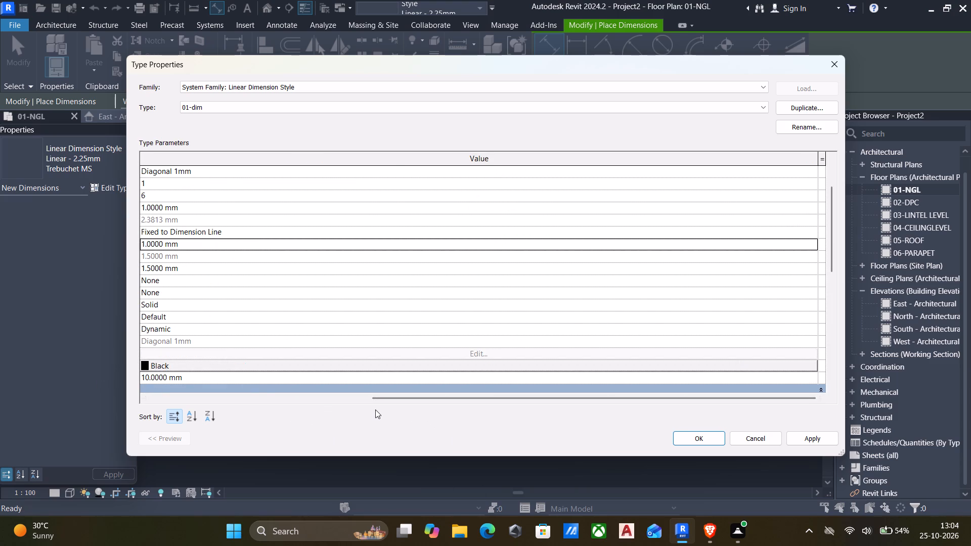
left_click_drag(387, 396, 90, 361)
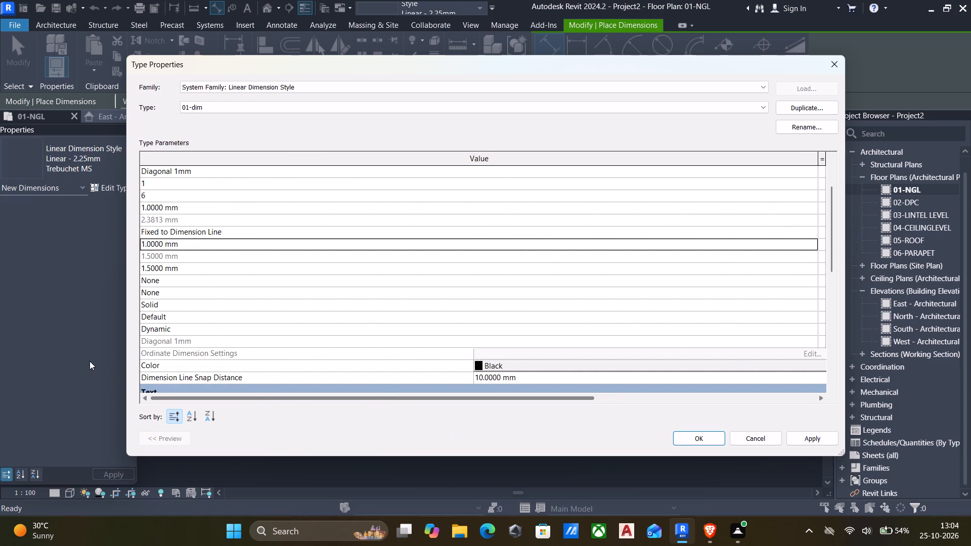
left_click_drag(90, 361, 220, 397)
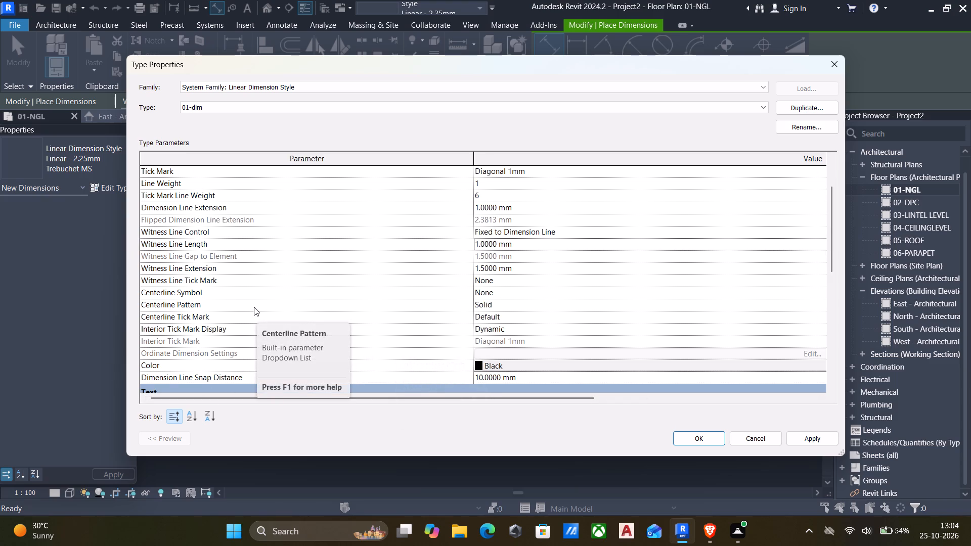
scroll(252, 313, "down", 4)
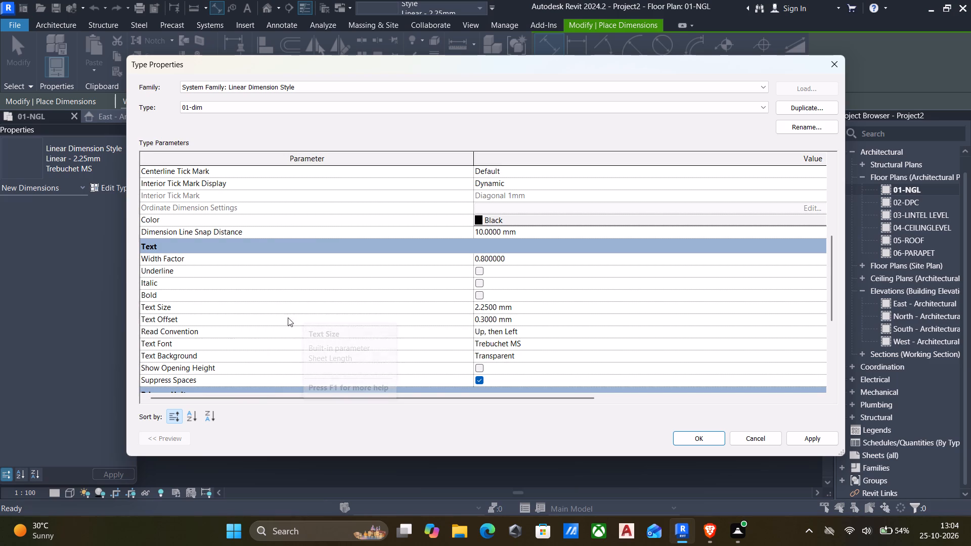
left_click(538, 306)
type("1.5")
key("Return")
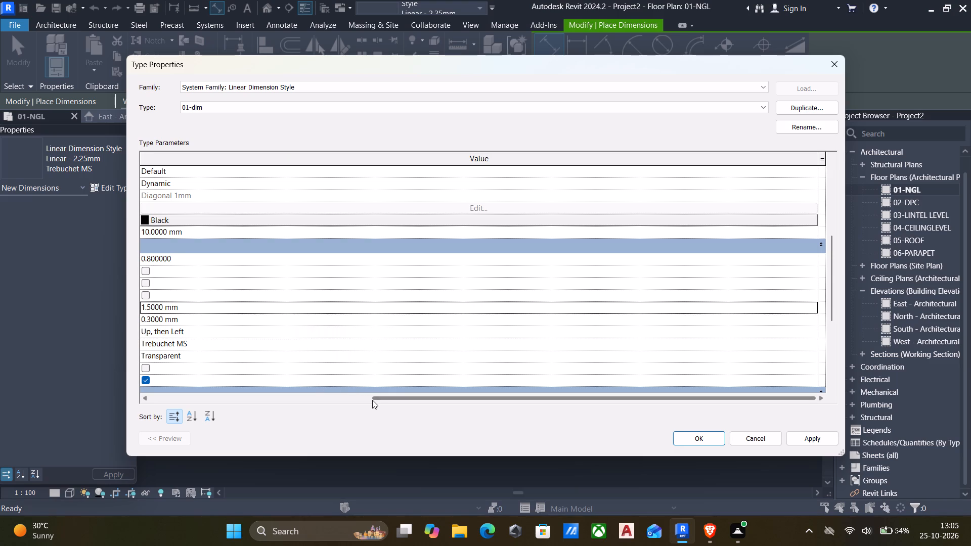
Look through the available text fonts for the 01-dim dimension style, leaving the Text Font setting as it is.
left_click_drag(372, 400, 208, 397)
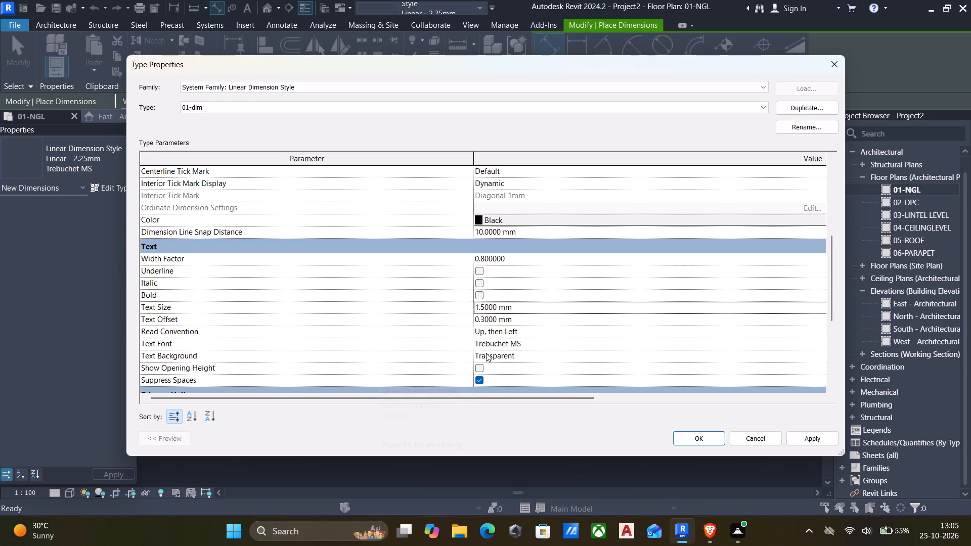
left_click(538, 345)
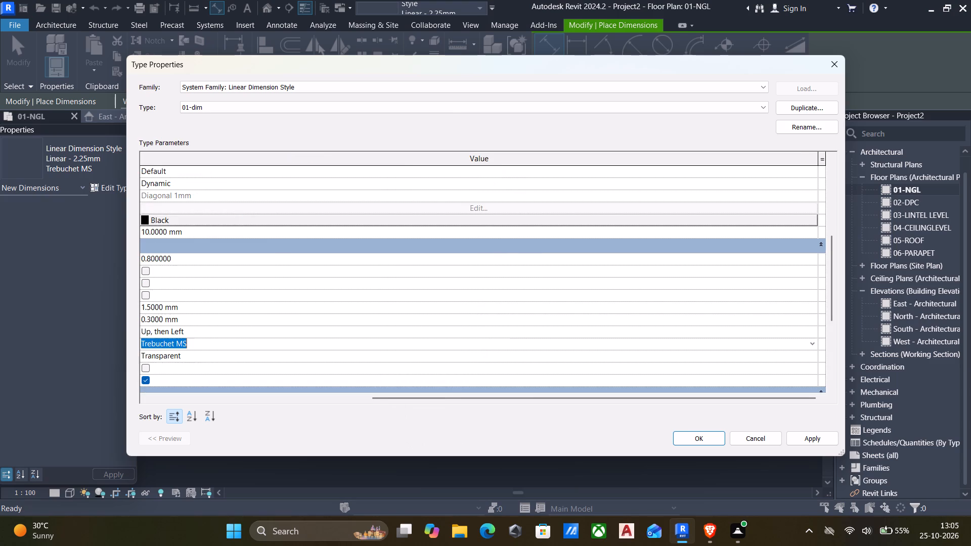
left_click(812, 340)
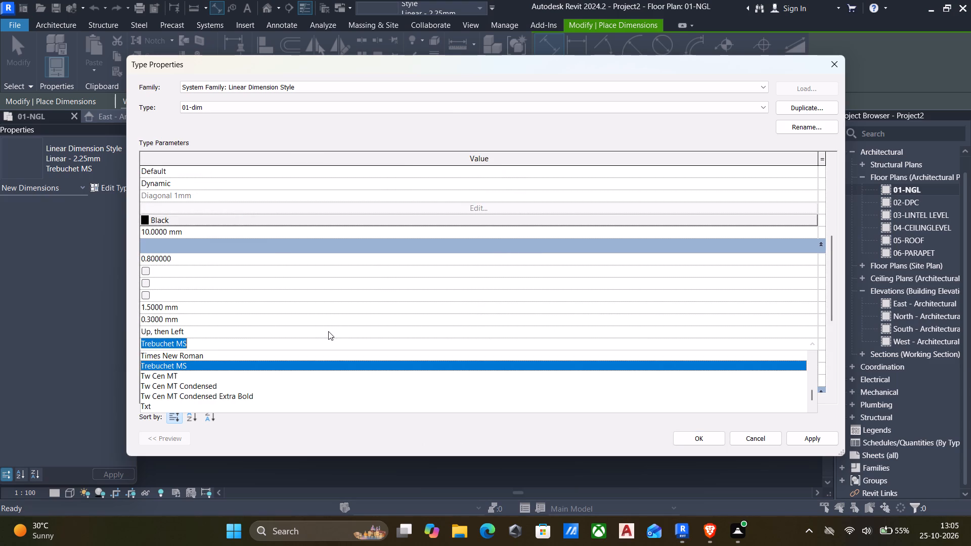
scroll(188, 385, "down", 2)
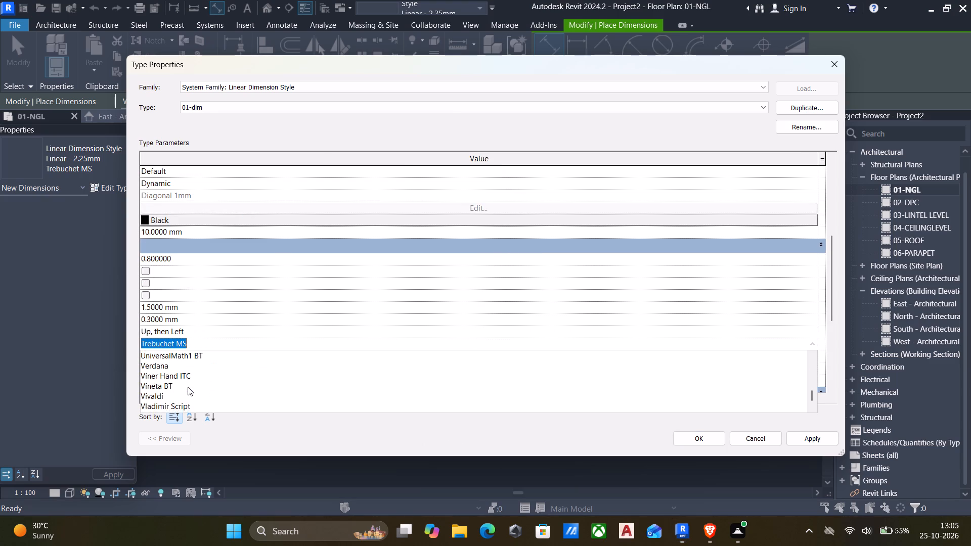
scroll(188, 387, "up", 9)
scroll(189, 385, "up", 20)
scroll(189, 385, "up", 11)
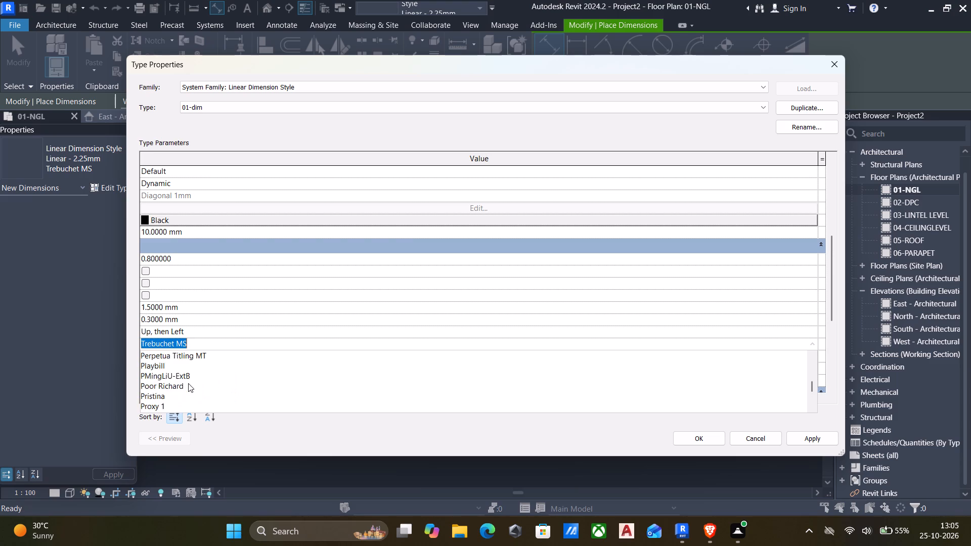
scroll(188, 383, "up", 20)
scroll(188, 383, "up", 20)
scroll(188, 383, "up", 10)
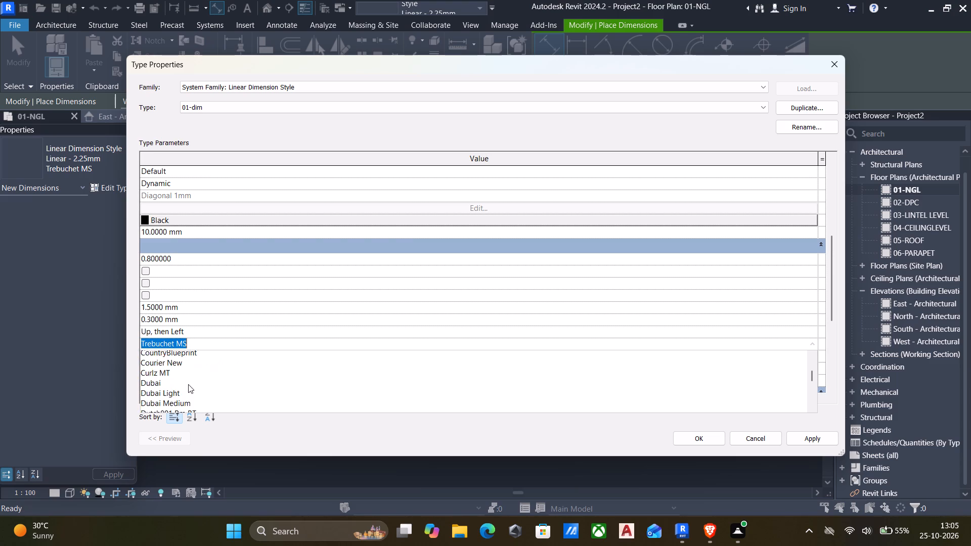
scroll(188, 384, "up", 20)
scroll(188, 384, "up", 7)
scroll(188, 385, "down", 6)
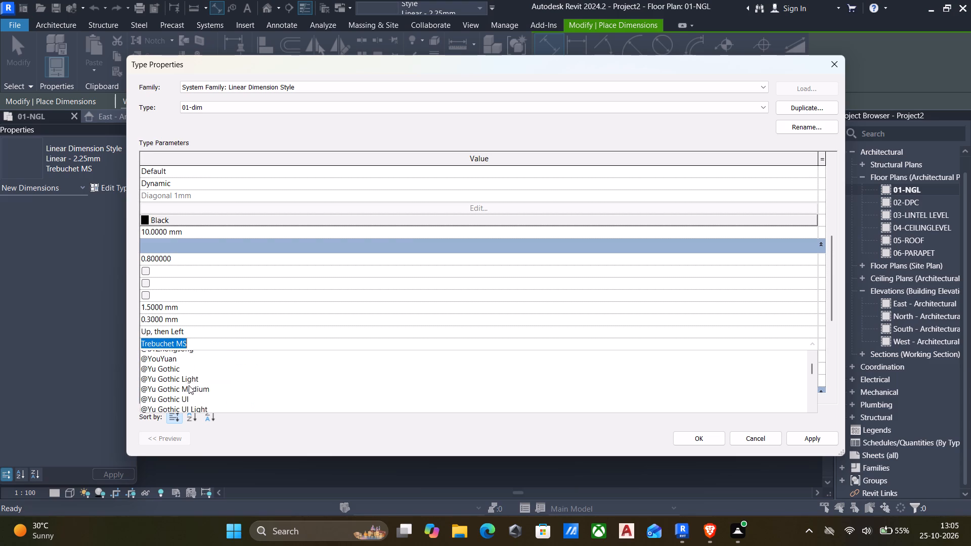
scroll(189, 385, "down", 16)
scroll(188, 391, "down", 7)
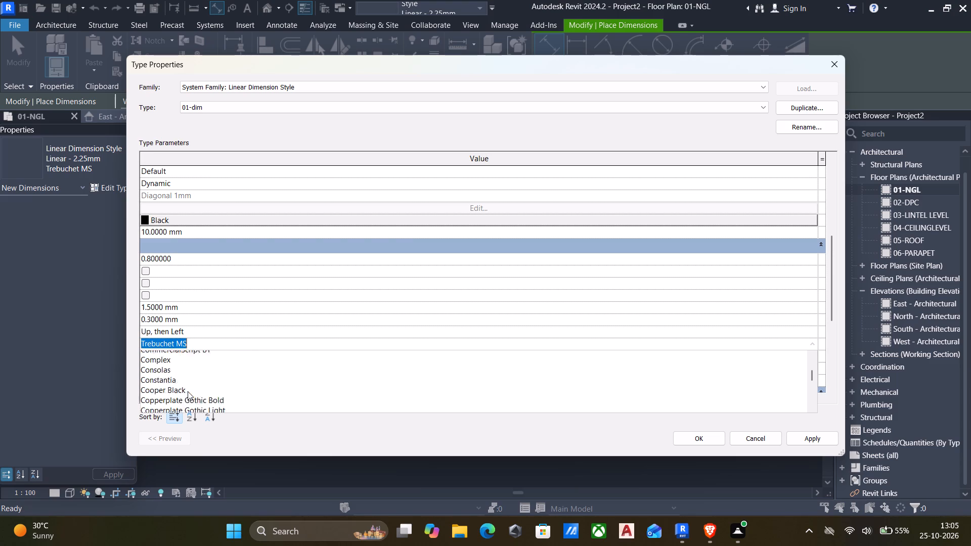
scroll(188, 391, "down", 7)
scroll(174, 384, "up", 1)
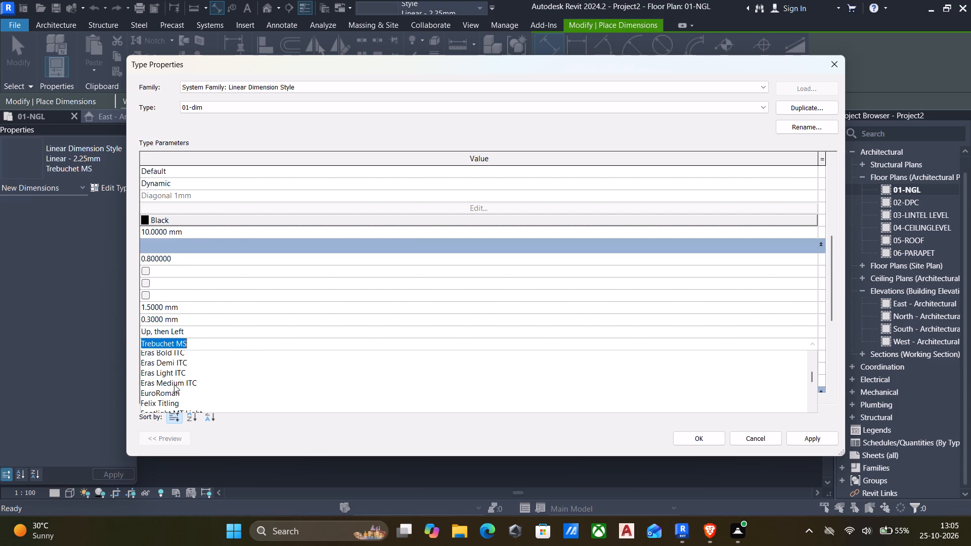
scroll(174, 384, "up", 1)
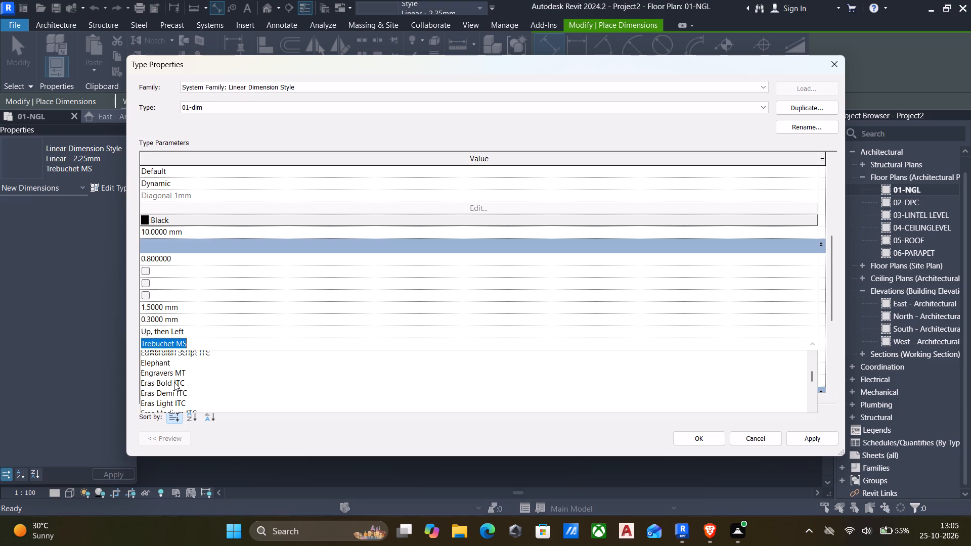
scroll(174, 382, "down", 1)
scroll(174, 381, "up", 1)
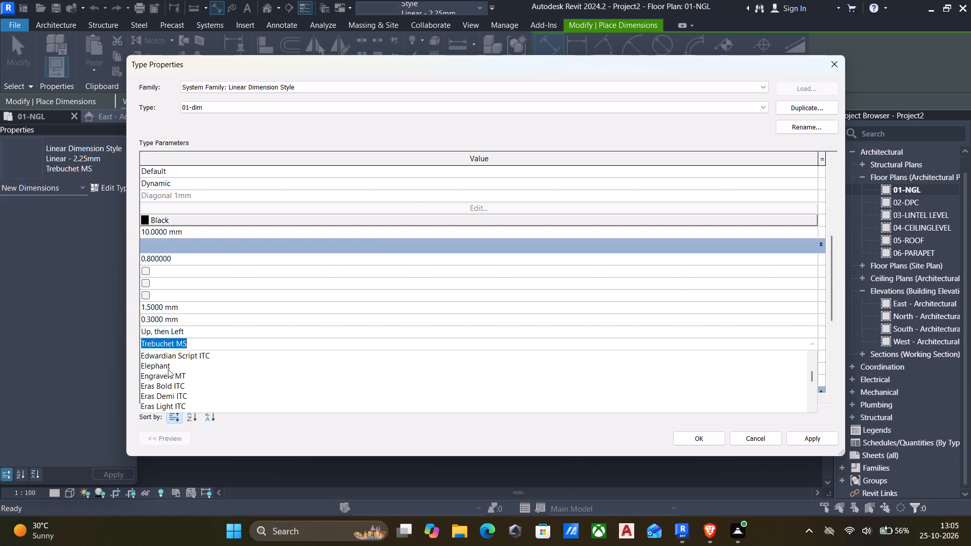
scroll(165, 375, "up", 1)
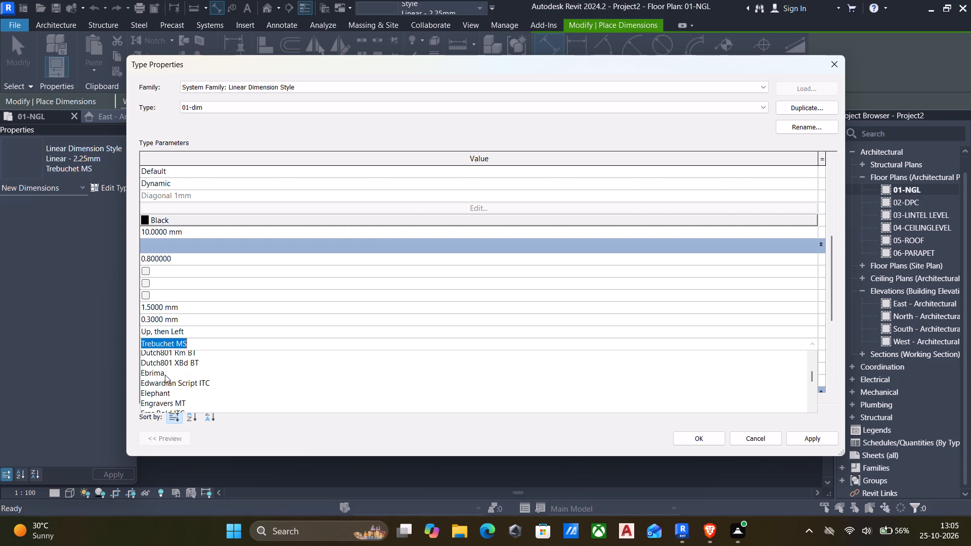
scroll(165, 375, "down", 3)
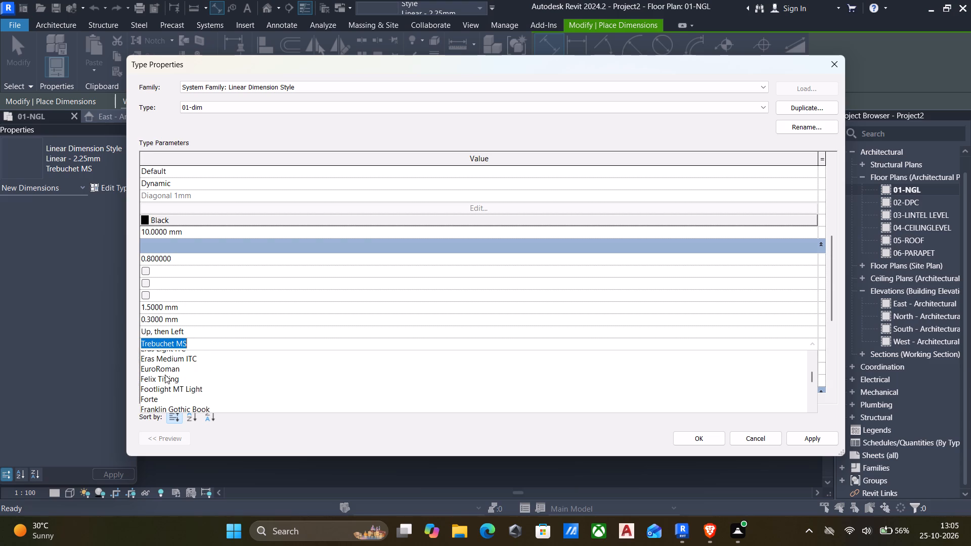
scroll(165, 375, "up", 1)
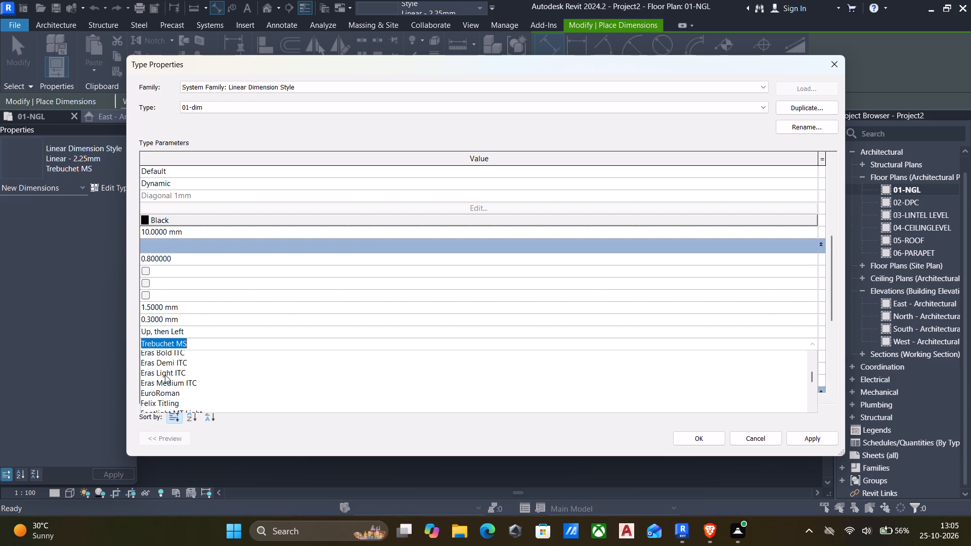
scroll(165, 375, "up", 1)
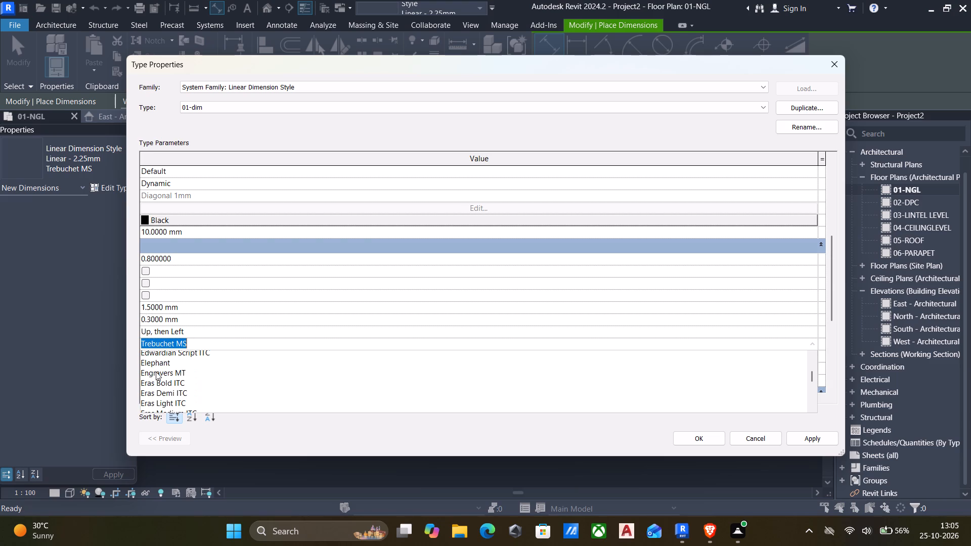
scroll(156, 372, "up", 2)
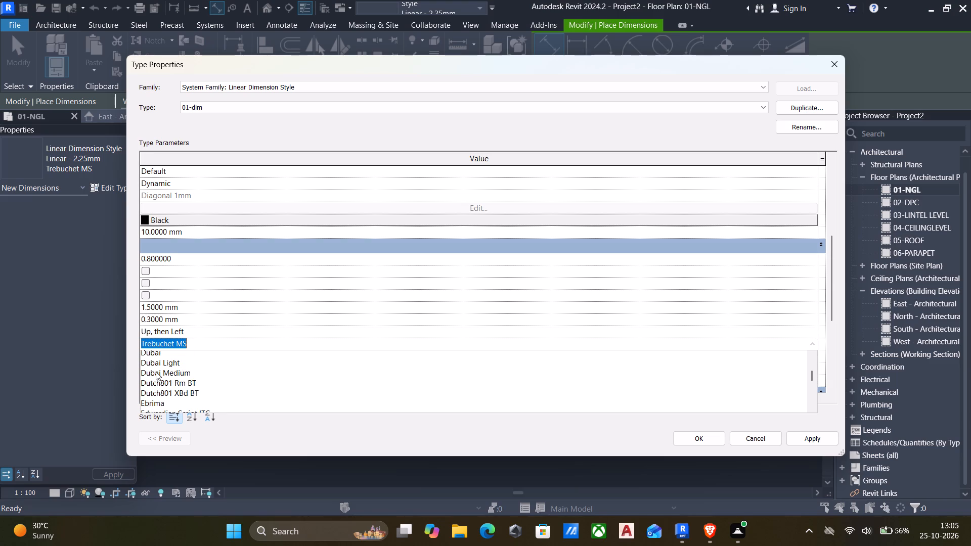
left_click(214, 346)
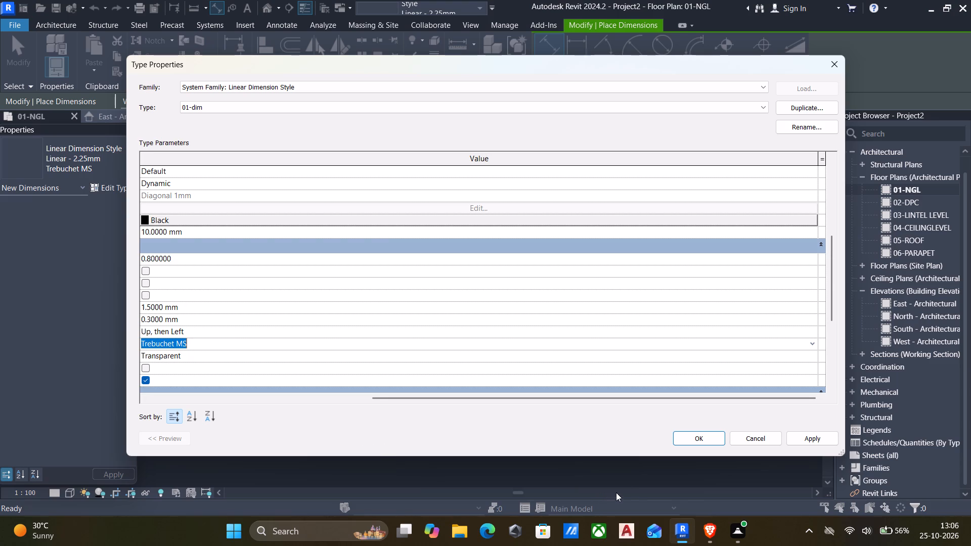
Apply the 01-dim type settings and return to placing aligned dimensions.
left_click(822, 438)
left_click(687, 439)
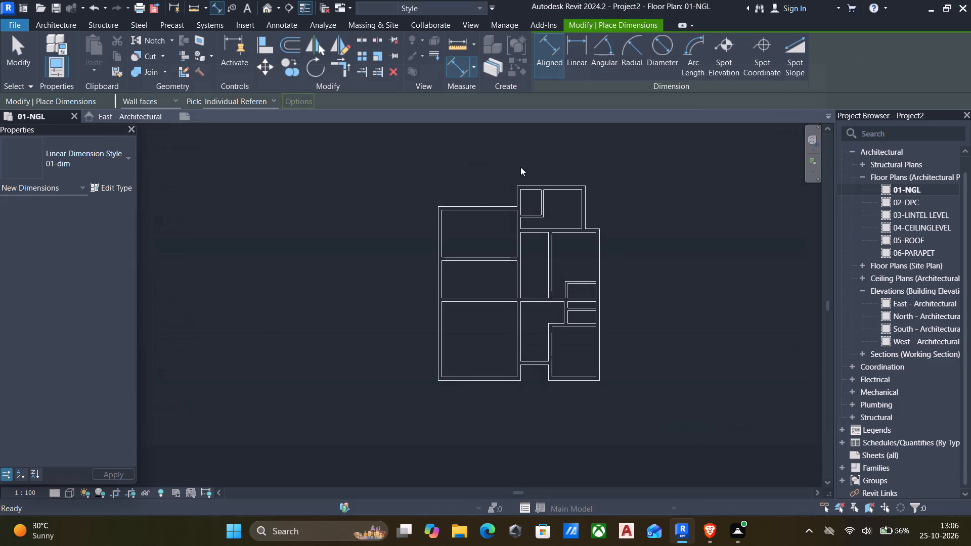
Place a vertical aligned dimension between the inner wall faces of the plan's upper-left room.
left_click(485, 210)
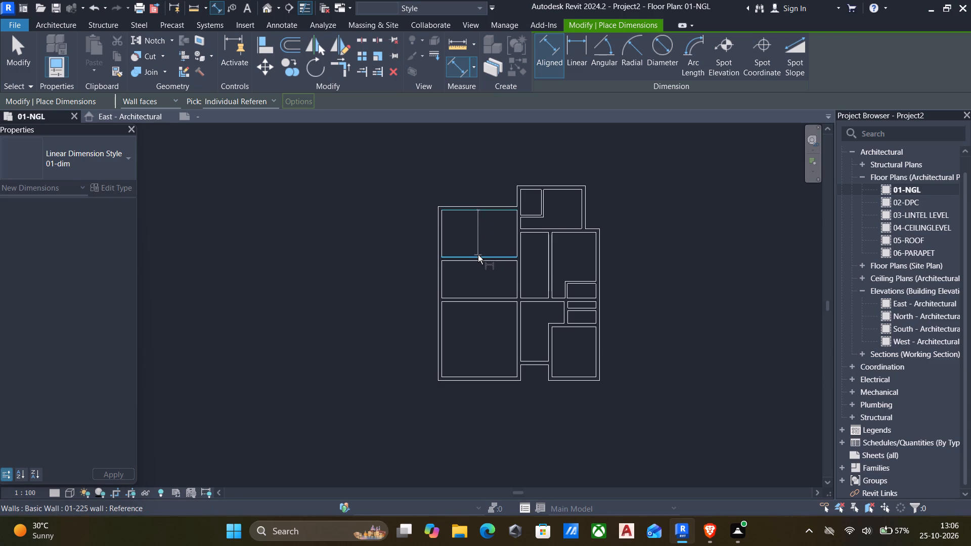
left_click(478, 255)
left_click(463, 250)
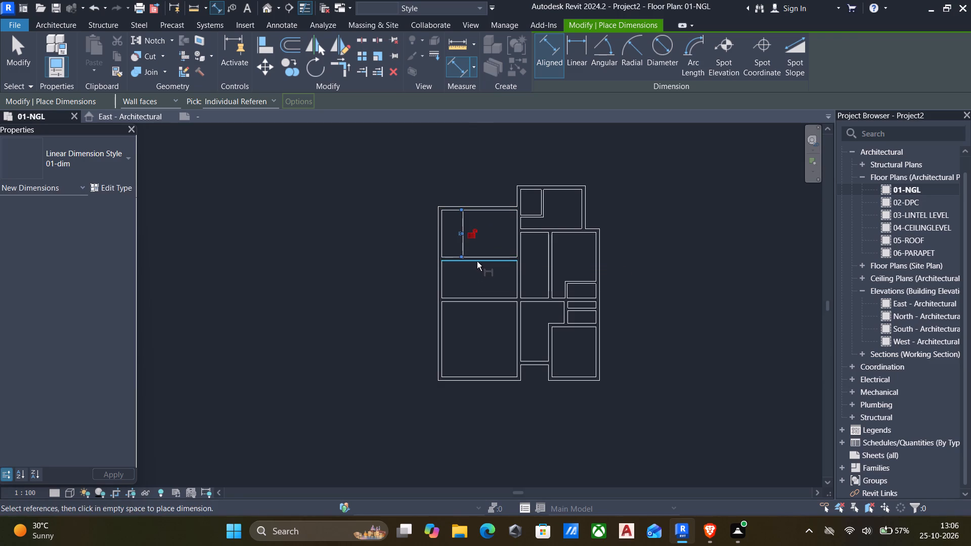
left_click(477, 261)
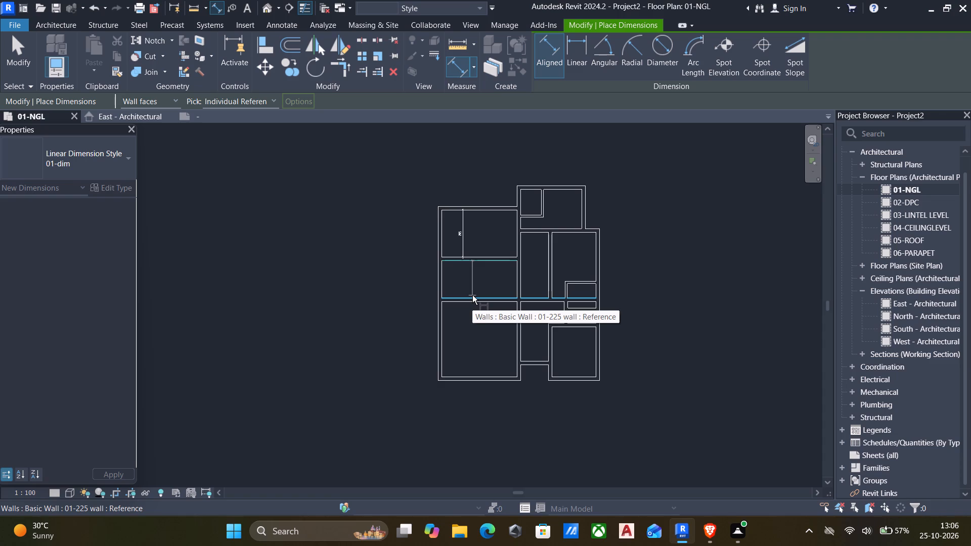
key("Escape")
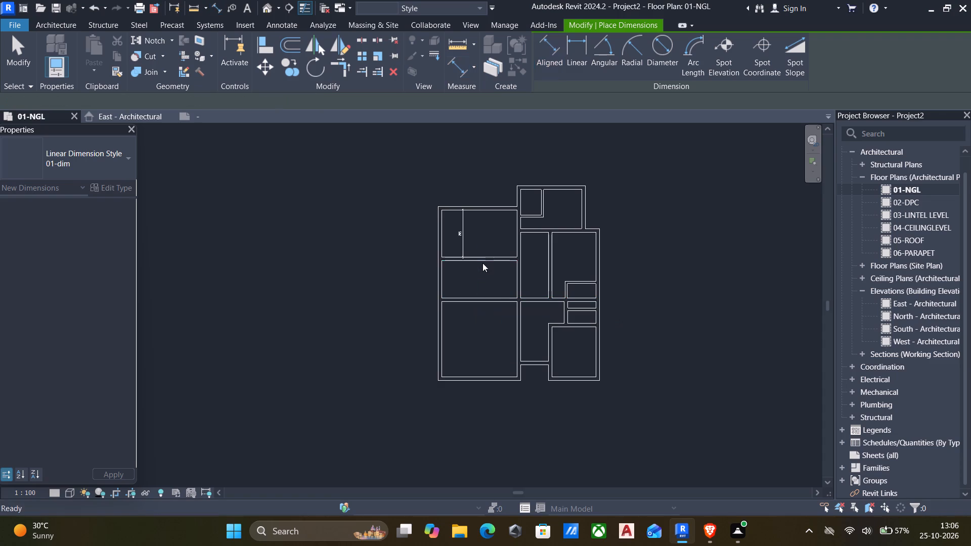
Dimension the large lower-left room vertically and horizontally between its inner wall faces.
middle_click_drag(463, 305, 478, 281)
scroll(480, 275, "up", 4)
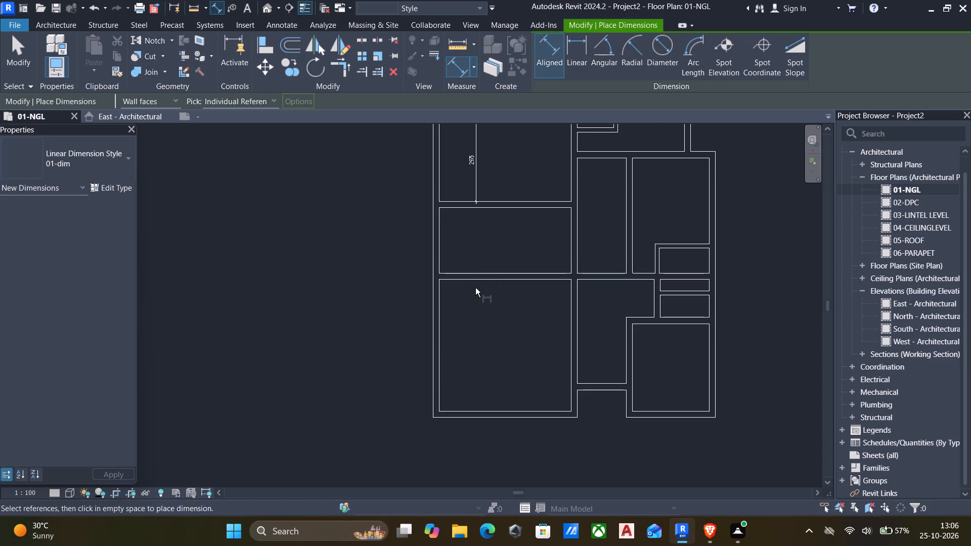
left_click(461, 279)
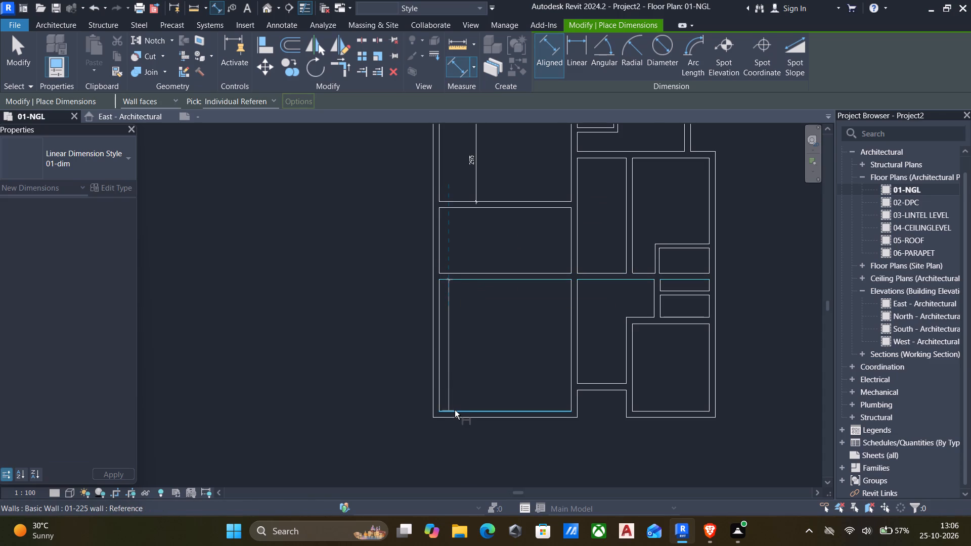
left_click(455, 410)
left_click(467, 391)
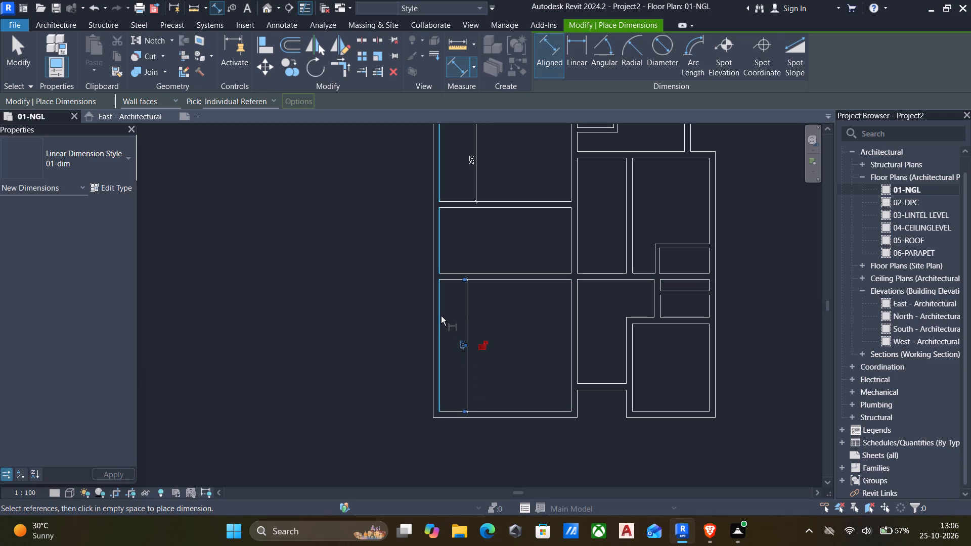
left_click(441, 316)
left_click(571, 319)
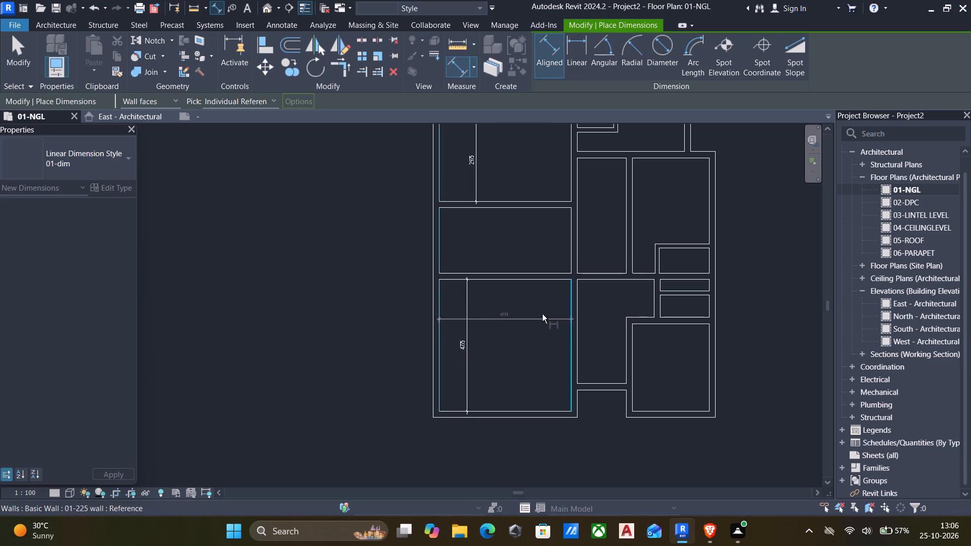
left_click(512, 319)
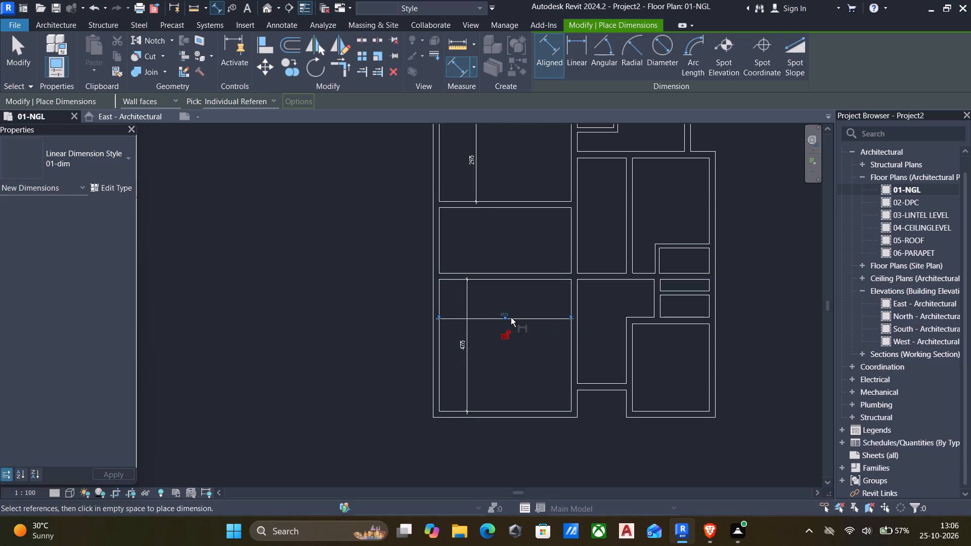
Dimension the middle room on the plan's west side vertically and horizontally between its inner wall faces.
left_click(468, 209)
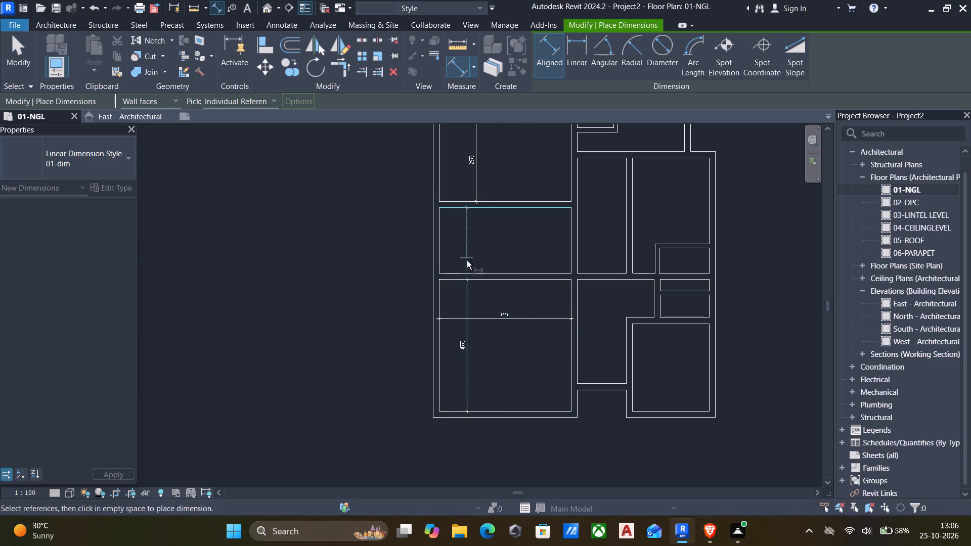
left_click(467, 273)
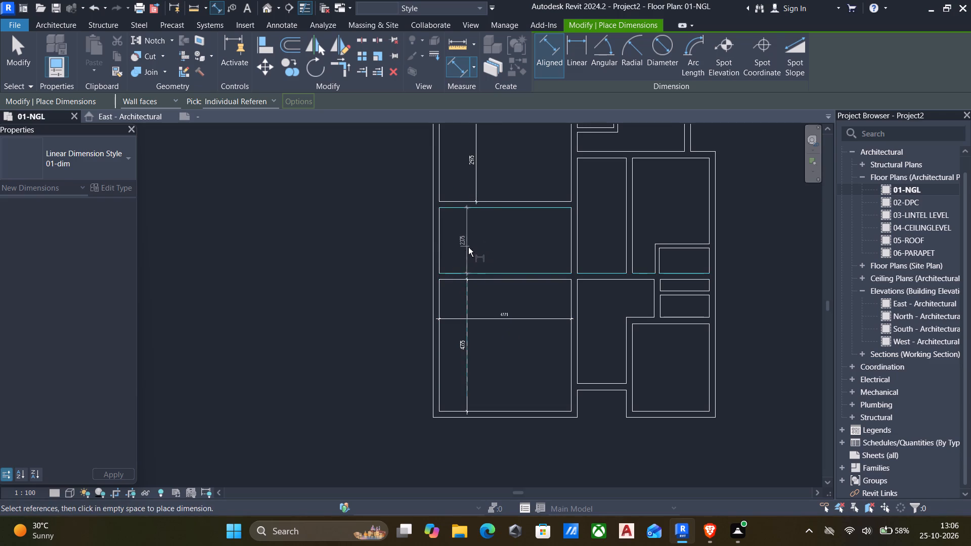
left_click(466, 285)
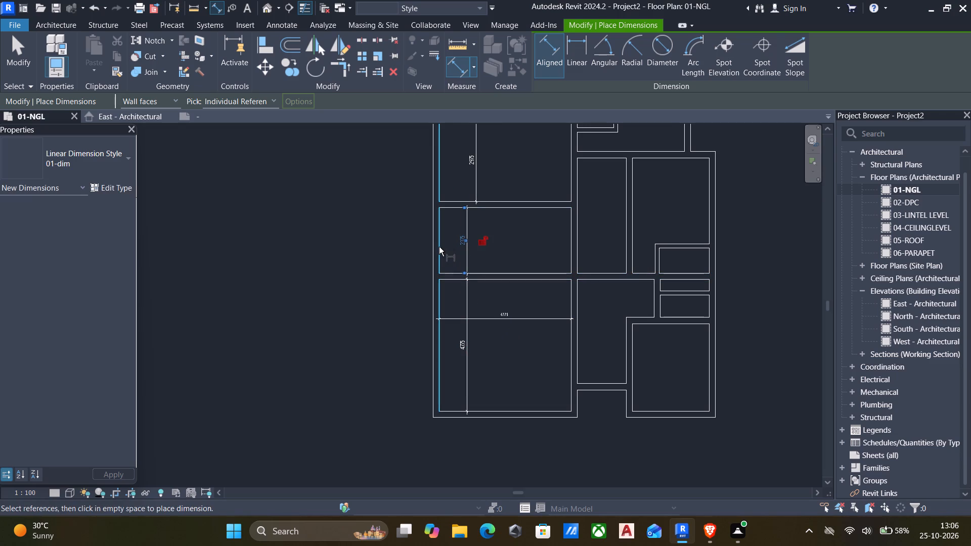
left_click(437, 247)
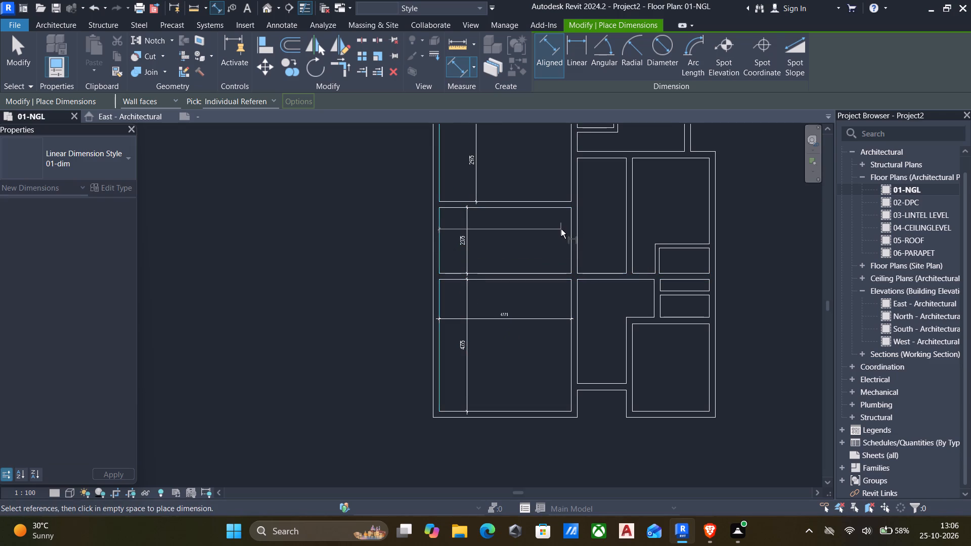
left_click(569, 230)
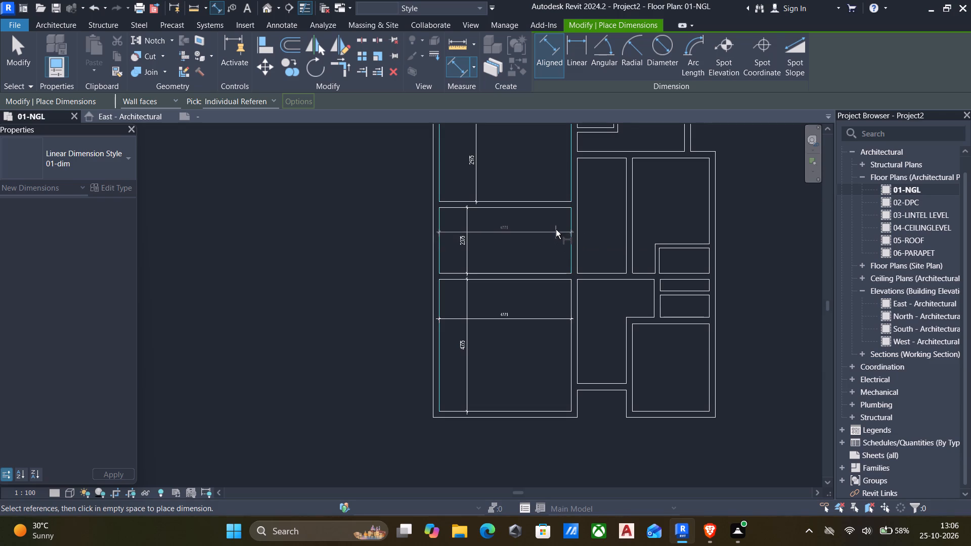
left_click(556, 230)
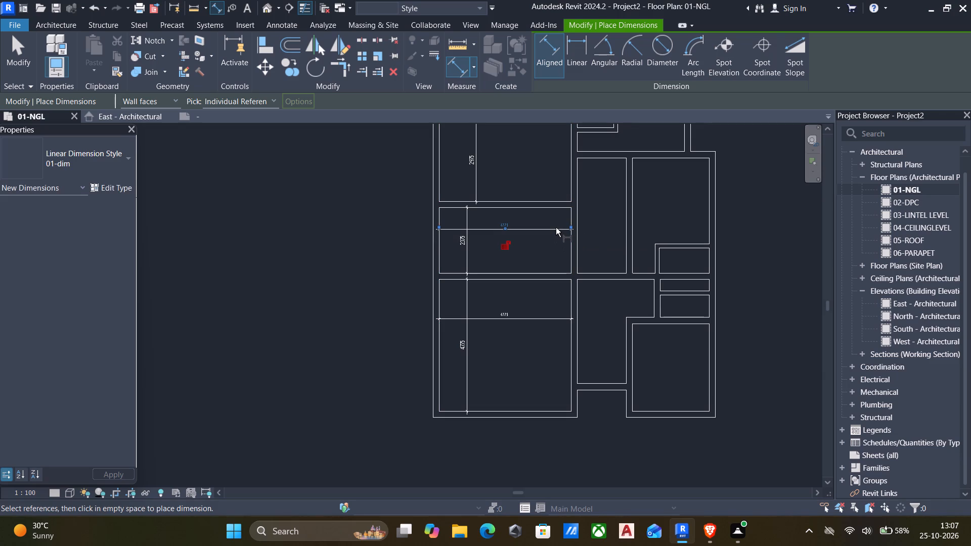
Place a horizontal aligned dimension between the inner wall faces of the plan's upper-left room.
middle_click_drag(547, 203, 539, 312)
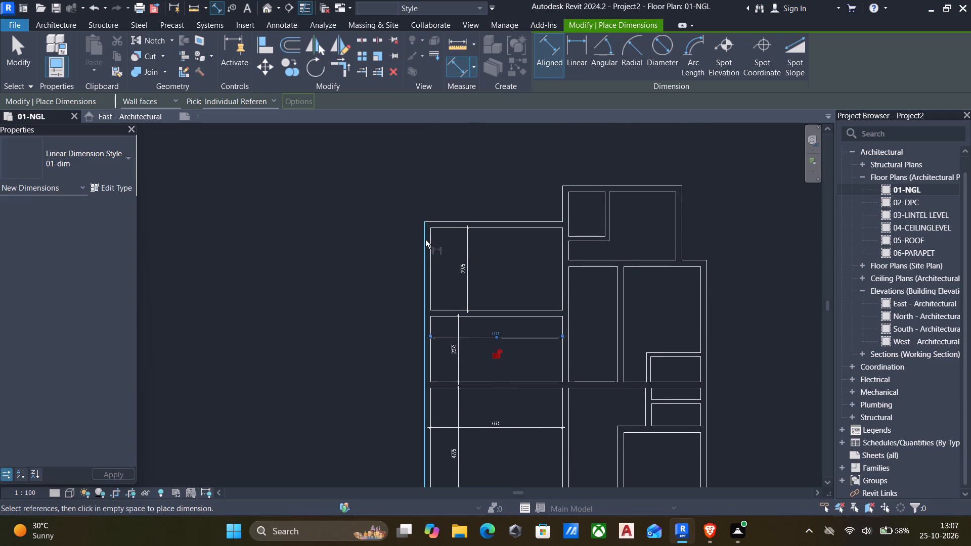
left_click(429, 244)
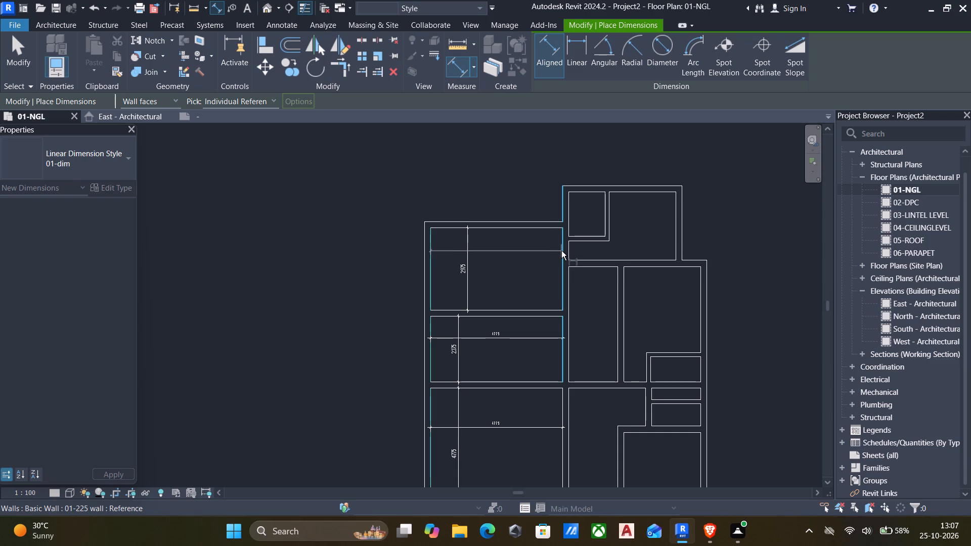
left_click(561, 251)
left_click(526, 256)
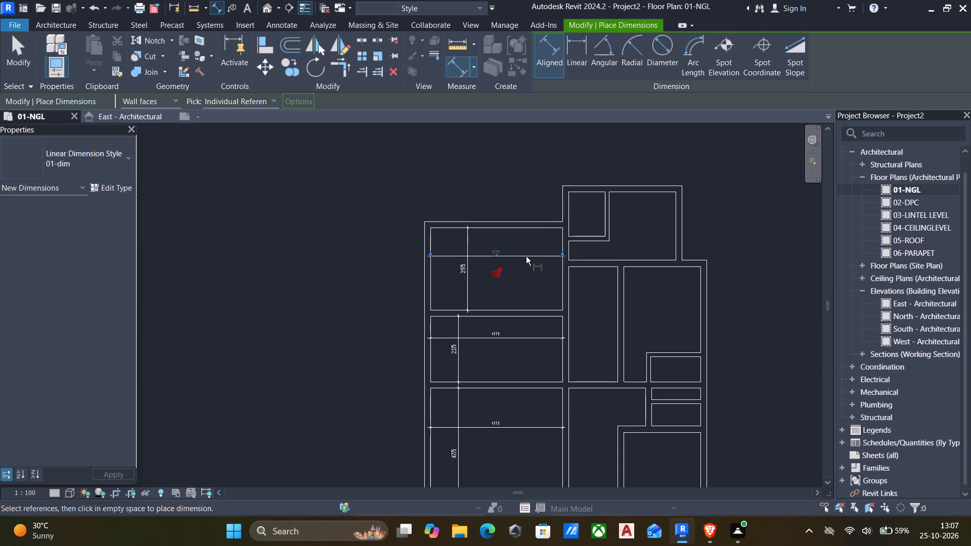
Dimension the small room in the corner of the plan's northern projection horizontally and vertically between its inner wall faces.
scroll(581, 202, "up", 3)
left_click(560, 211)
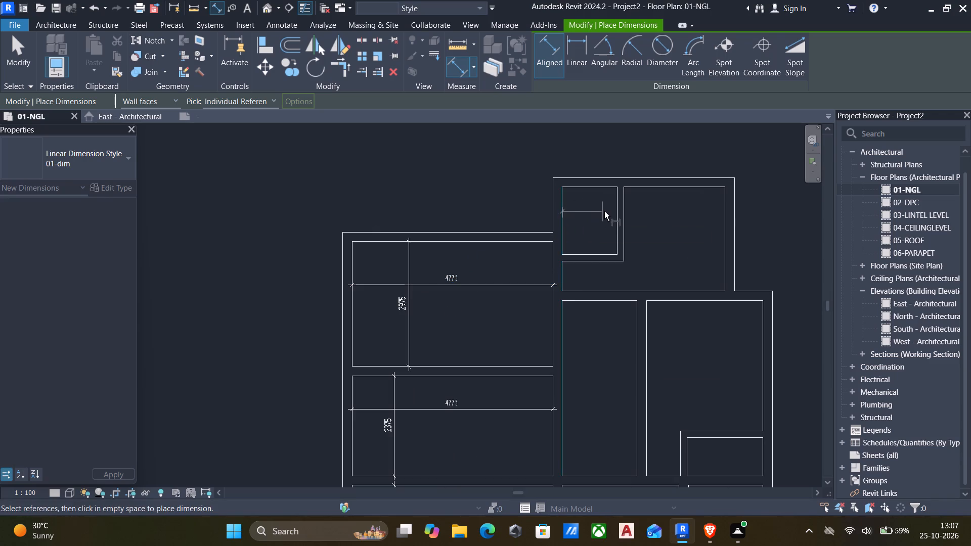
left_click(615, 212)
left_click(599, 215)
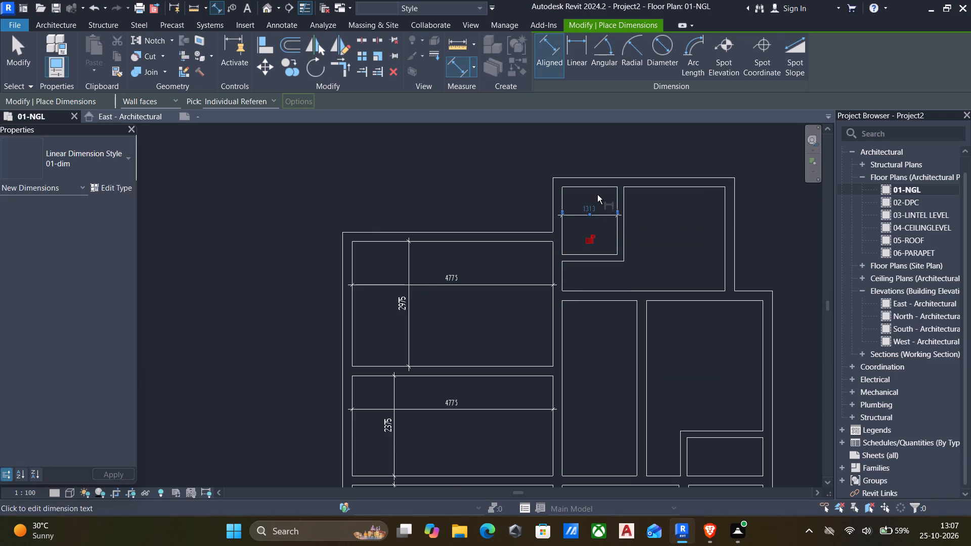
left_click(596, 185)
left_click(593, 252)
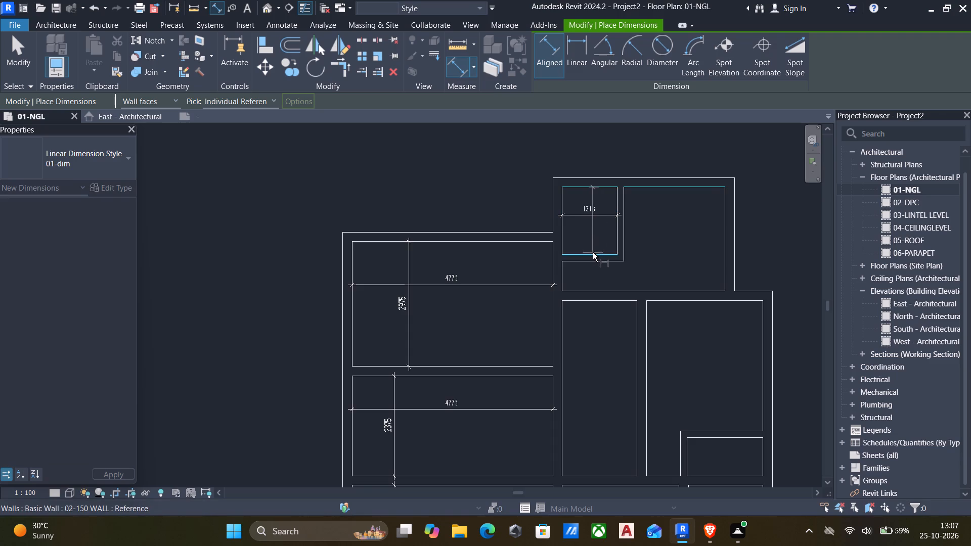
left_click(605, 246)
Dimension the L-shaped room beside the small northern room horizontally across its upper part and vertically over its full height.
left_click(625, 202)
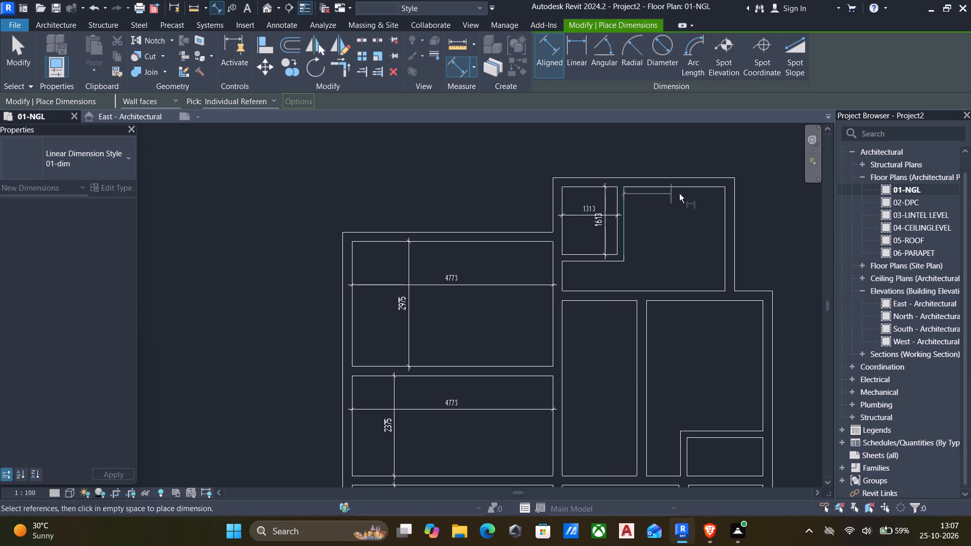
left_click(725, 205)
left_click(696, 216)
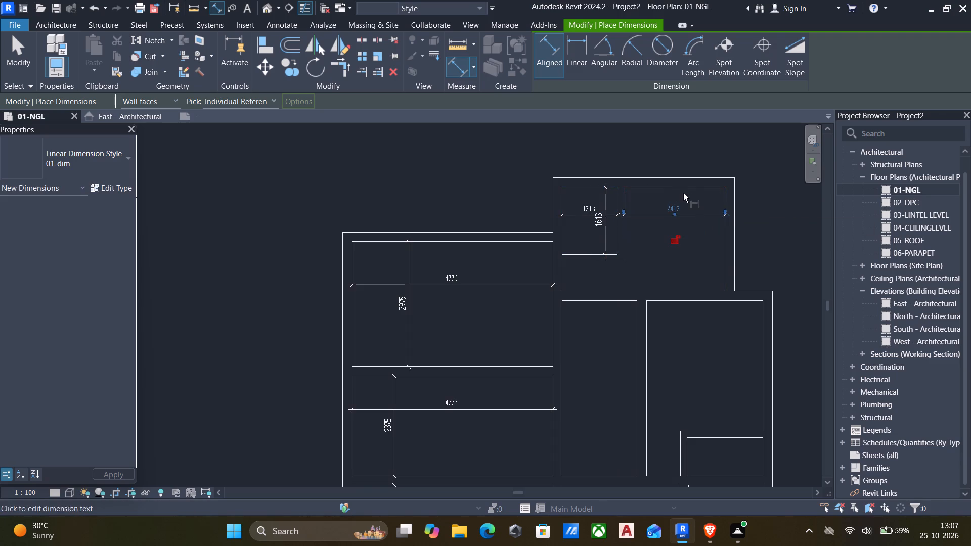
left_click(689, 189)
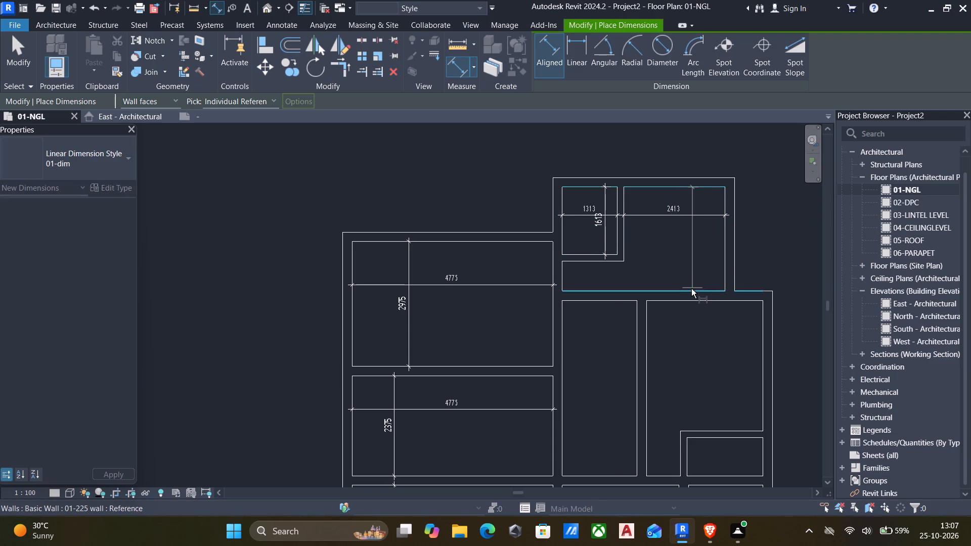
left_click(691, 289)
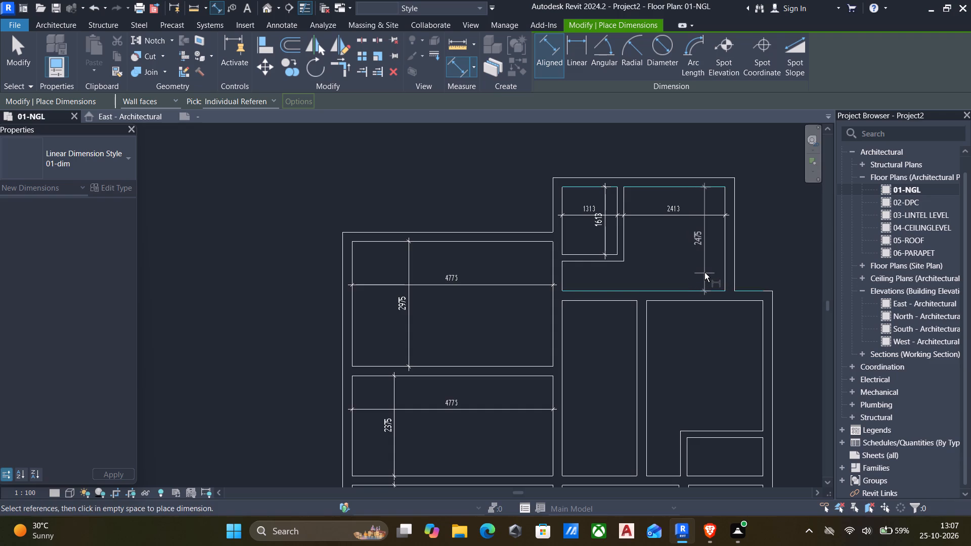
left_click(707, 271)
Dimension the narrow central room south of the L-shaped room horizontally and vertically between its inner wall faces.
middle_click_drag(670, 332, 713, 251)
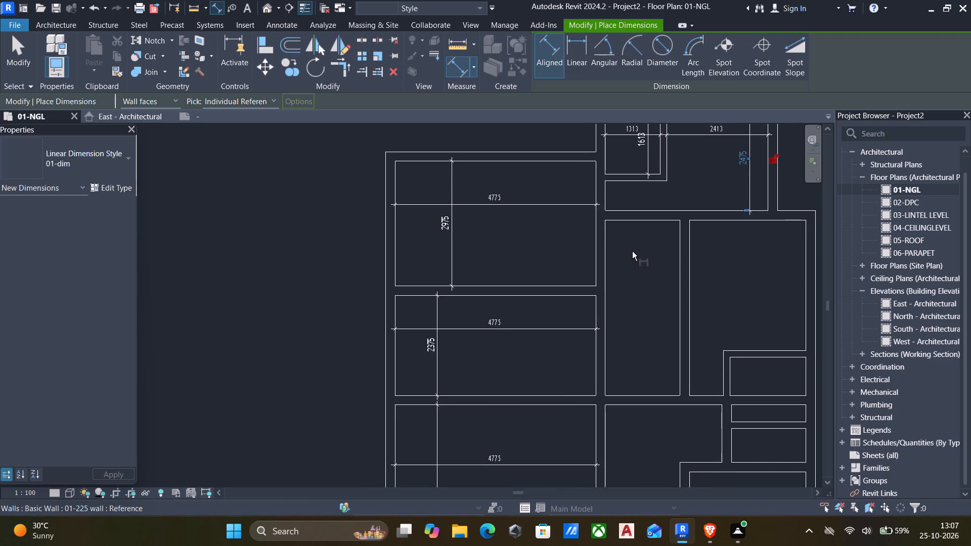
scroll(606, 258, "down", 3)
left_click(607, 264)
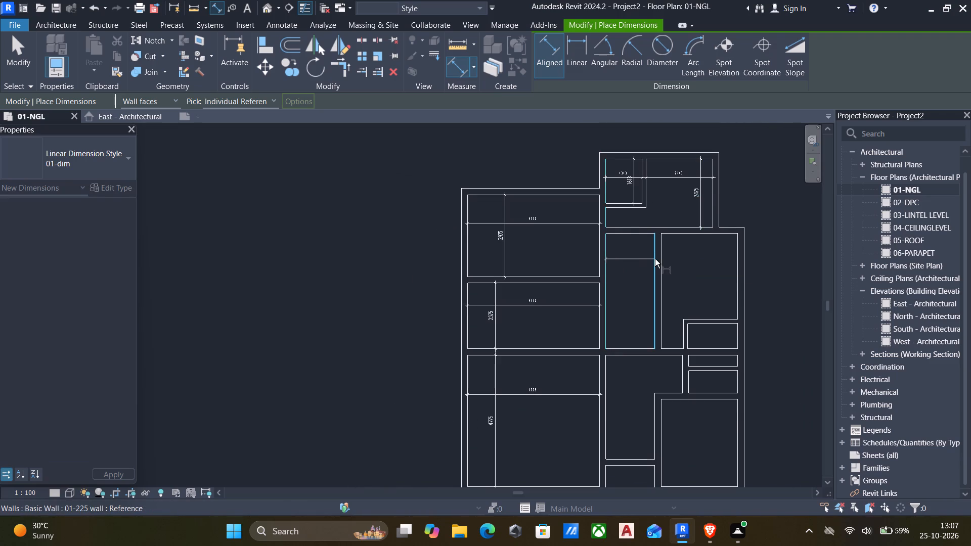
left_click(655, 259)
left_click(637, 266)
left_click(633, 231)
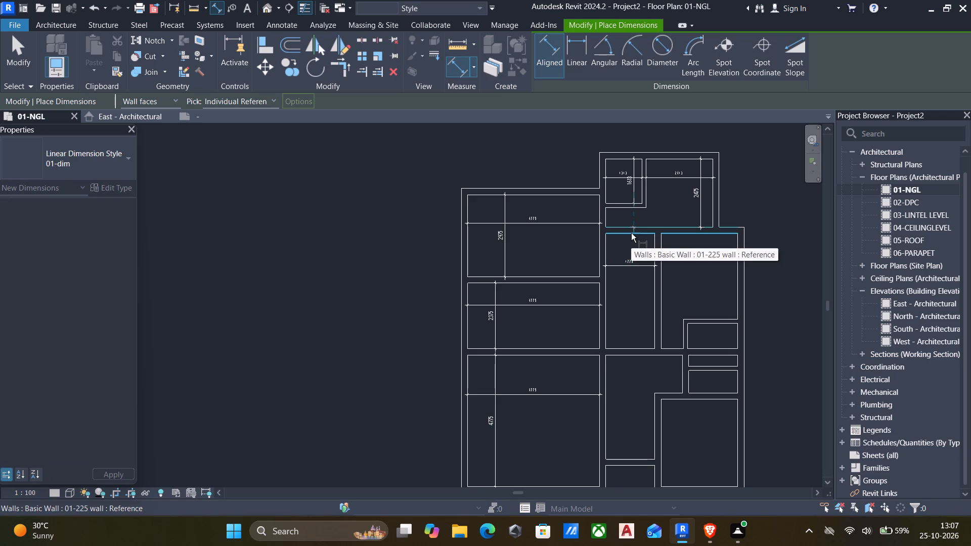
left_click(631, 233)
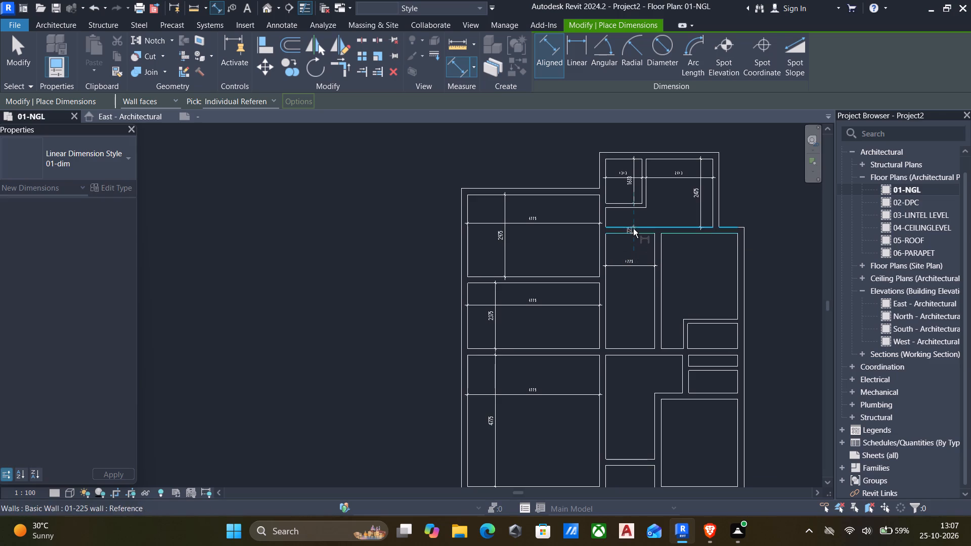
key("Escape")
left_click(637, 232)
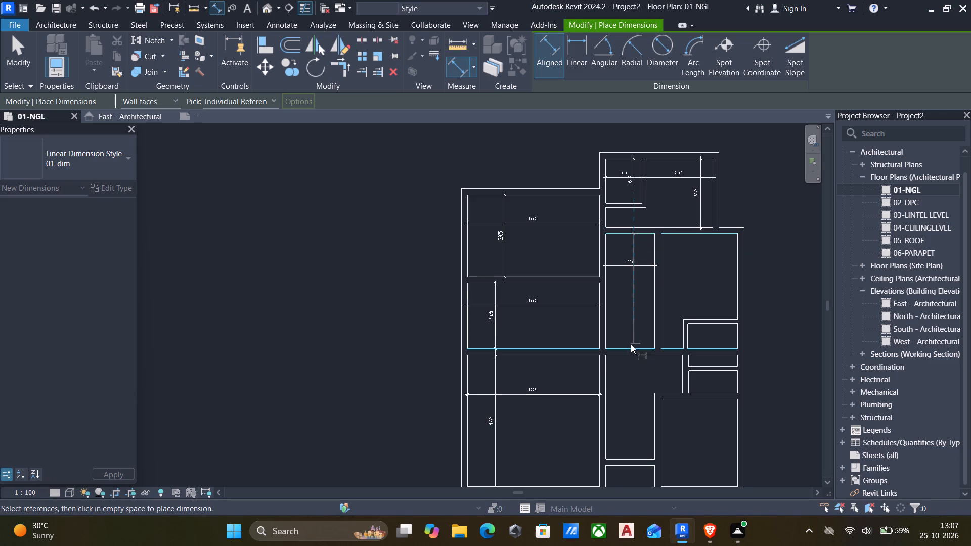
left_click(633, 344)
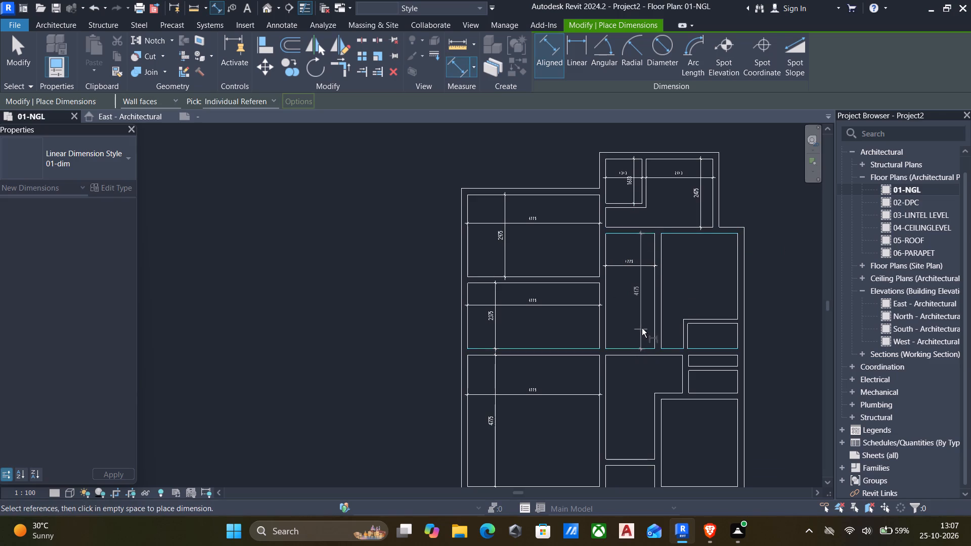
left_click(643, 325)
Dimension the east room beside the narrow central room horizontally, and vertically down to its notch wall.
left_click(662, 254)
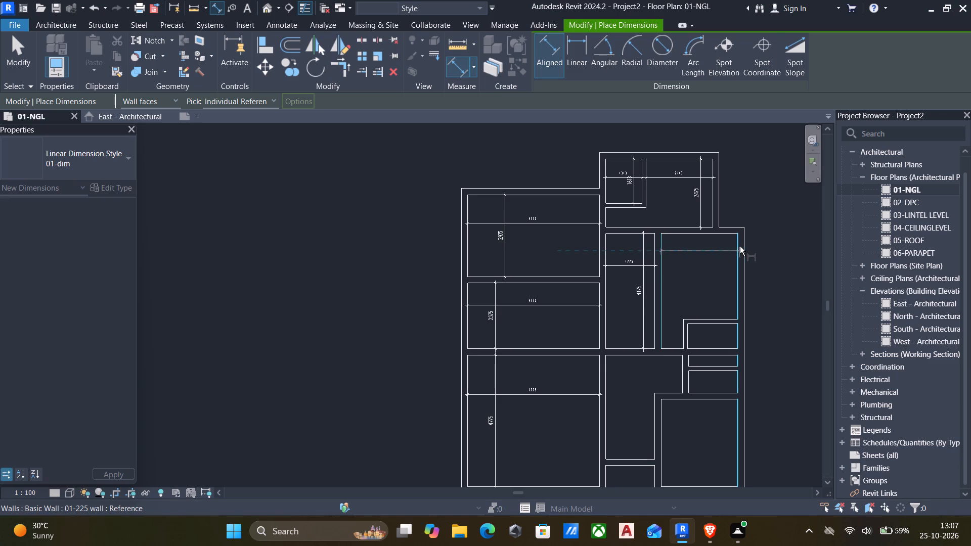
left_click(737, 246)
left_click(702, 256)
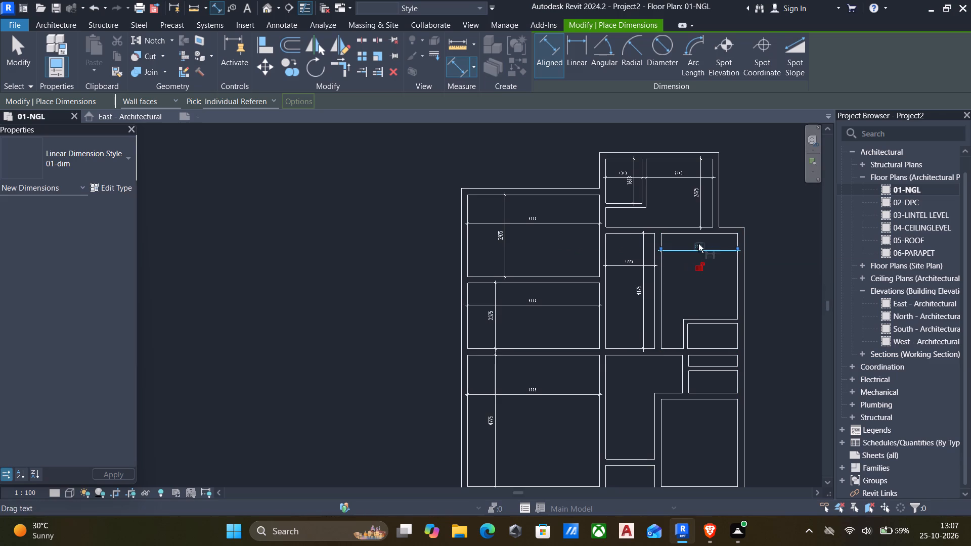
left_click(718, 238)
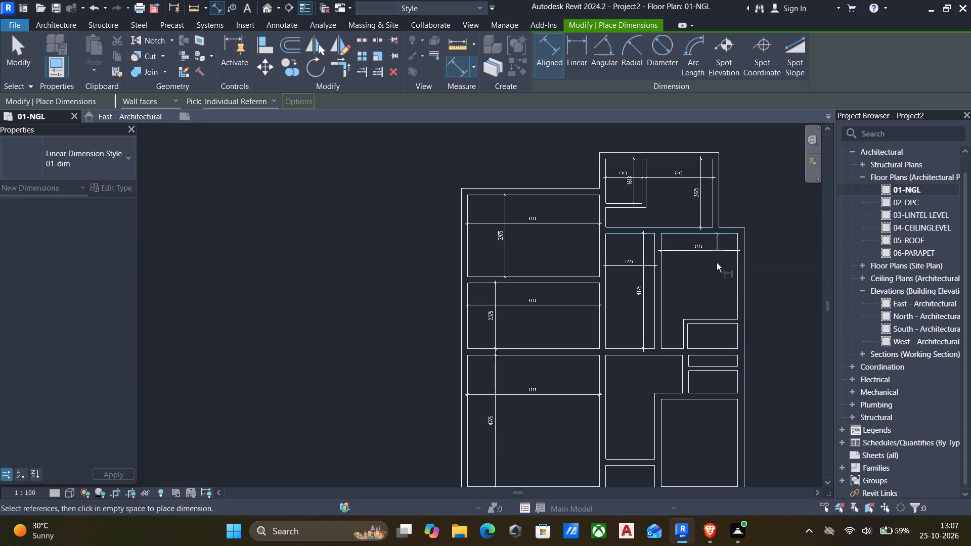
left_click(716, 318)
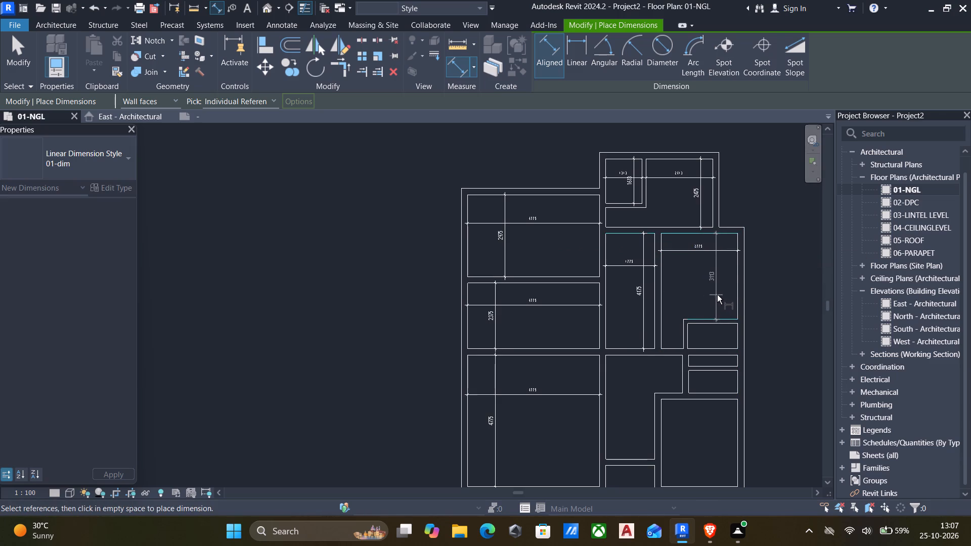
left_click(718, 295)
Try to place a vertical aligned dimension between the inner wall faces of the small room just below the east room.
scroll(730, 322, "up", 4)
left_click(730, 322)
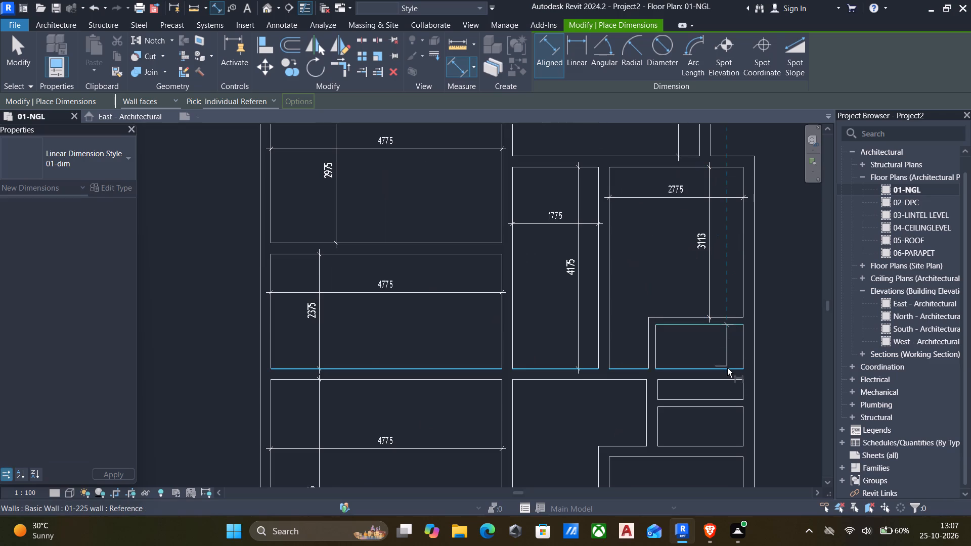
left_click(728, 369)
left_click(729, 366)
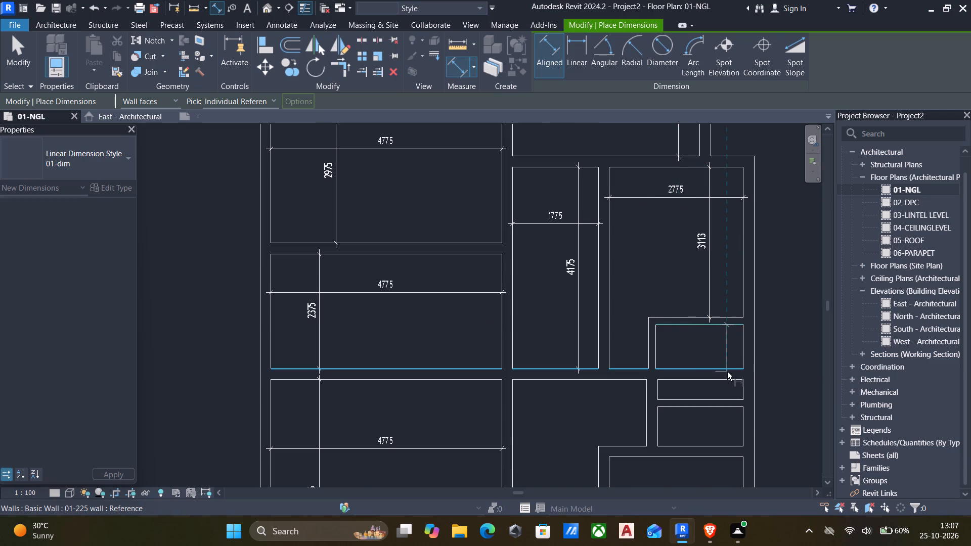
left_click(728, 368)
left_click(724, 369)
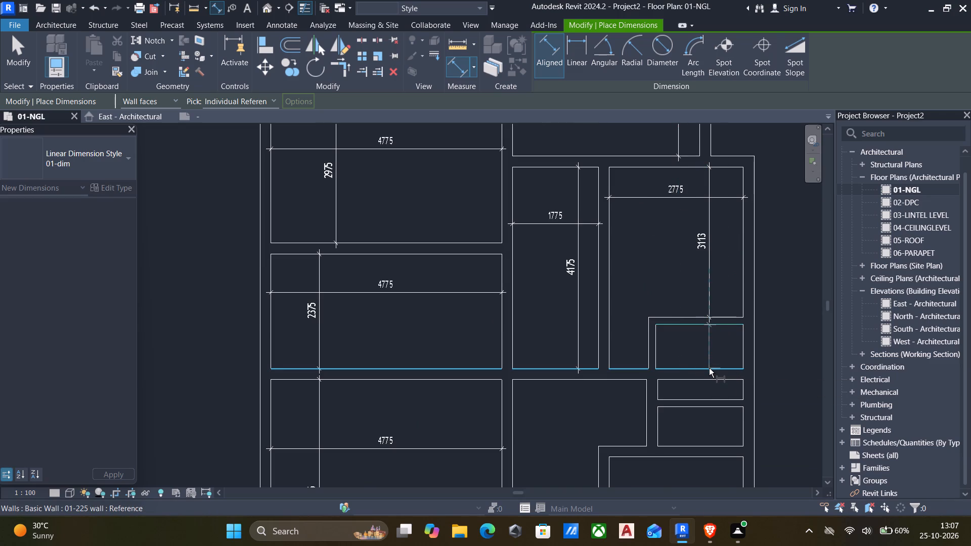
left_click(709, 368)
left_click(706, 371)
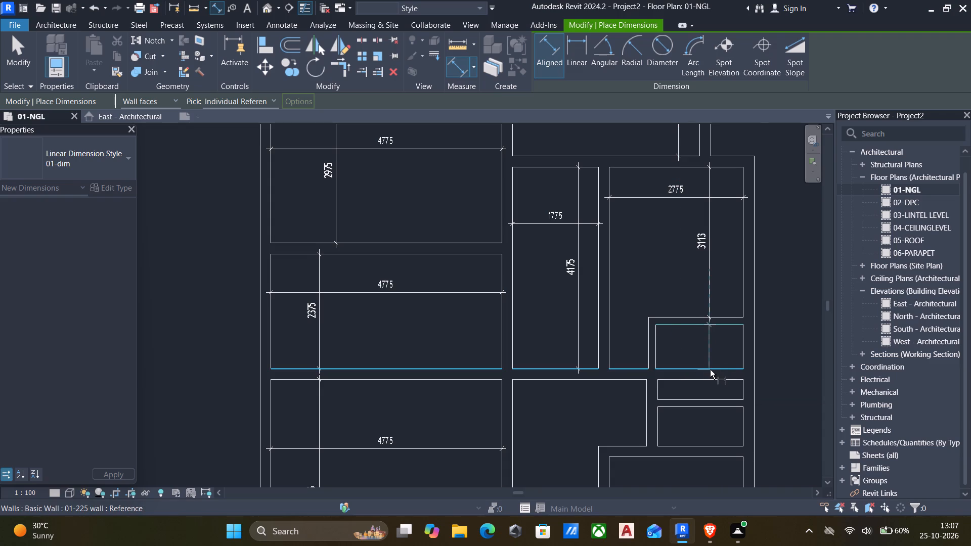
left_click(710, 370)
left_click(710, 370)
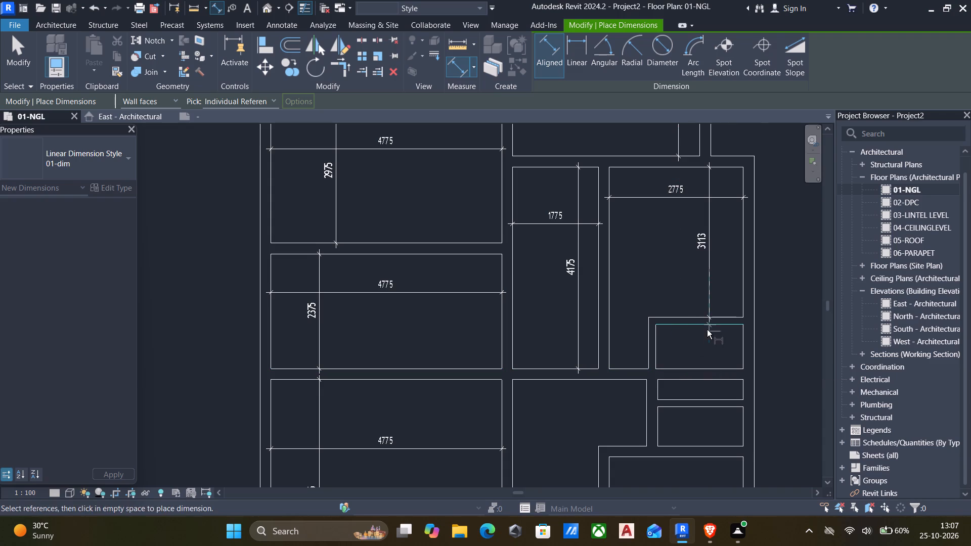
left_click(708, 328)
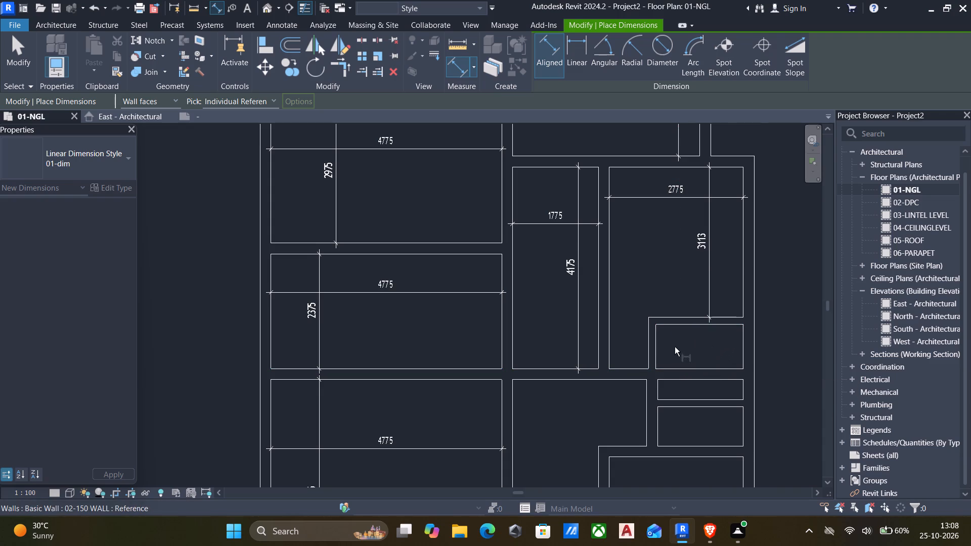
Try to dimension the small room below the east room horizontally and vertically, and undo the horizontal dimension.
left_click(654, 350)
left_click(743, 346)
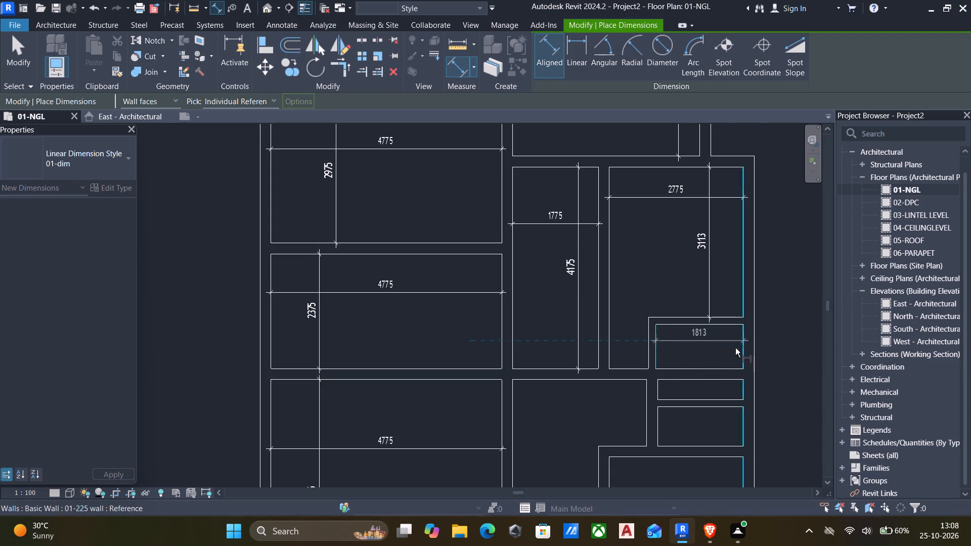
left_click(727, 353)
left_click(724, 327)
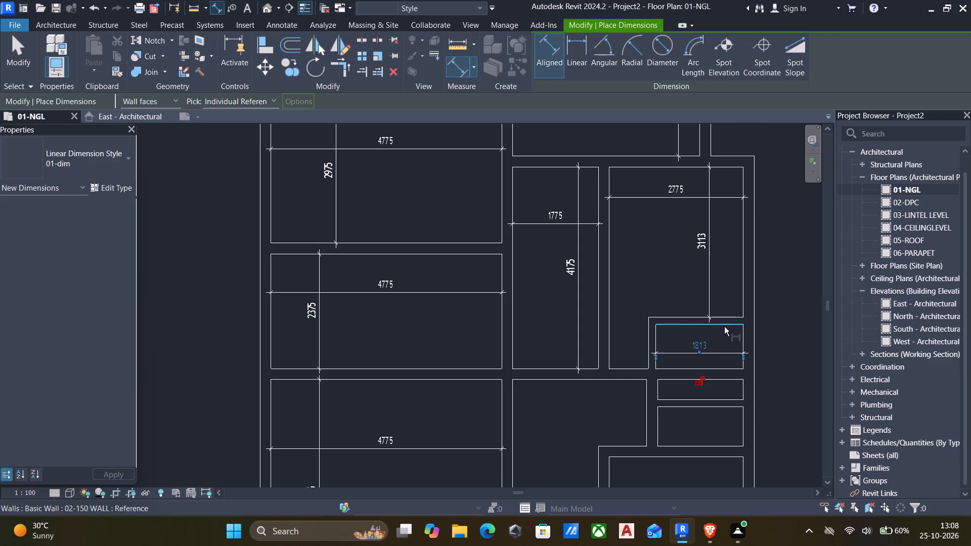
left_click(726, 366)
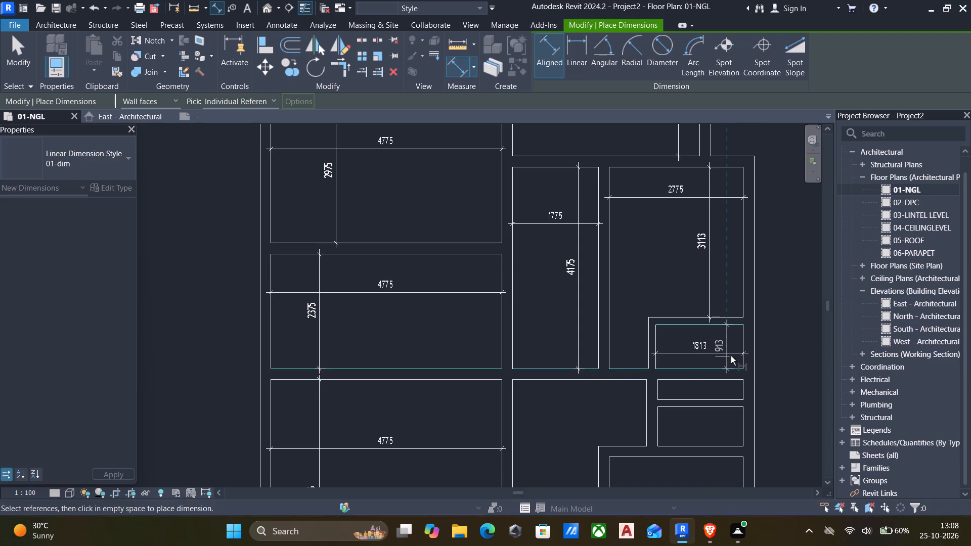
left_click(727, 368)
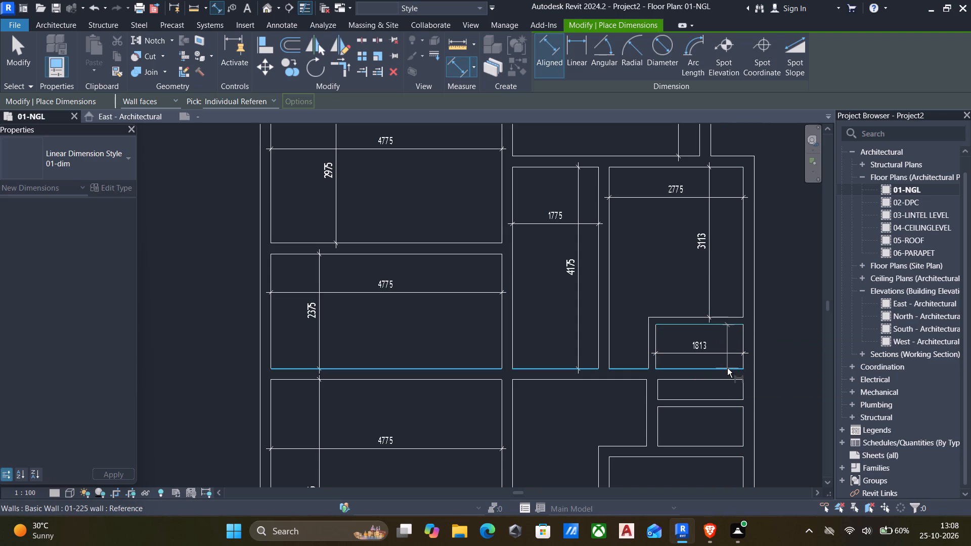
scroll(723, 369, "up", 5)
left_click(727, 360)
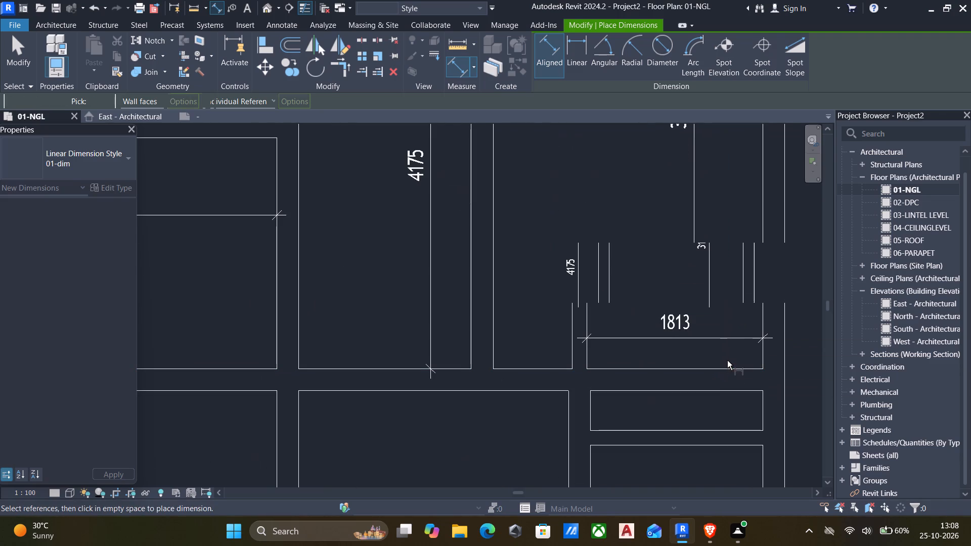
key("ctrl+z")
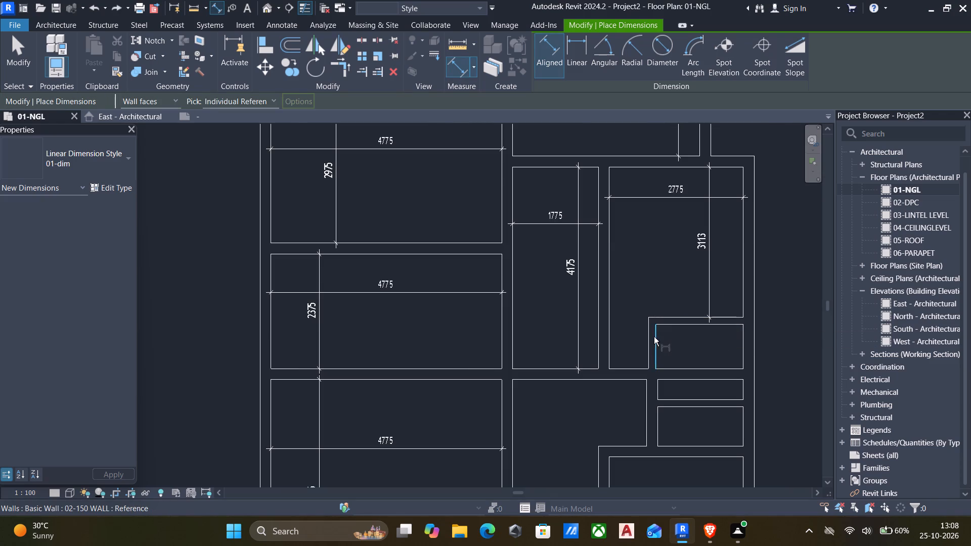
Dimension the small room in the east room's notch horizontally and vertically between its inner wall faces.
left_click(653, 338)
left_click(740, 337)
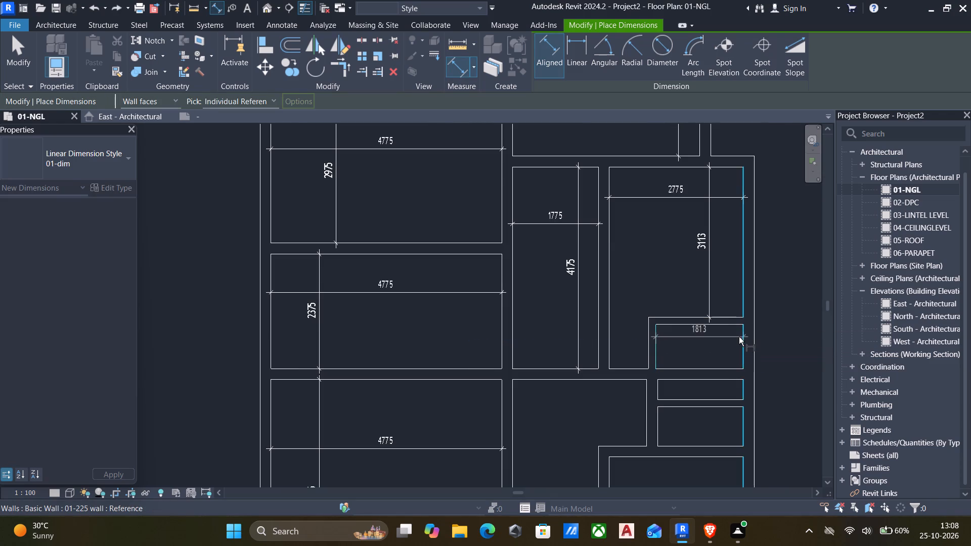
left_click(727, 352)
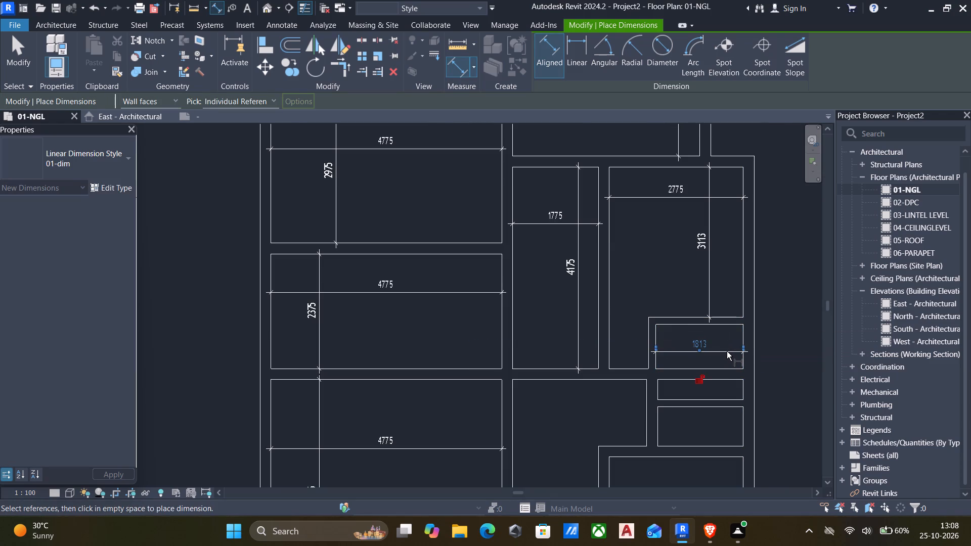
left_click(726, 325)
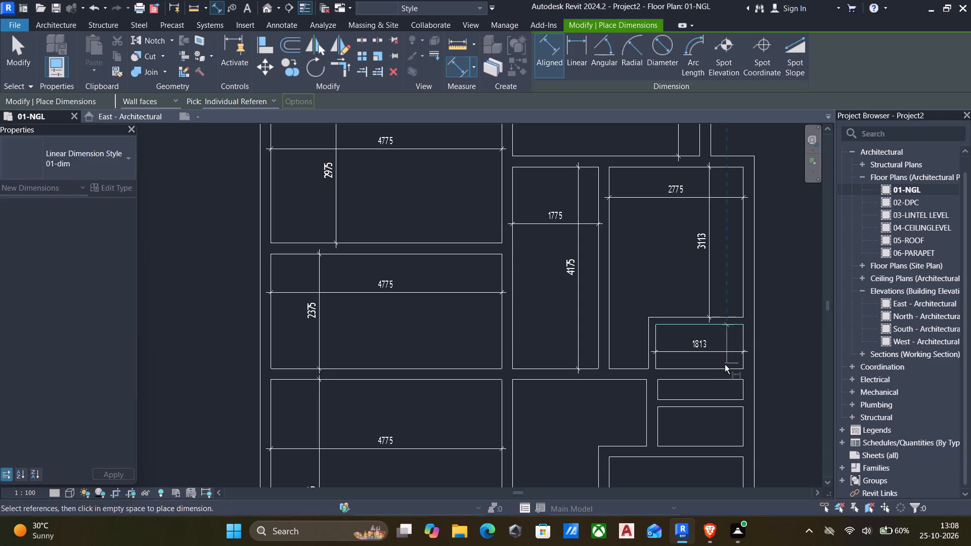
left_click(723, 368)
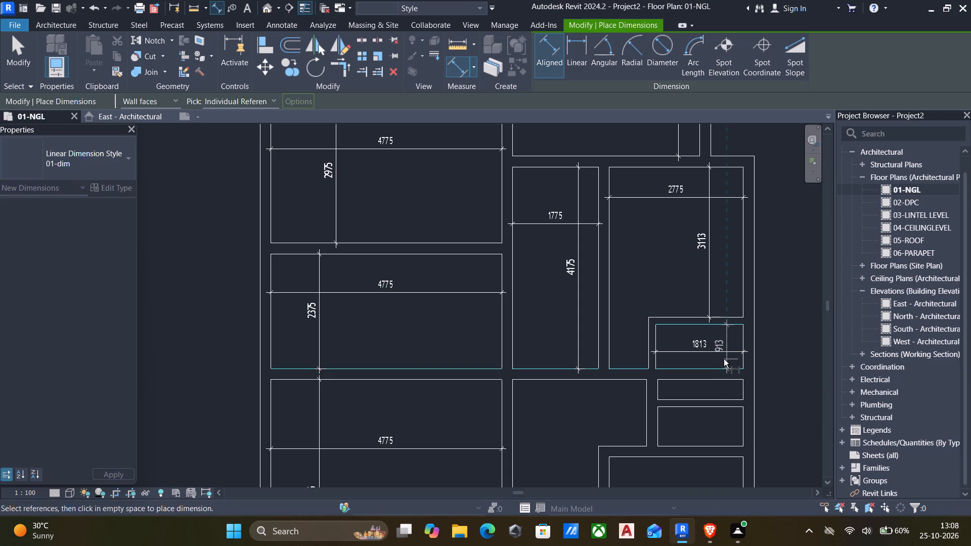
left_click(724, 359)
Dimension the large southeast corner room horizontally and vertically between its inner wall faces.
scroll(678, 391, "down", 2)
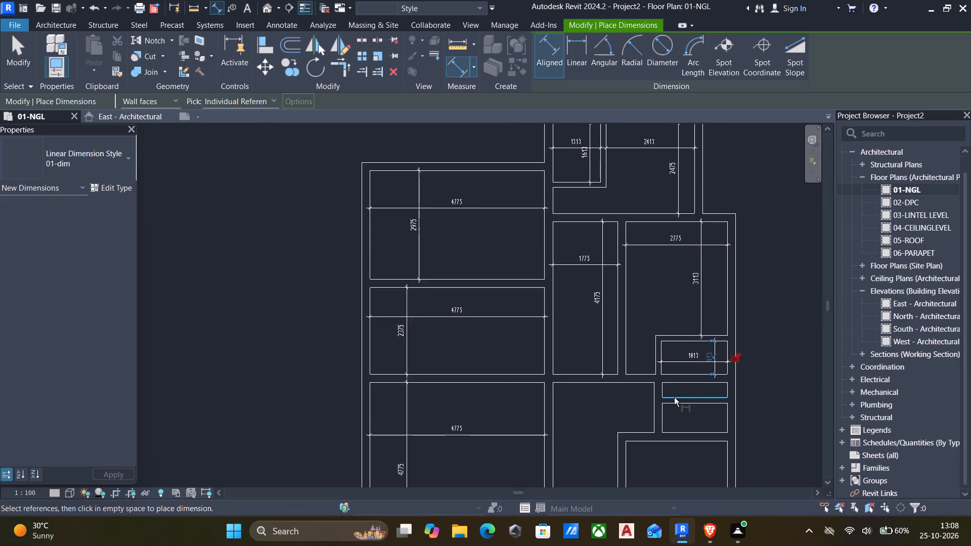
middle_click_drag(673, 400, 713, 322)
scroll(715, 307, "up", 4)
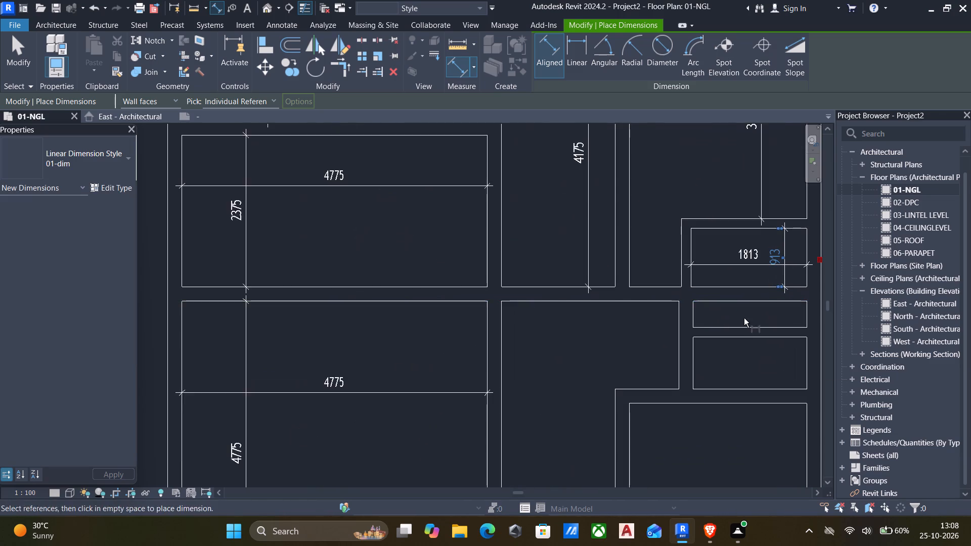
middle_click_drag(735, 325, 708, 292)
scroll(708, 291, "down", 5)
middle_click_drag(642, 350, 630, 338)
scroll(636, 377, "up", 3)
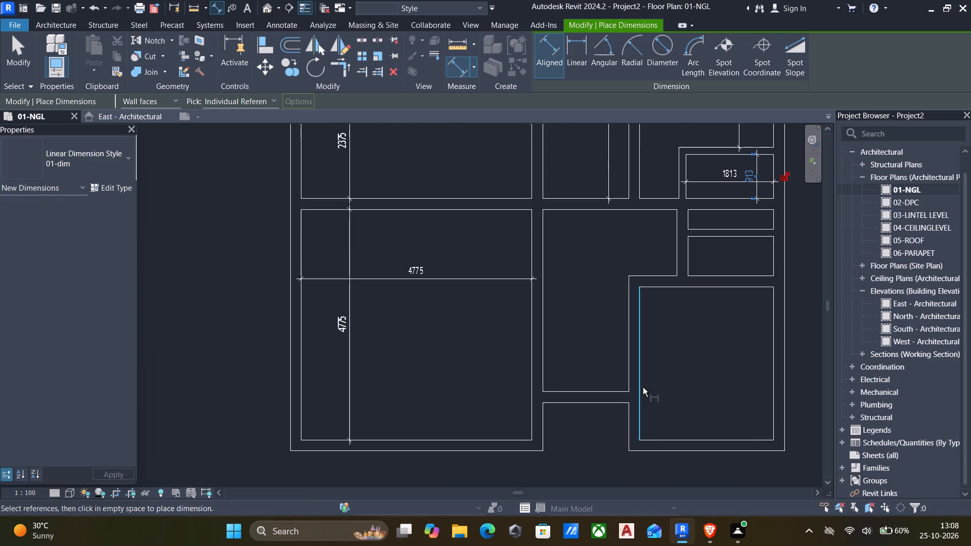
left_click(640, 387)
left_click(774, 387)
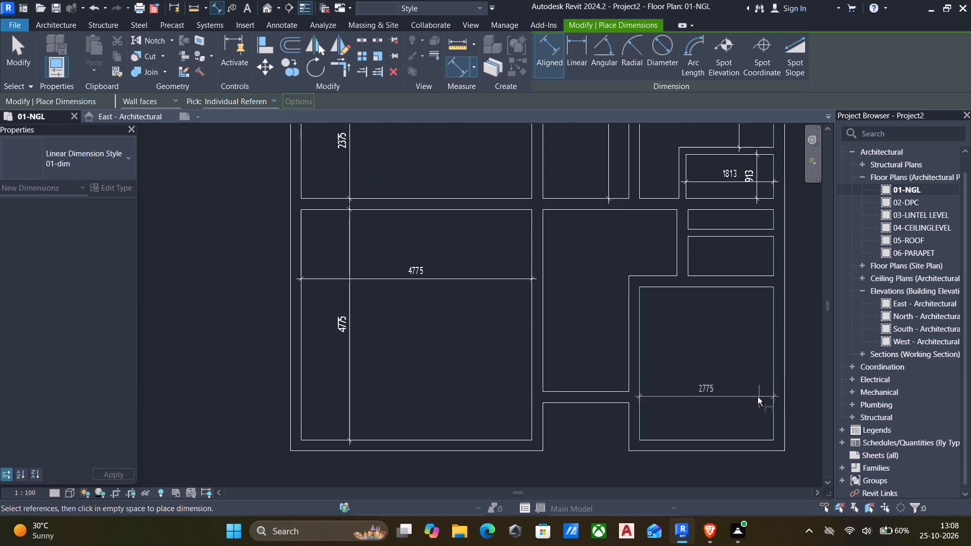
left_click(744, 407)
left_click(752, 284)
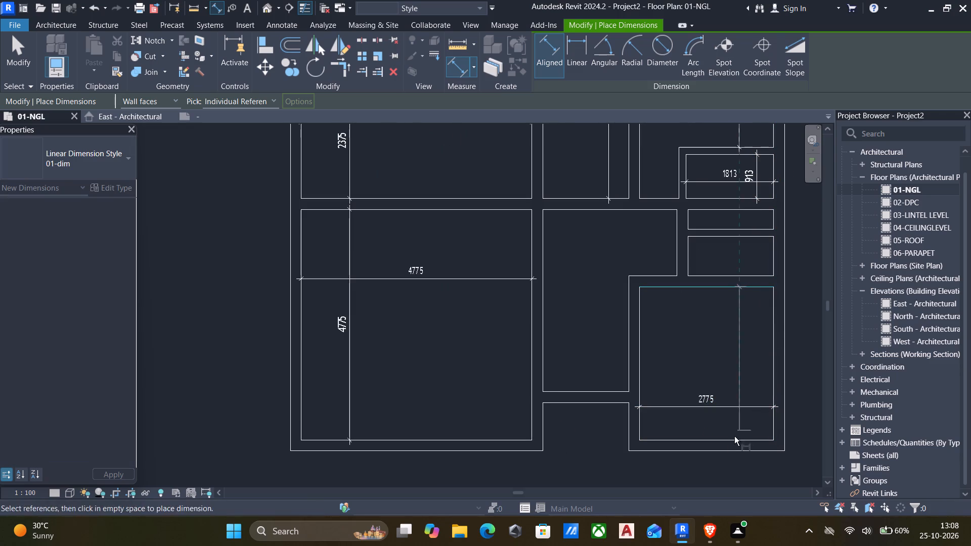
left_click(725, 441)
left_click(749, 417)
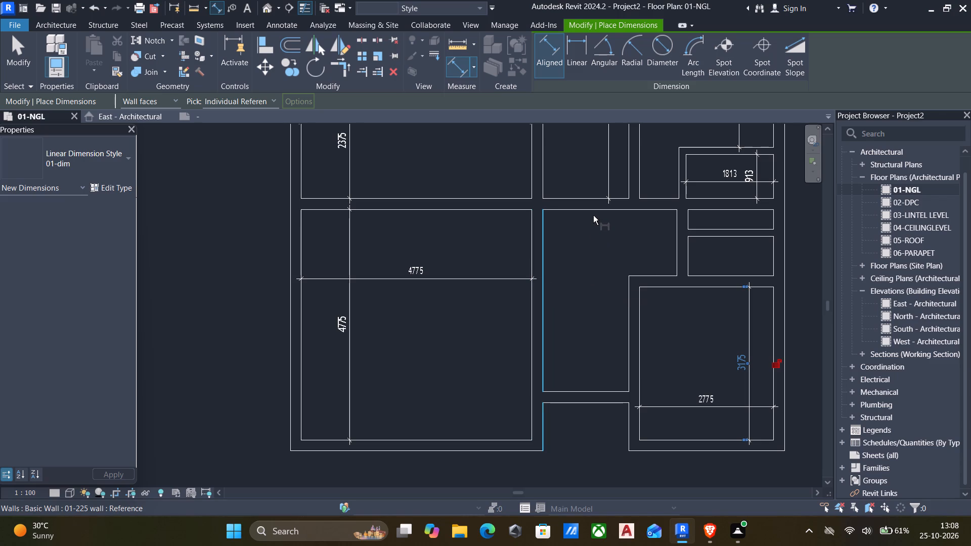
Dimension the south L-shaped central room horizontally across its wide upper part and vertically over its full height.
left_click(543, 266)
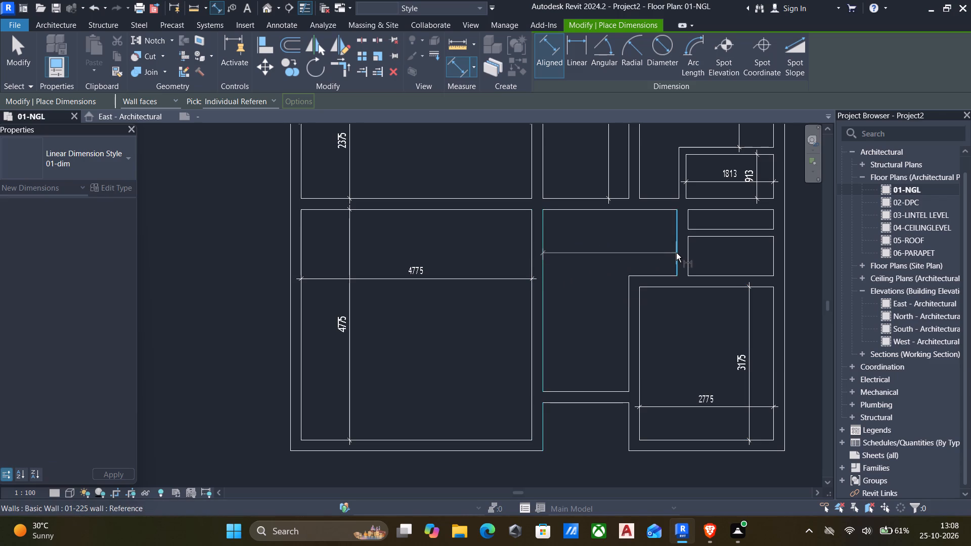
left_click(676, 253)
left_click(648, 239)
left_click(575, 211)
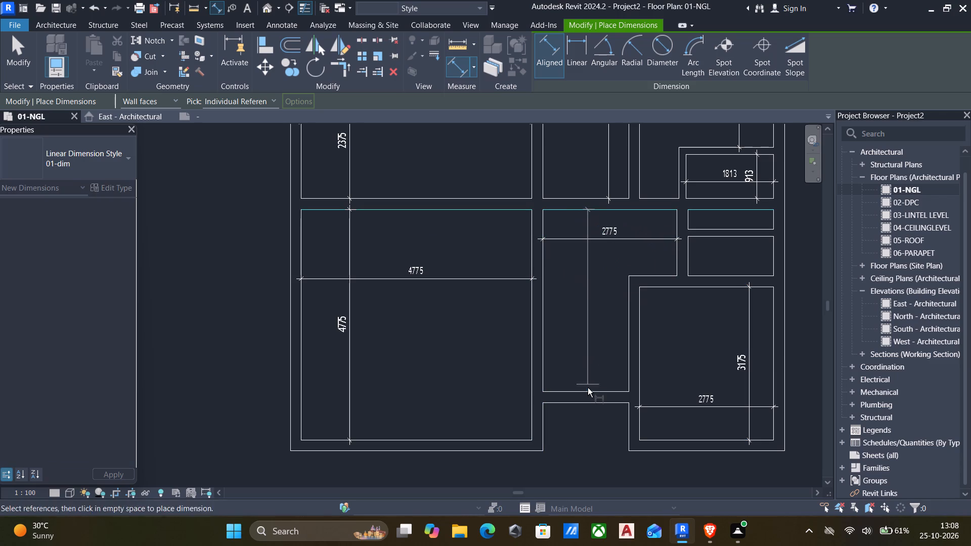
left_click(585, 390)
left_click(585, 376)
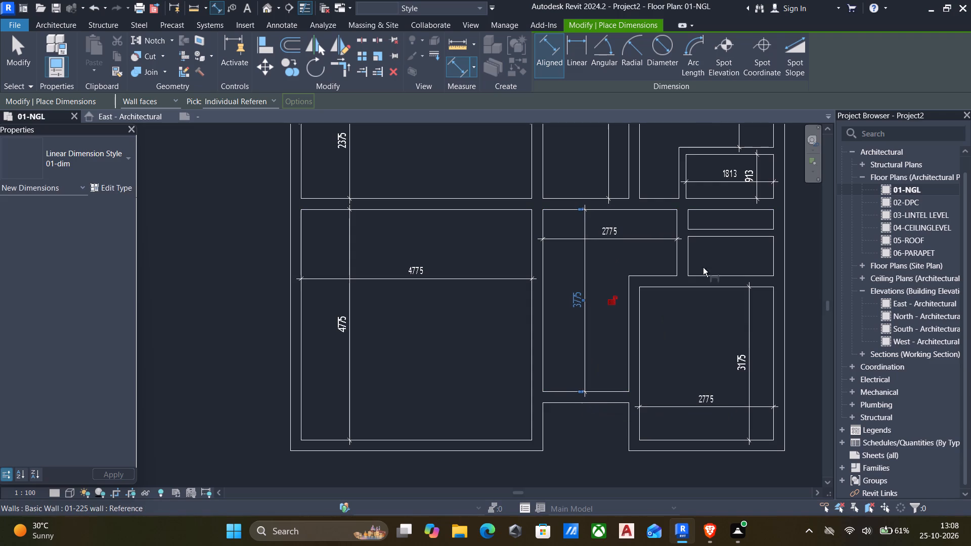
Dimension the small room directly north of the southeast corner room vertically and horizontally between its inner wall faces.
left_click(751, 239)
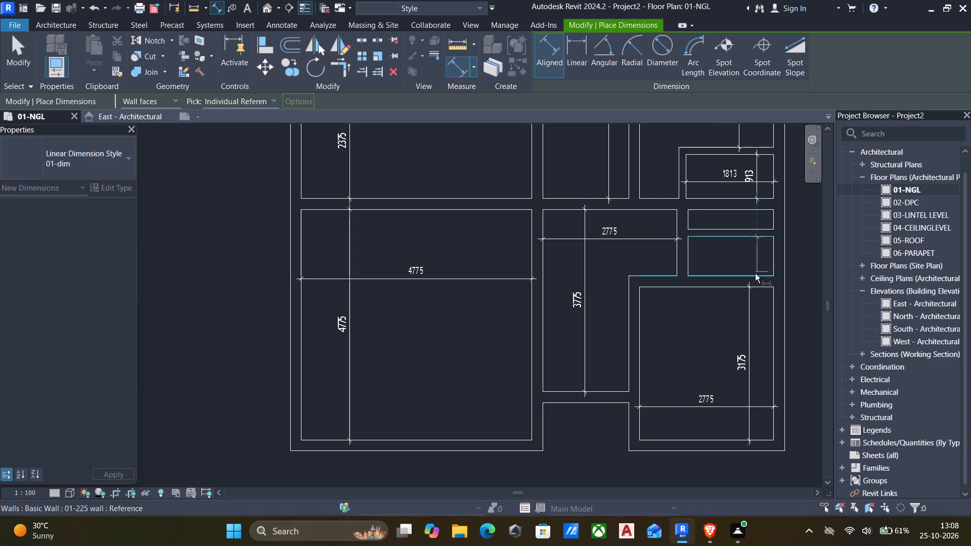
left_click(755, 275)
left_click(753, 271)
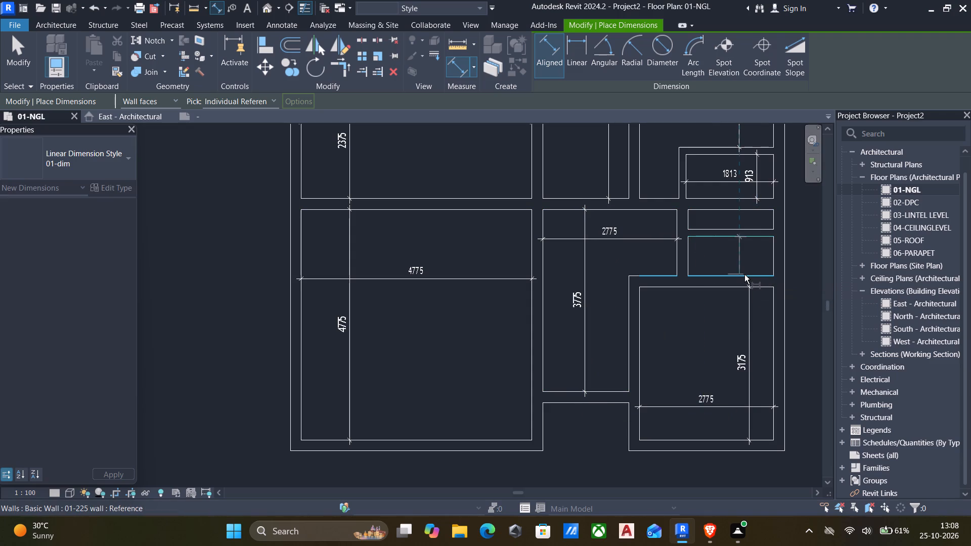
left_click(748, 275)
left_click(748, 261)
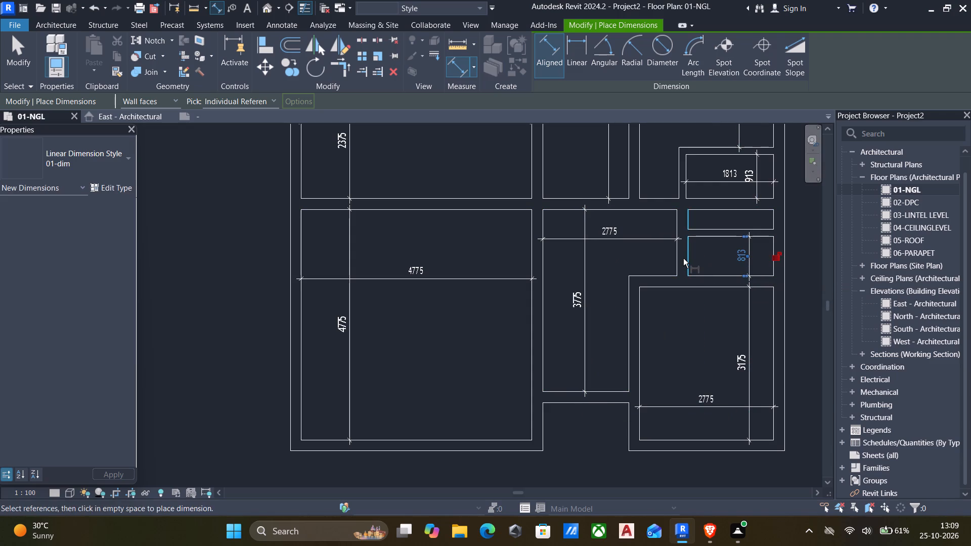
left_click(686, 258)
left_click(773, 260)
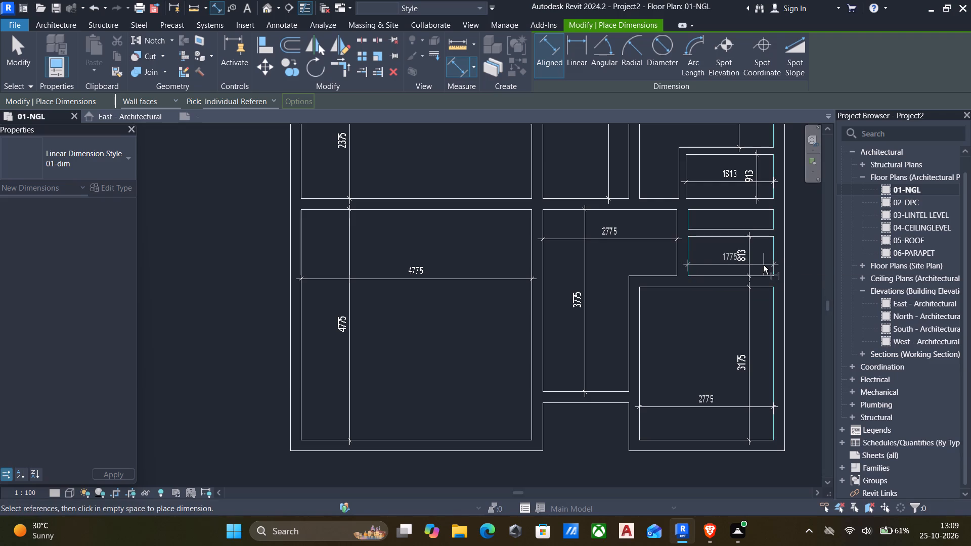
left_click(755, 269)
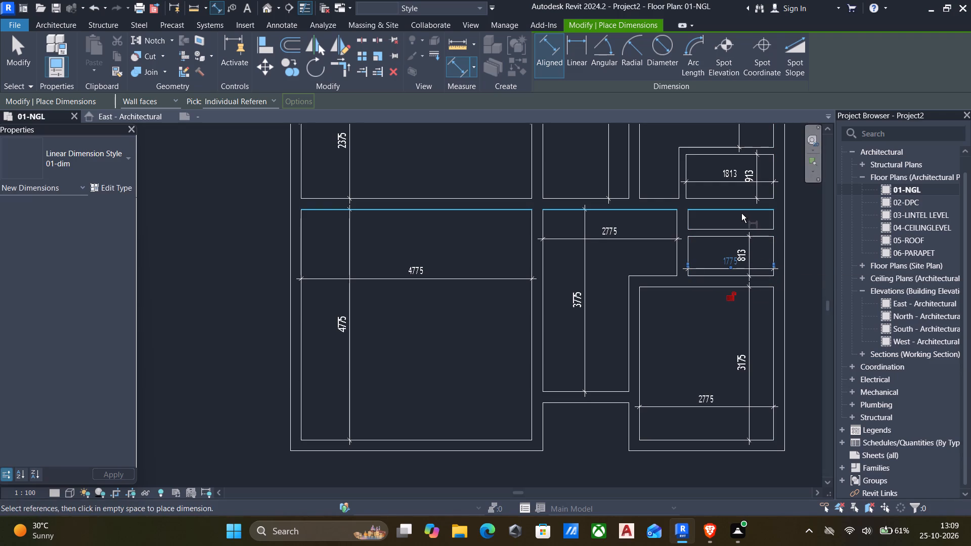
Dimension the narrow strip room between the two small east rooms vertically and horizontally between its inner wall faces.
left_click(741, 213)
left_click(736, 229)
scroll(736, 229, "up", 5)
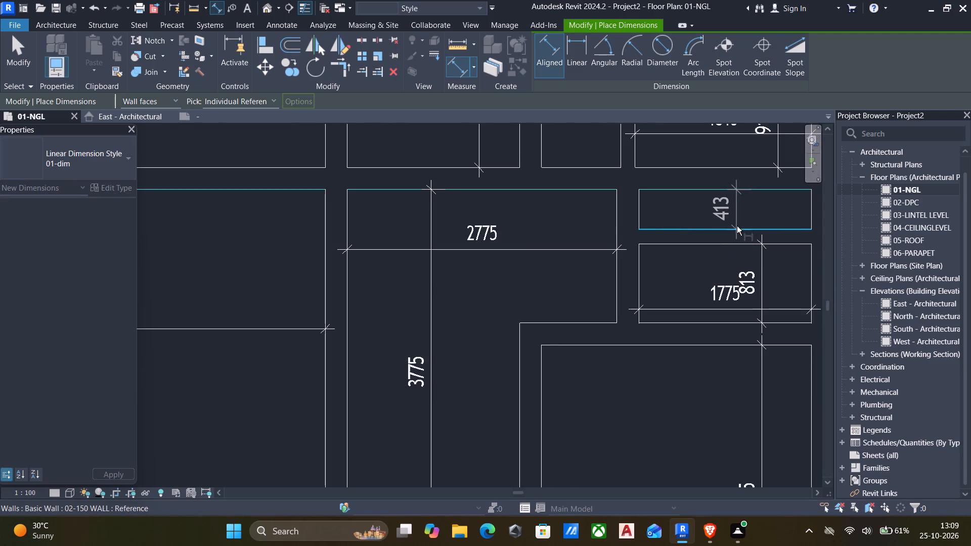
left_click(738, 218)
left_click(811, 210)
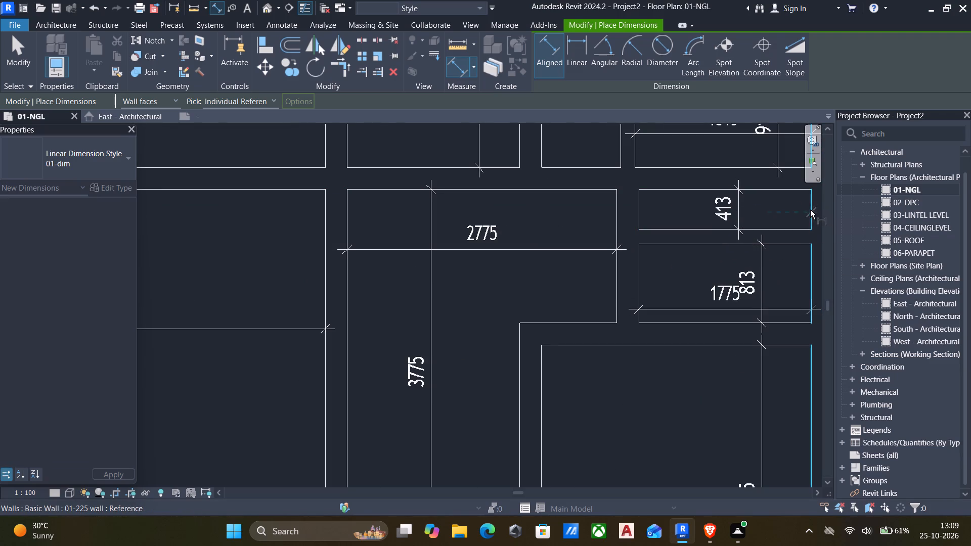
left_click(639, 207)
scroll(643, 216, "up", 3)
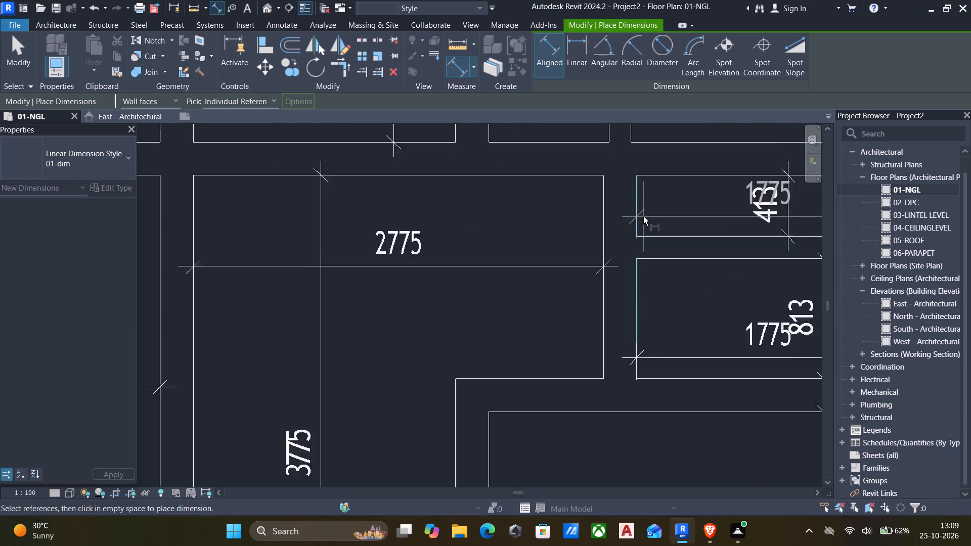
scroll(643, 216, "up", 2)
middle_click_drag(655, 201, 635, 243)
scroll(633, 244, "down", 3)
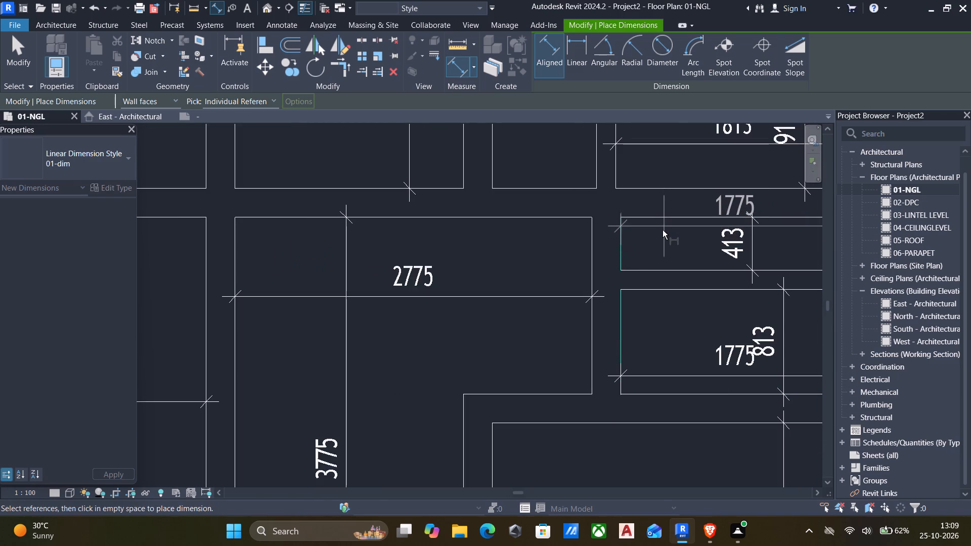
left_click(655, 258)
Dimension the notched east room's full height along its west part, between the north and south inner wall faces.
scroll(667, 277, "down", 5)
scroll(581, 304, "down", 4)
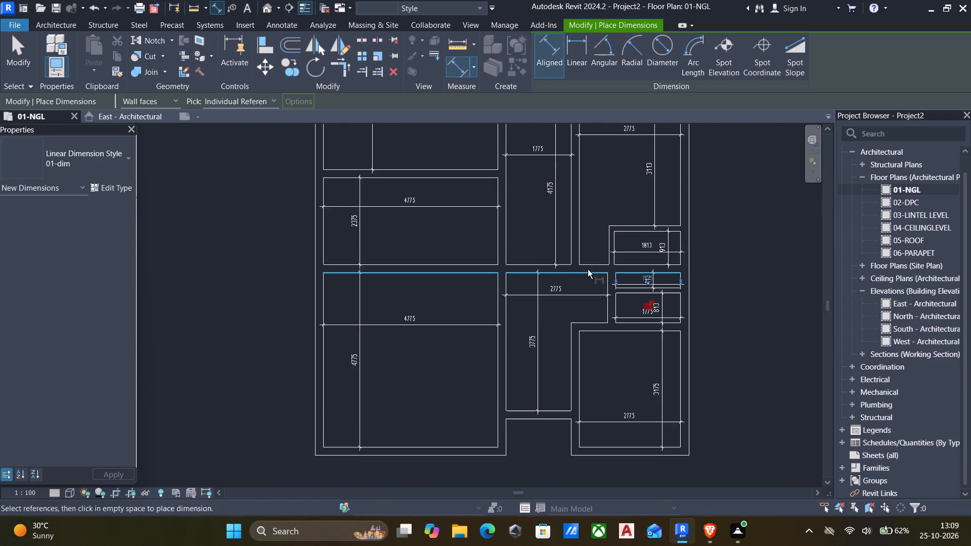
middle_click_drag(593, 265, 590, 350)
scroll(592, 363, "down", 1)
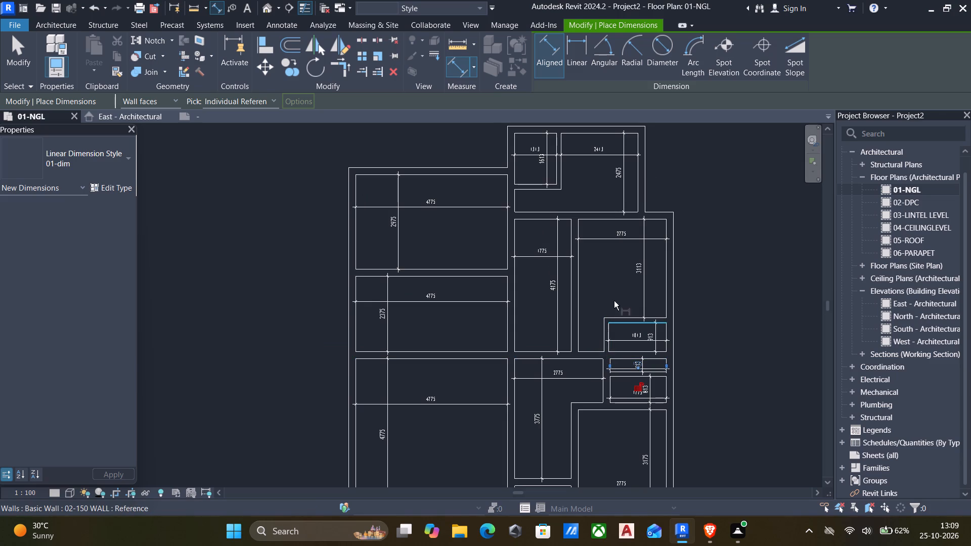
left_click(596, 220)
scroll(595, 350, "up", 3)
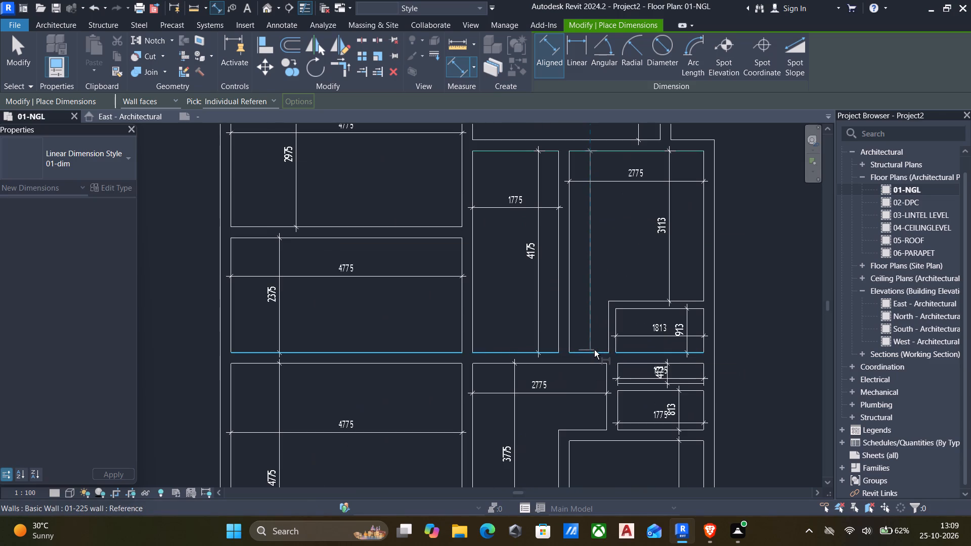
left_click(589, 352)
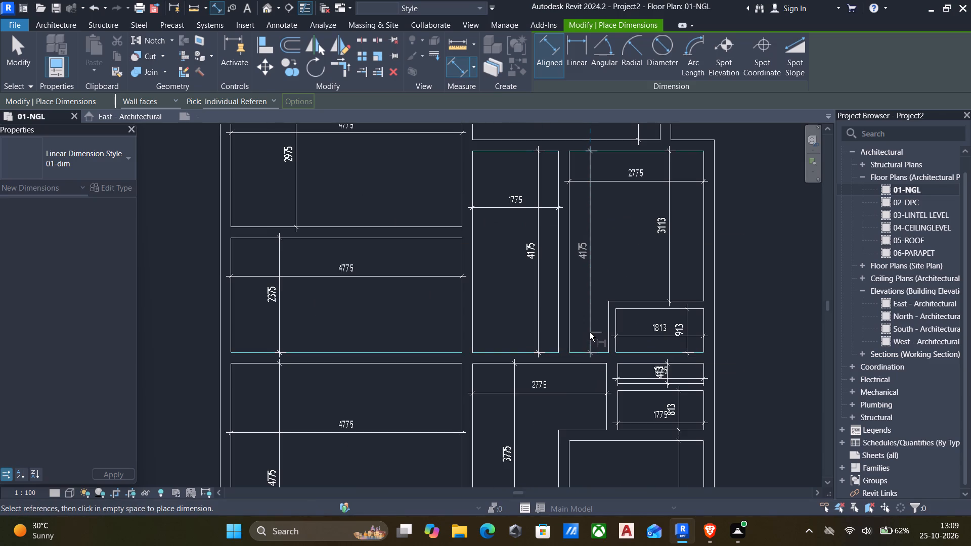
left_click(590, 332)
Dimension the low west leg of the northern L-shaped room vertically between its inner wall faces, and finish dimensioning.
scroll(589, 302, "down", 5)
scroll(554, 206, "up", 1)
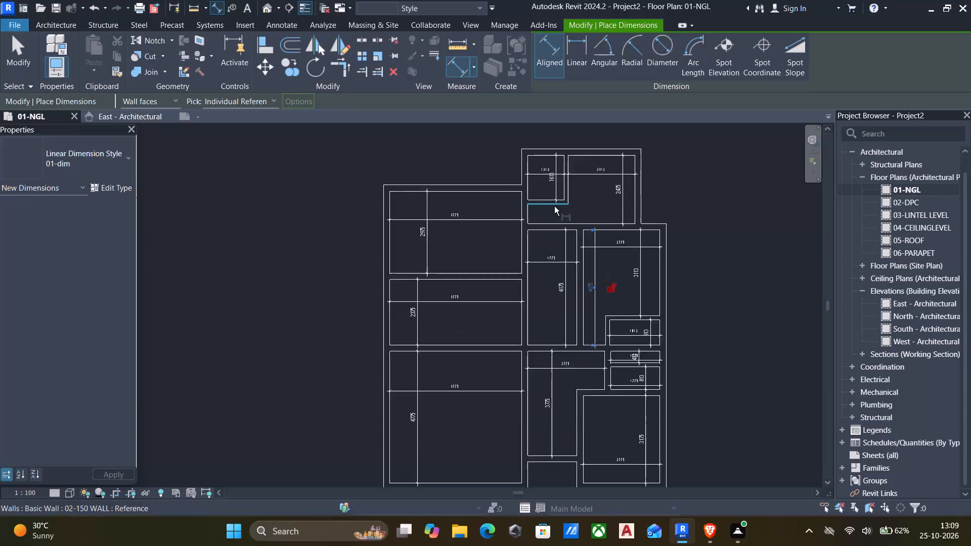
scroll(554, 206, "up", 2)
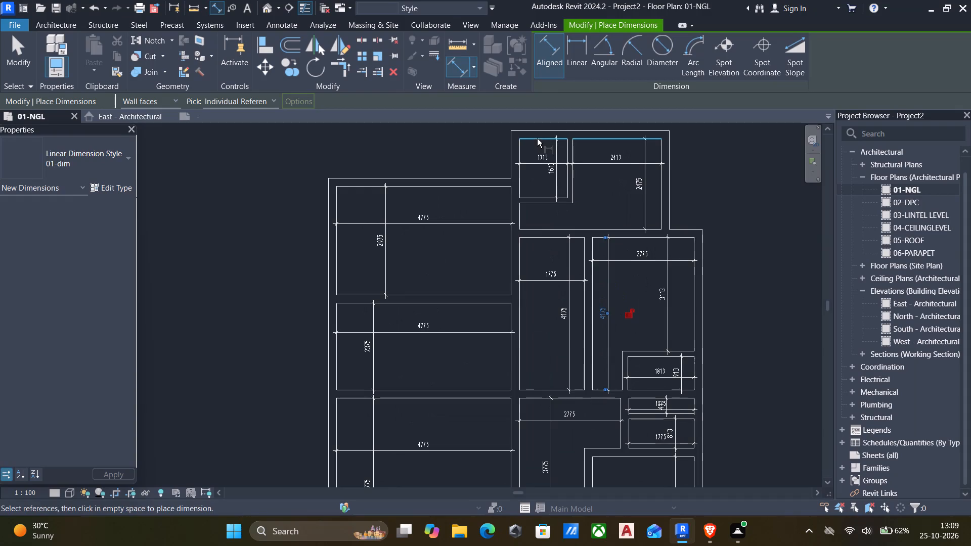
scroll(536, 186, "up", 3)
left_click(554, 211)
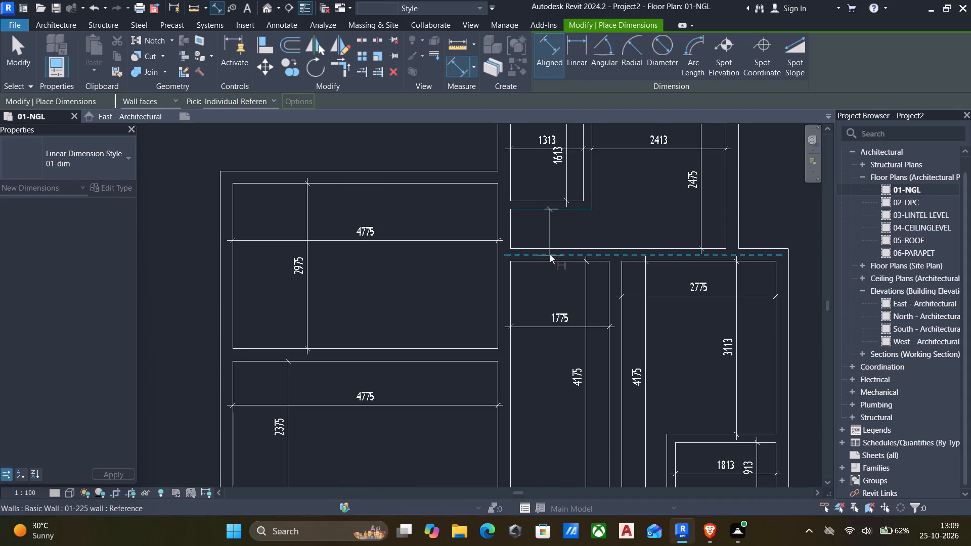
left_click(549, 251)
left_click(552, 241)
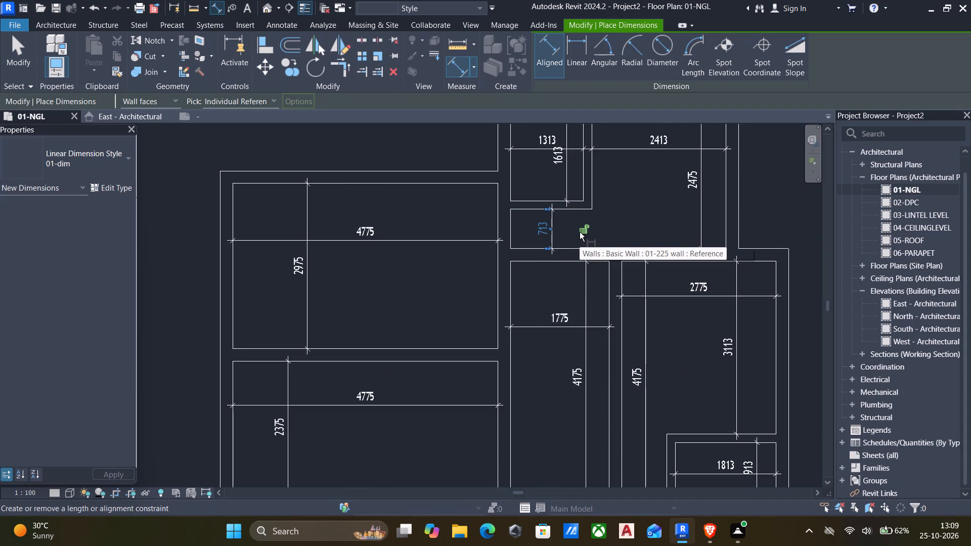
scroll(690, 298, "down", 3)
key("Escape")
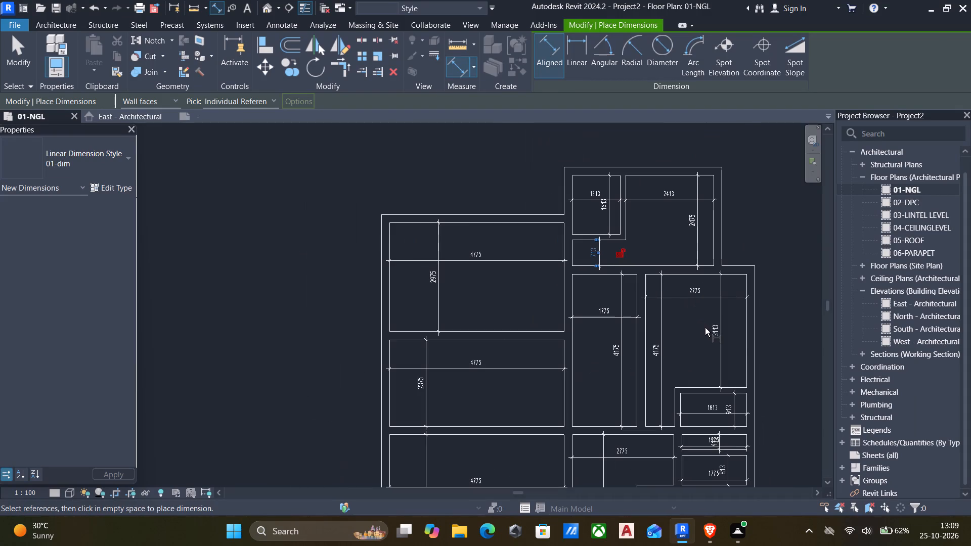
key("Escape")
Delete the vertical dimension running from the east room's north wall down to its notch wall.
left_click(721, 337)
key("Delete")
Move the west exterior wall so the west rooms are 4800 wide inside.
scroll(694, 337, "down", 5)
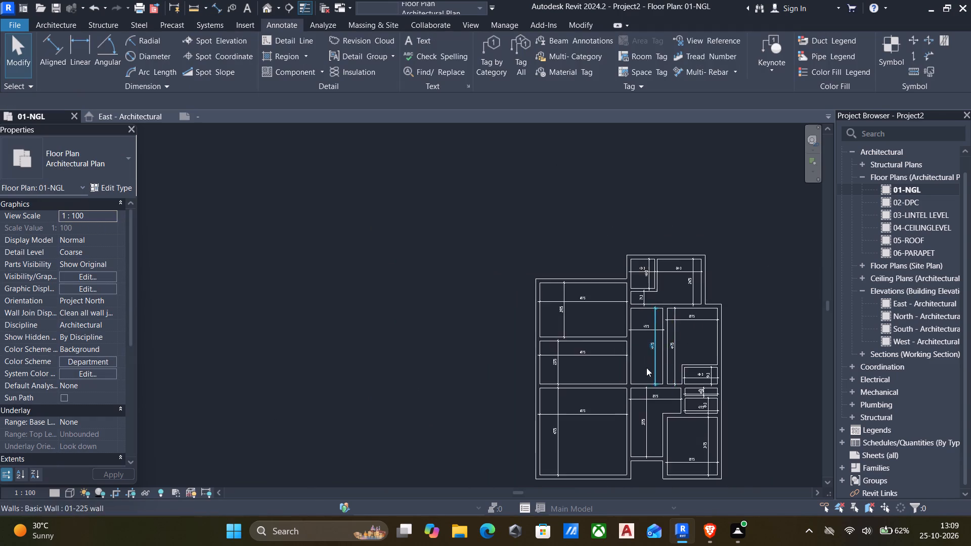
middle_click_drag(641, 373, 640, 320)
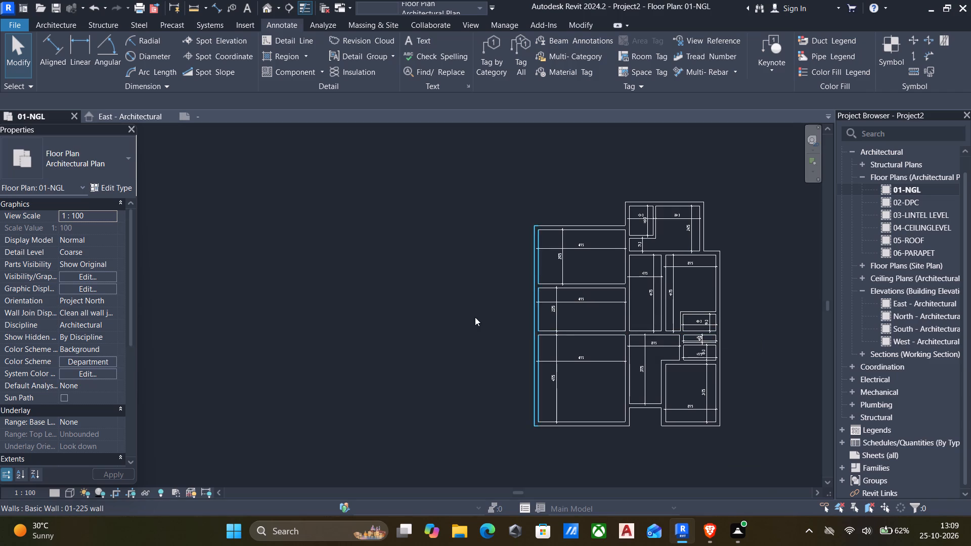
scroll(521, 326, "up", 4)
left_click(542, 324)
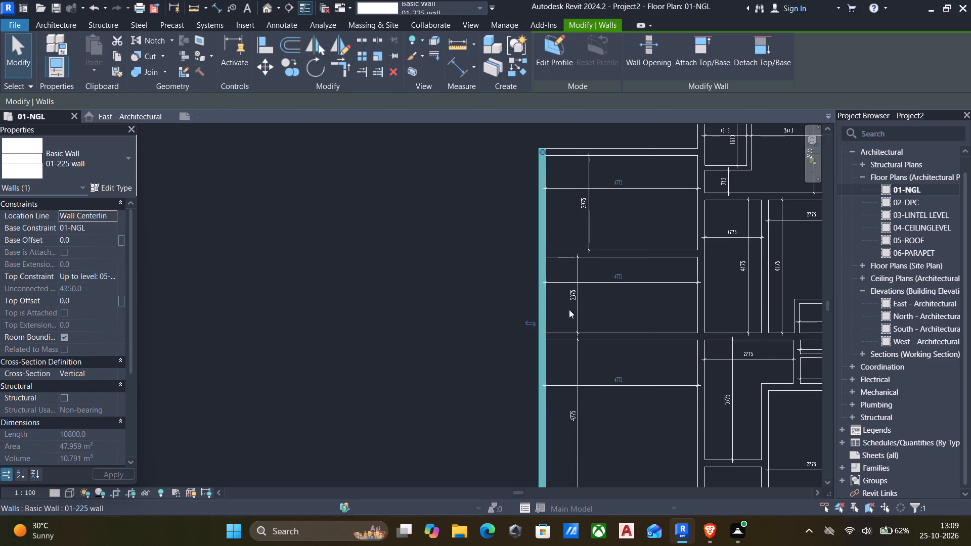
scroll(569, 309, "up", 5)
left_click(669, 244)
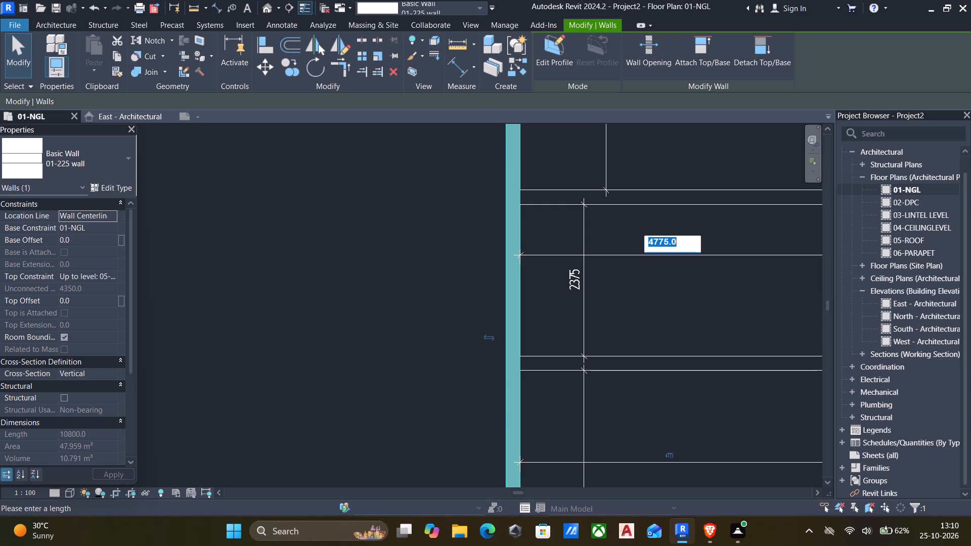
type("4800")
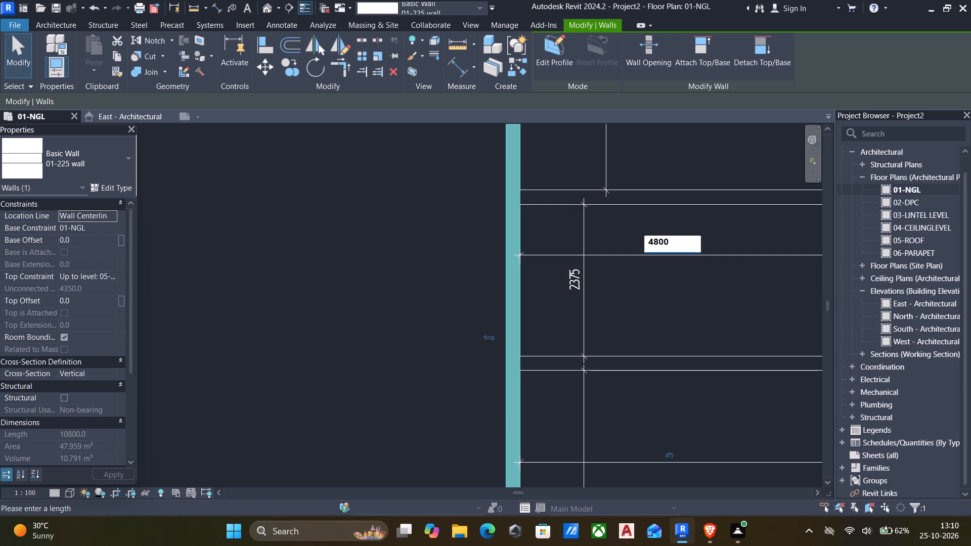
key("Return")
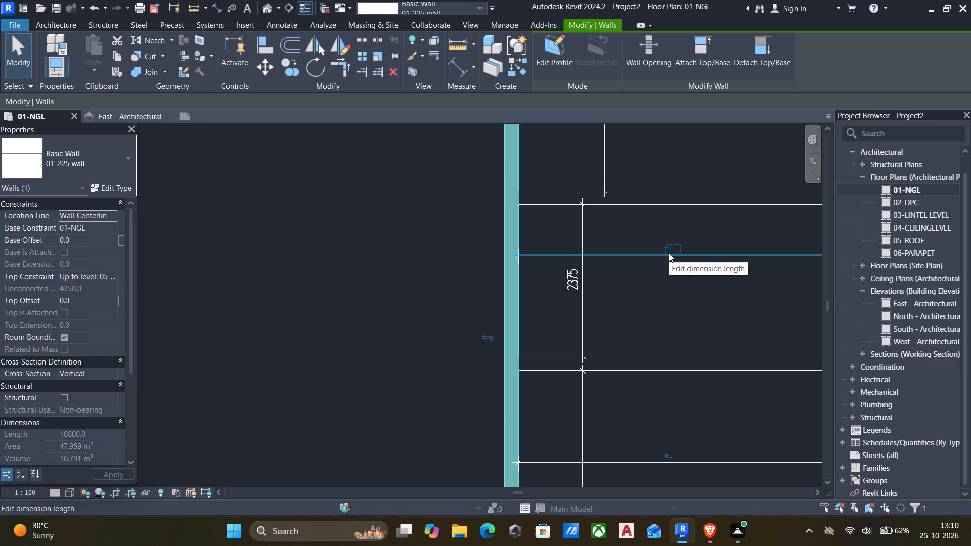
Set the middle west room's vertical dimension to 2700 by moving the wall on its north side.
scroll(633, 304, "down", 6)
left_click(664, 272)
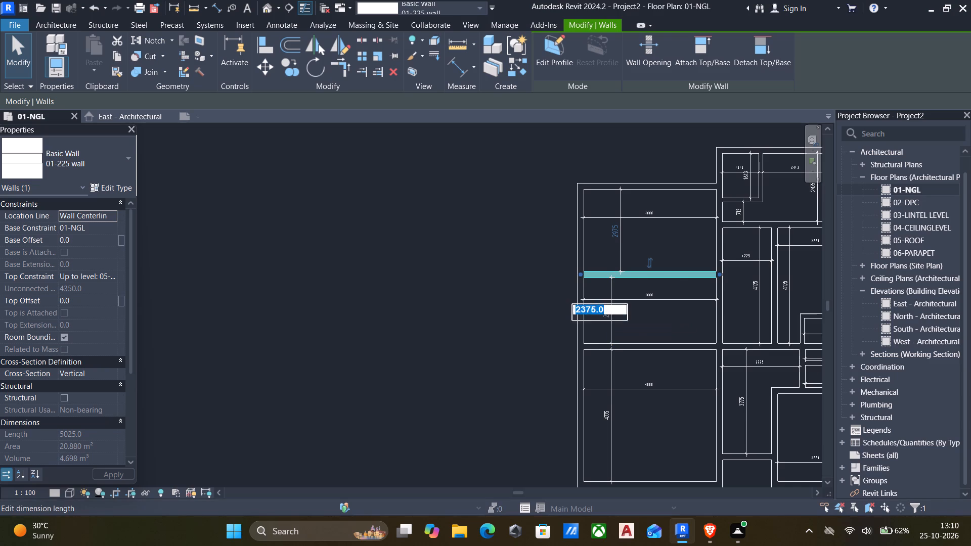
left_click(602, 311)
type("2700")
key("Return")
left_click(482, 359)
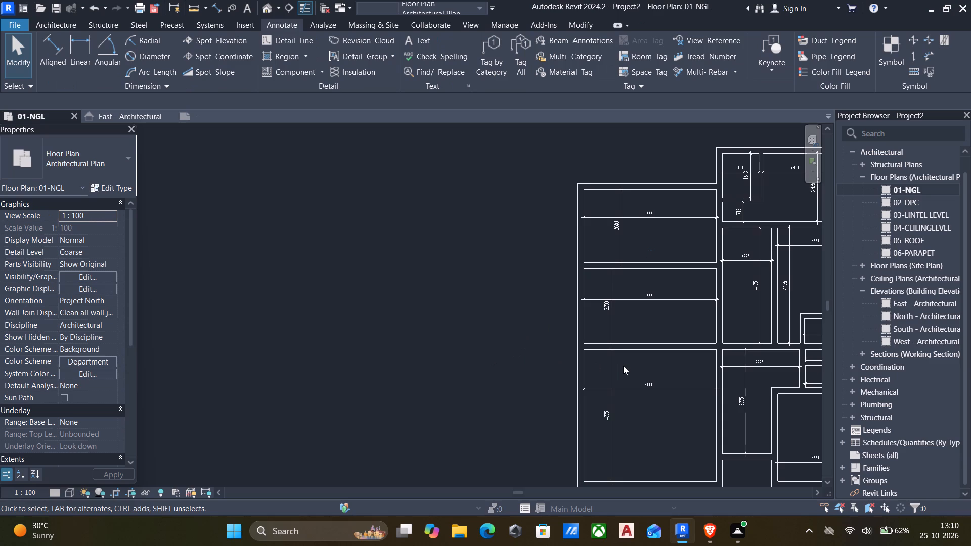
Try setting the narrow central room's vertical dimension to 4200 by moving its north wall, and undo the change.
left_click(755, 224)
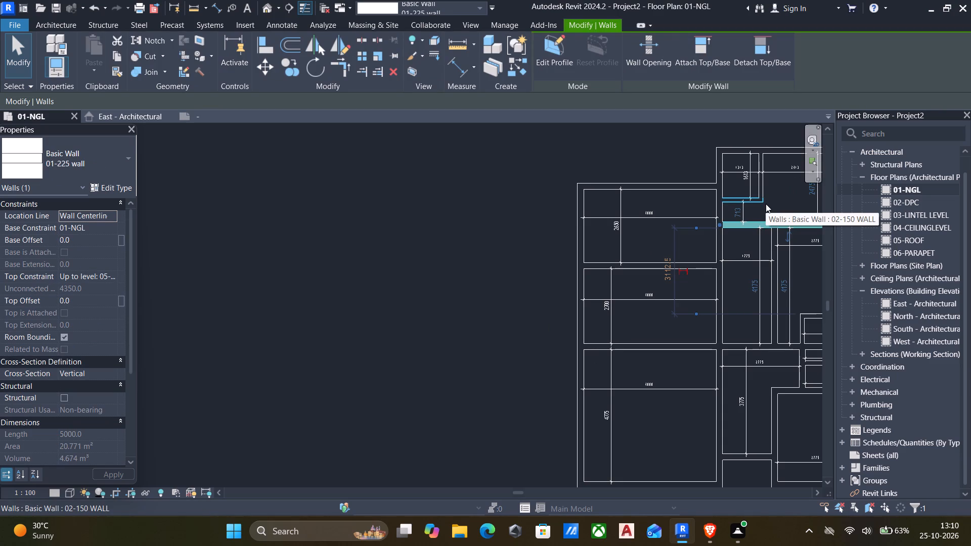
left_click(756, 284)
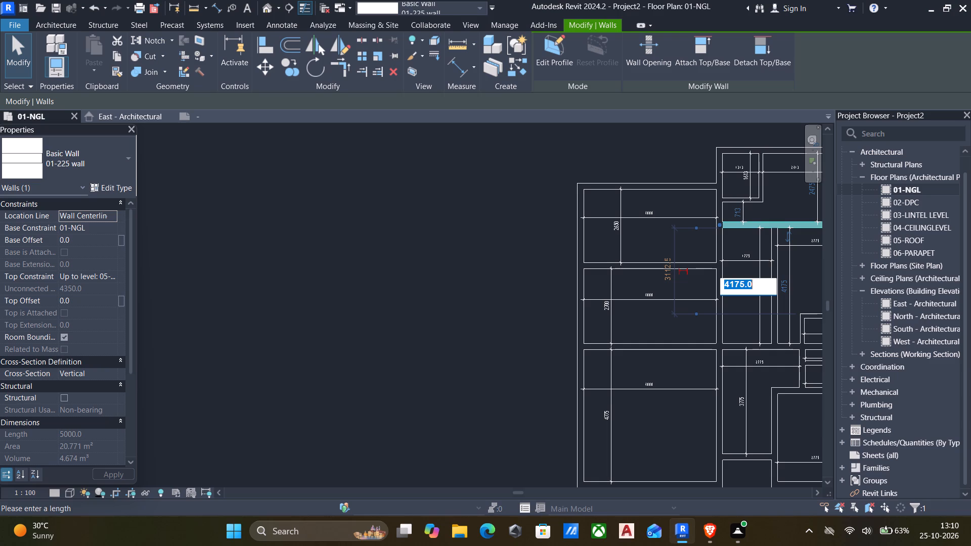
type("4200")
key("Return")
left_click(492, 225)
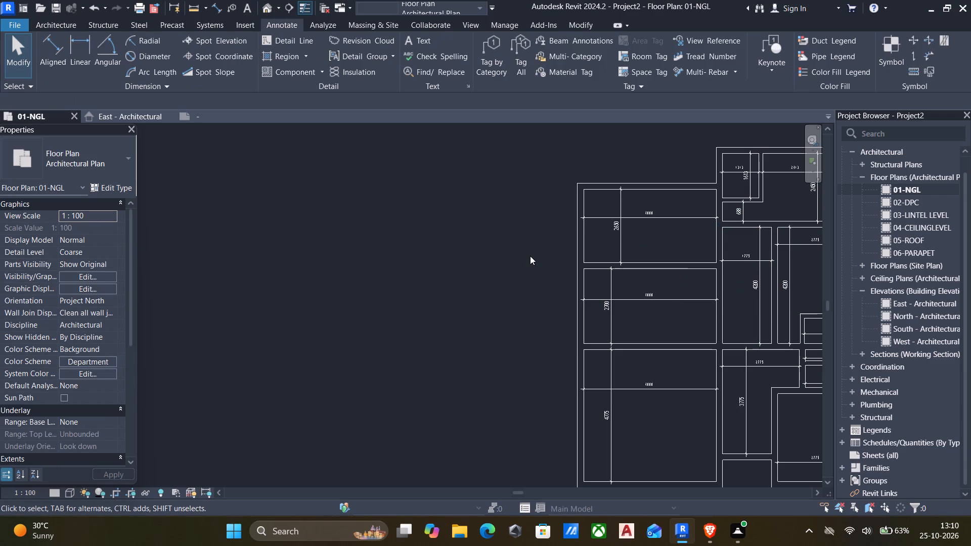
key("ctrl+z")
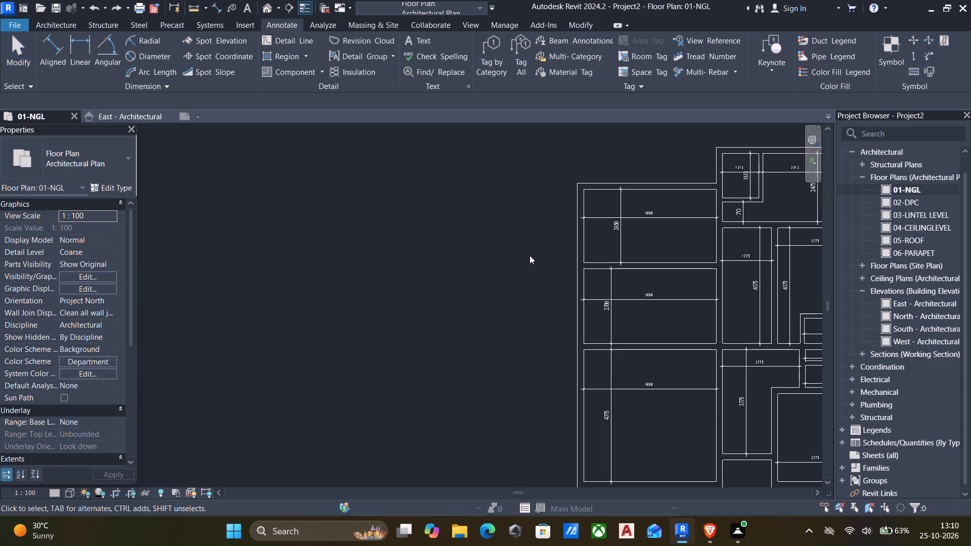
Dimension the notched east room vertically from its north wall face to the notch wall face, in 01-dim style.
middle_click_drag(732, 270, 495, 263)
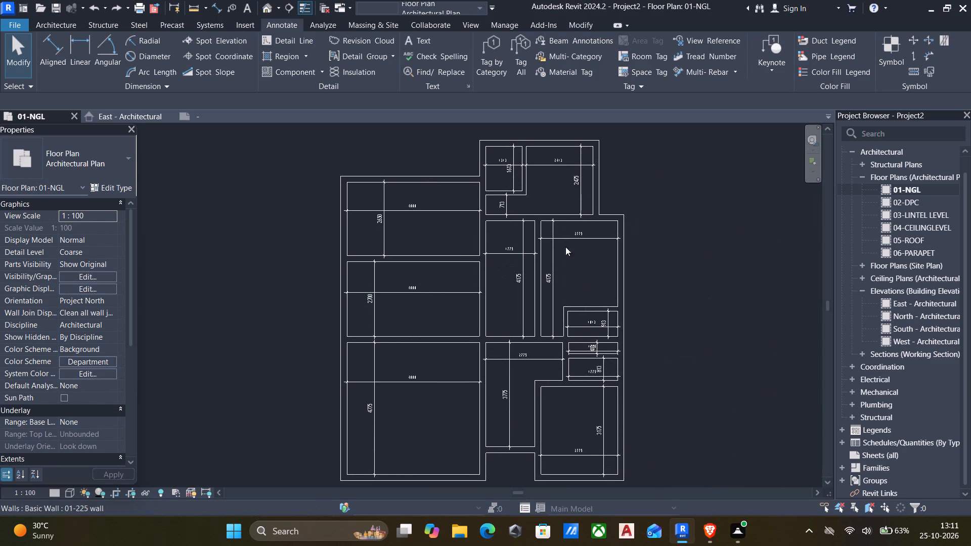
left_click(580, 243)
key("c")
key("s")
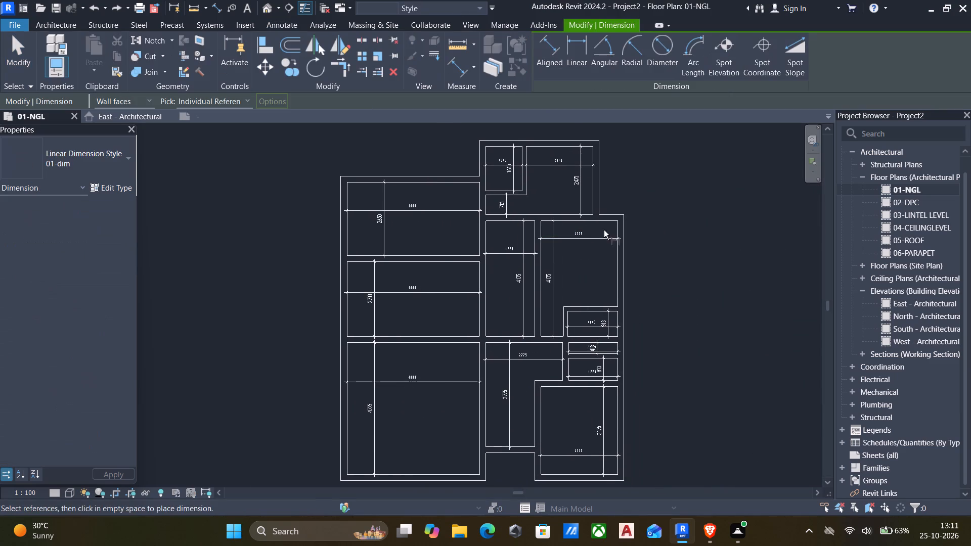
scroll(614, 226, "up", 5)
left_click(604, 221)
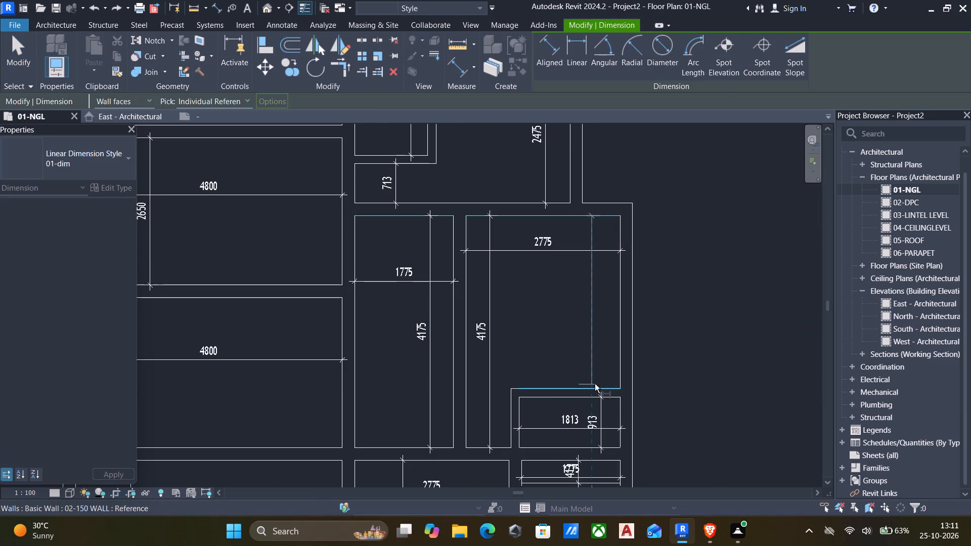
left_click(593, 387)
left_click(592, 349)
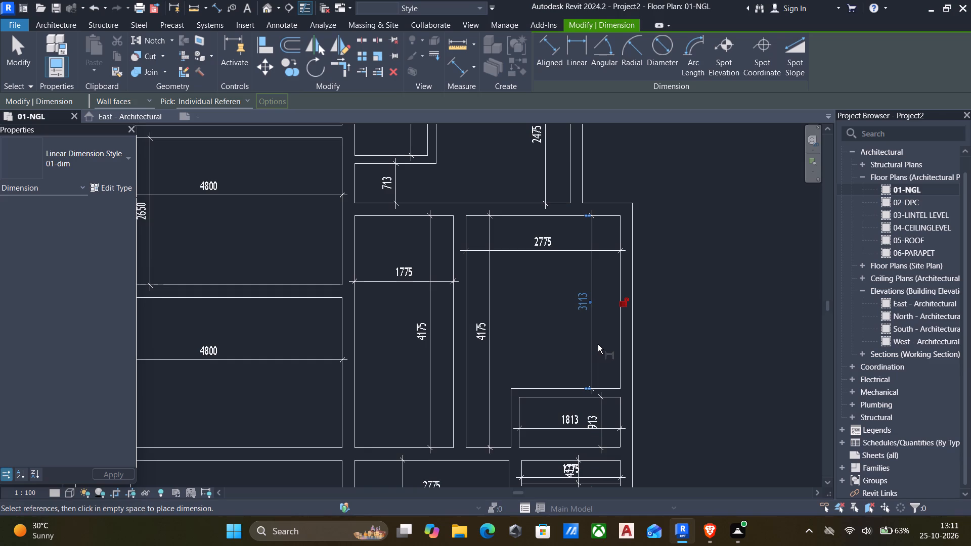
key("Escape")
key("Escape")
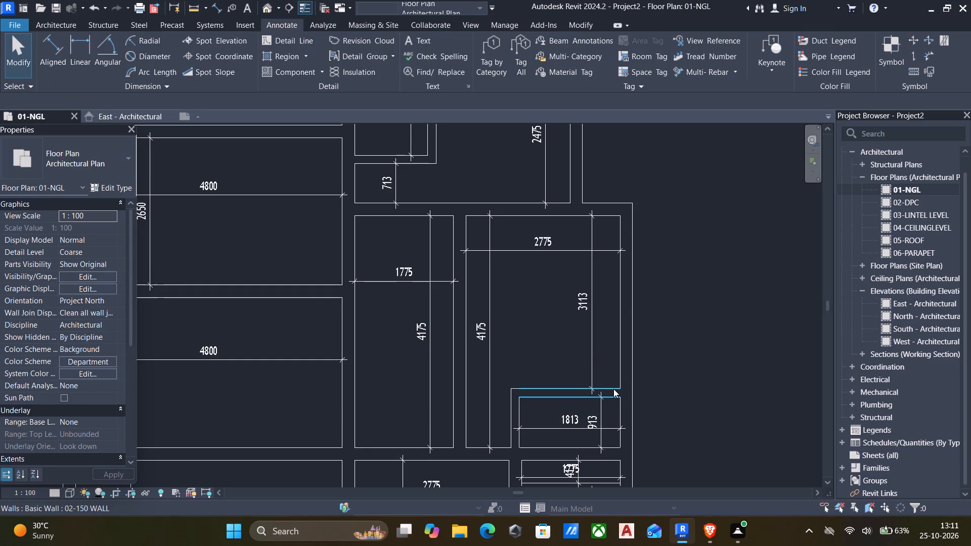
Set the vertical dimension of the small room inside the east room's notch to 1500 by moving its north 150 wall.
left_click(613, 389)
middle_click_drag(557, 431, 553, 411)
scroll(561, 424, "up", 4)
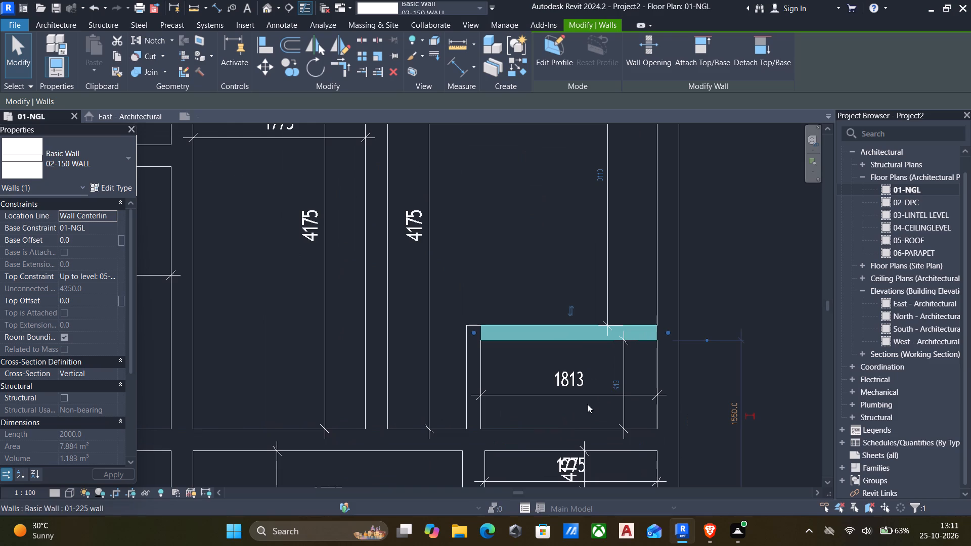
left_click(615, 385)
type("1500")
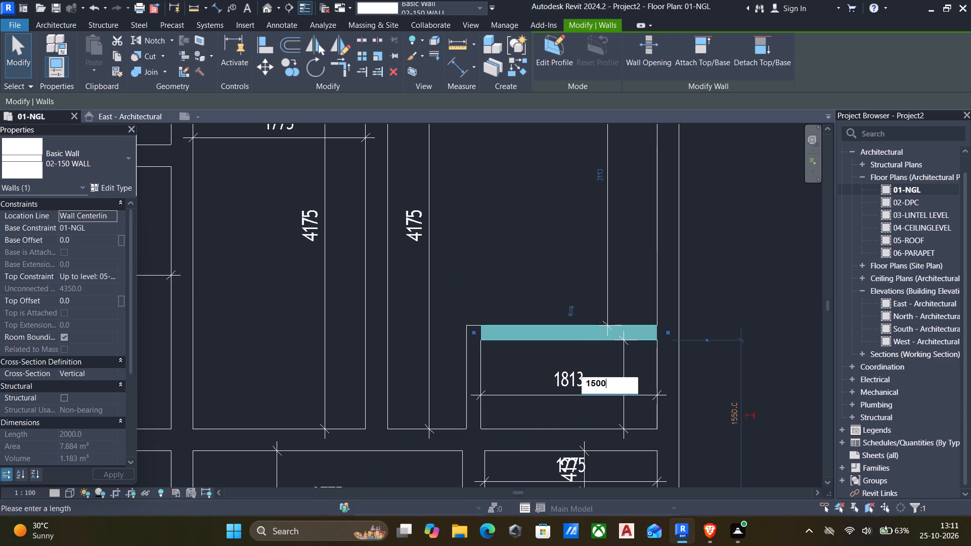
key("Return")
left_click(519, 228)
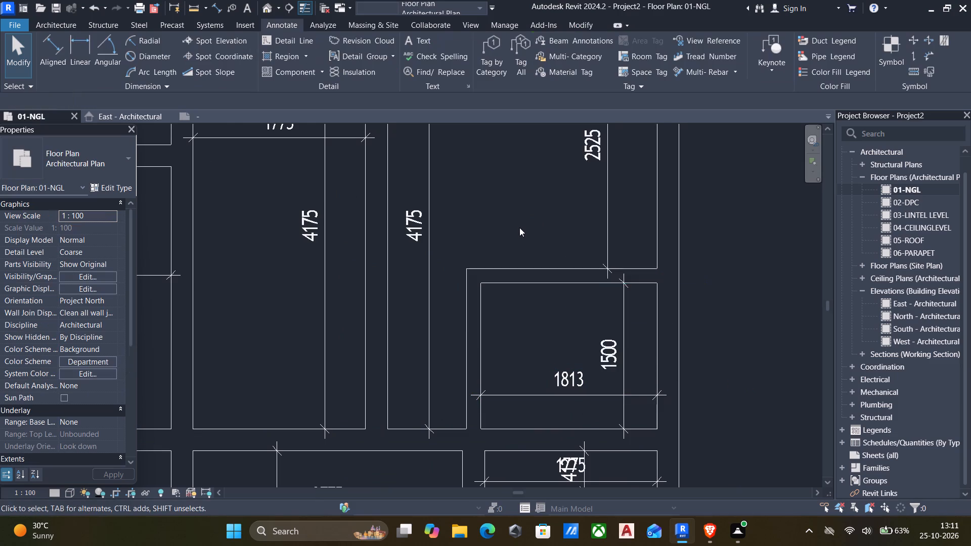
Move the notched east room's north wall so its vertical dimension down to the notch wall is 3300.
middle_click_drag(518, 230, 525, 354)
left_click(576, 150)
scroll(565, 263, "down", 3)
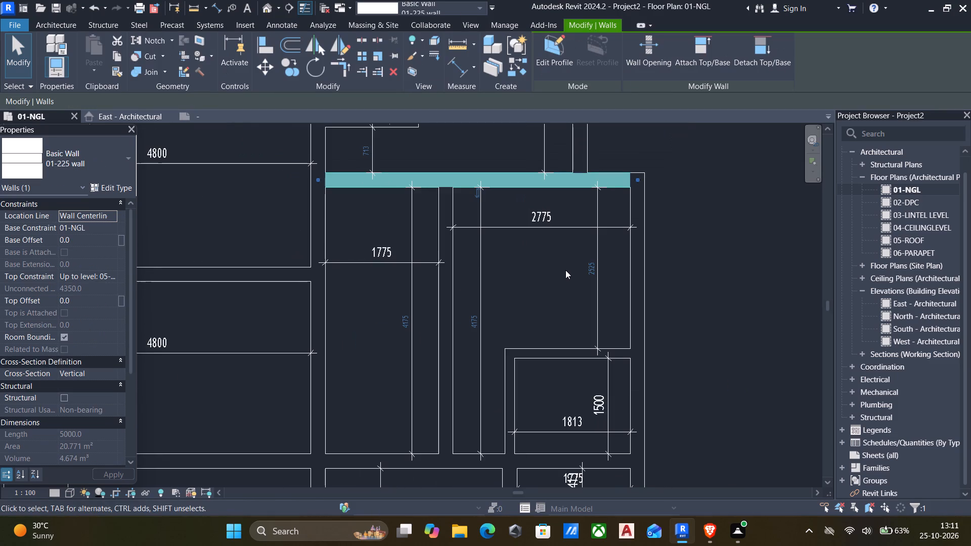
left_click(587, 270)
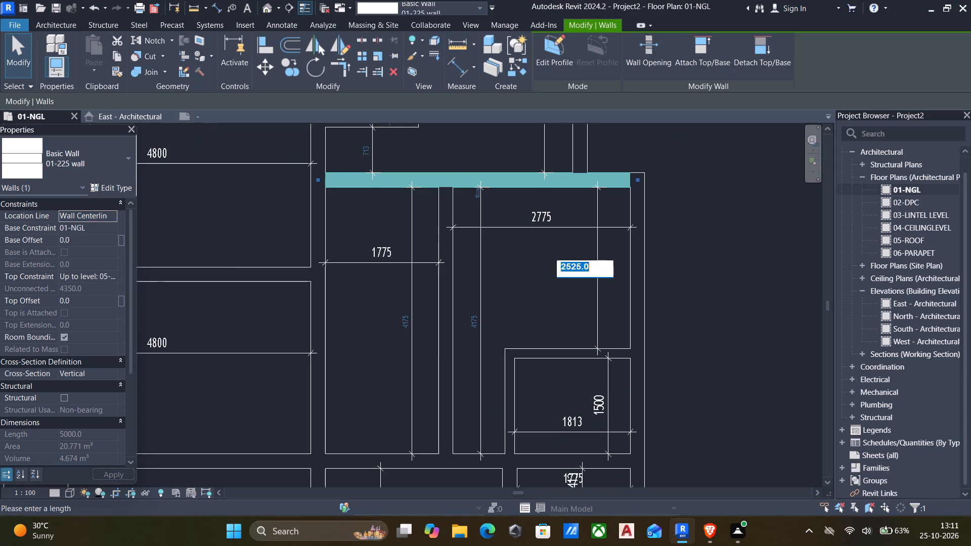
type("3300")
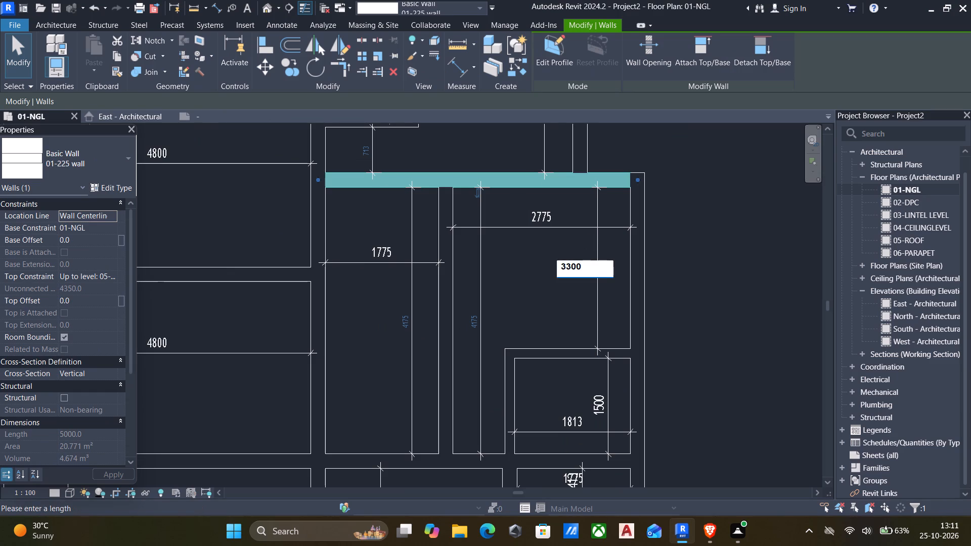
key("Return")
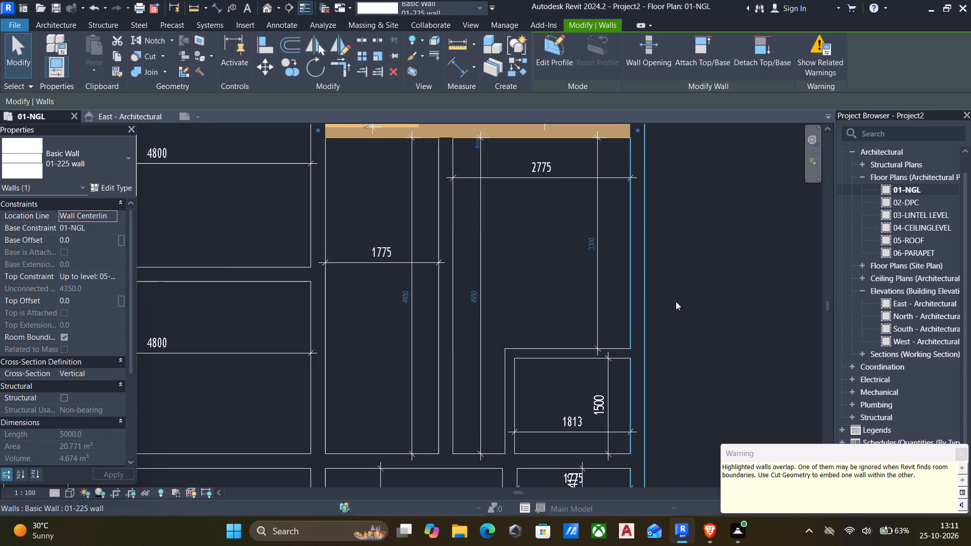
left_click(676, 301)
Dimension the width of the southern L-shaped room's lower leg between its inner wall faces, in 01-dim style.
scroll(676, 301, "down", 4)
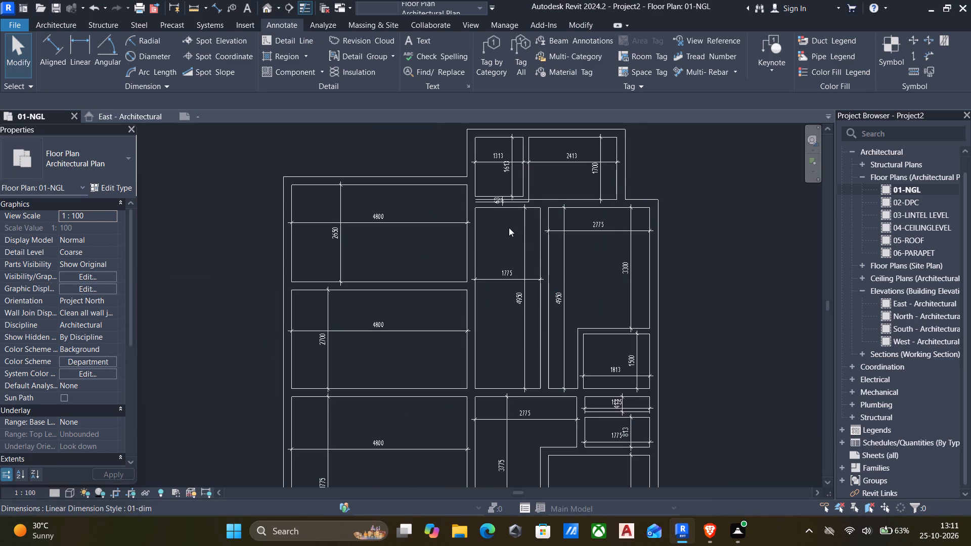
scroll(506, 234, "down", 4)
middle_click_drag(475, 341, 488, 314)
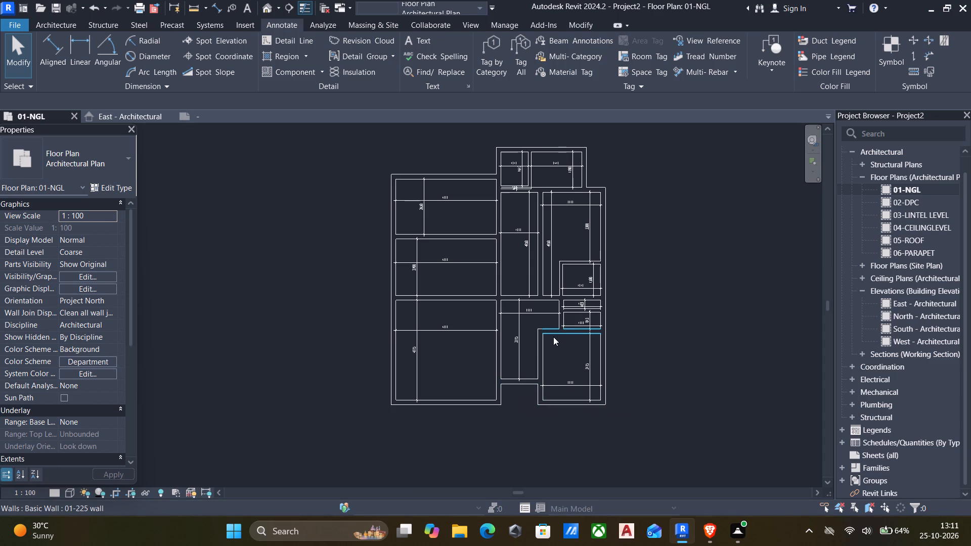
left_click(534, 355)
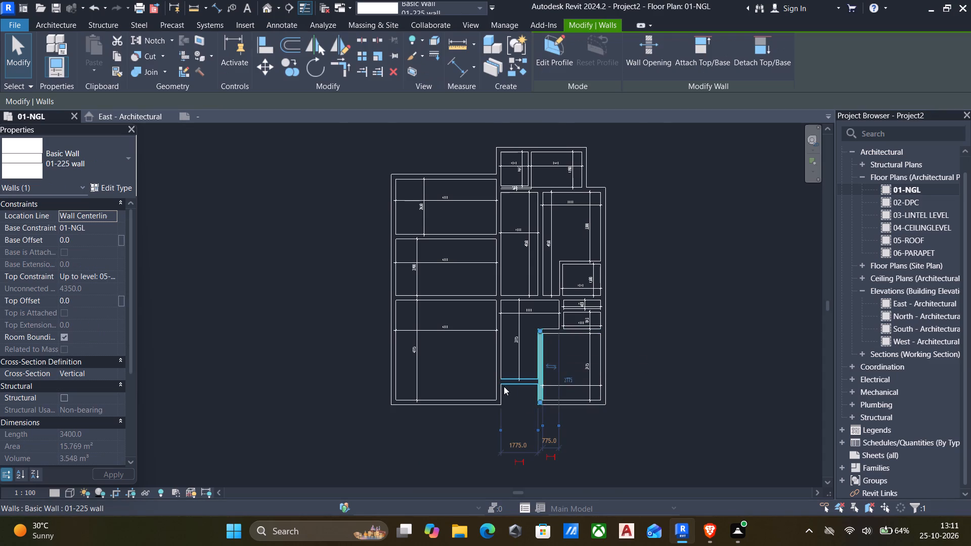
scroll(504, 387, "up", 5)
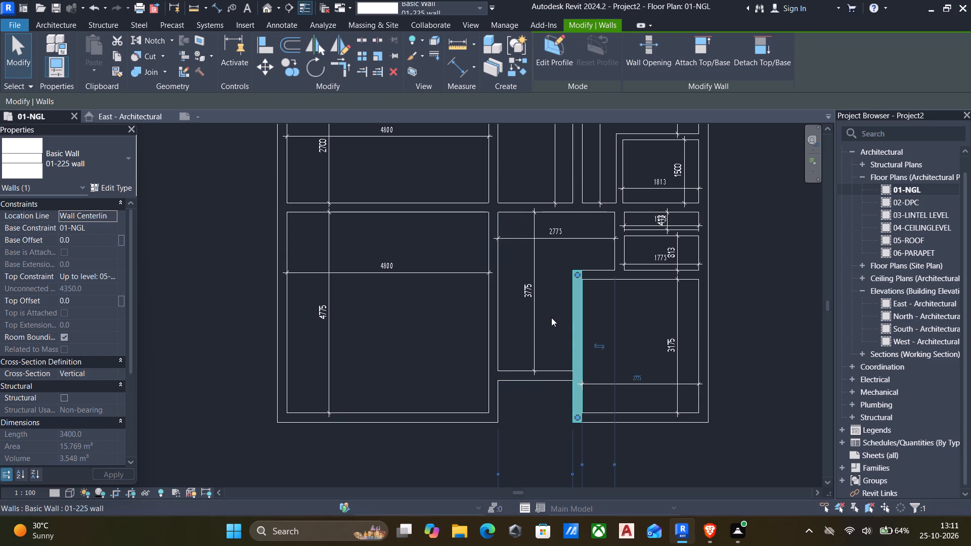
left_click(537, 326)
type("cs")
scroll(543, 322, "up", 5)
left_click(464, 360)
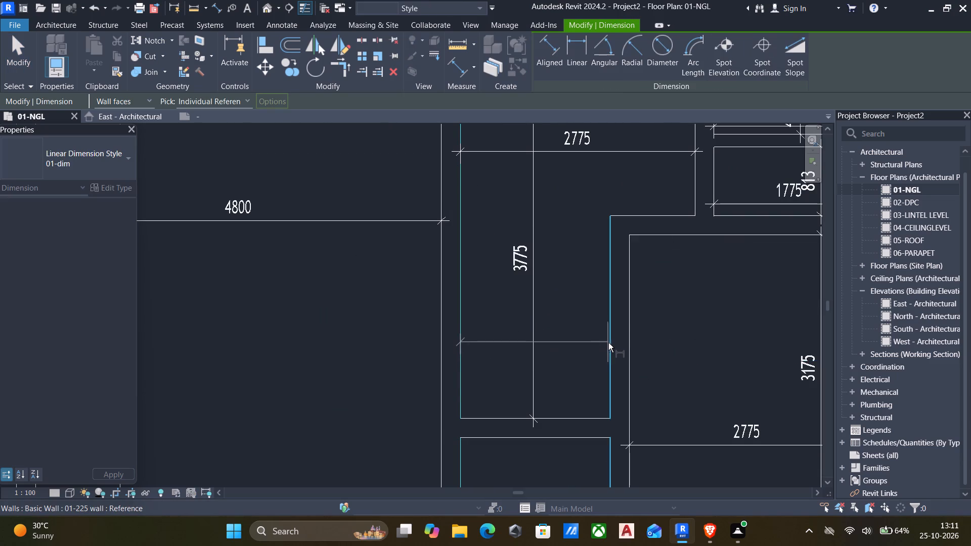
left_click(612, 352)
left_click(573, 383)
scroll(582, 377, "up", 4)
key("Escape")
key("Escape")
Set the southern L-shaped room's lower leg width to 2400 by moving the wall on its east side.
left_click(646, 341)
scroll(505, 382, "up", 4)
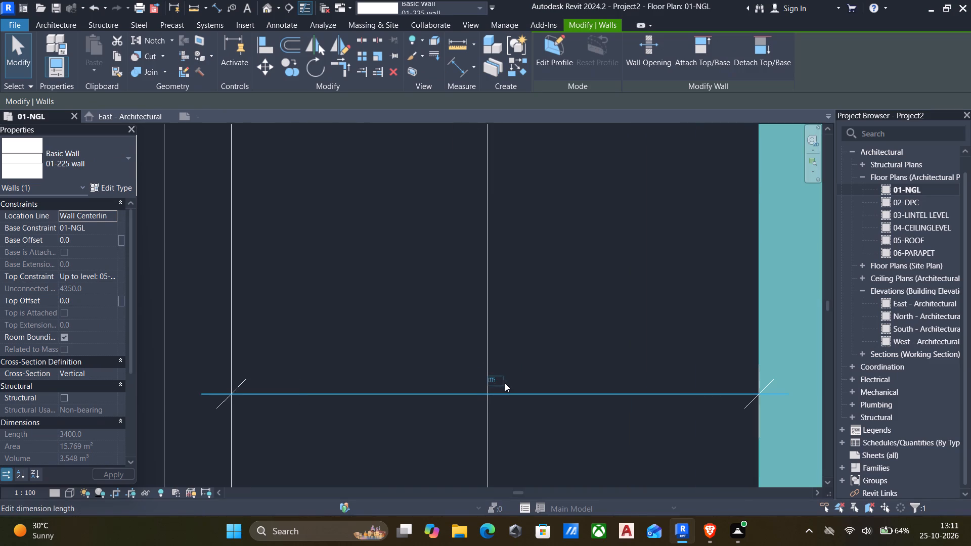
scroll(505, 383, "up", 1)
left_click(498, 381)
type("2400")
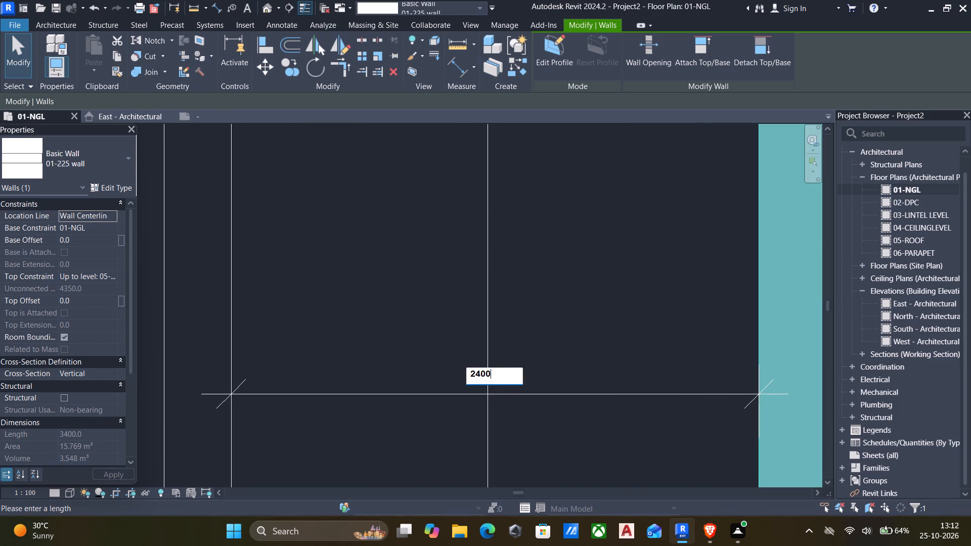
key("Return")
scroll(505, 379, "down", 6)
scroll(558, 363, "down", 5)
left_click(576, 336)
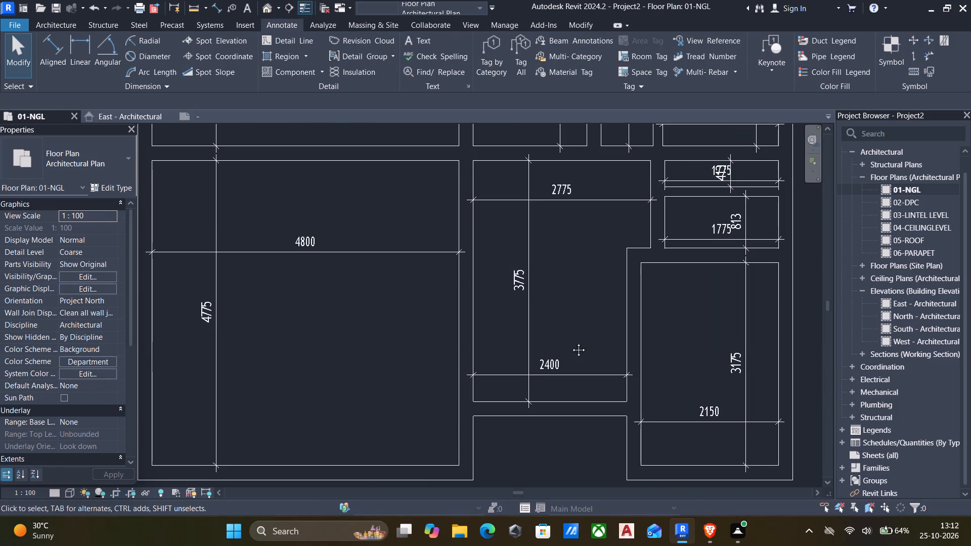
Align the east face of the 225 wall west of the notched east room with the southeast room's west inner wall face.
middle_click_drag(571, 342, 558, 334)
scroll(557, 332, "down", 4)
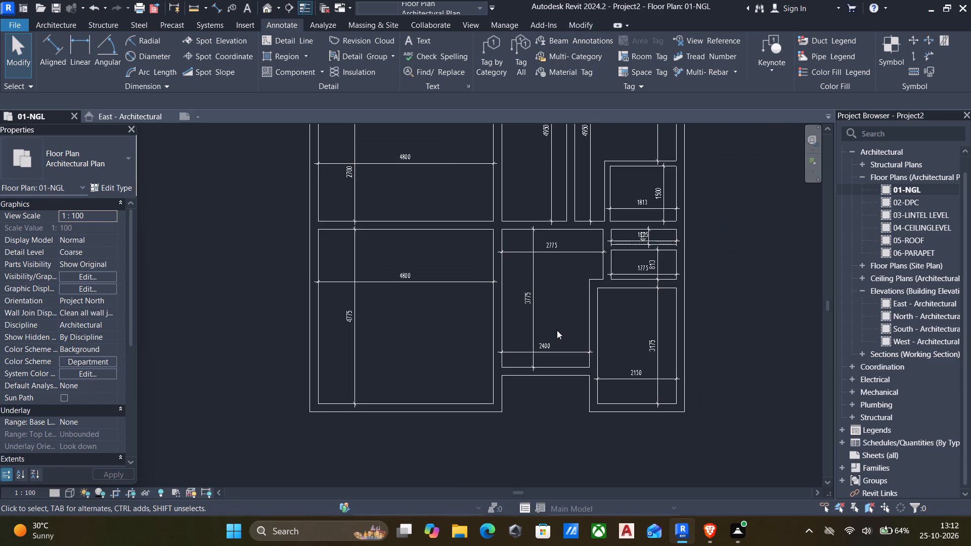
left_click(575, 206)
middle_click_drag(542, 271, 536, 373)
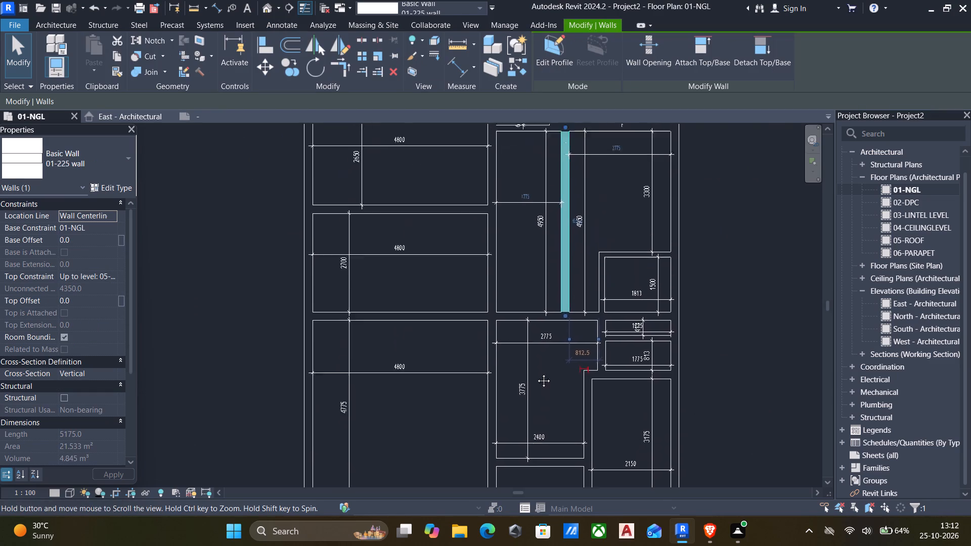
middle_click_drag(536, 373, 536, 397)
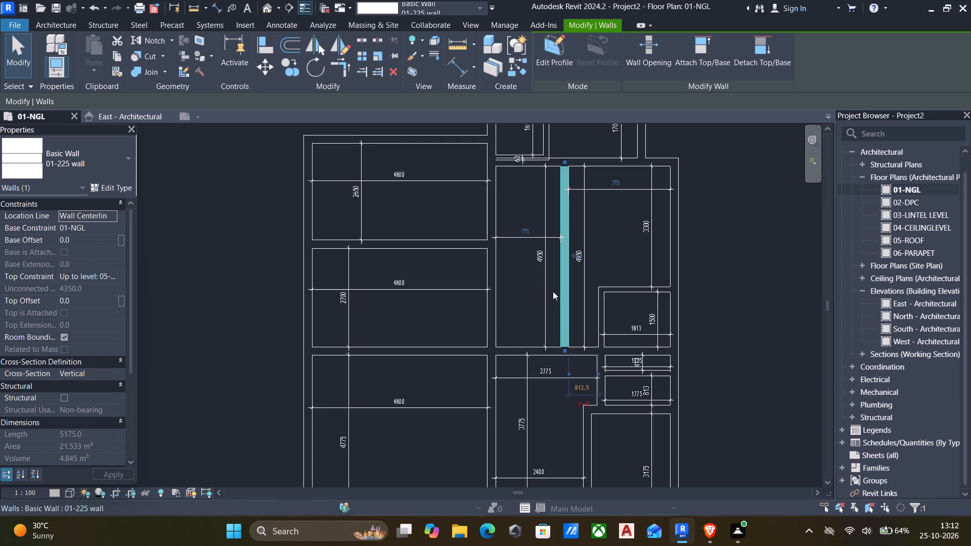
scroll(536, 292, "down", 3)
type("al")
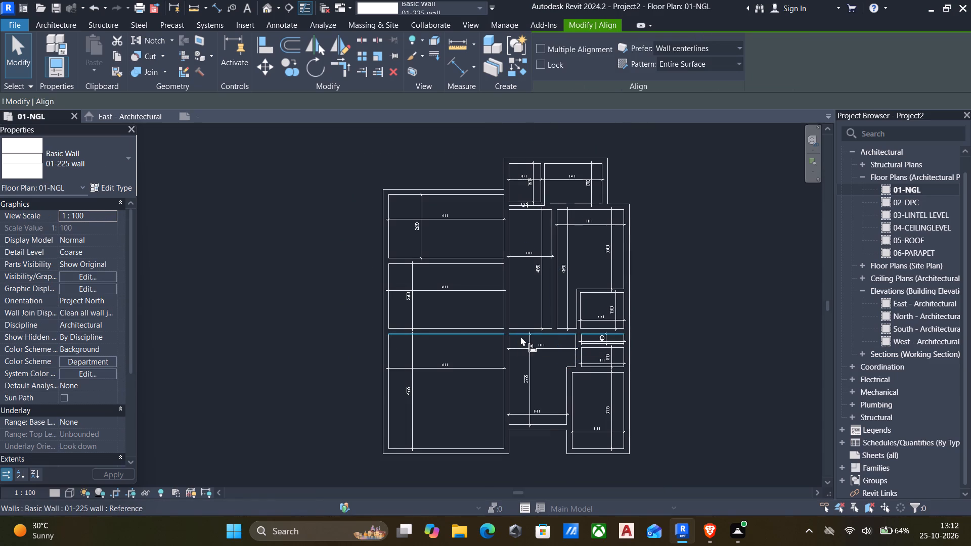
left_click(573, 387)
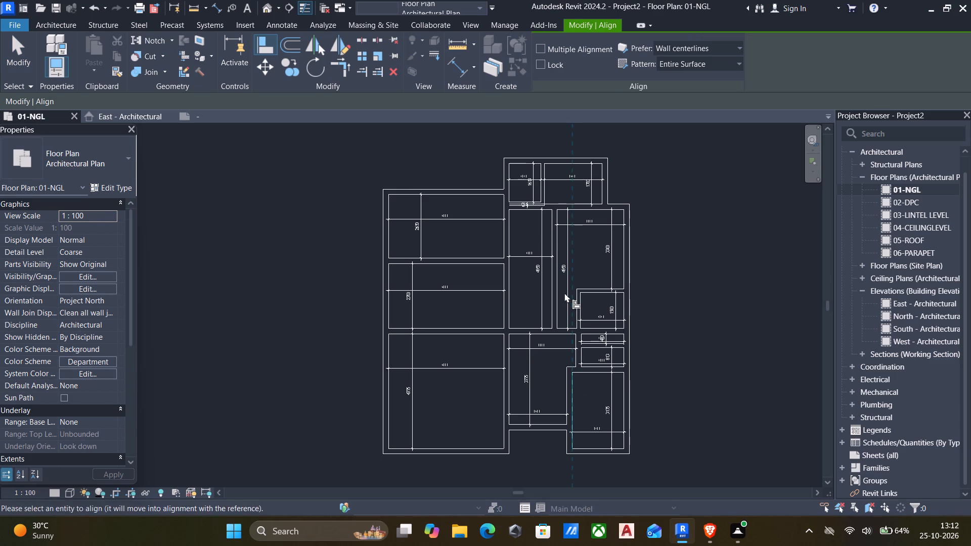
left_click(560, 293)
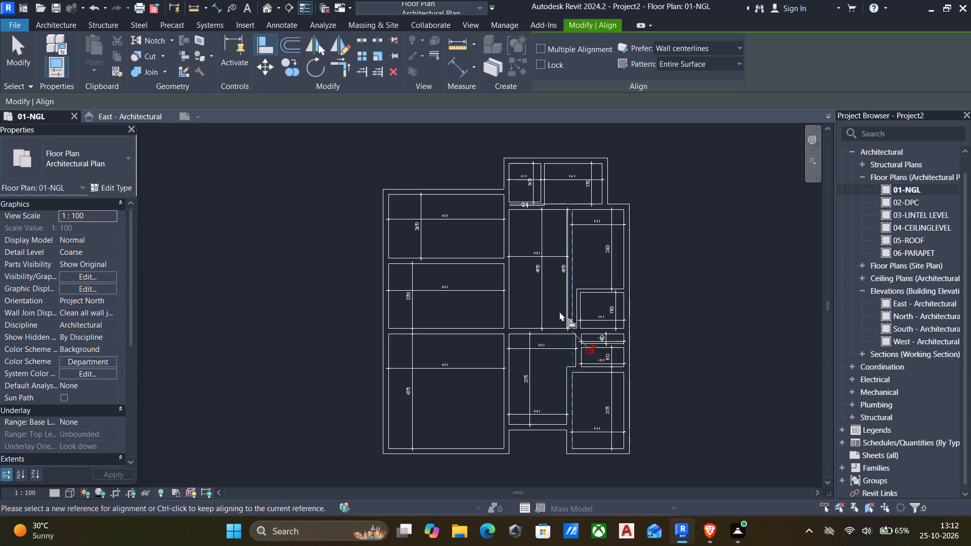
scroll(552, 413, "up", 7)
scroll(539, 428, "down", 7)
scroll(546, 359, "down", 2)
middle_click(546, 360)
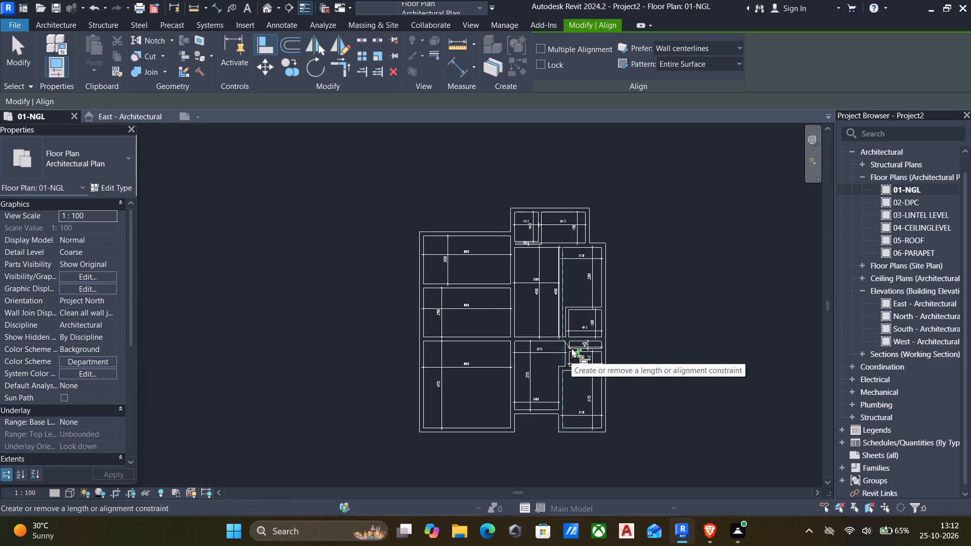
scroll(572, 348, "up", 10)
key("Escape")
key("Escape")
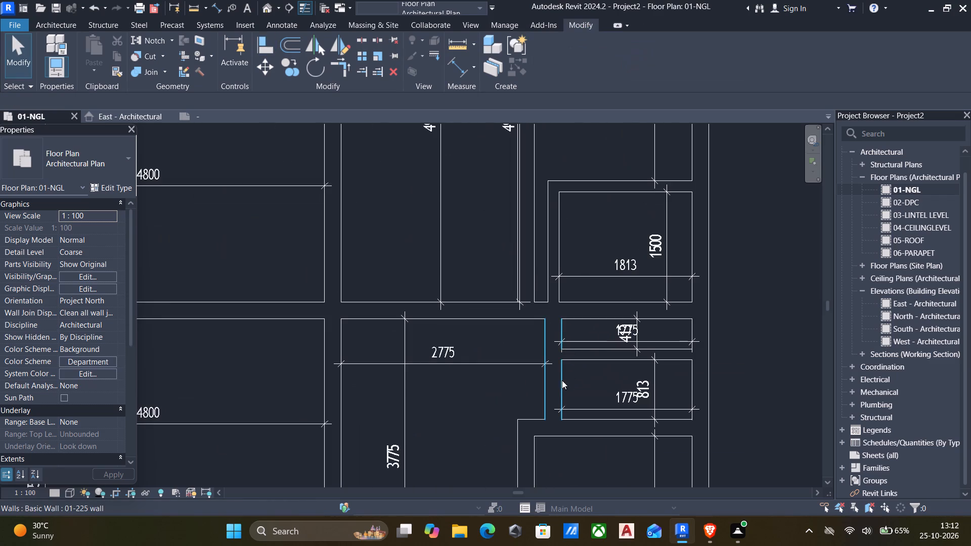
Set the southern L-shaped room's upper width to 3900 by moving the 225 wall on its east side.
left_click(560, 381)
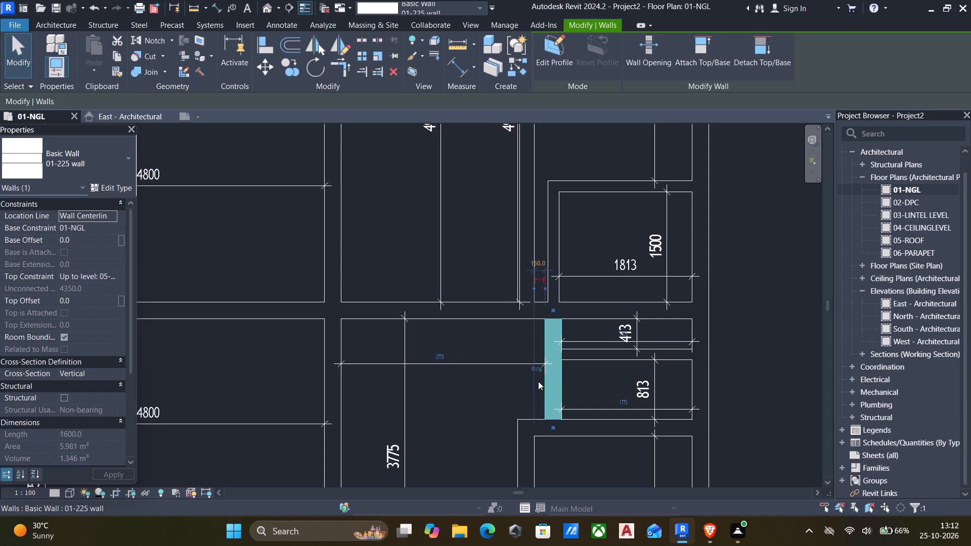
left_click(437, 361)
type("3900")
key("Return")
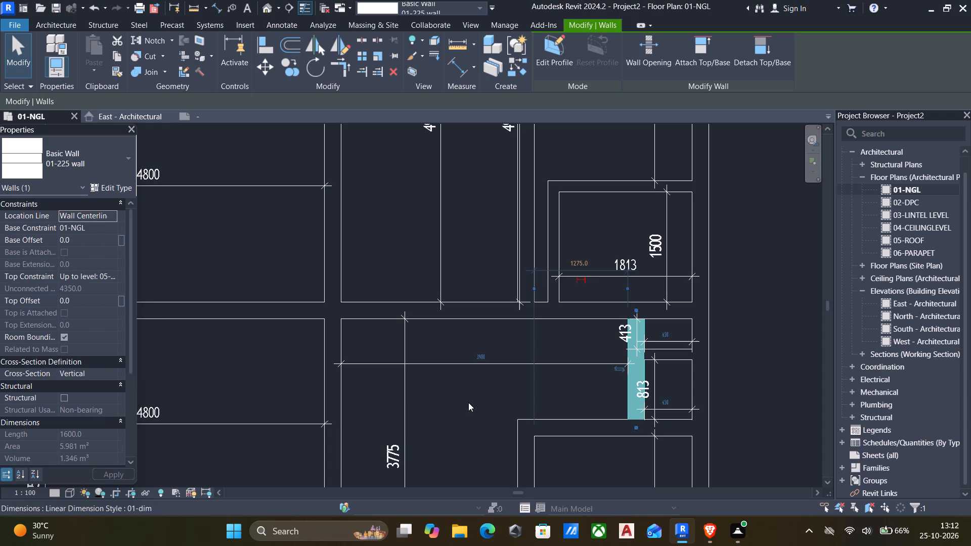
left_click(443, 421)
Change the wall on the east side of the L-shaped room's upper part to type 02-150 WALL.
scroll(454, 414, "down", 5)
middle_click_drag(456, 415, 464, 393)
scroll(466, 388, "up", 1)
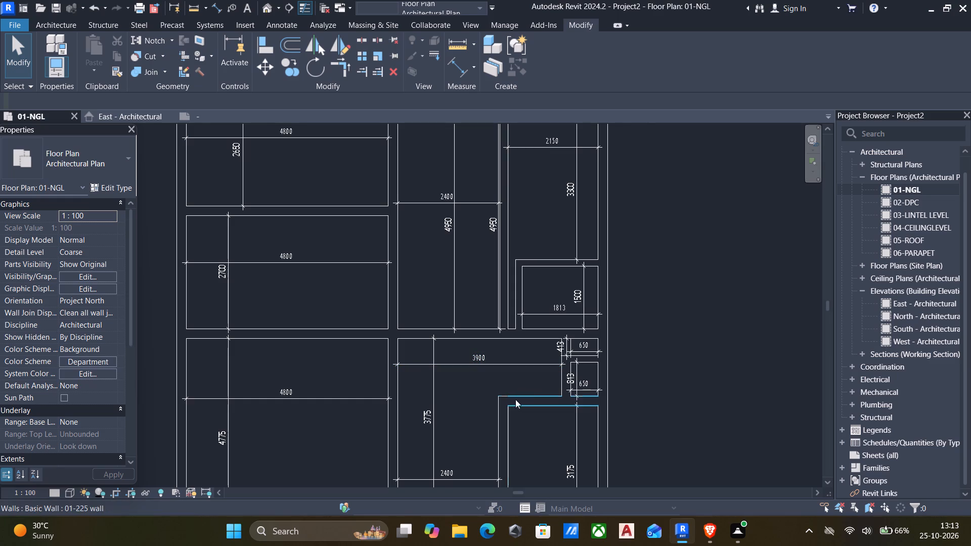
scroll(555, 391, "up", 4)
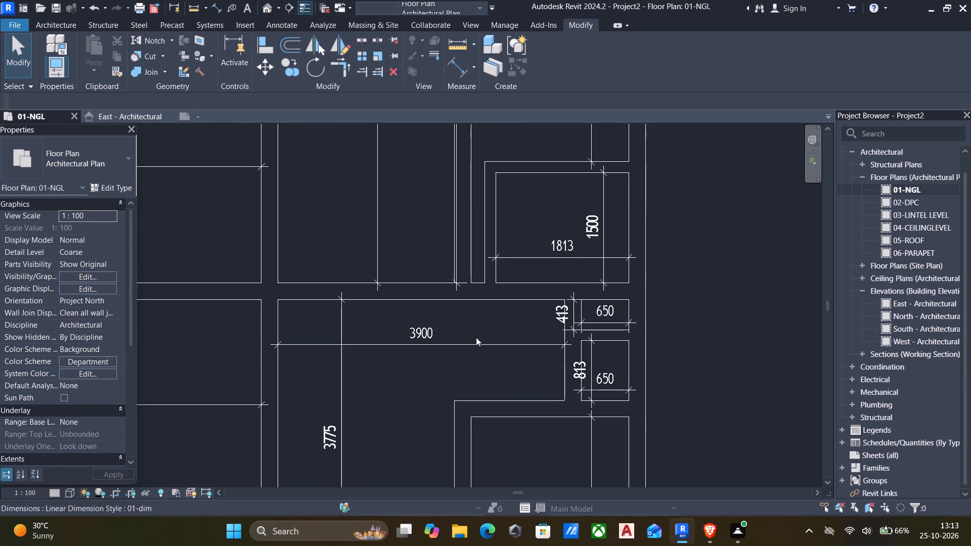
left_click(493, 210)
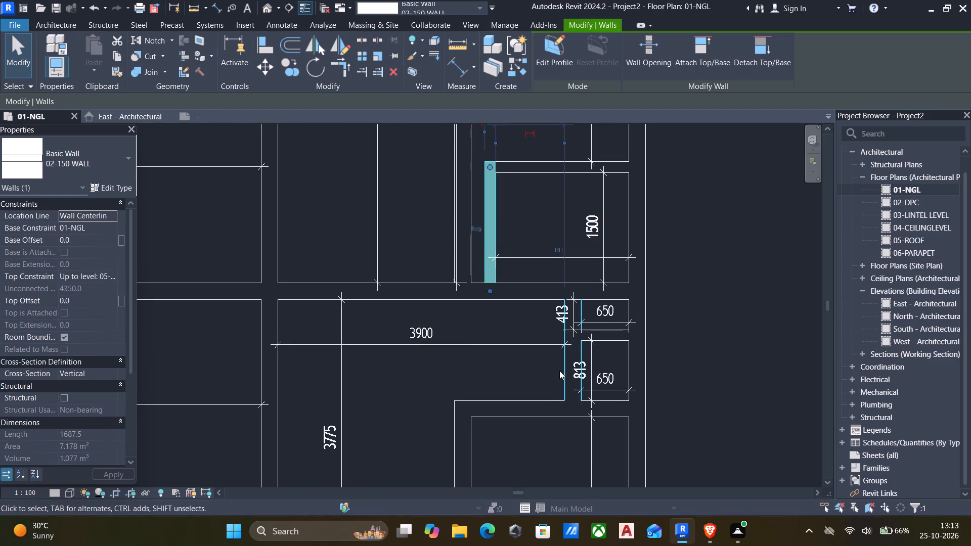
left_click(562, 372)
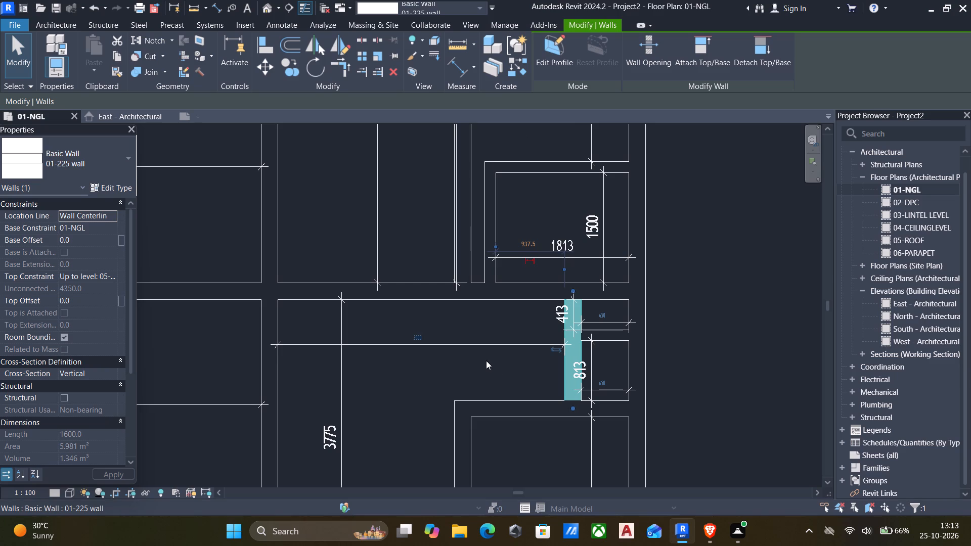
left_click(60, 158)
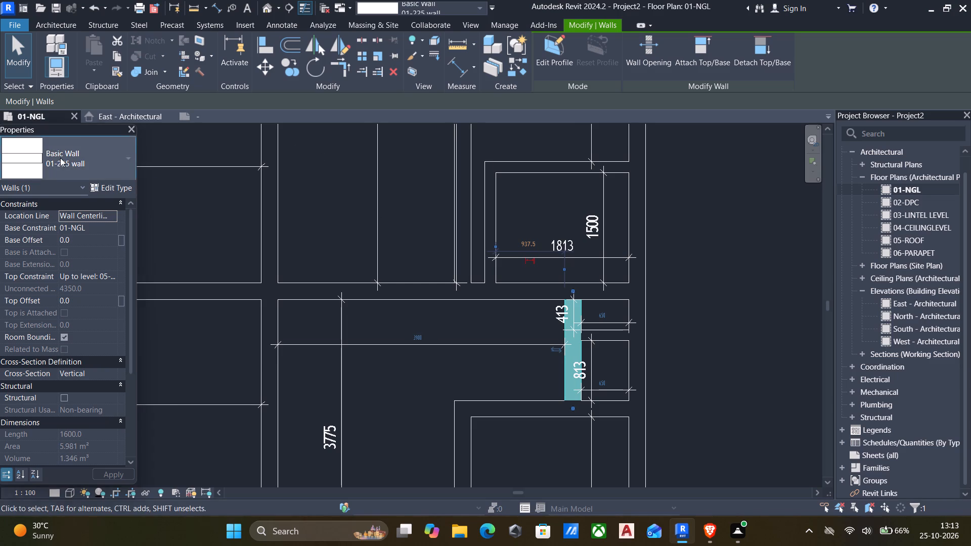
scroll(63, 226, "up", 6)
left_click(55, 251)
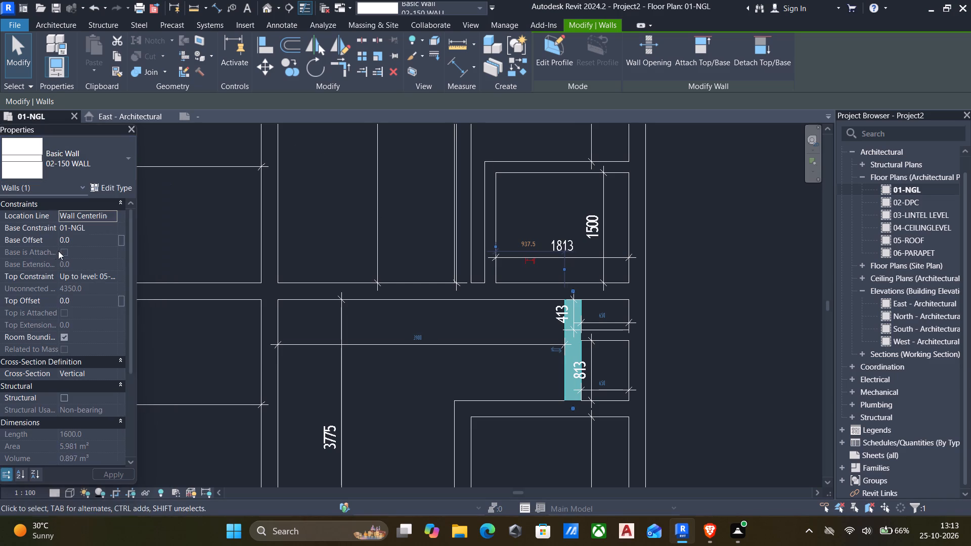
left_click(397, 417)
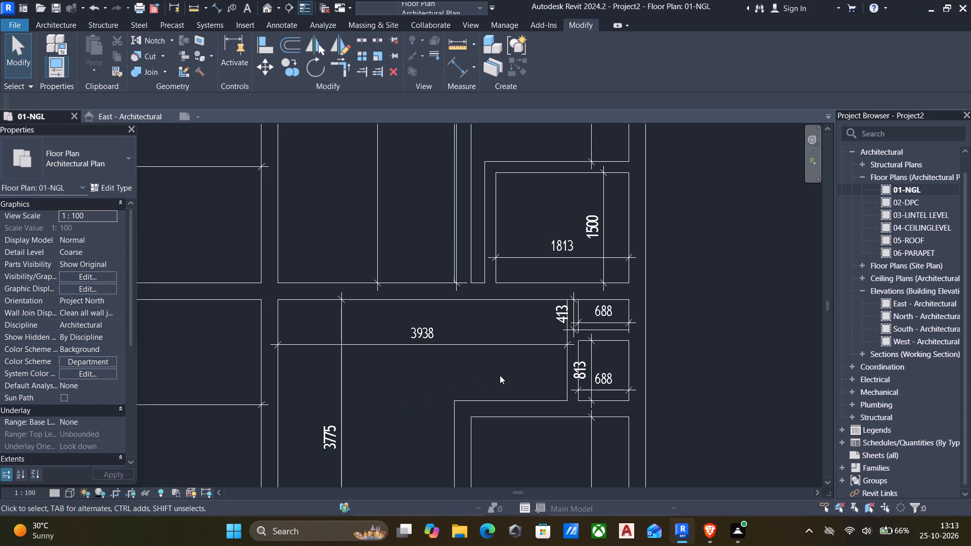
Set the L-shaped room's upper width to 3900 by moving its east 150 wall.
left_click(565, 353)
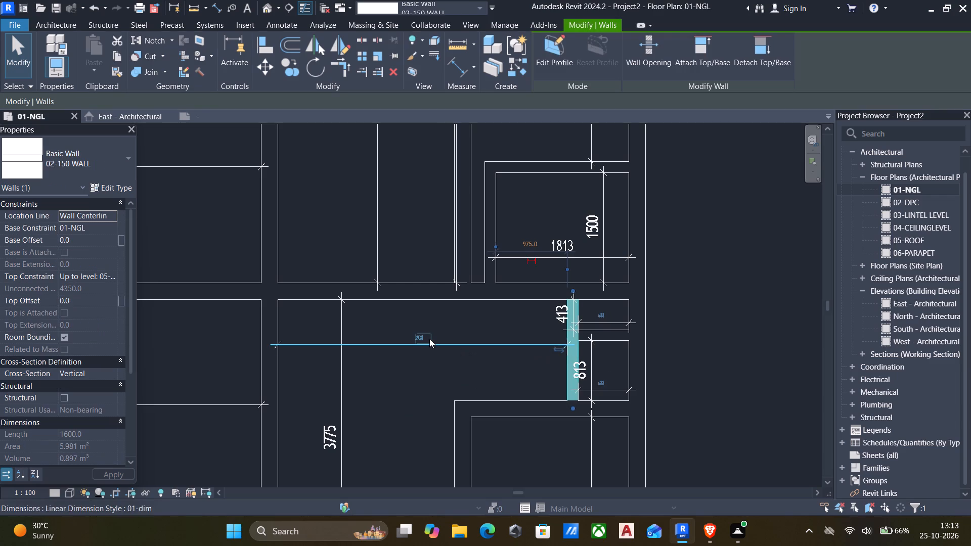
left_click(427, 338)
type("3900")
key("Return")
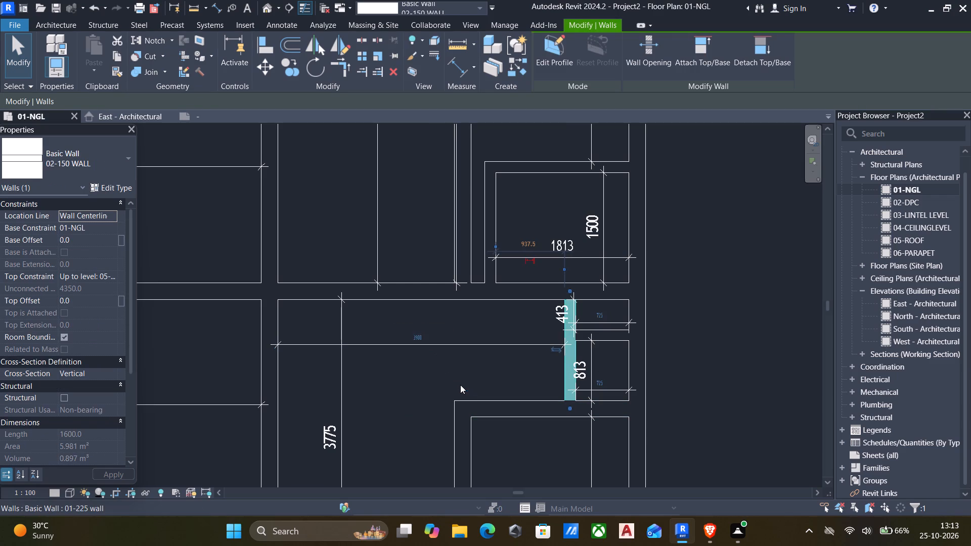
left_click(460, 385)
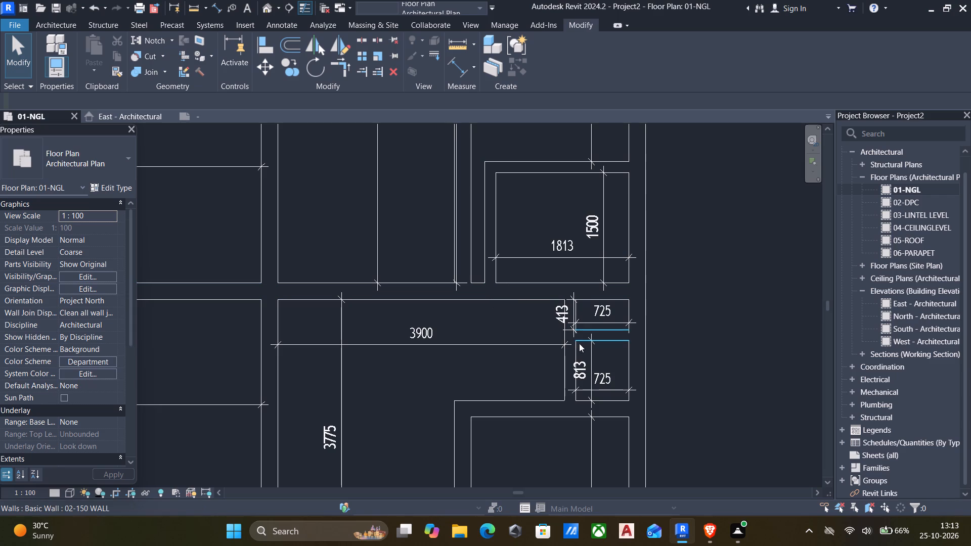
Align the west face of the notch room's west 150 wall with the west face of the L-shaped room's east 150 wall.
key("a")
key("l")
left_click(565, 375)
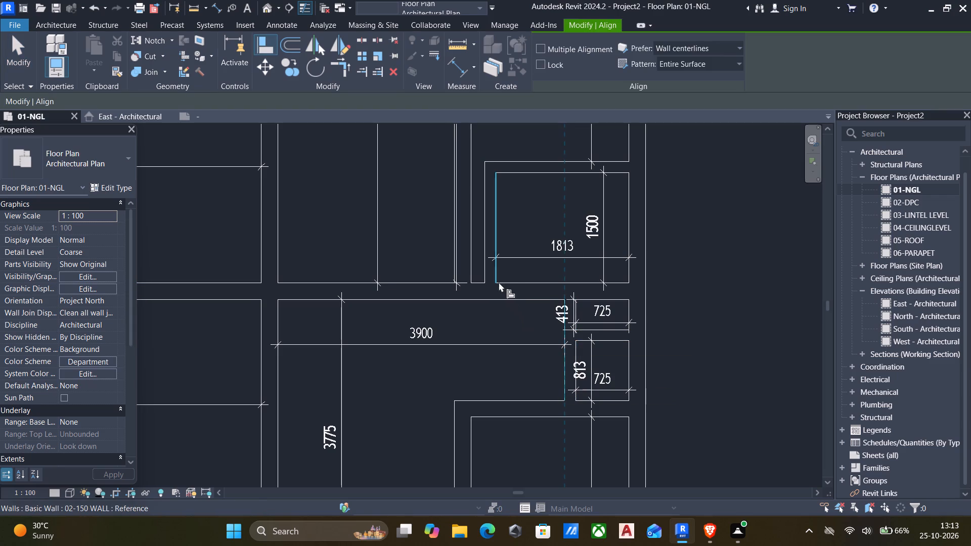
left_click(483, 259)
scroll(488, 360, "down", 3)
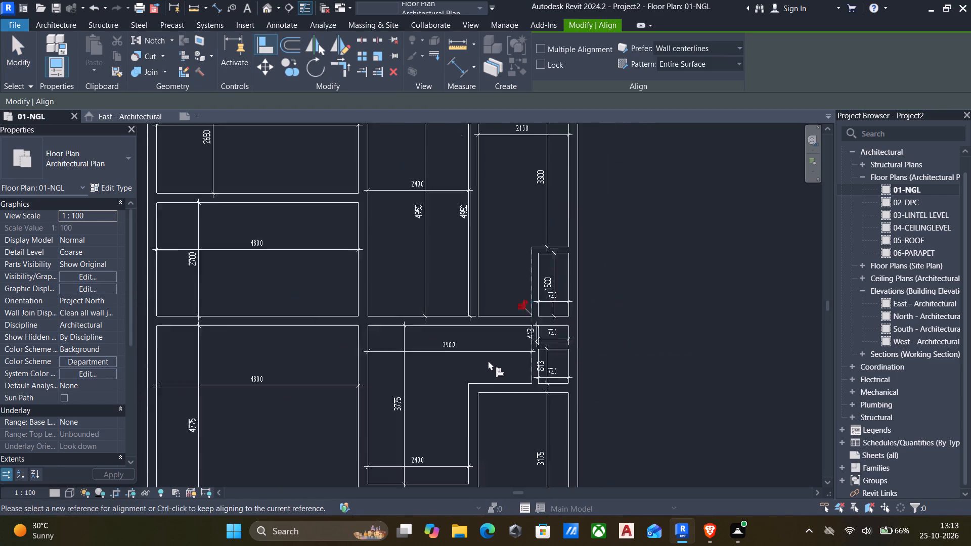
scroll(488, 360, "down", 3)
middle_click_drag(476, 370, 474, 348)
key("Escape")
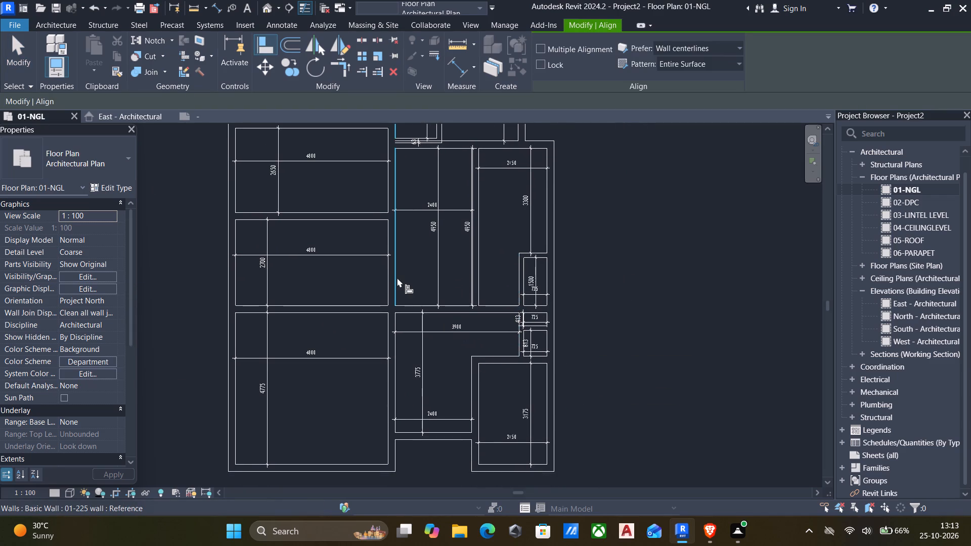
scroll(498, 227, "up", 4)
scroll(445, 295, "up", 5)
scroll(445, 291, "down", 6)
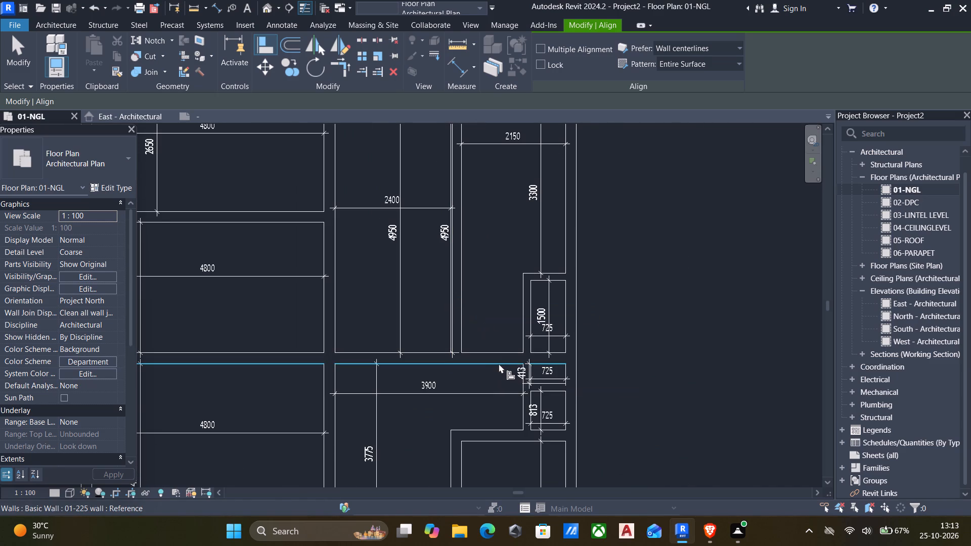
scroll(511, 372, "up", 2)
key("Escape")
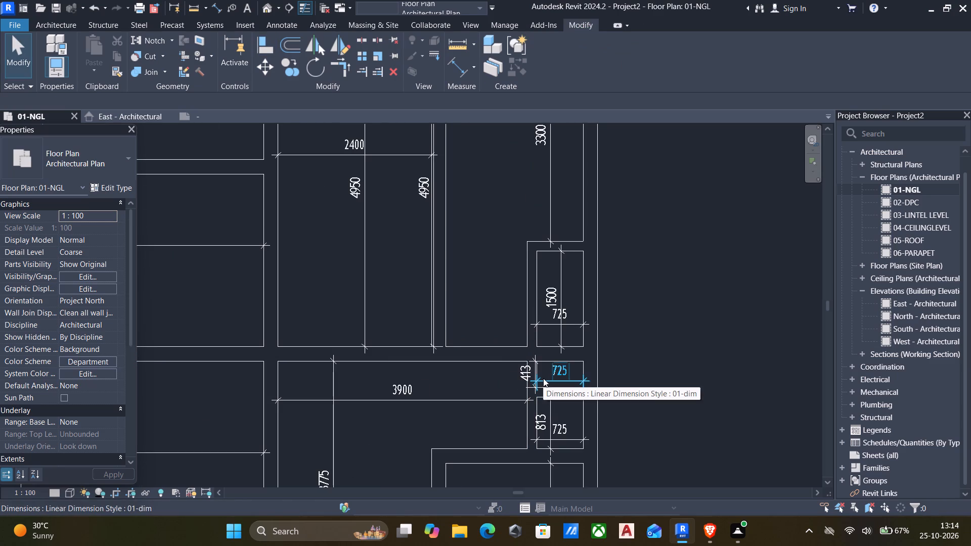
Set the vertical dimension of the small room directly below the notch room to 1000 by moving its south 150 wall.
scroll(545, 382, "up", 4)
left_click(563, 398)
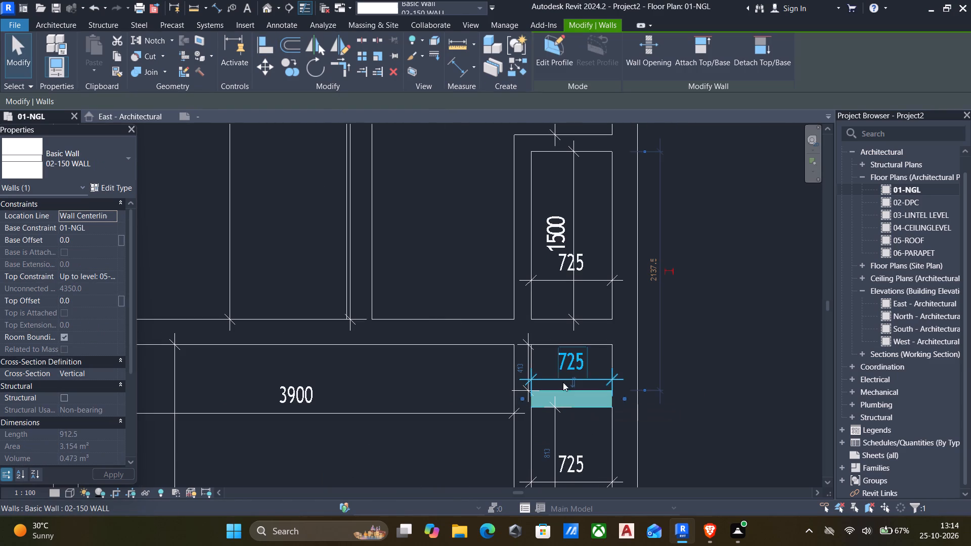
left_click(519, 373)
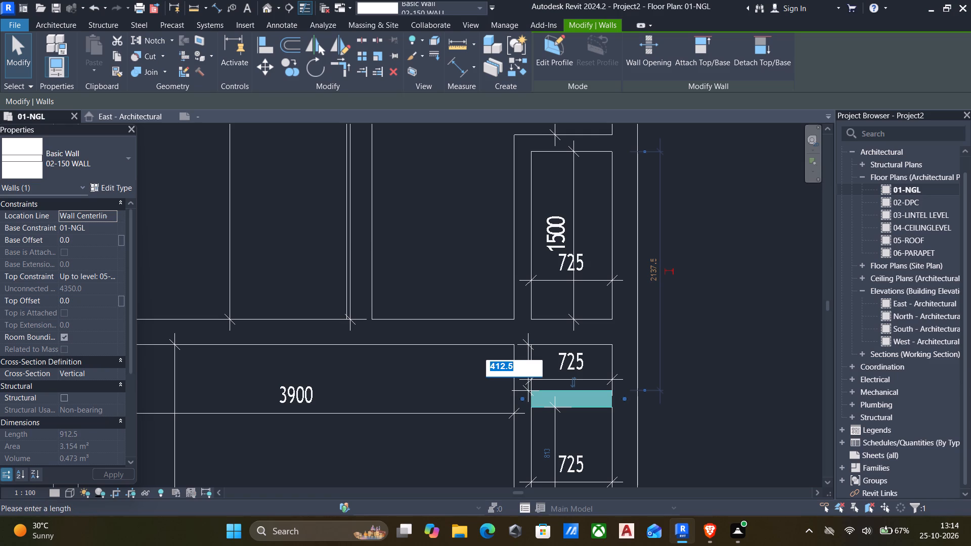
type("1000")
key("Return")
scroll(537, 403, "down", 4)
middle_click_drag(543, 410, 545, 387)
left_click(722, 465)
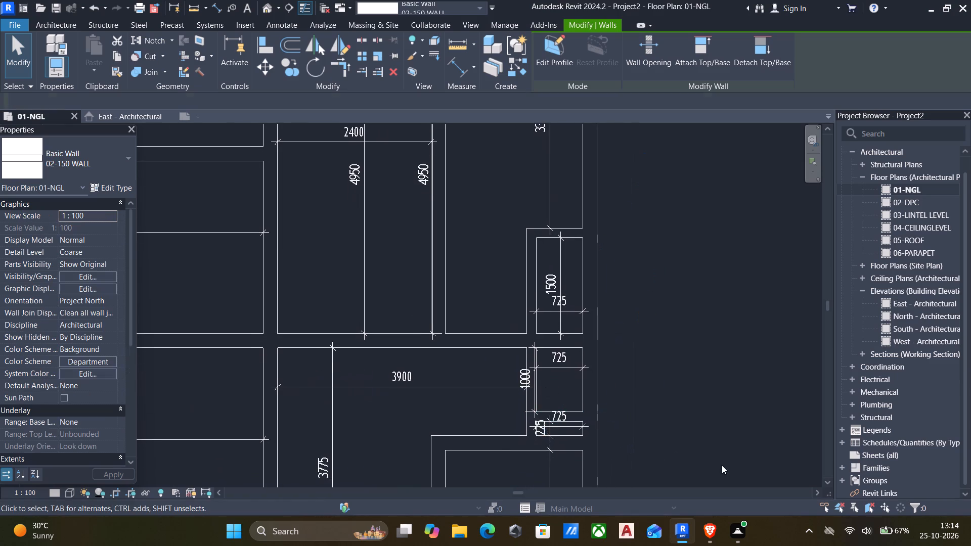
Set the vertical dimension of the small room just north of the southeast room to 1500 by moving the 225 wall between them.
middle_click_drag(688, 445, 669, 368)
scroll(673, 385, "down", 1)
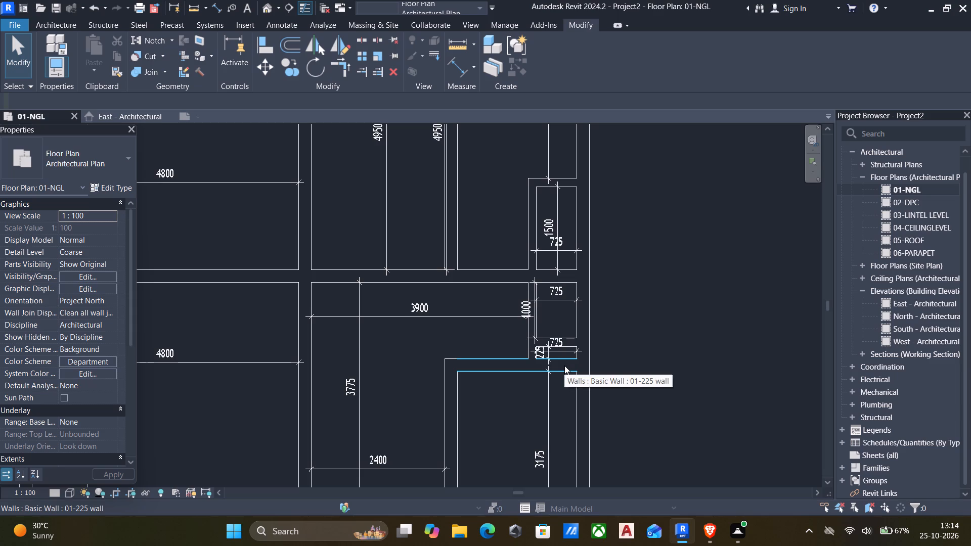
left_click(553, 368)
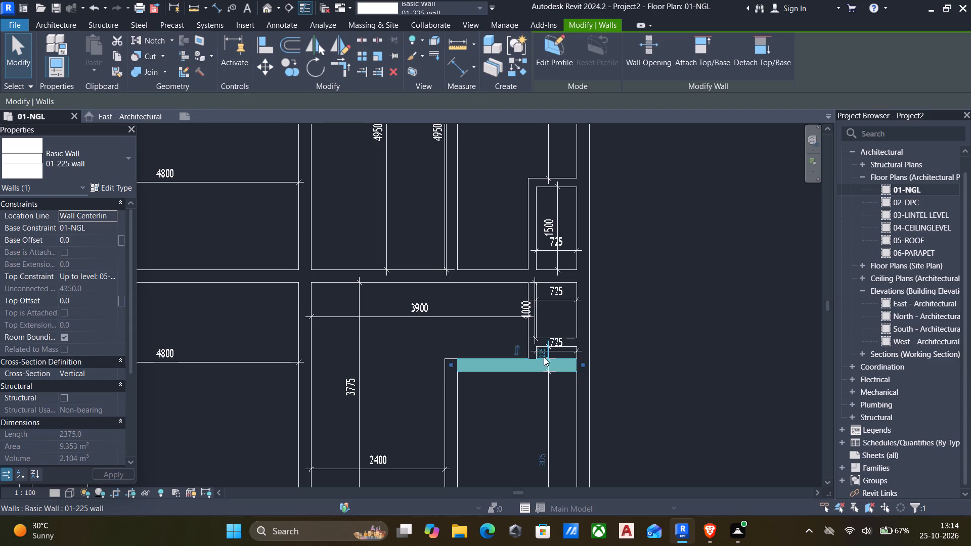
scroll(538, 354, "up", 9)
left_click(563, 348)
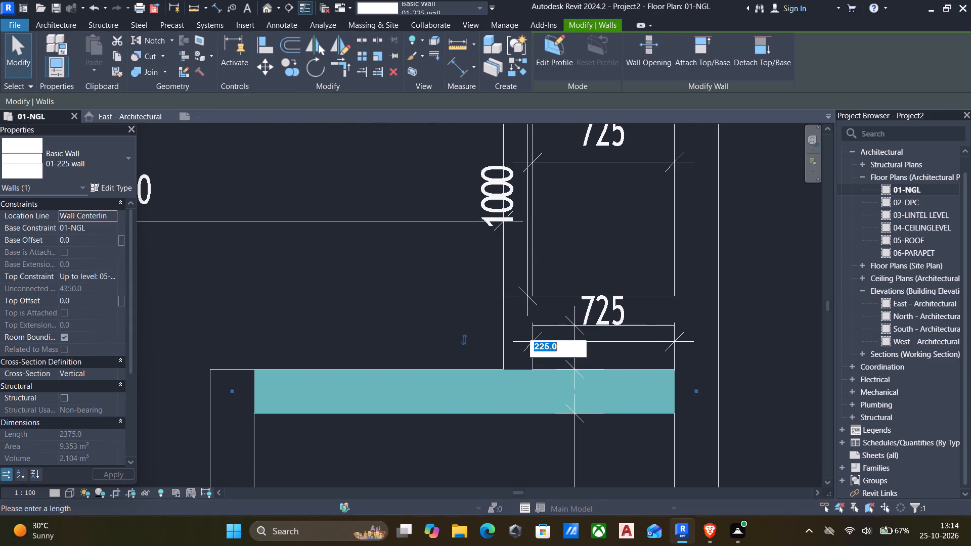
type("1500")
key("Return")
scroll(569, 381, "down", 6)
middle_click_drag(556, 396, 542, 282)
scroll(634, 339, "down", 2)
left_click(674, 339)
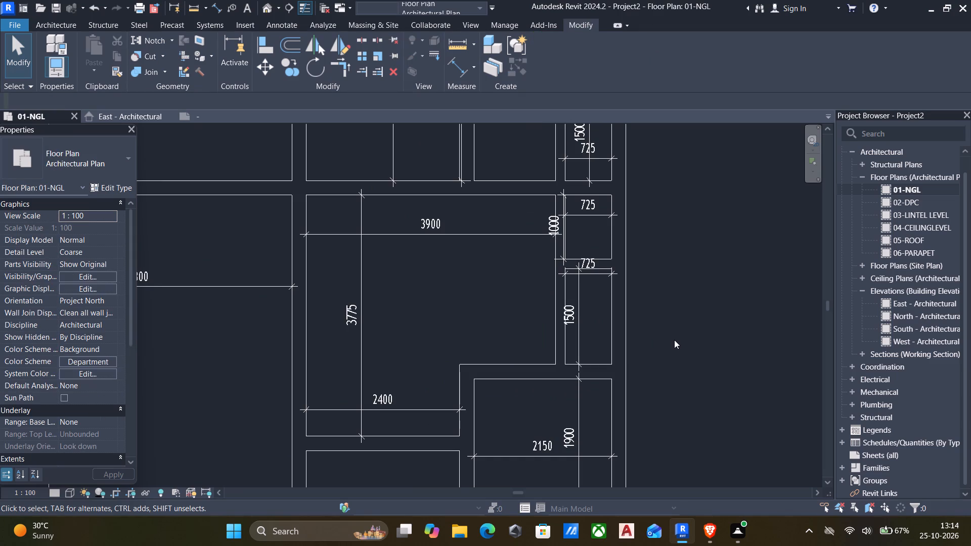
Set the southeast room's width to 4200 by moving the exterior 225 wall on the building's east side.
left_click(630, 335)
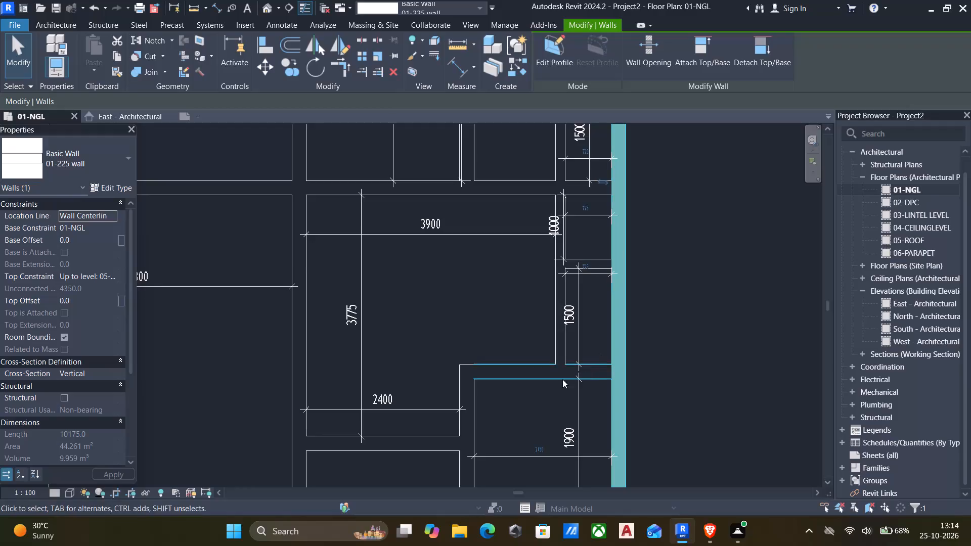
left_click(534, 444)
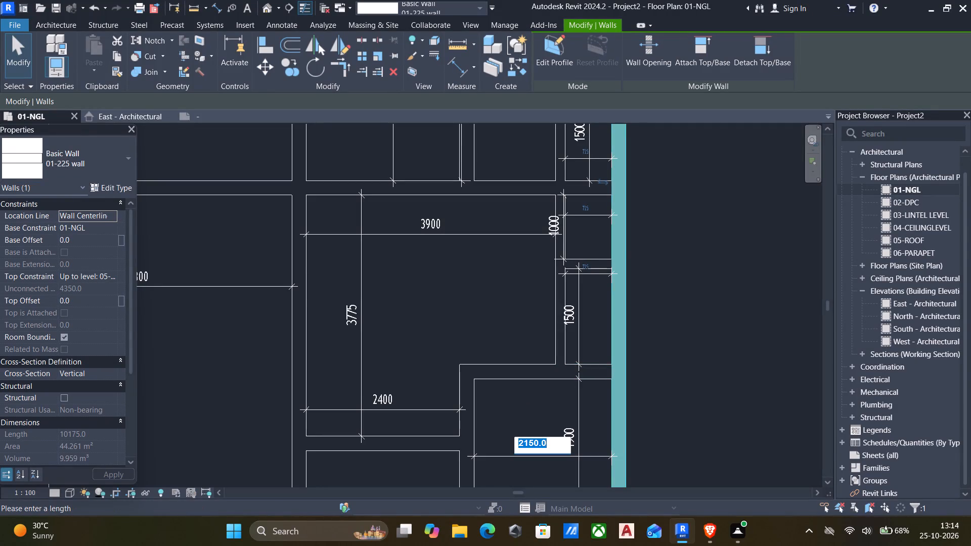
type("4200")
key("Return")
scroll(607, 449, "down", 5)
middle_click_drag(604, 447, 543, 386)
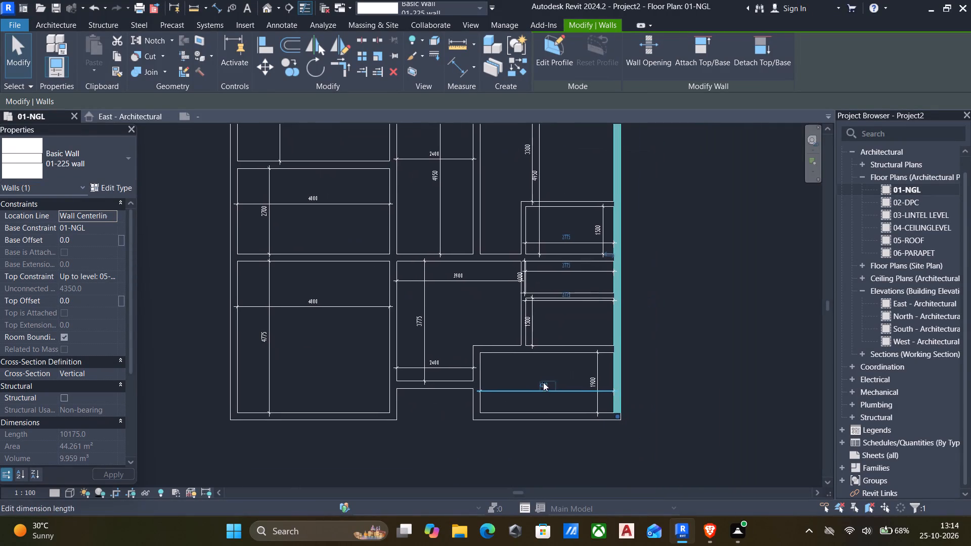
Set the width of the small west room in the north block to 1500 by moving the 150 partition wall on its east side.
left_click(674, 401)
scroll(666, 393, "down", 4)
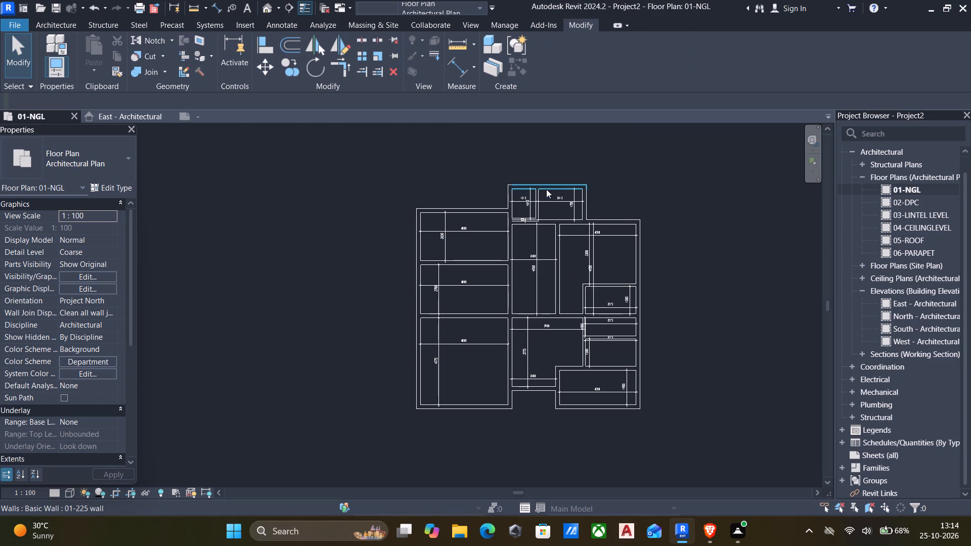
left_click(540, 201)
scroll(539, 201, "up", 5)
left_click(515, 199)
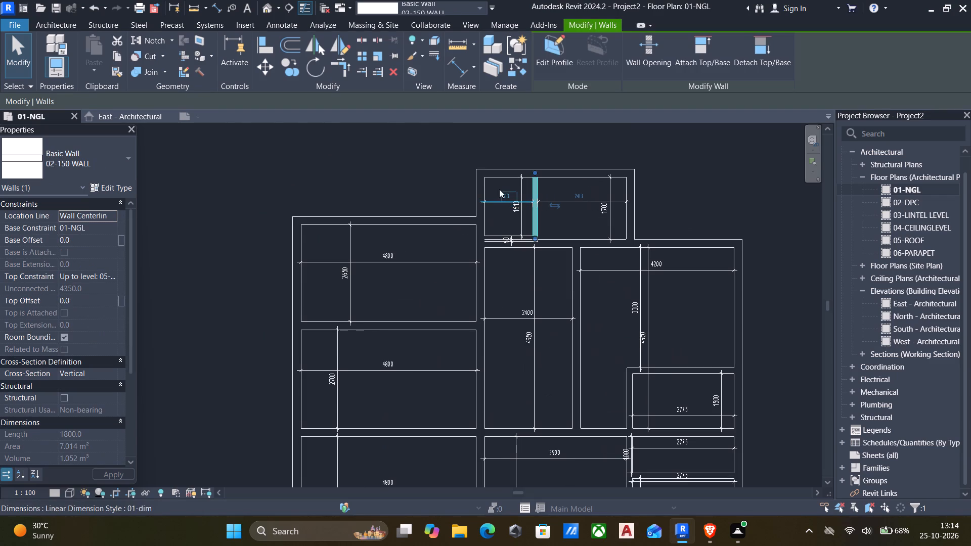
left_click(503, 191)
type("1500")
key("Return")
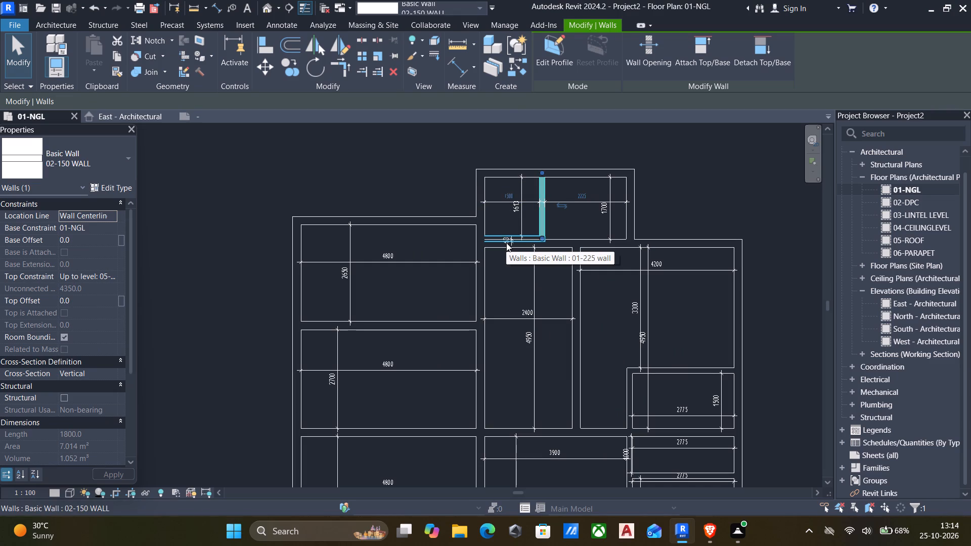
Nudge the small north-block room's south 150 wall north until it sits about 258 clear of the 225 wall below.
left_click(560, 174)
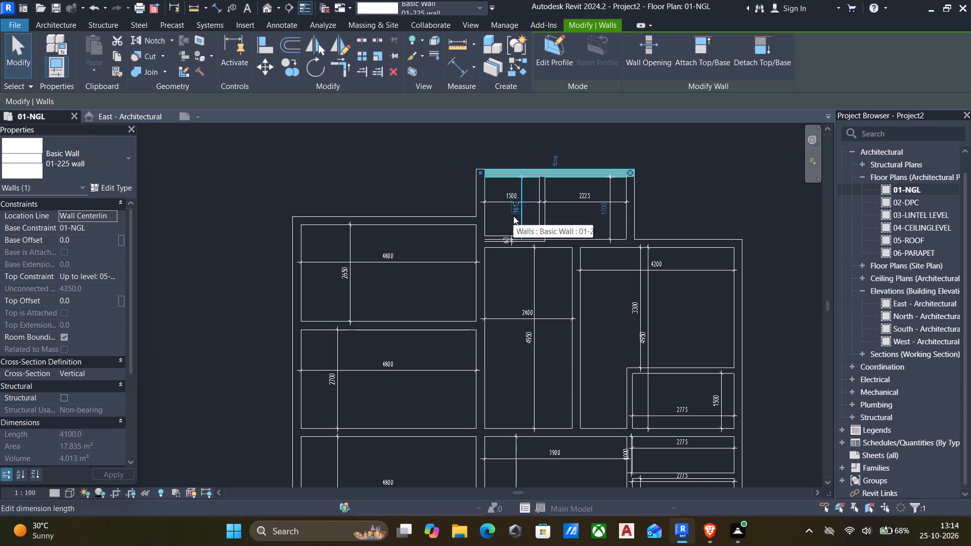
scroll(509, 227, "up", 4)
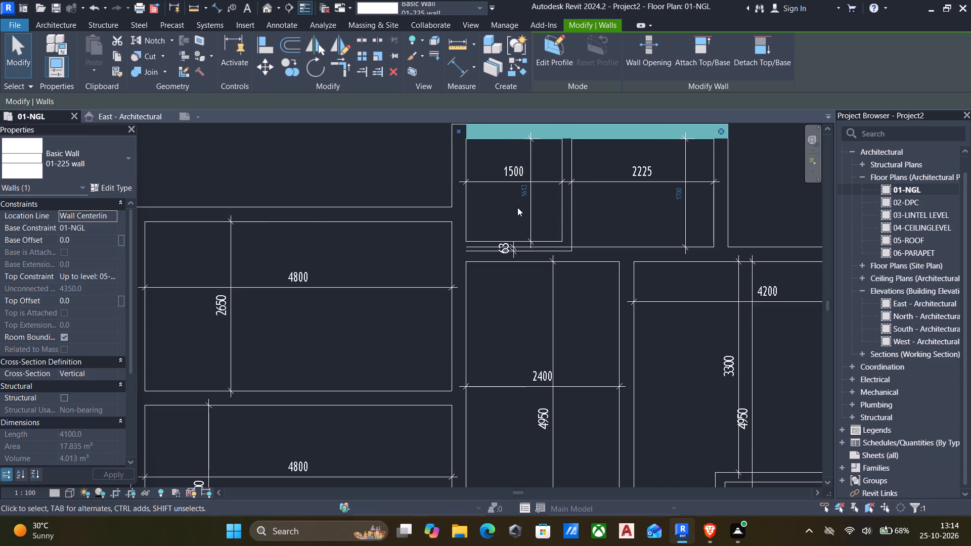
scroll(510, 253, "up", 3)
left_click(541, 244)
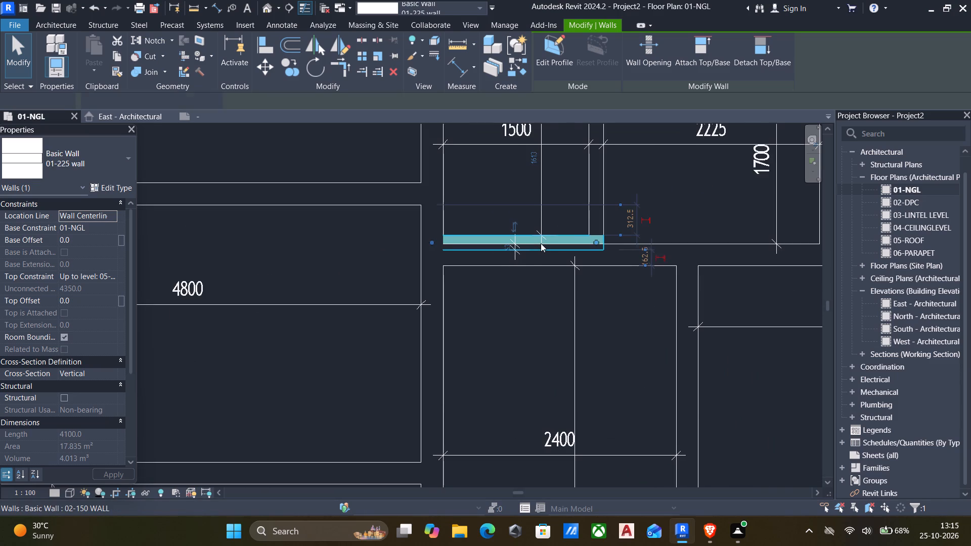
scroll(537, 329, "down", 2)
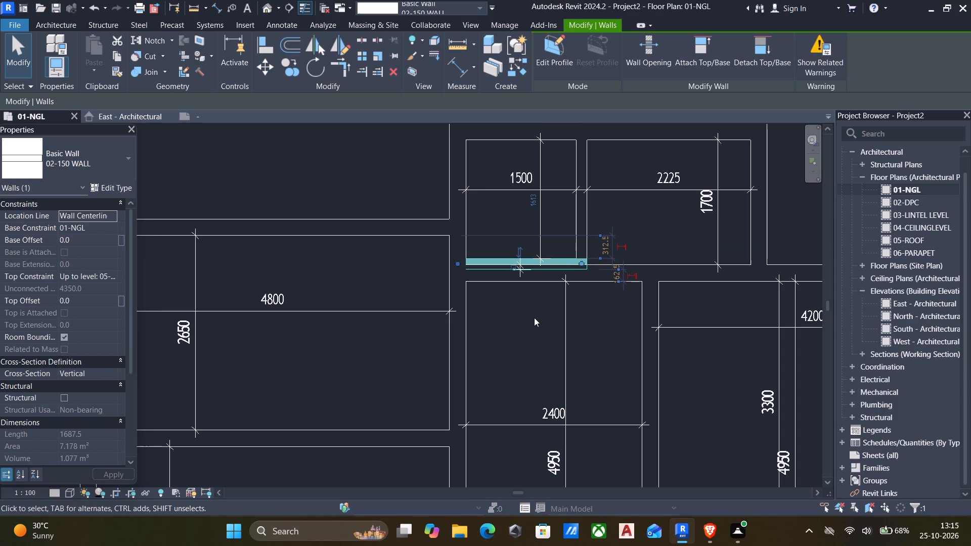
left_click(520, 304)
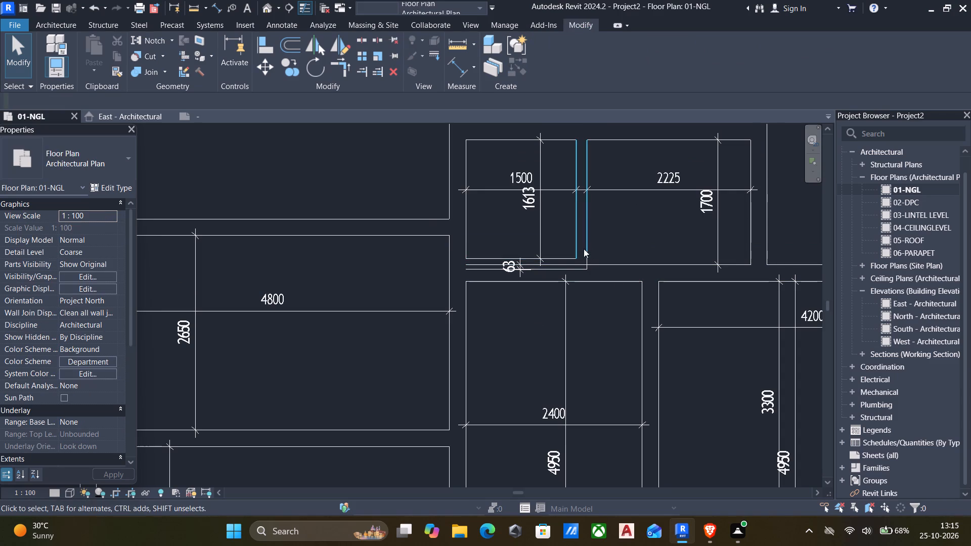
left_click(561, 257)
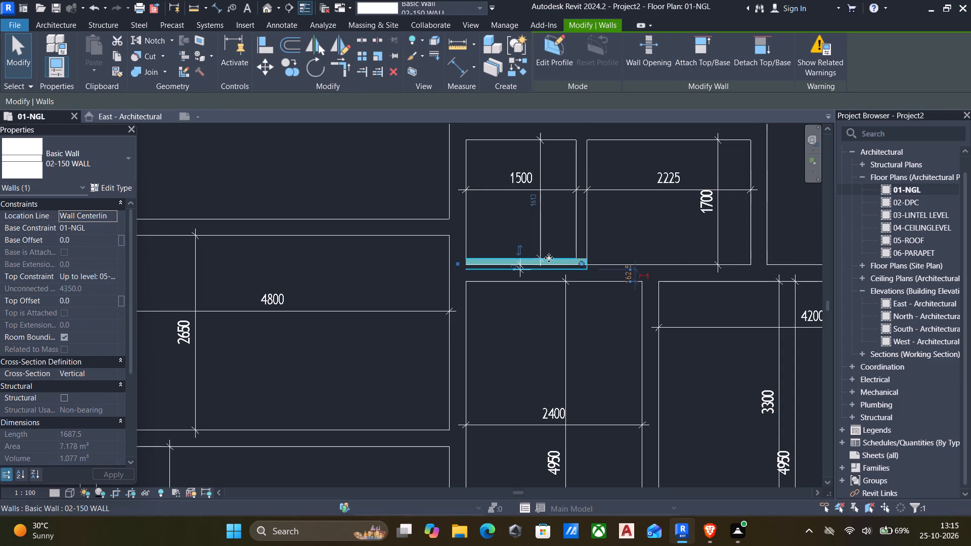
key("Up")
key("Up")
key("Up")
key("Up")
key("Up")
key("Up")
key("Up")
key("Up")
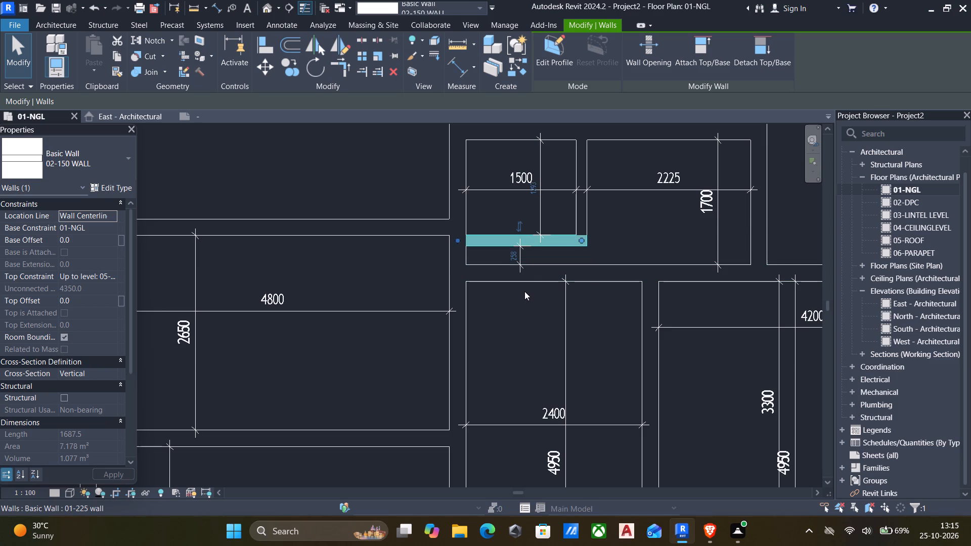
left_click(519, 316)
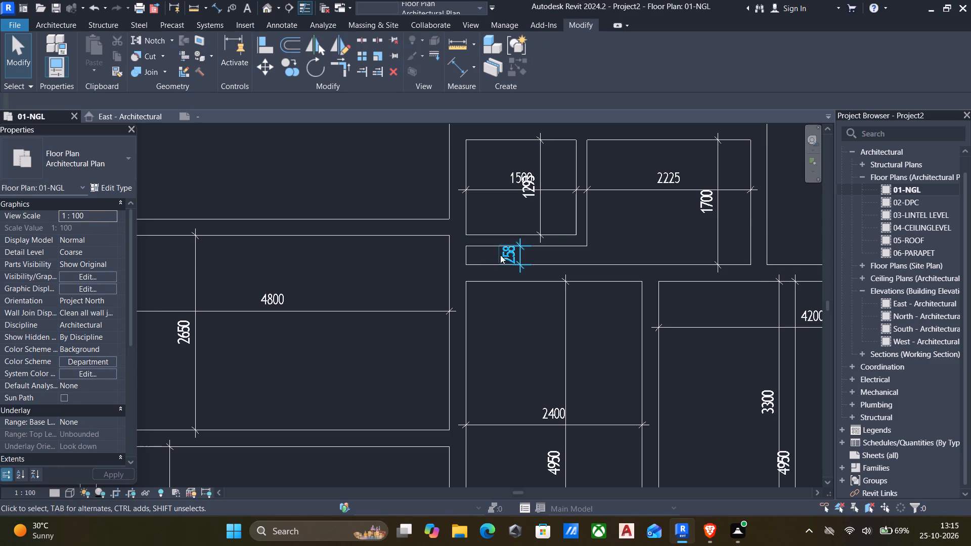
Set the clear distance between the small north-block room's south 150 wall and the 225 wall below it to 1200.
scroll(505, 264, "down", 6)
middle_click_drag(506, 301, 494, 288)
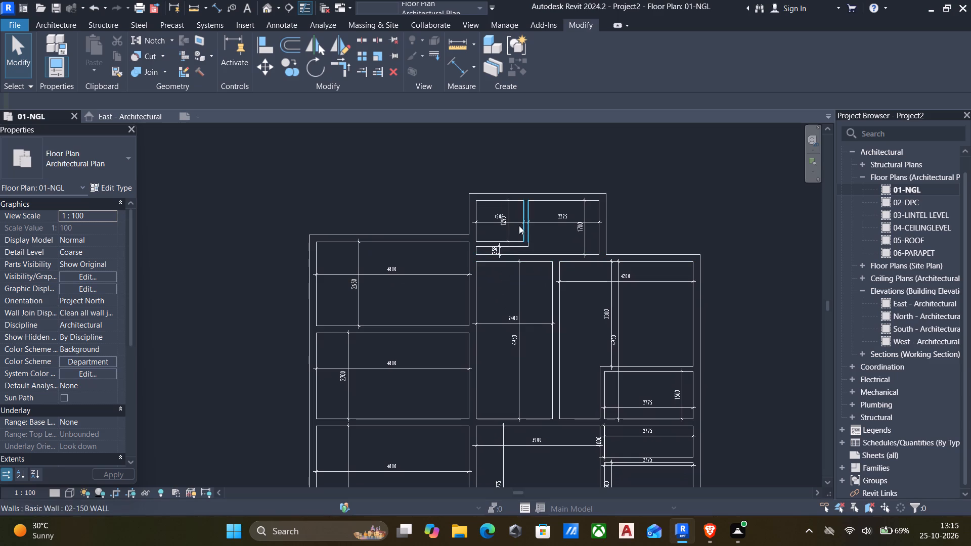
scroll(501, 252, "up", 5)
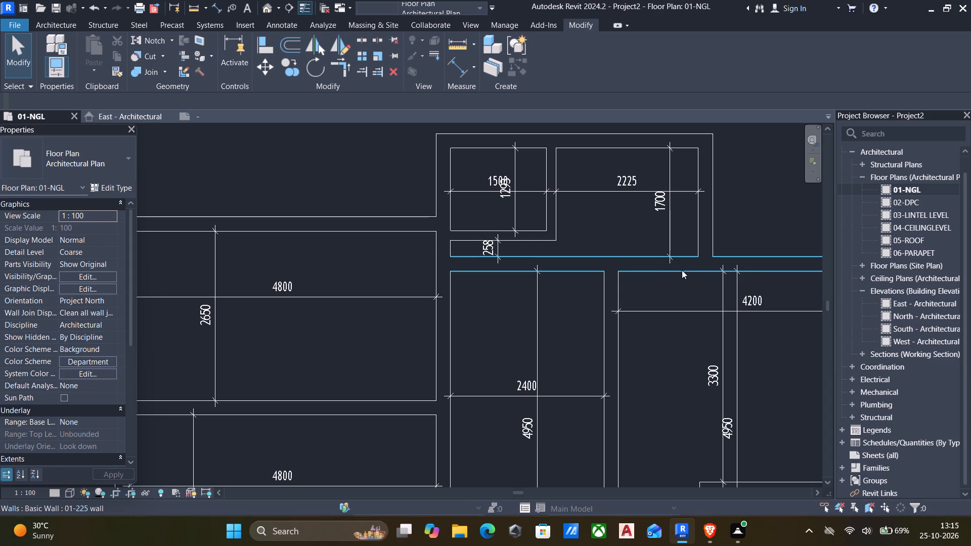
left_click(527, 235)
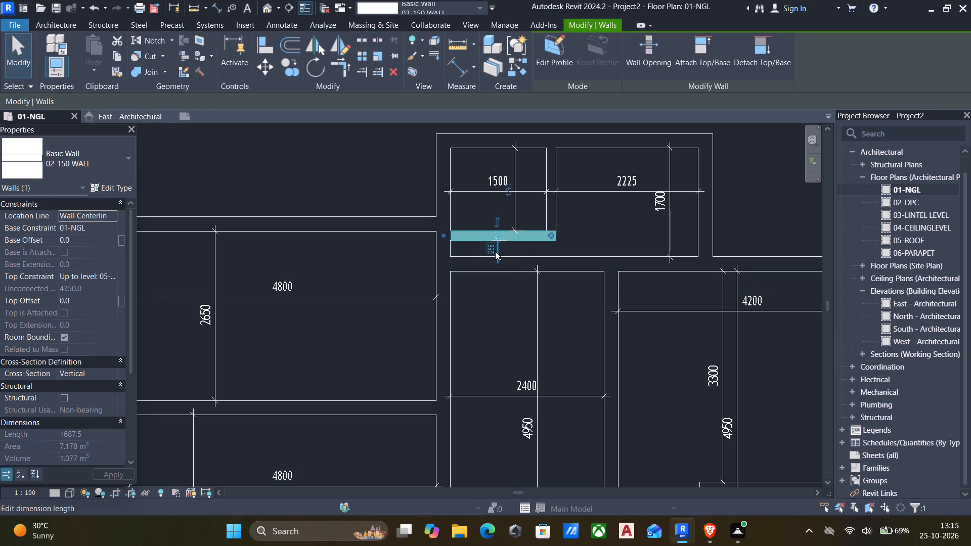
left_click(488, 246)
type("1200")
key("Return")
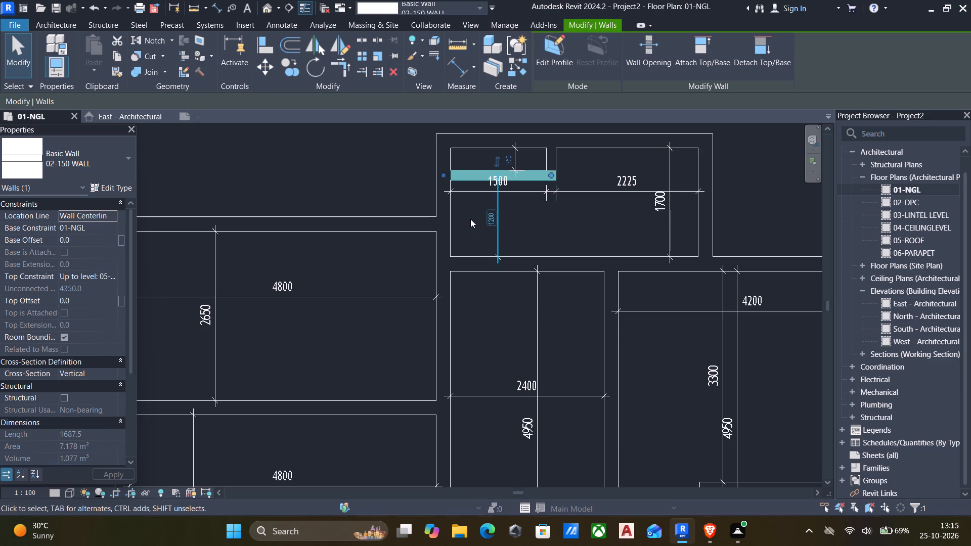
left_click(470, 219)
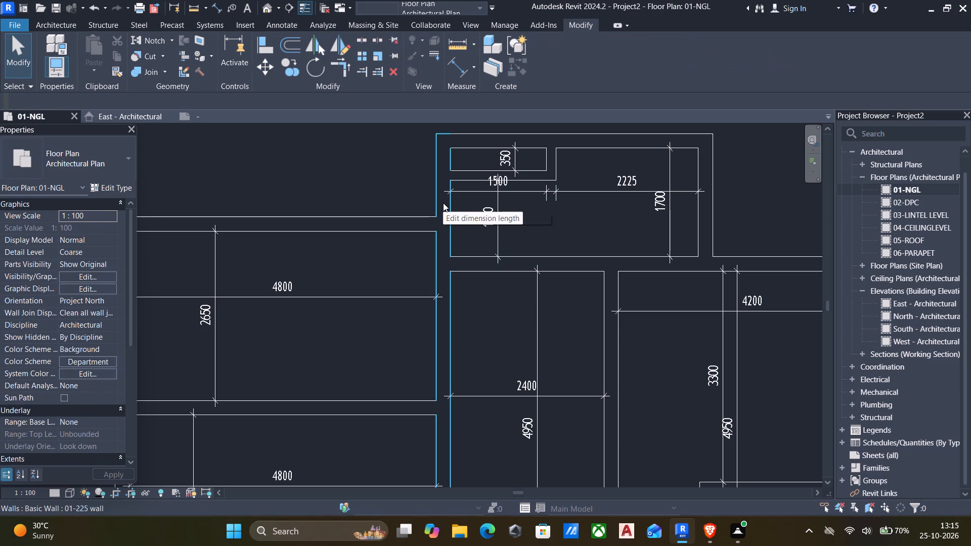
Set the width of the north block's east room to 3600 by moving its exterior east 225 wall.
scroll(550, 217, "down", 1)
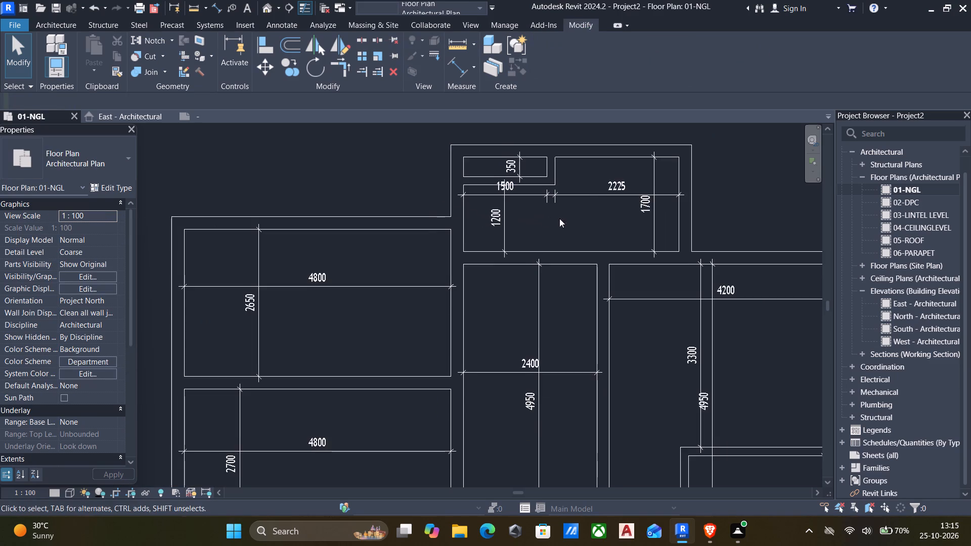
middle_click_drag(613, 227, 583, 257)
left_click(653, 210)
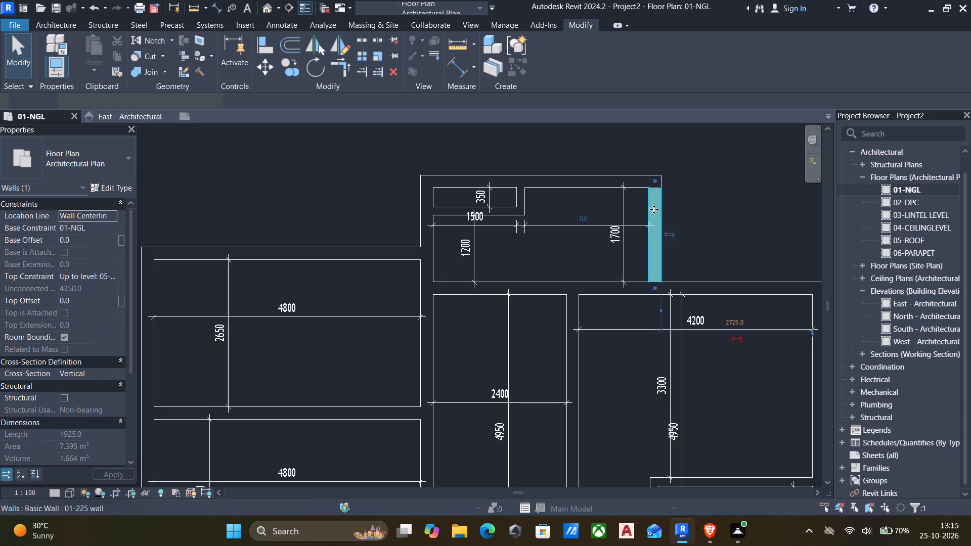
left_click(590, 214)
type("3600")
key("Return")
scroll(562, 268, "down", 4)
middle_click_drag(553, 293, 516, 292)
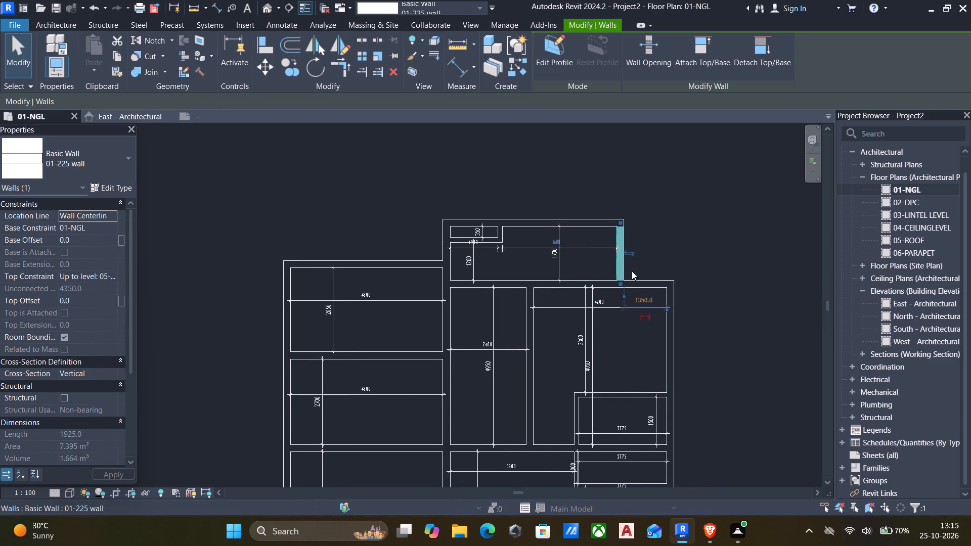
left_click(703, 246)
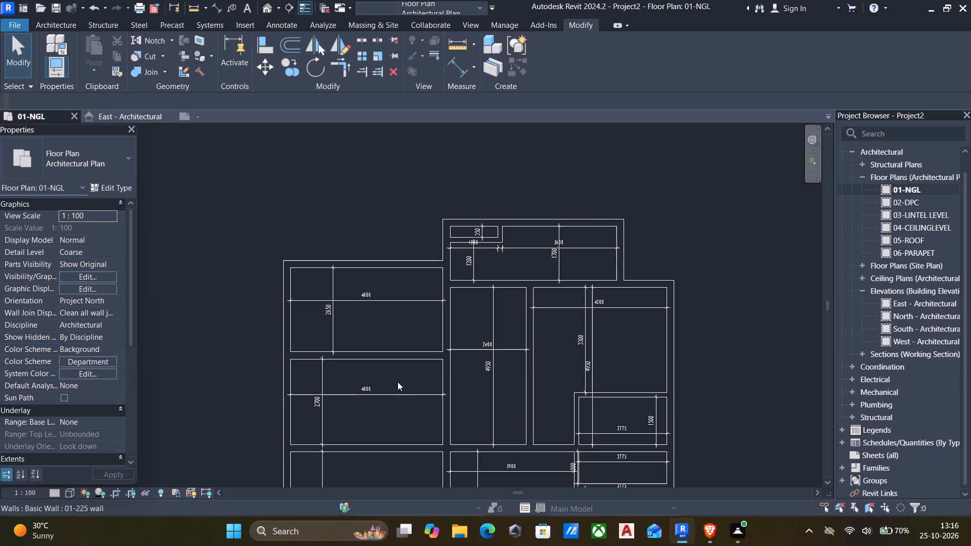
Set the vertical dimension of the middle room on the building's west side to 3300 by moving its north 225 wall.
left_click(353, 352)
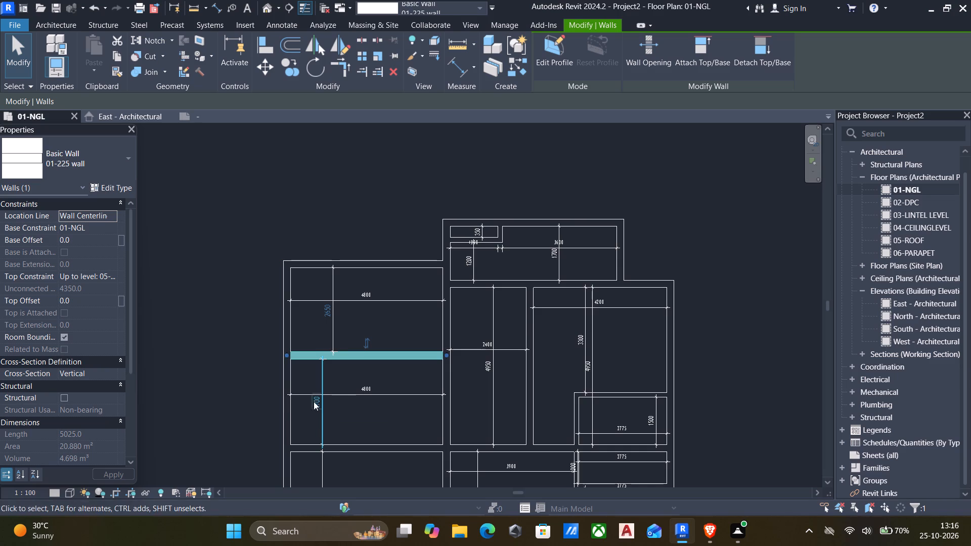
left_click(316, 400)
type("3300")
key("Return")
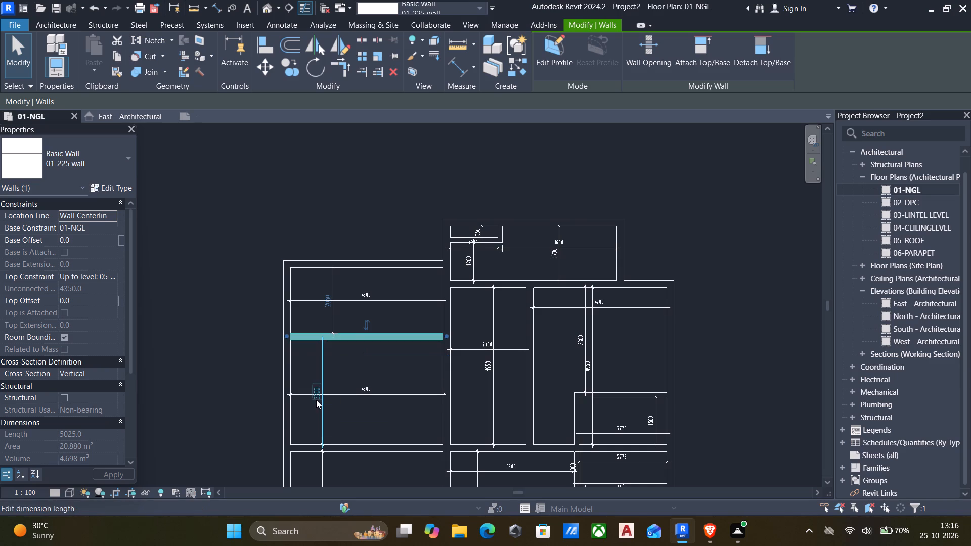
left_click(228, 355)
Set the northwest room's vertical dimension to 4800 by moving its north exterior 225 wall, unjoining the connected elements.
middle_click_drag(235, 417, 260, 311)
scroll(261, 309, "down", 3)
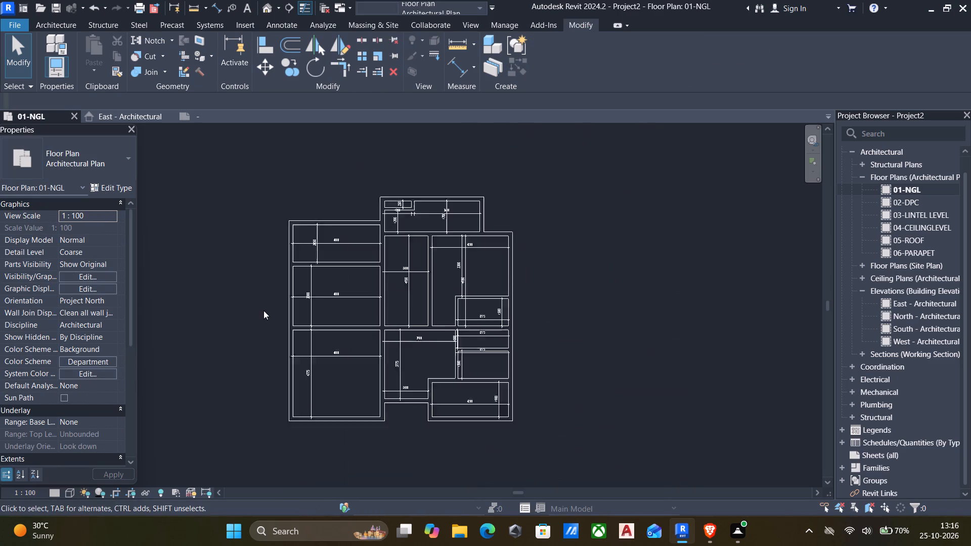
scroll(263, 310, "down", 2)
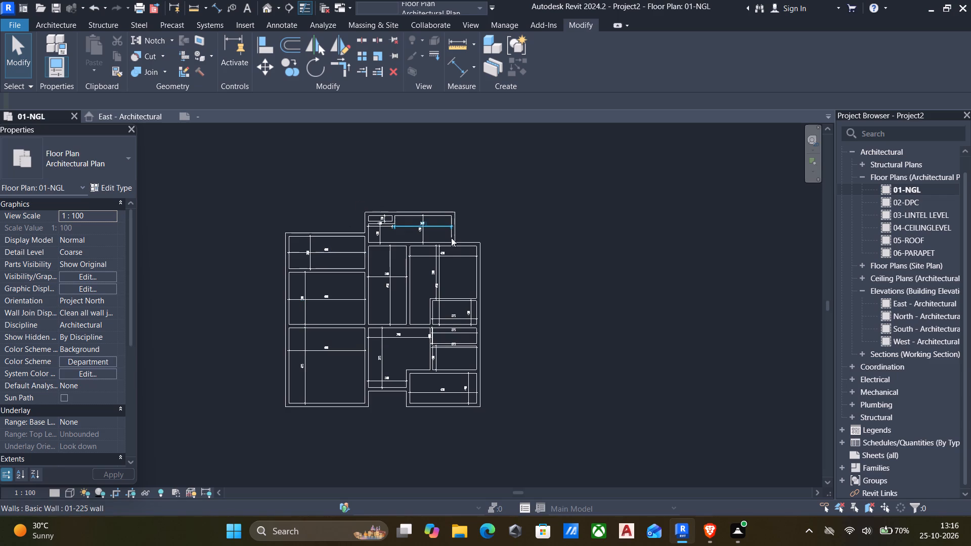
middle_click_drag(352, 396, 397, 338)
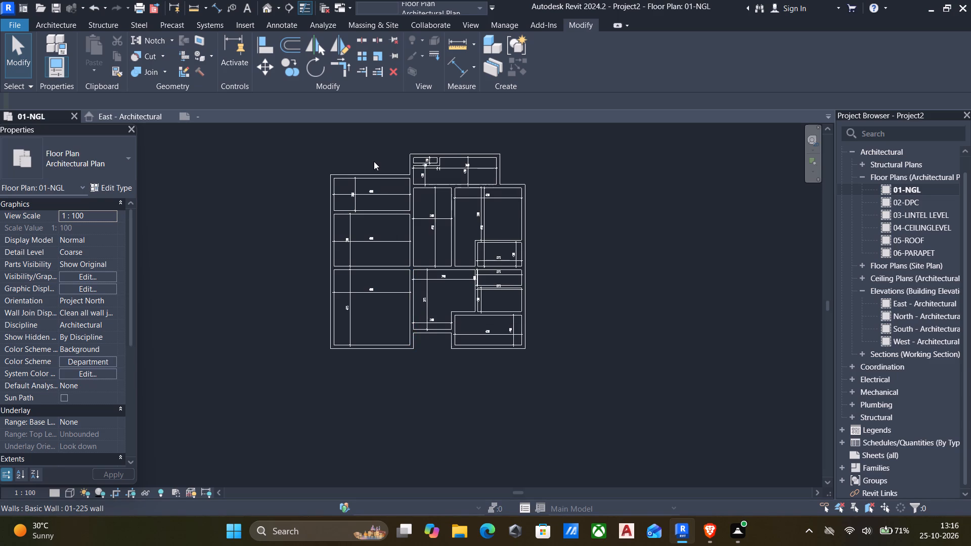
middle_click_drag(372, 174, 367, 247)
scroll(370, 253, "up", 3)
left_click(352, 249)
scroll(322, 294, "up", 6)
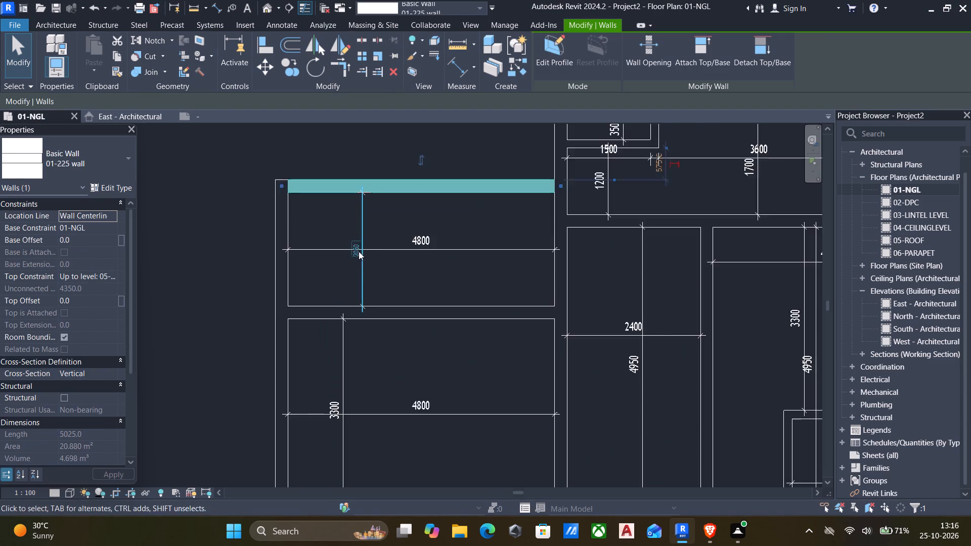
scroll(360, 250, "up", 4)
left_click(358, 258)
type("4800")
key("Return")
scroll(359, 261, "down", 4)
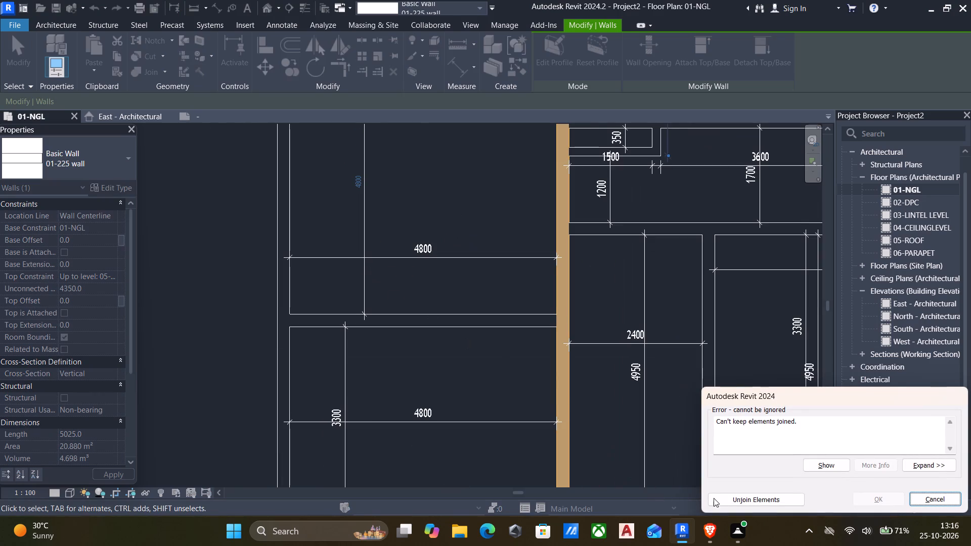
left_click(723, 498)
scroll(638, 432, "down", 6)
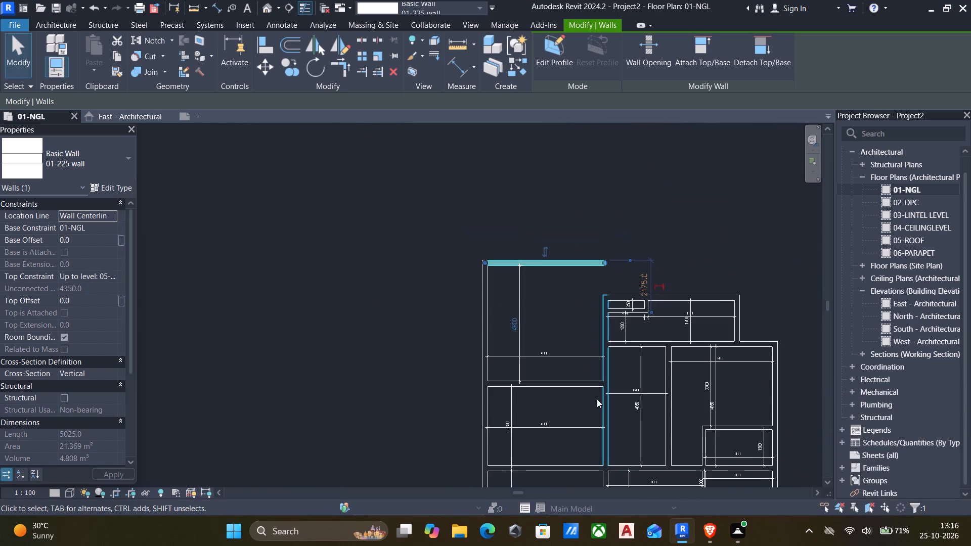
middle_click_drag(585, 385, 572, 378)
left_click(426, 265)
Enter a new vertical dimension beginning with 52 for the northwest room to move its north exterior 225 wall.
middle_click_drag(469, 367, 460, 325)
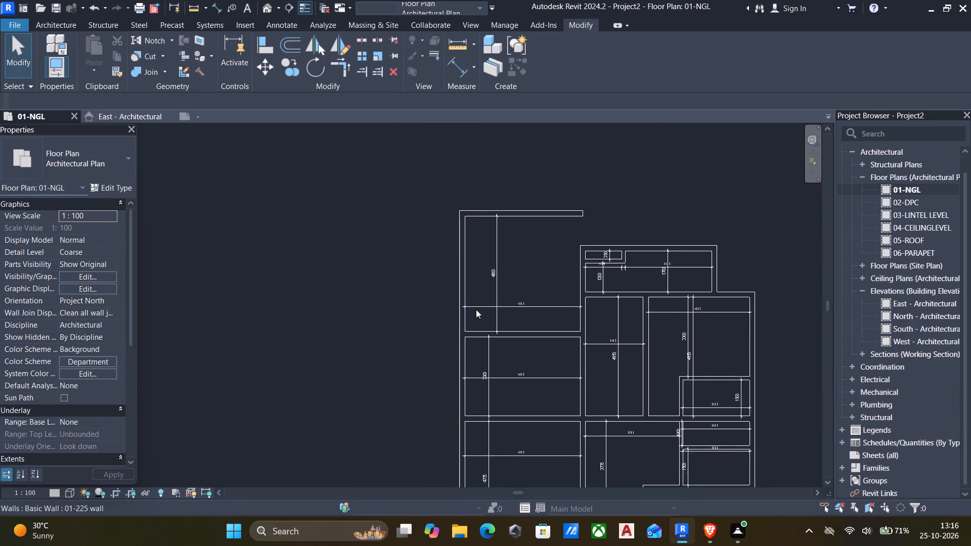
scroll(489, 294, "up", 4)
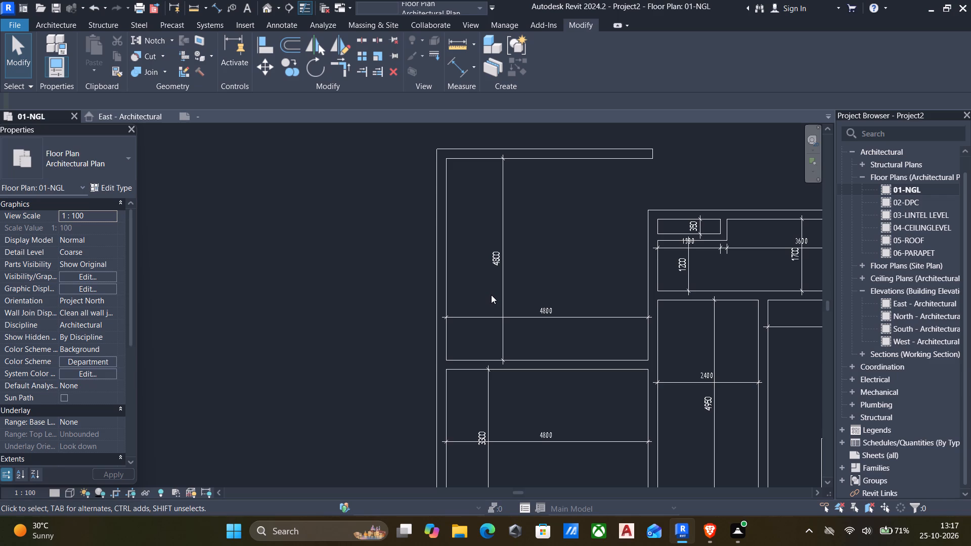
left_click(491, 155)
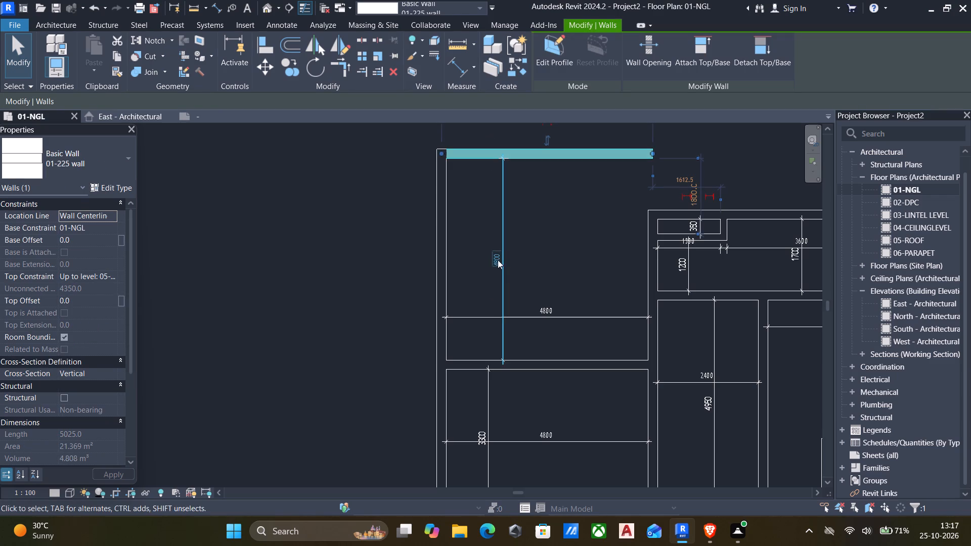
left_click(498, 261)
type("52")
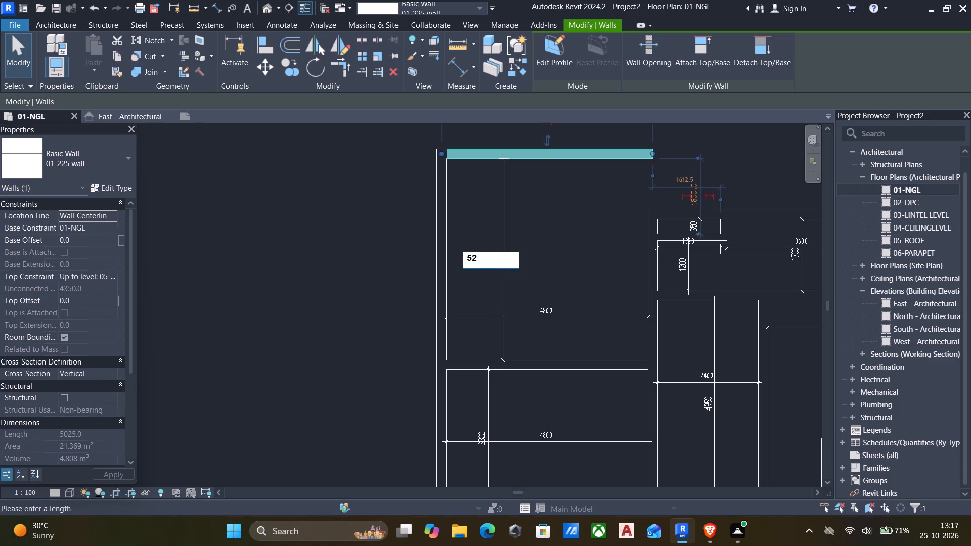
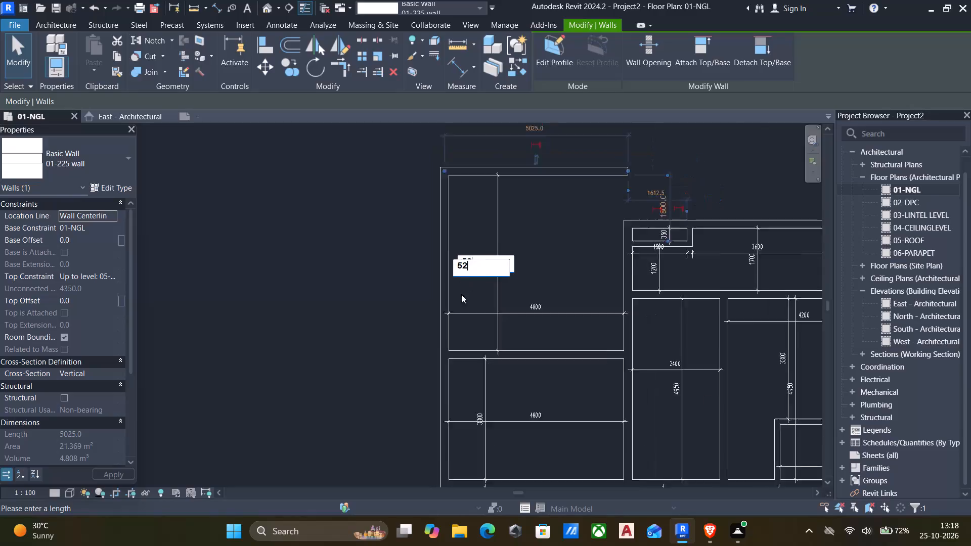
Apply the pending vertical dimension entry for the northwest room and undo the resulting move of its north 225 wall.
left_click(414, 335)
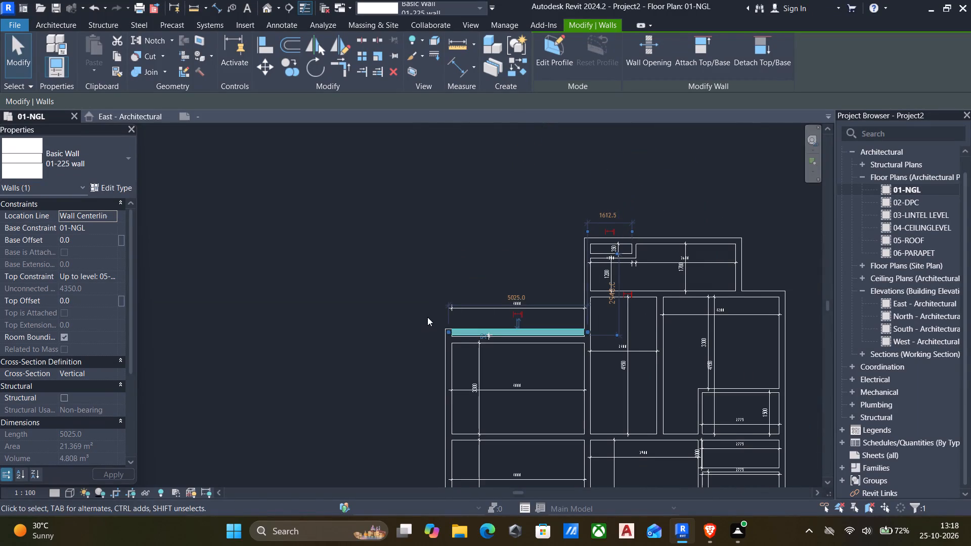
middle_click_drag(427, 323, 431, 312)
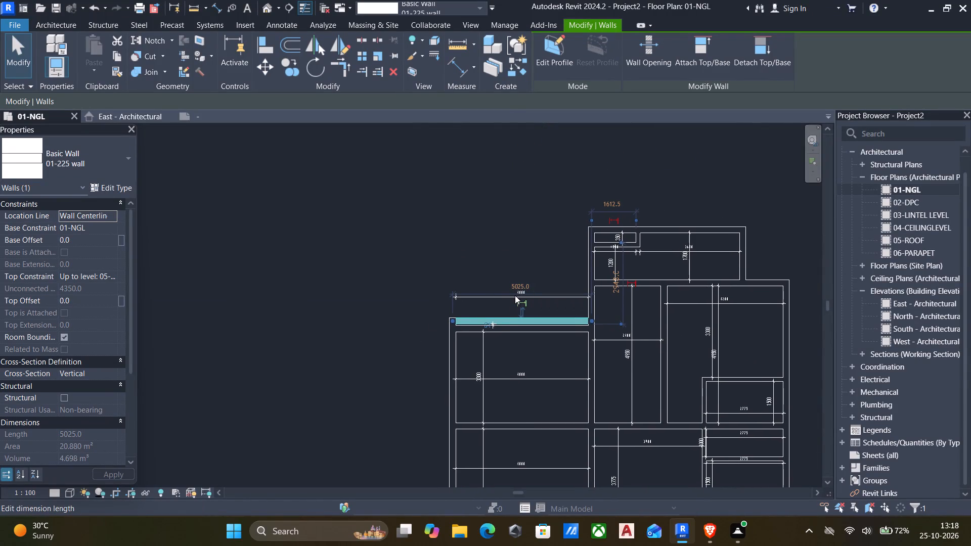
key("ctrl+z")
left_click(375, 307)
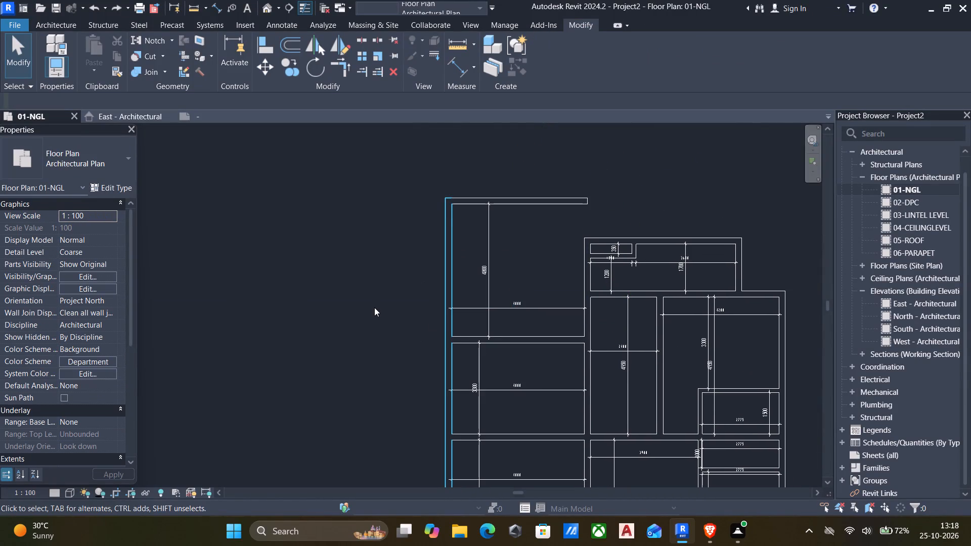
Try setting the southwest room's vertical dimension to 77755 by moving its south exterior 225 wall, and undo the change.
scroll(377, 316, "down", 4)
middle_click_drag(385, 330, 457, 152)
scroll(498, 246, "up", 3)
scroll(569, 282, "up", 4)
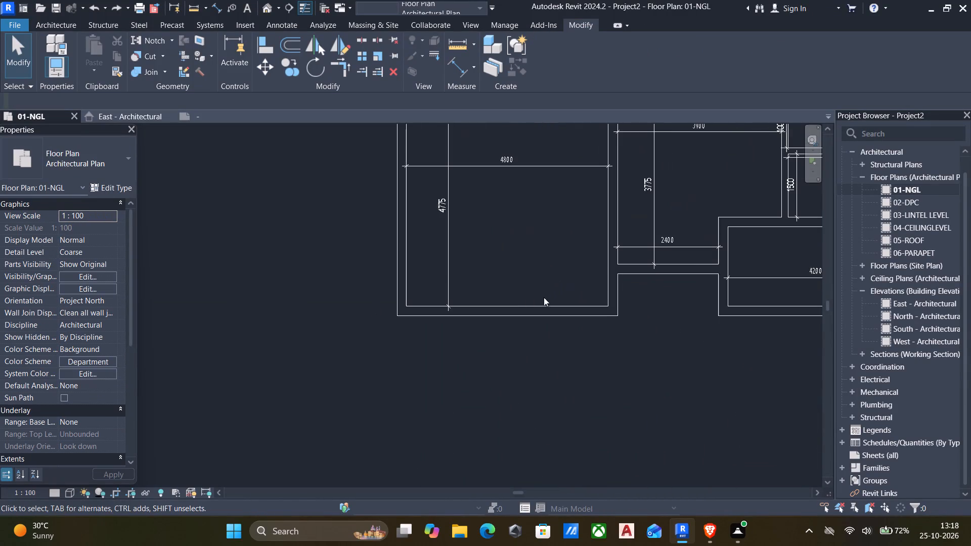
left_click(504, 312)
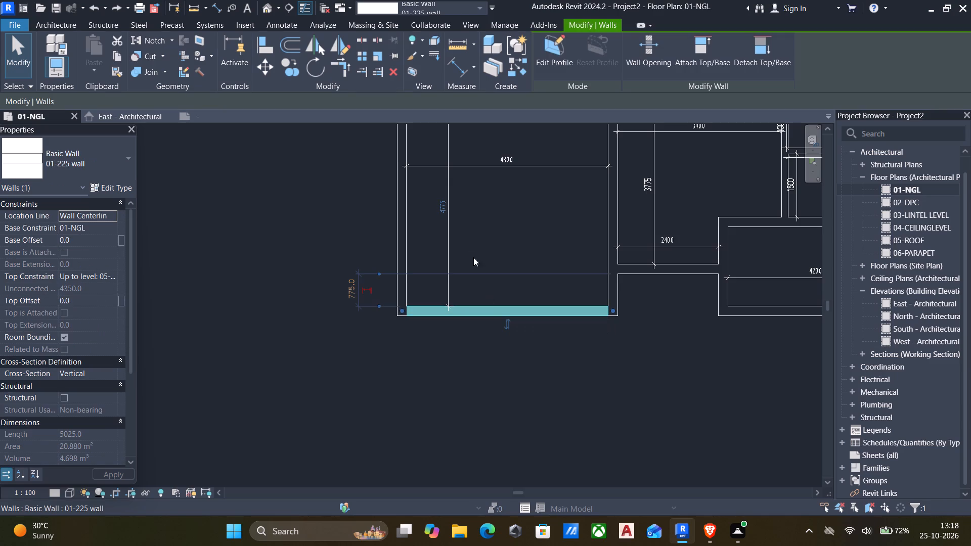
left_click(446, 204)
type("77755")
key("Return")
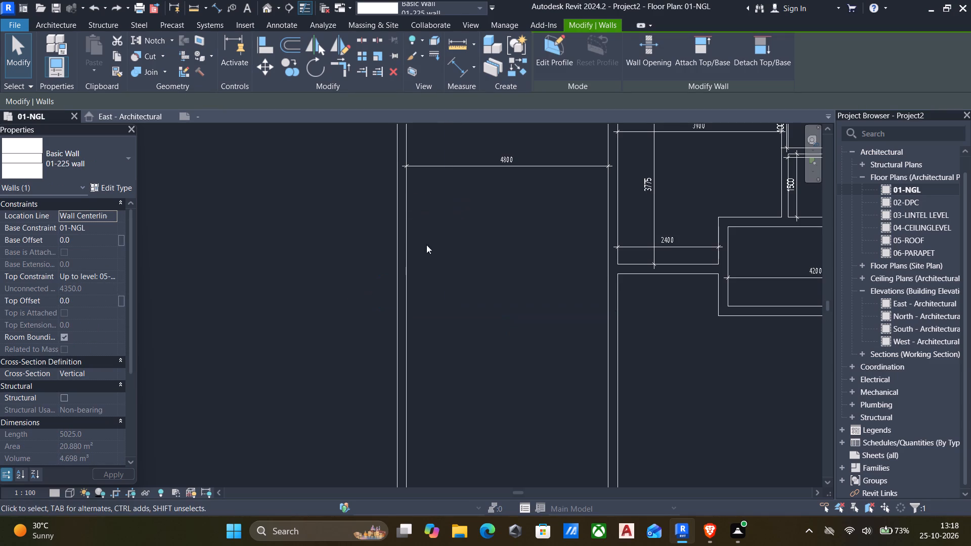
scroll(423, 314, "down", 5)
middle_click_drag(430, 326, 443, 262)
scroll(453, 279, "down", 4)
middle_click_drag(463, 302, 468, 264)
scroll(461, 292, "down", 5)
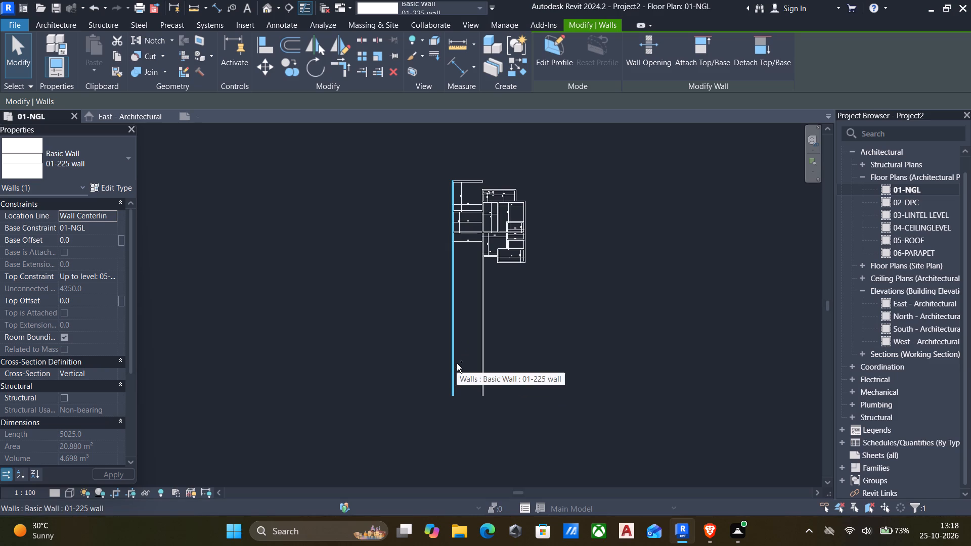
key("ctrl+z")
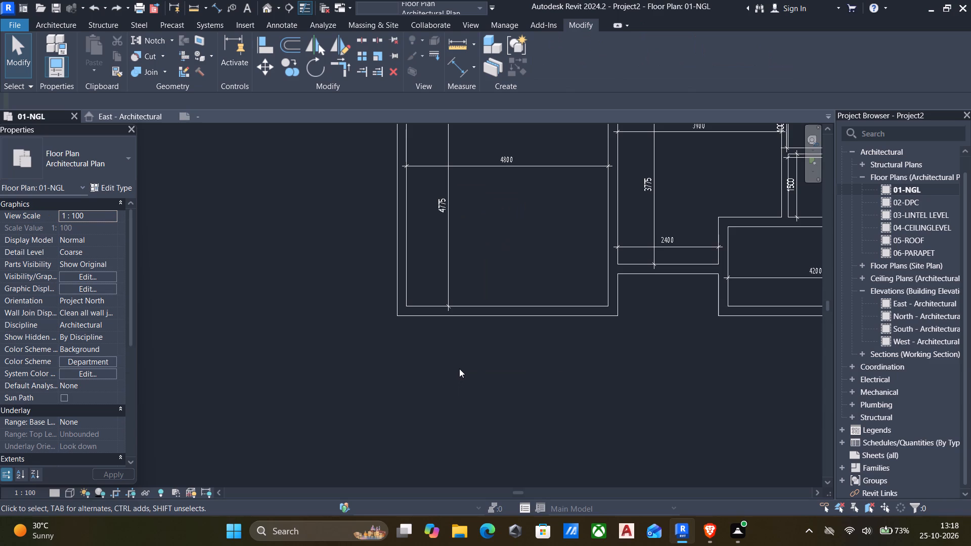
Set the southwest room's vertical dimension to 7775 by moving its south exterior 225 wall.
left_click(443, 209)
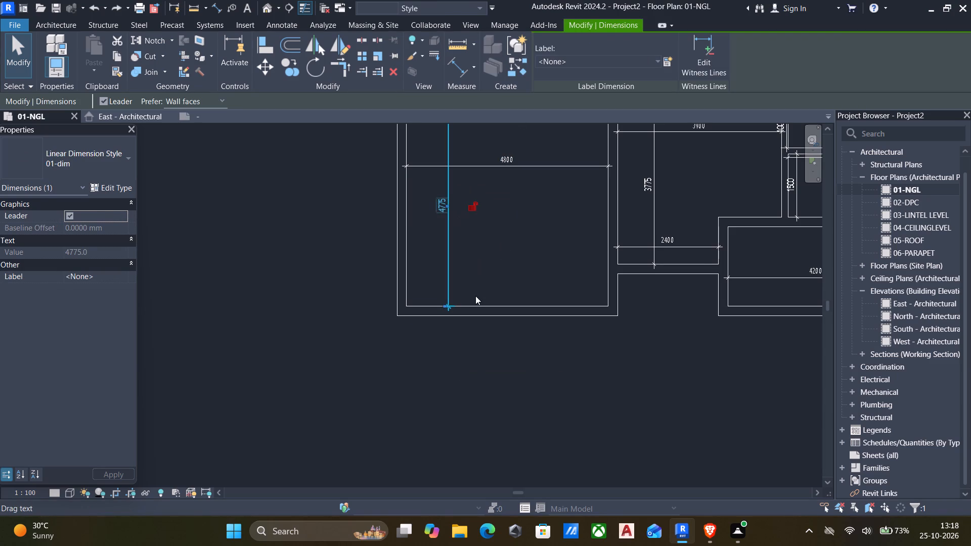
left_click(472, 303)
scroll(438, 208, "up", 3)
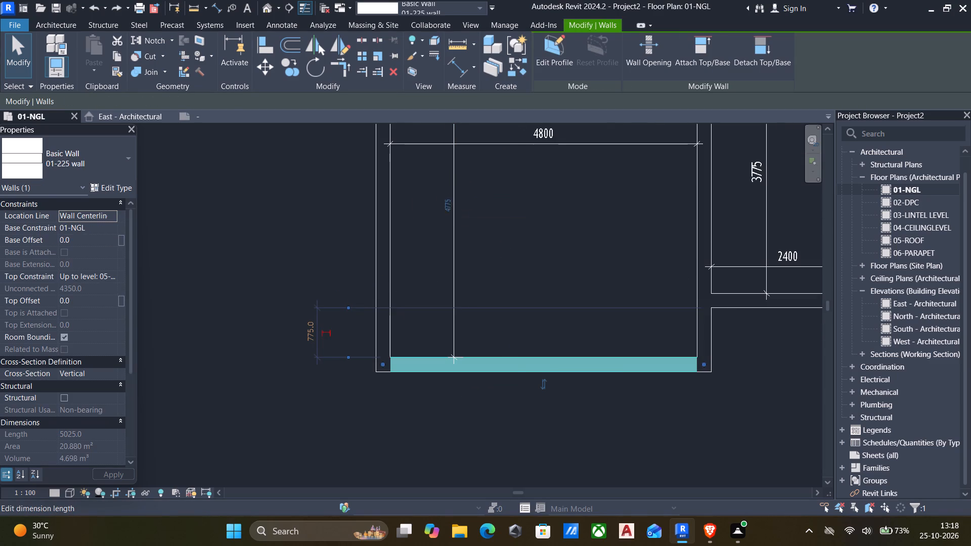
left_click(447, 203)
type("77")
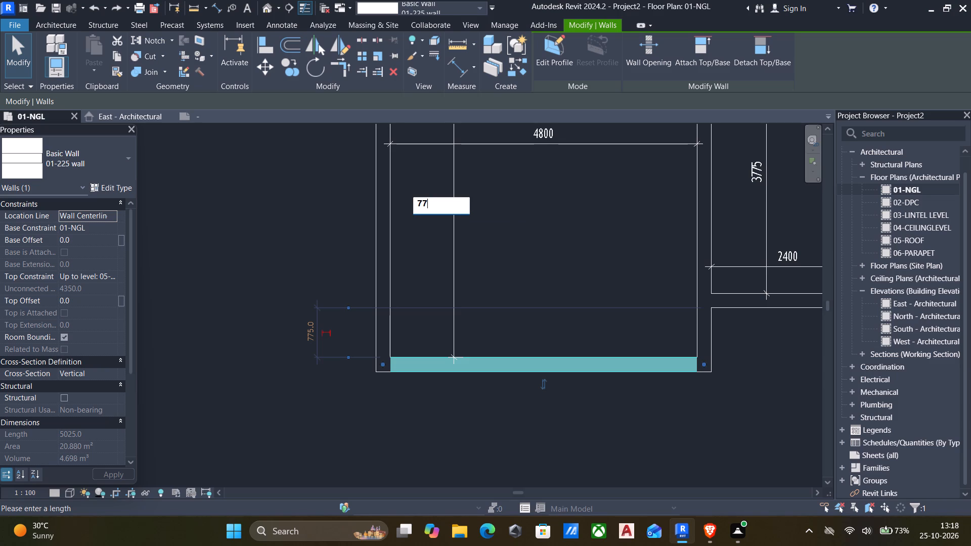
key("5")
key("BackSpace")
type("75")
key("Return")
scroll(533, 3, "down", 7)
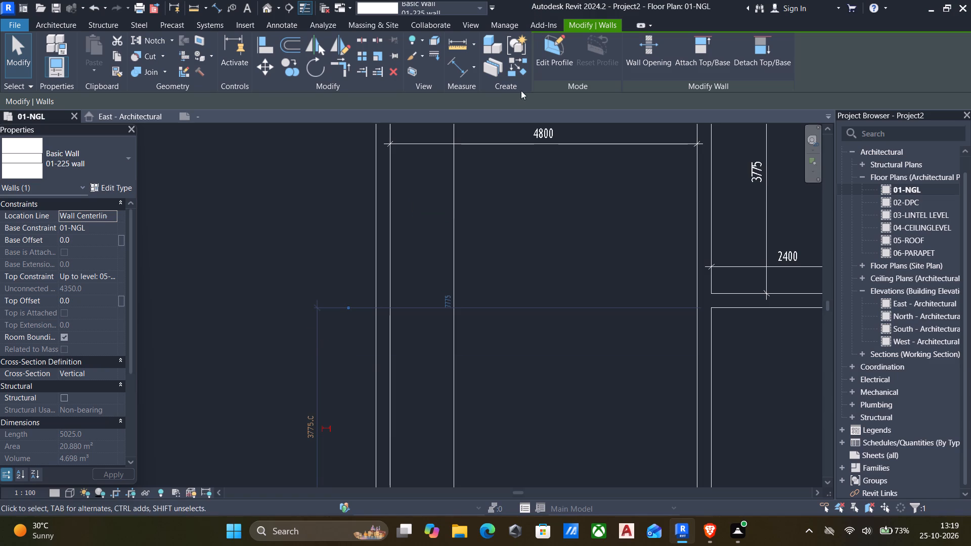
scroll(517, 131, "down", 8)
middle_click_drag(516, 282, 443, 293)
left_click(647, 348)
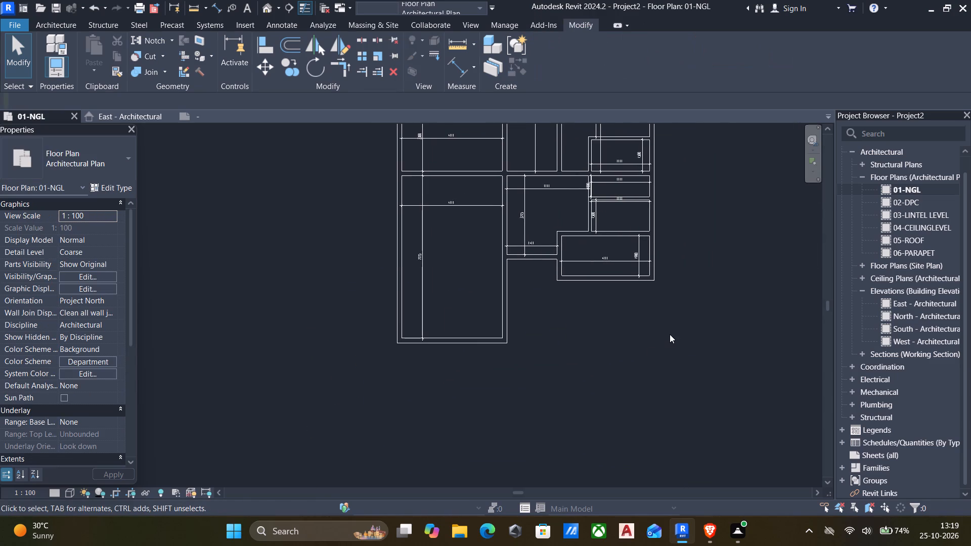
Set the southeast room's vertical dimension to 4900 by moving its south exterior 225 wall.
scroll(622, 261, "up", 4)
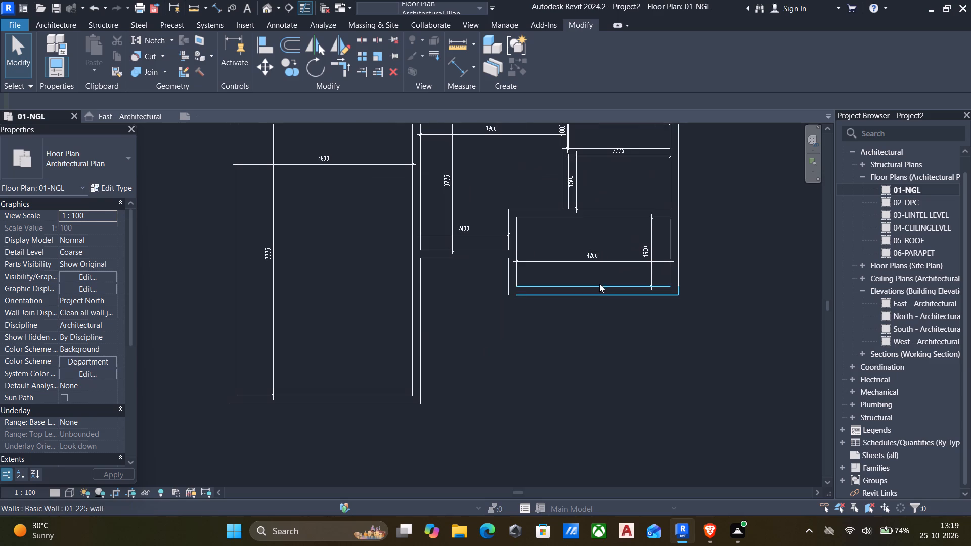
left_click(596, 287)
left_click(642, 248)
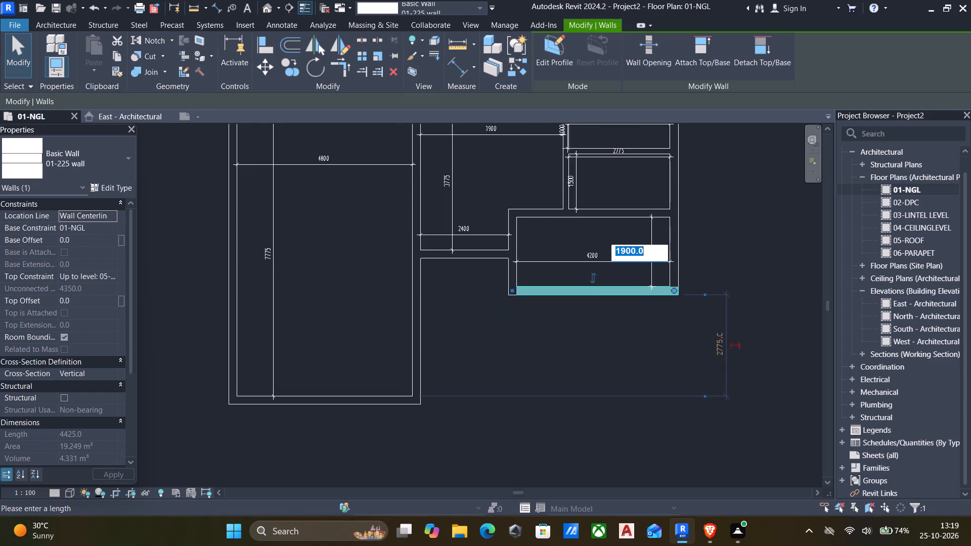
type("4900")
key("Return")
scroll(559, 347, "down", 1)
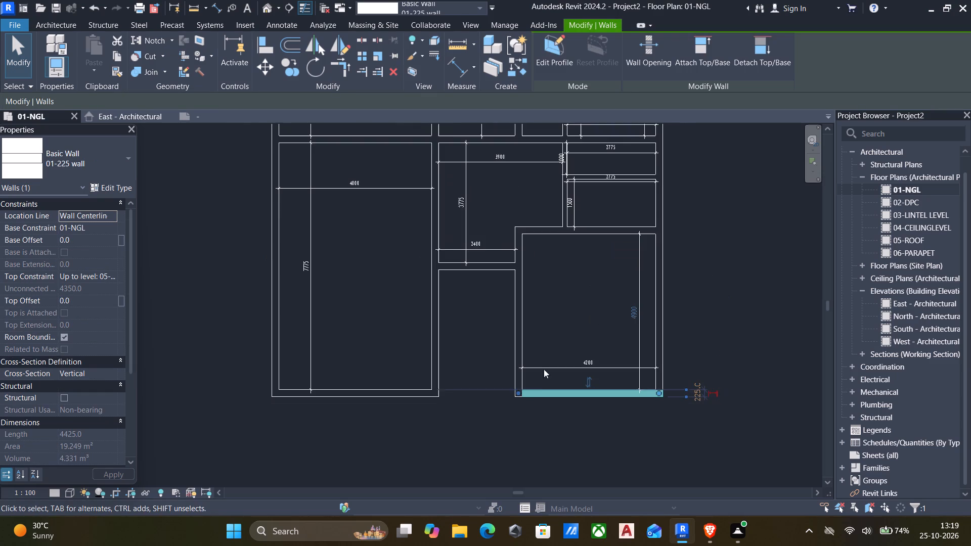
left_click(475, 432)
Align the outer face of the southeast room's south wall with the outer face of the southwest room's south wall.
middle_click_drag(446, 417, 482, 408)
type("al")
left_click(414, 388)
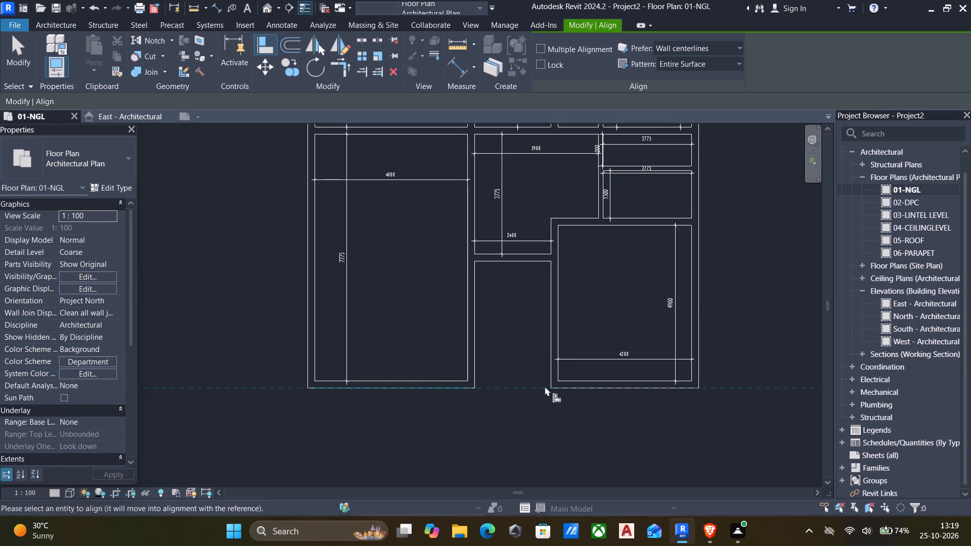
left_click(589, 390)
middle_click(534, 421)
middle_click(534, 421)
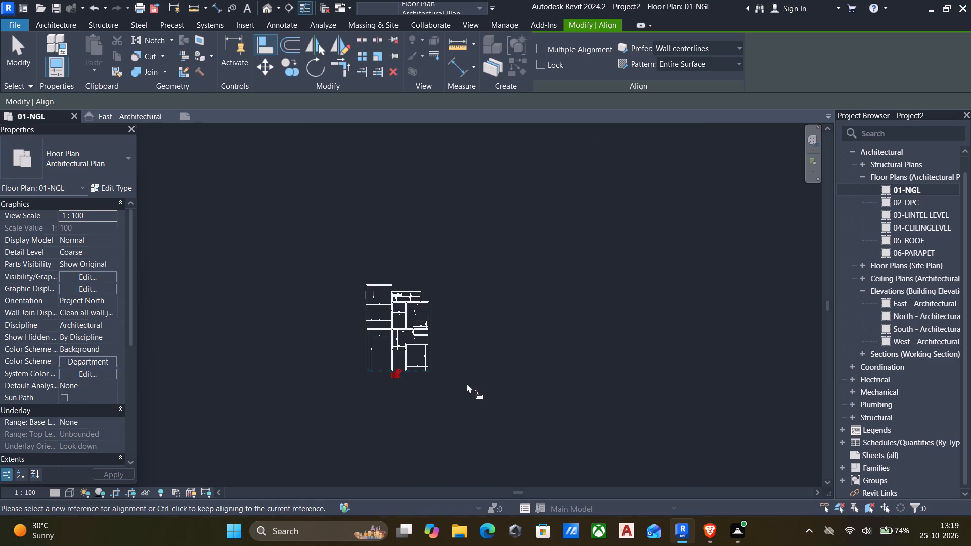
scroll(374, 357, "up", 5)
middle_click_drag(308, 395, 339, 370)
key("Escape")
scroll(411, 384, "up", 5)
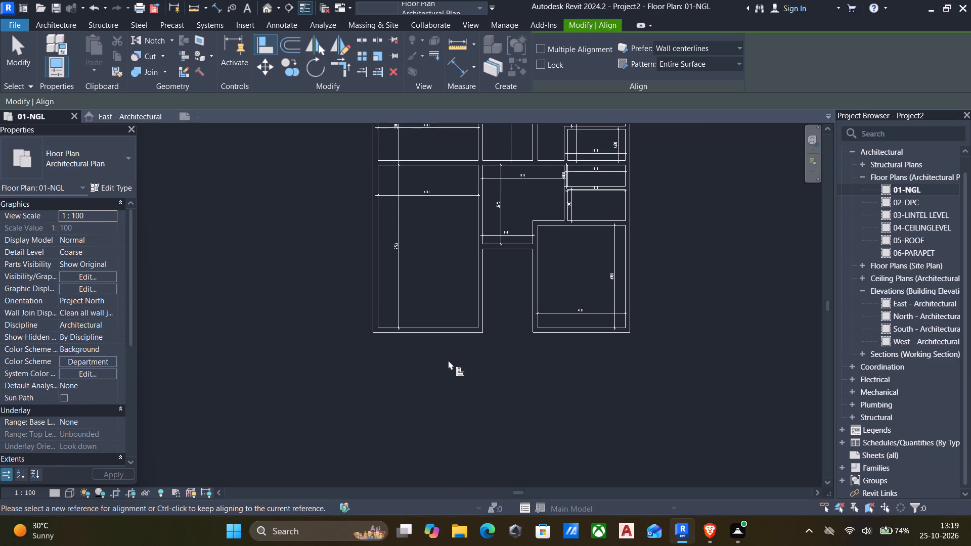
middle_click_drag(413, 376, 455, 371)
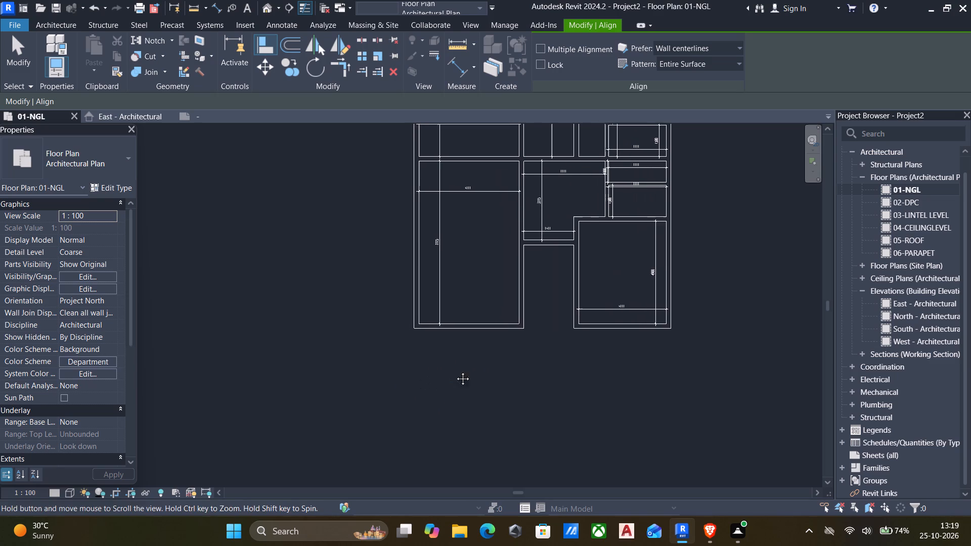
middle_click_drag(455, 371, 456, 371)
key("Escape")
key("Escape")
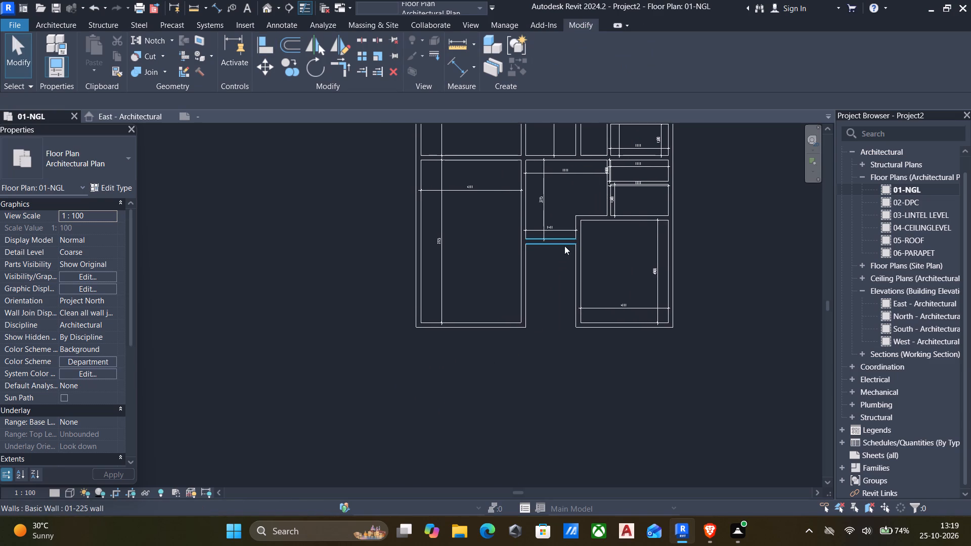
Add a 01-dim dimension for the south recess's depth, from the central room's south wall to the southwest room's outer south face.
left_click(561, 244)
left_click(547, 271)
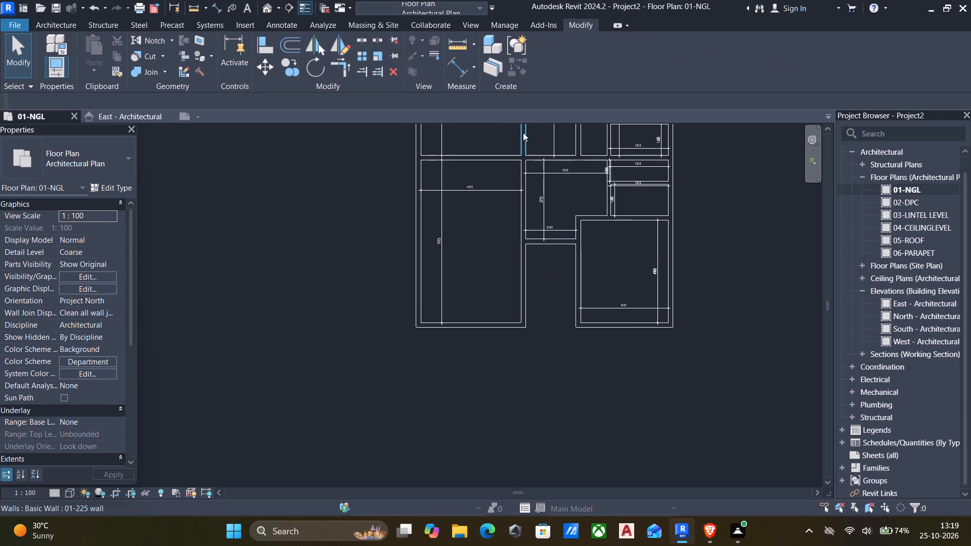
left_click(495, 191)
key("c")
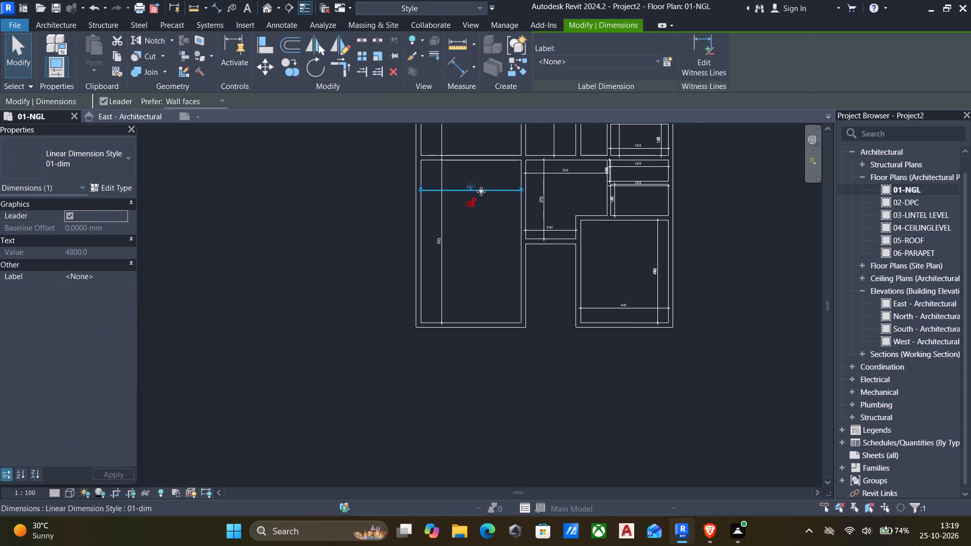
key("s")
scroll(527, 246, "up", 5)
left_click(566, 243)
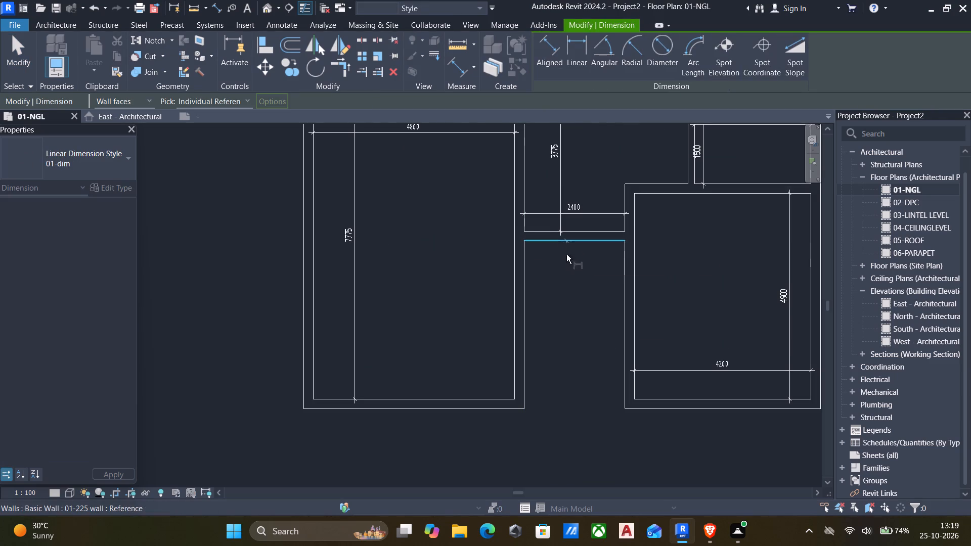
left_click(517, 411)
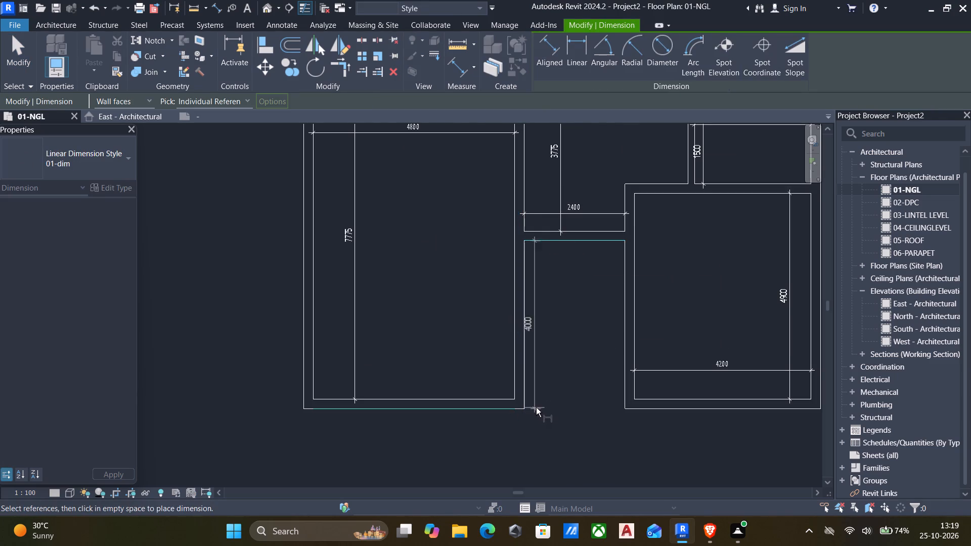
left_click(562, 407)
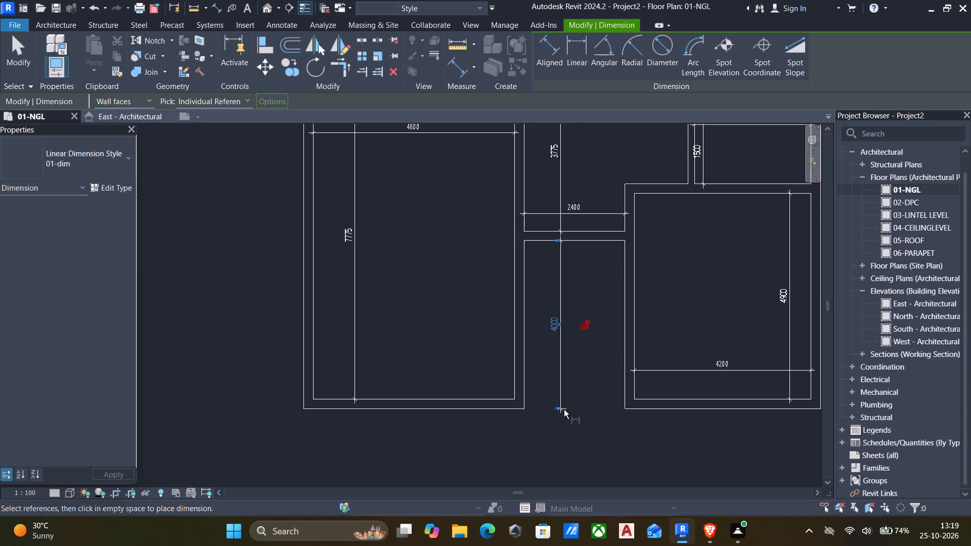
key("Escape")
key("Escape")
key("Escape")
Set the south recess's depth to 2000 by moving the central room's south 225 wall.
left_click(597, 241)
left_click(551, 325)
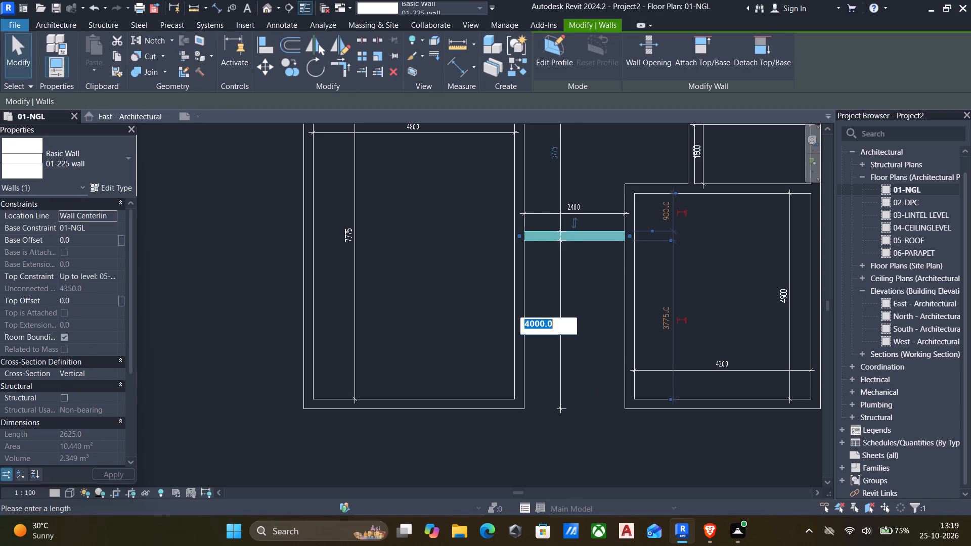
type("2000")
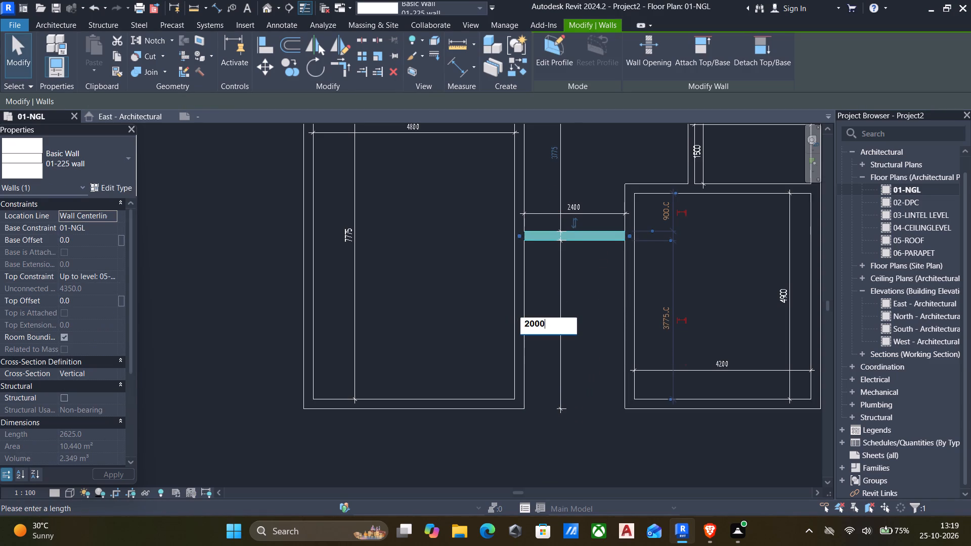
key("Return")
left_click(412, 320)
Examine the dimensions of the central, southeast and small east rooms after the wall changes.
scroll(424, 321, "down", 5)
middle_click_drag(428, 326, 420, 332)
scroll(420, 332, "up", 1)
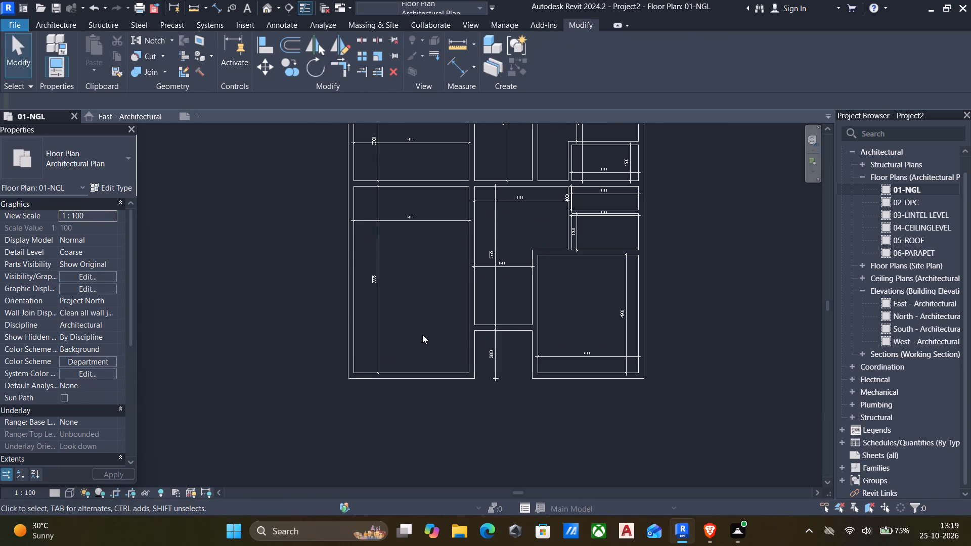
scroll(470, 314, "up", 4)
scroll(535, 230, "up", 4)
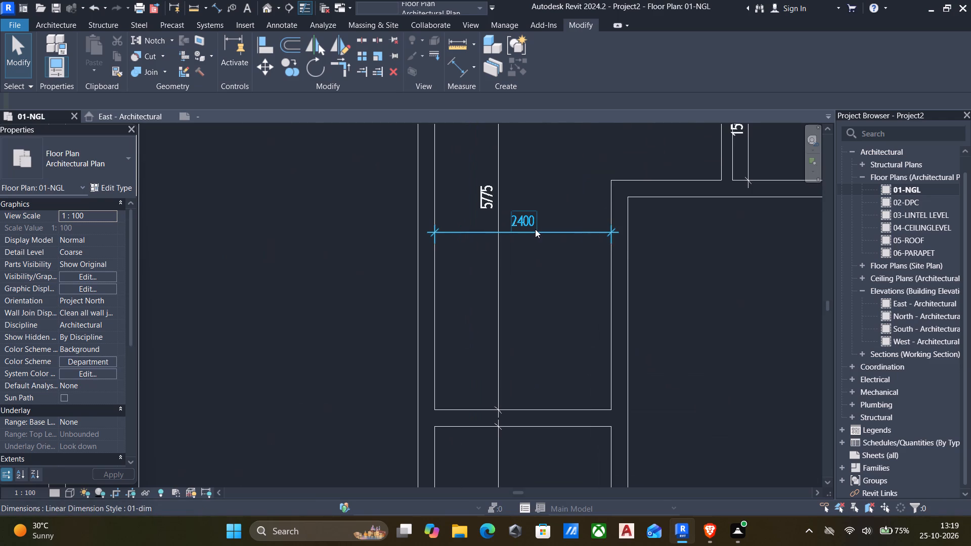
scroll(589, 318, "down", 2)
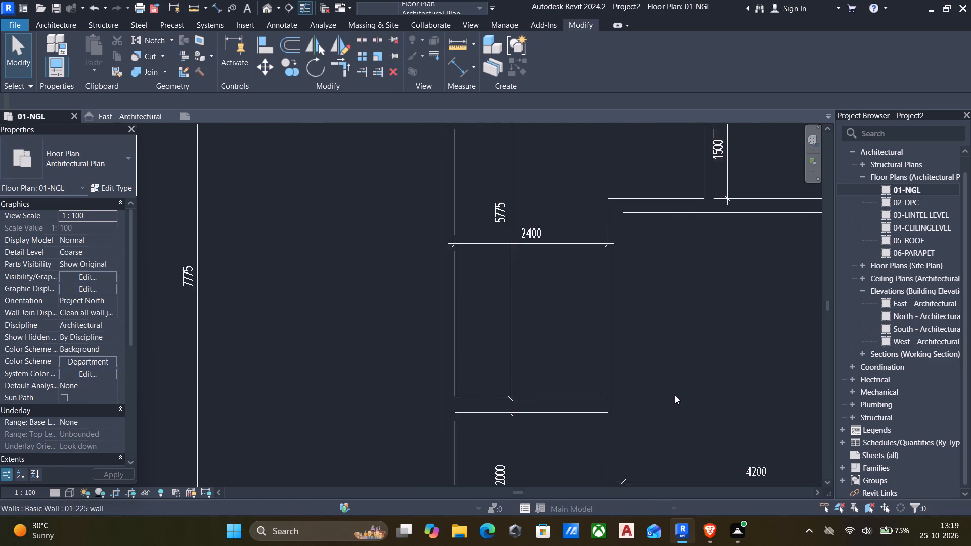
scroll(675, 395, "down", 1)
middle_click_drag(679, 403, 545, 301)
middle_click_drag(597, 336, 609, 445)
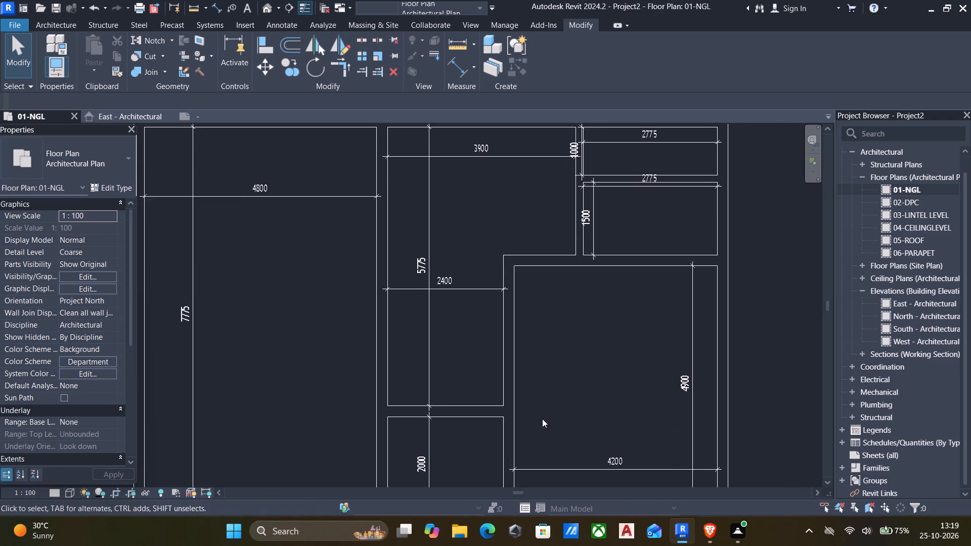
middle_click_drag(543, 401, 557, 482)
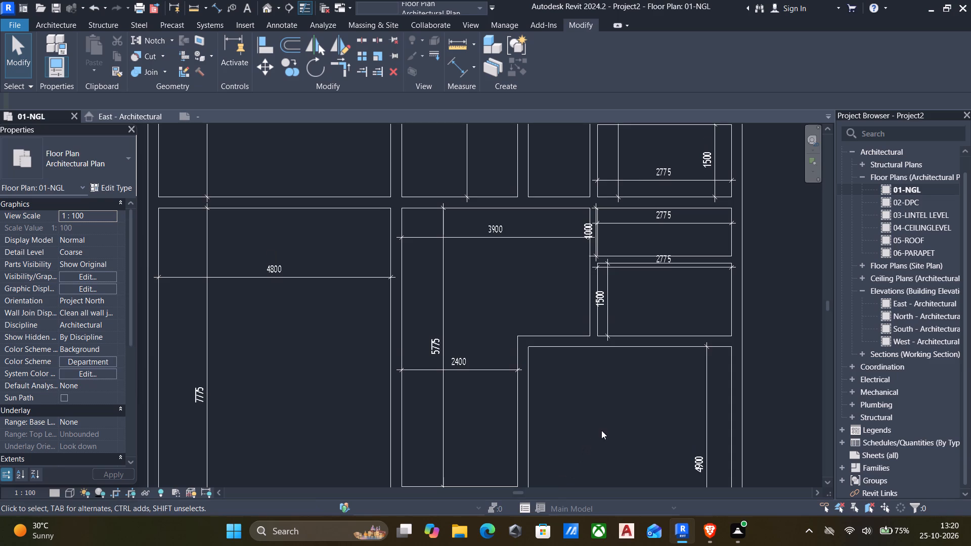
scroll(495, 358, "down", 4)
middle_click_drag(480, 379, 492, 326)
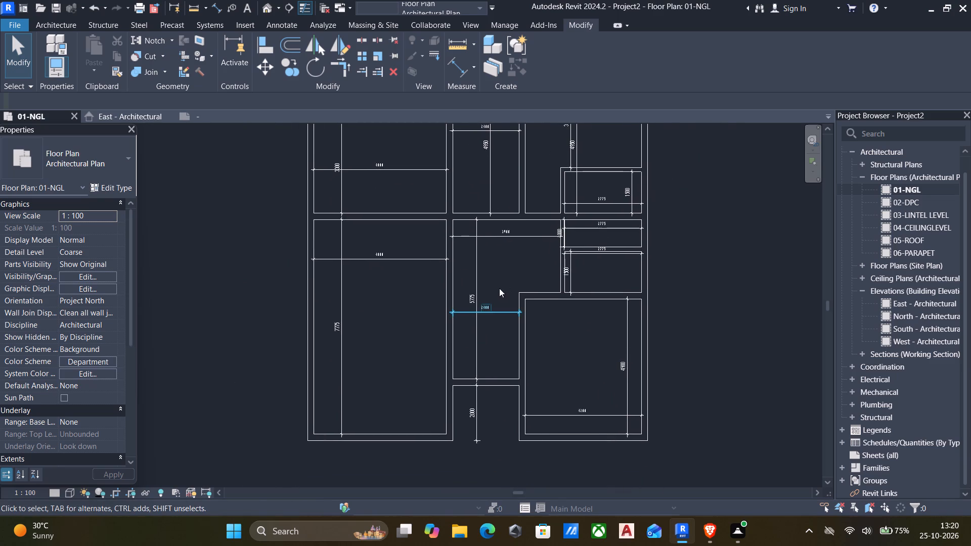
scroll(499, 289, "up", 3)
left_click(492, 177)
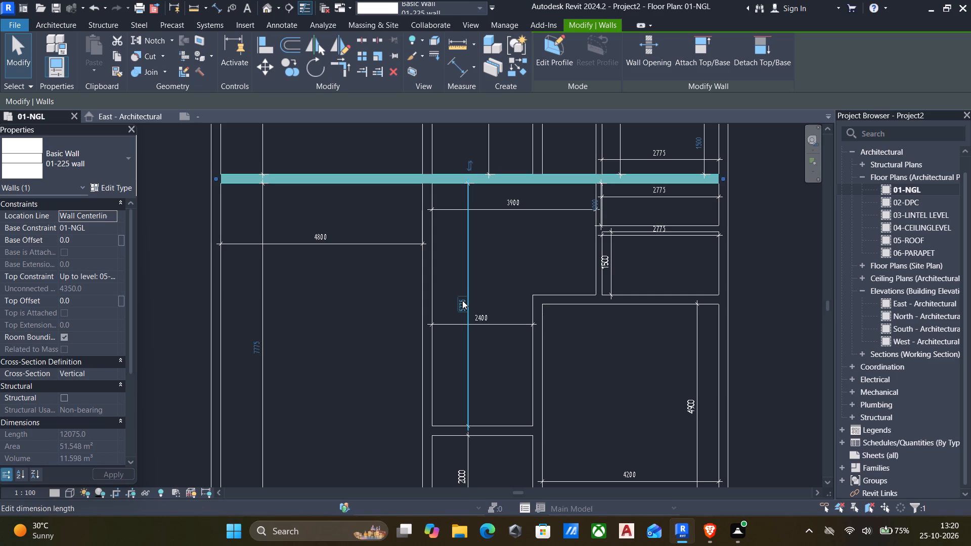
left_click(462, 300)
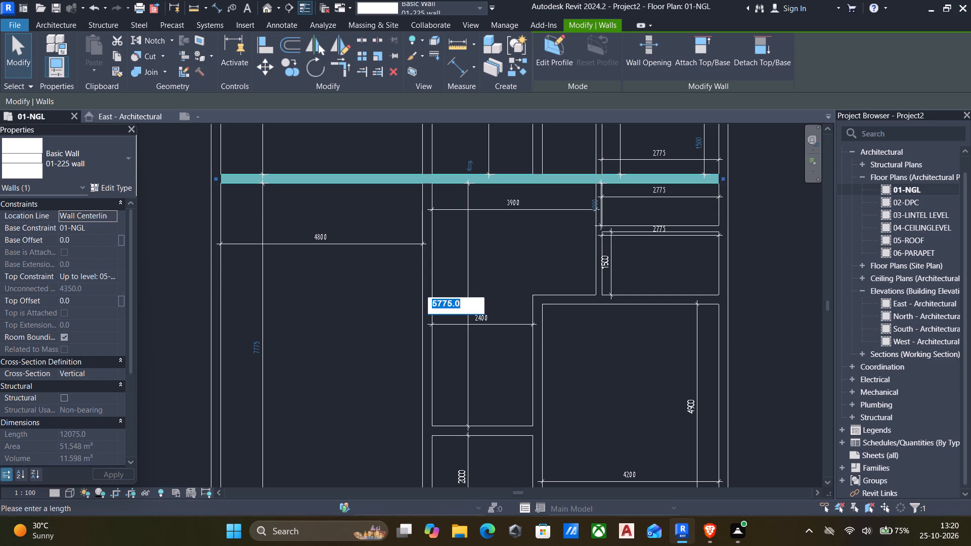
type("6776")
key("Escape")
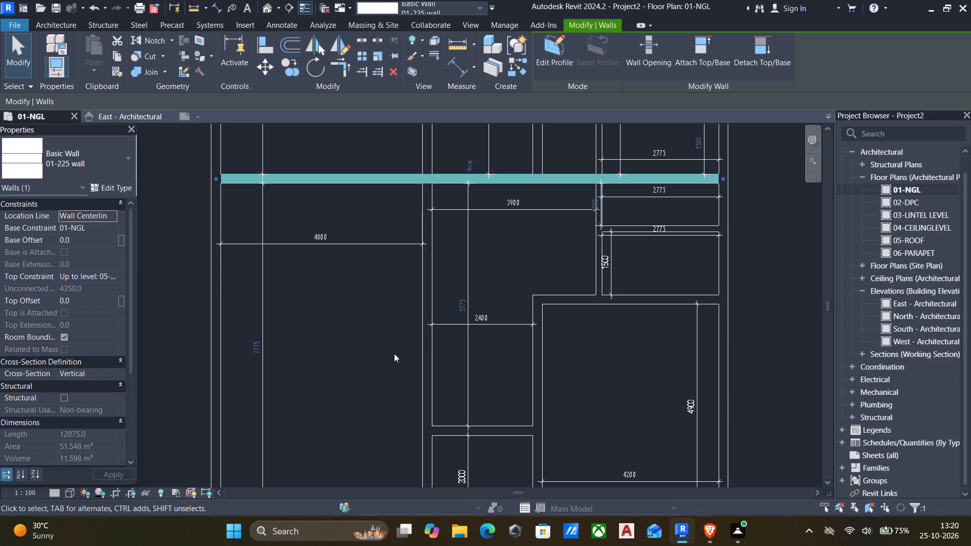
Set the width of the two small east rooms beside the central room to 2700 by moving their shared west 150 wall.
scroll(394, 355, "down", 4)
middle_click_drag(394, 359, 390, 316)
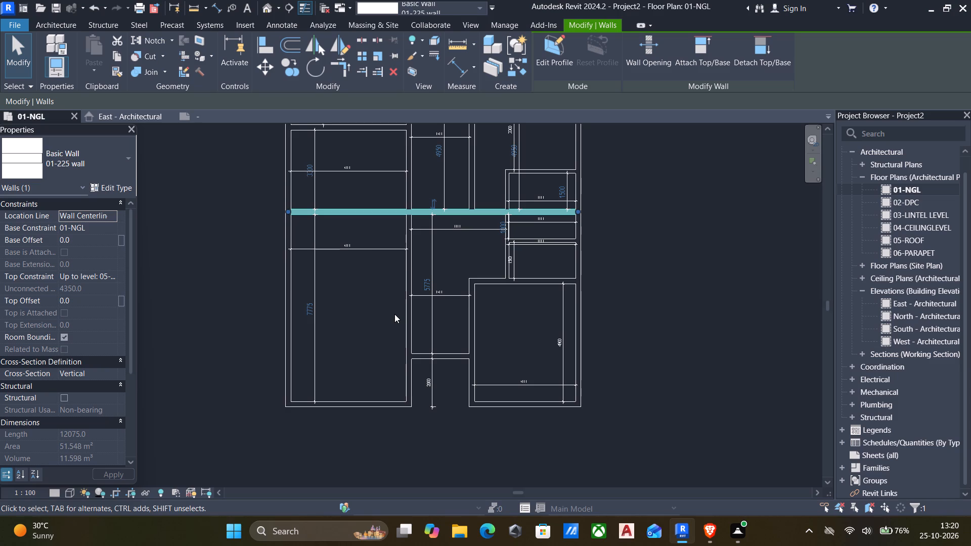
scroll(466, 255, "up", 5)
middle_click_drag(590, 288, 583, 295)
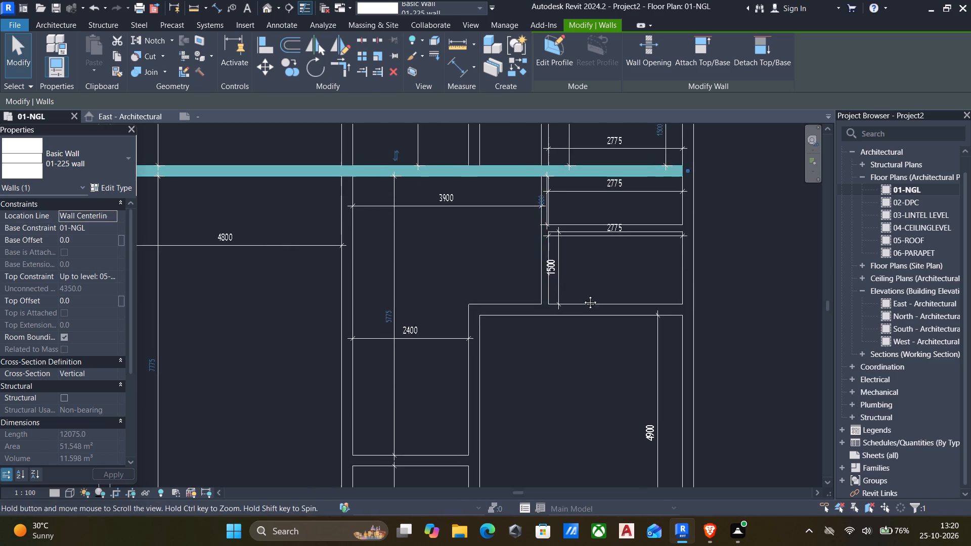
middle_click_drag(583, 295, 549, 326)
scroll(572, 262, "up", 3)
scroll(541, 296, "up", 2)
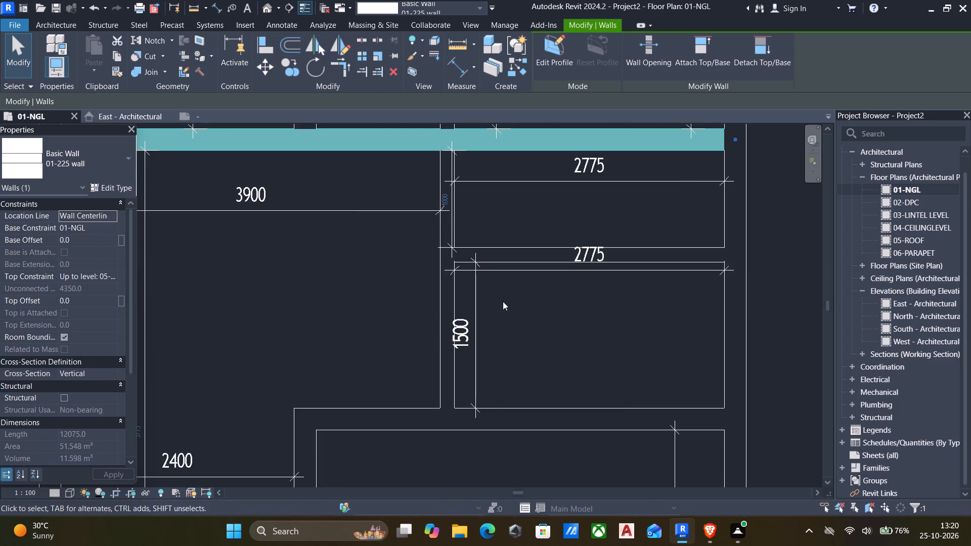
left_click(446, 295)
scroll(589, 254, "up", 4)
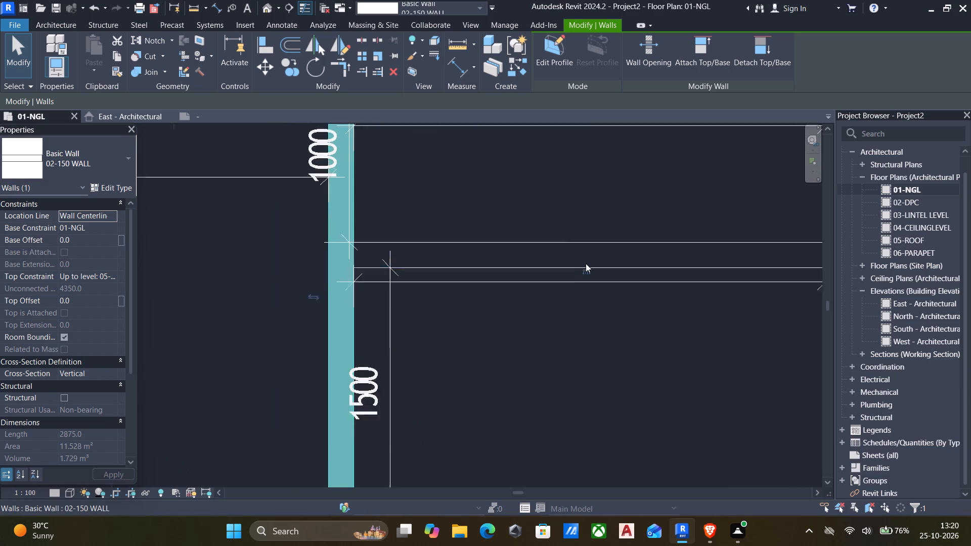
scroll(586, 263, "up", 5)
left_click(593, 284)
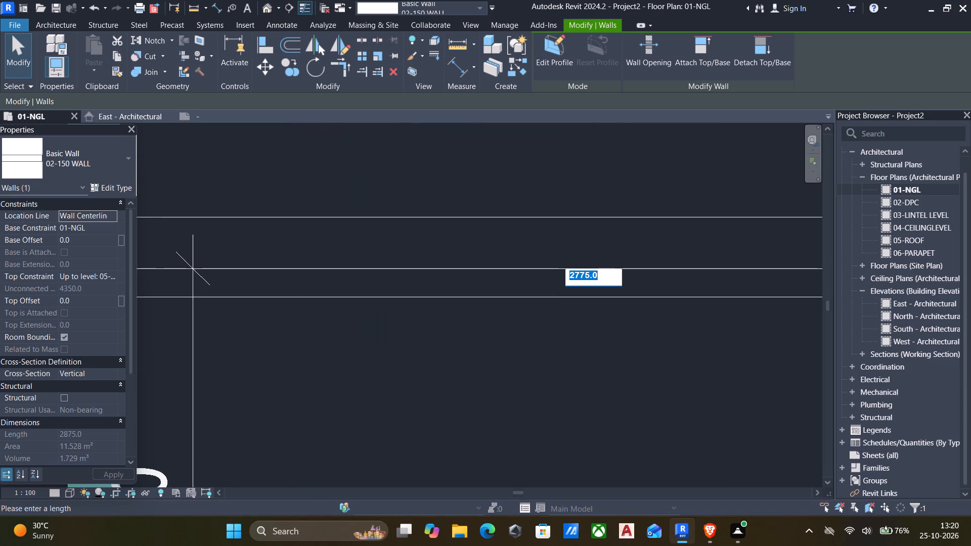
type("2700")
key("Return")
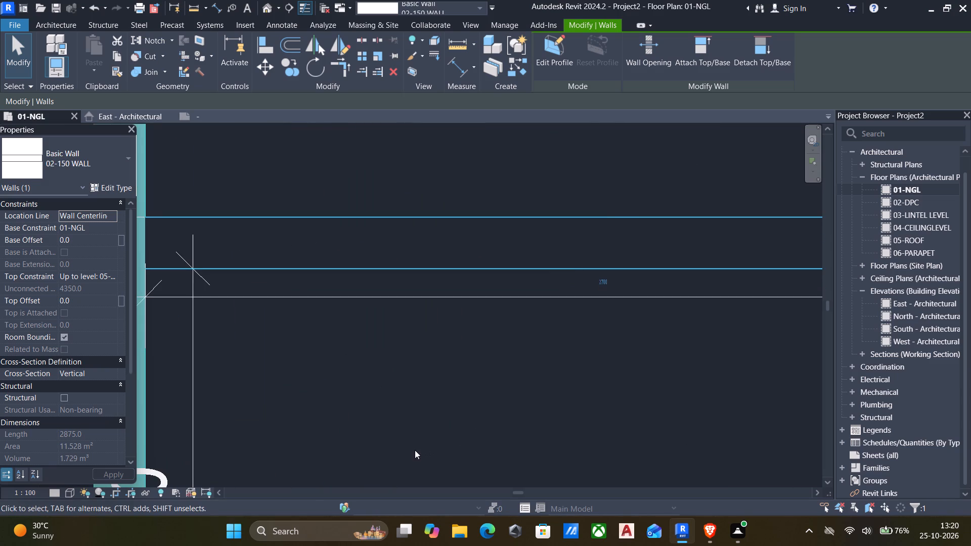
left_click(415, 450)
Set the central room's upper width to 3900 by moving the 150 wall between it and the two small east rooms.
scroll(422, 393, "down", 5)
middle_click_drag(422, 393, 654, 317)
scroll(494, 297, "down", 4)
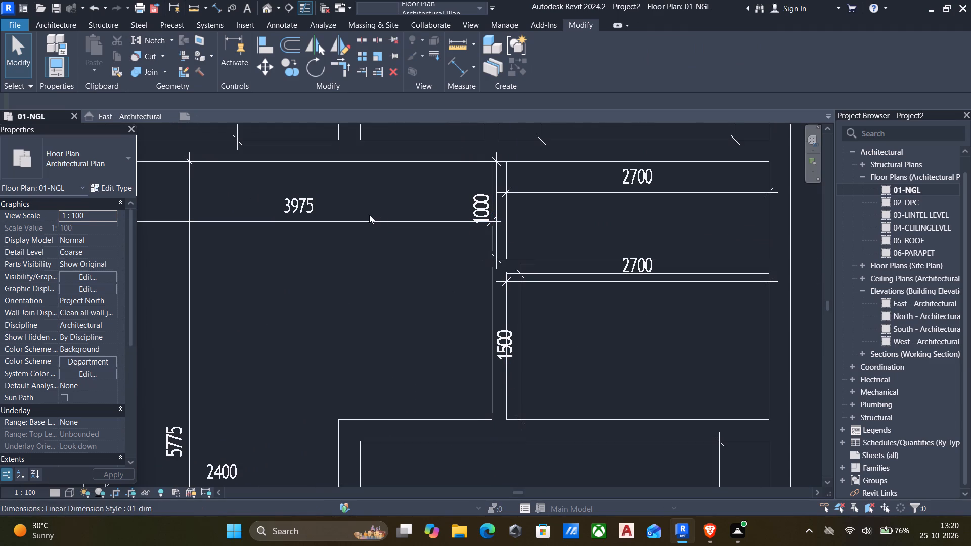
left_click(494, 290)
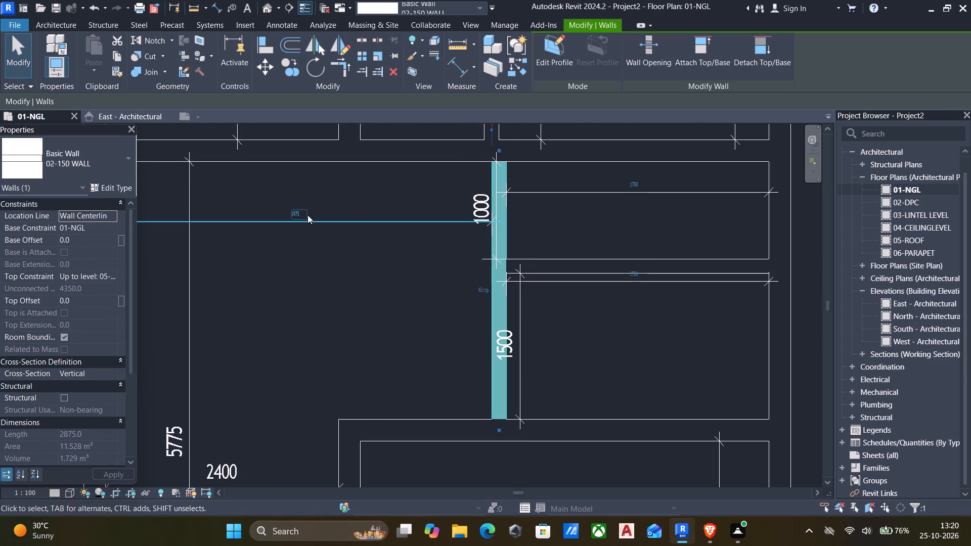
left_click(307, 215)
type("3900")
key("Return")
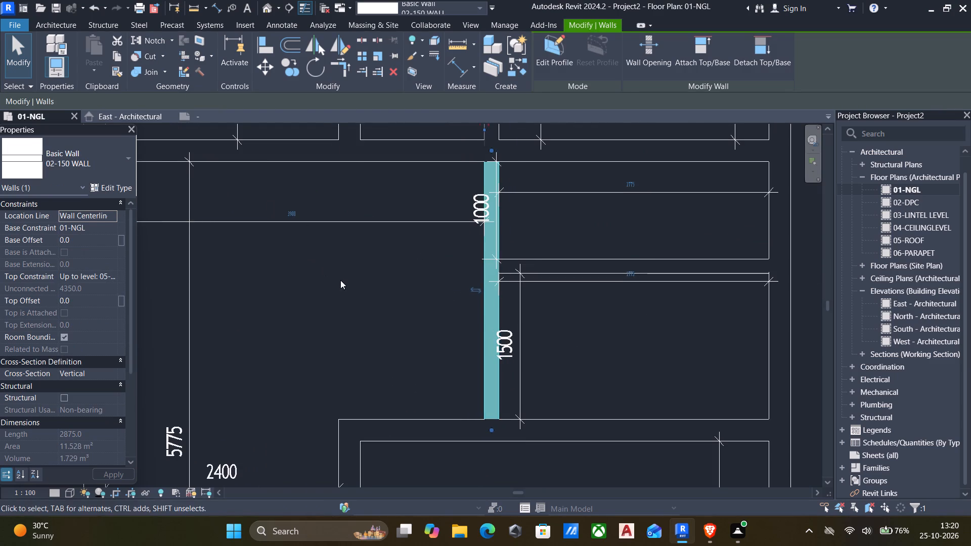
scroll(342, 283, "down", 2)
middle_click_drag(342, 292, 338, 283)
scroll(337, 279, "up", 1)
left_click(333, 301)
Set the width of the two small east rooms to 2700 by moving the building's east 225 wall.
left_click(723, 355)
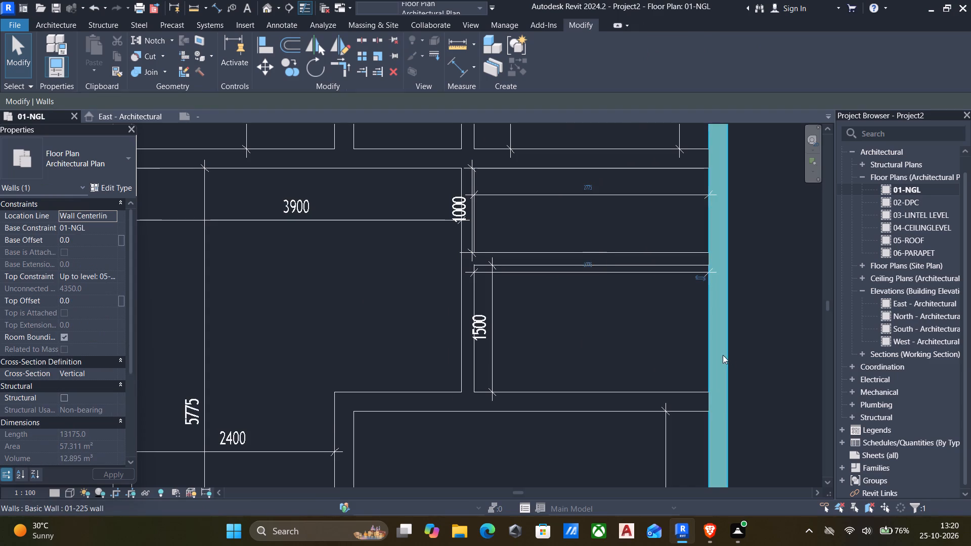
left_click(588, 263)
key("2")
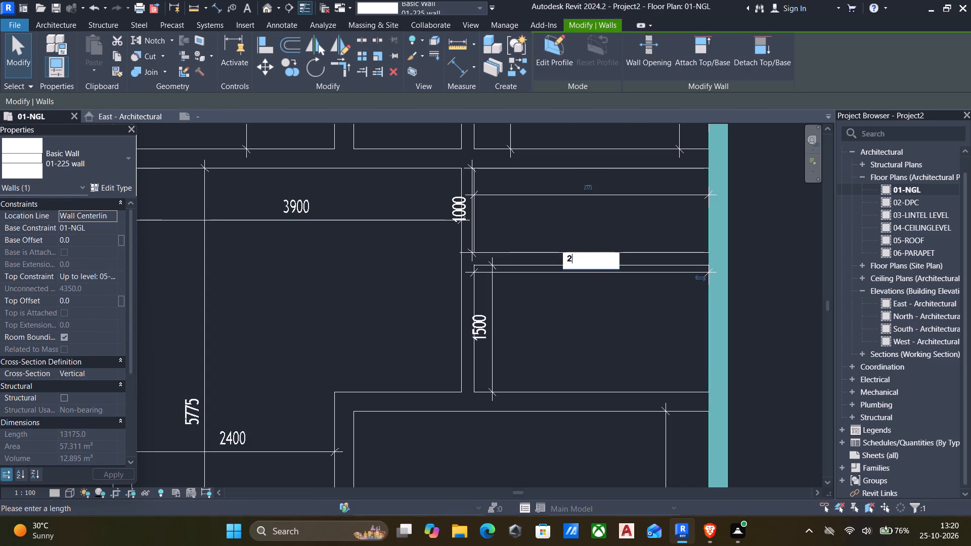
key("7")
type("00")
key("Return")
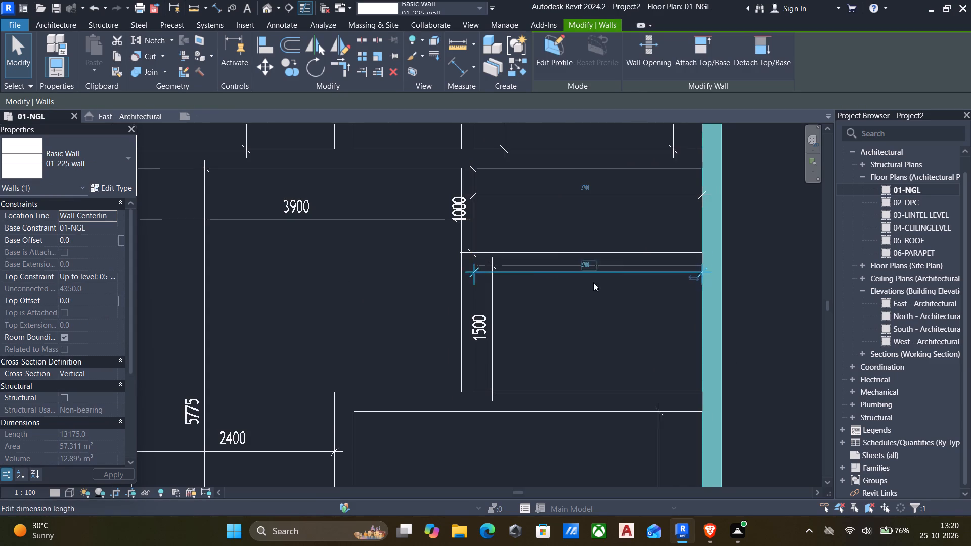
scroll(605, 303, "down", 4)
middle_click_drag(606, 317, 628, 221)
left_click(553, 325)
Change the wall between the central room and the two small east rooms to type 01-225 wall.
middle_click_drag(558, 404, 571, 328)
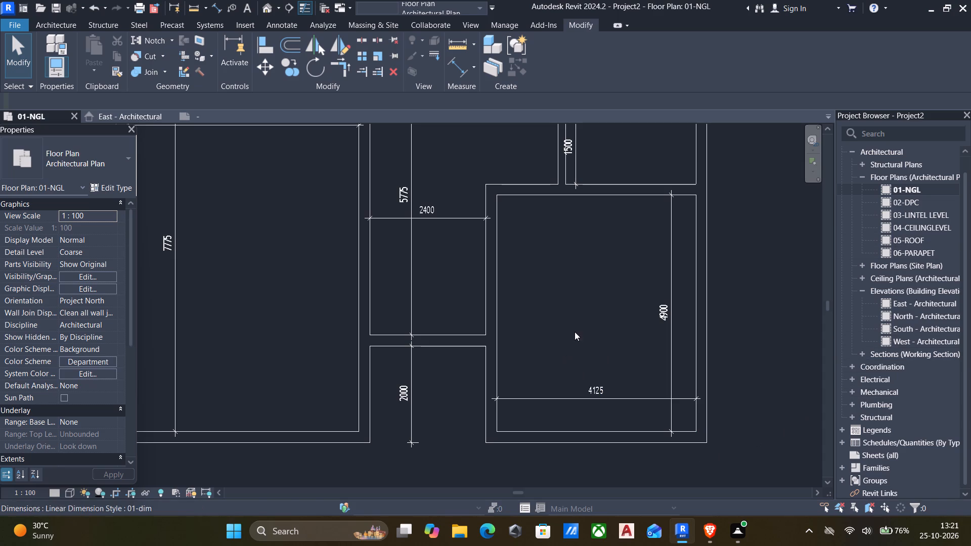
middle_click_drag(575, 331, 588, 471)
scroll(575, 331, "down", 1)
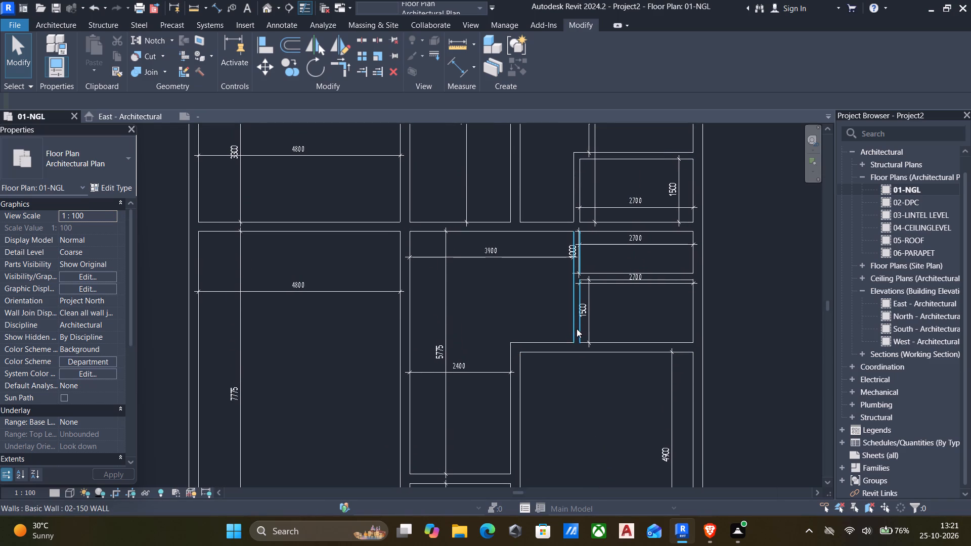
left_click(577, 329)
left_click(58, 146)
scroll(72, 243, "up", 5)
left_click(51, 229)
left_click(547, 401)
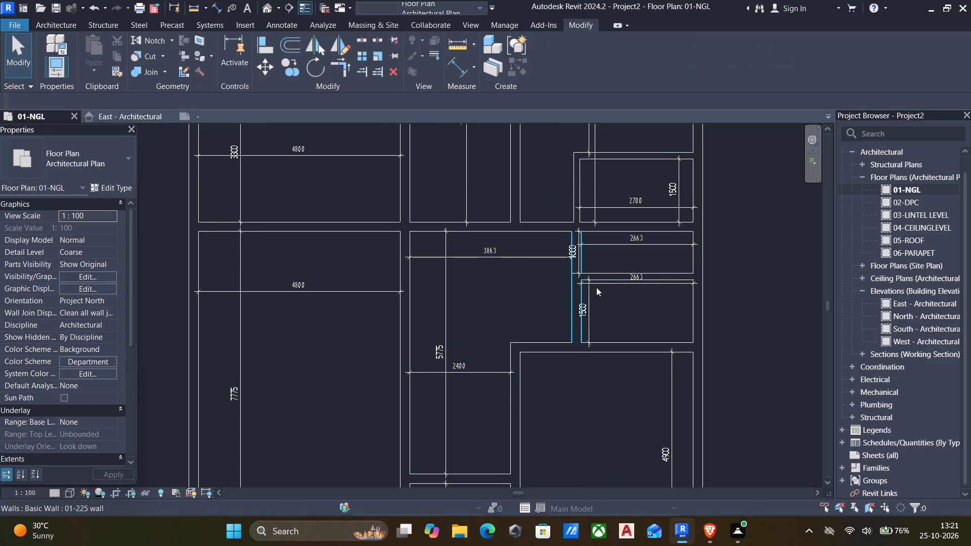
Set the central room's upper width to 3900 by moving its east 225 wall.
scroll(614, 275, "up", 3)
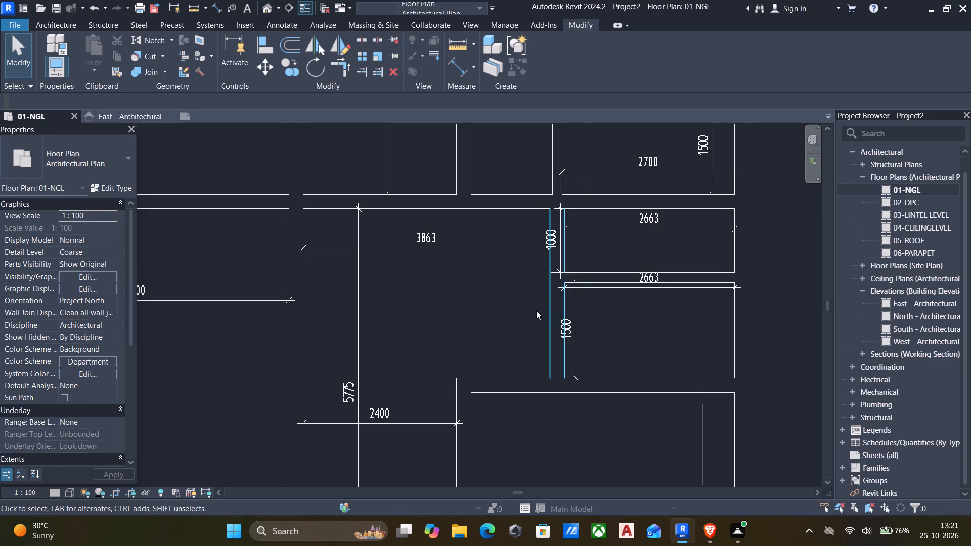
left_click(549, 303)
left_click(425, 245)
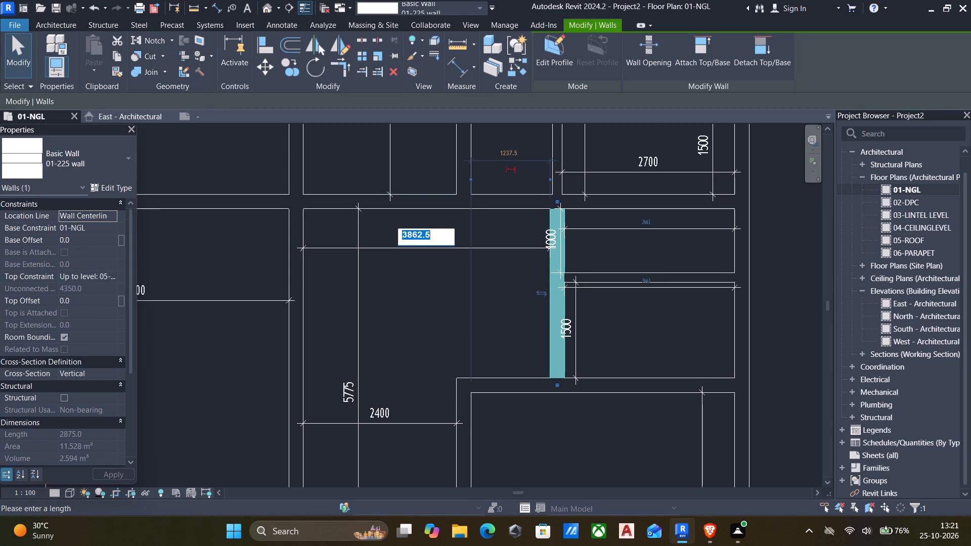
type("3900")
key("Return")
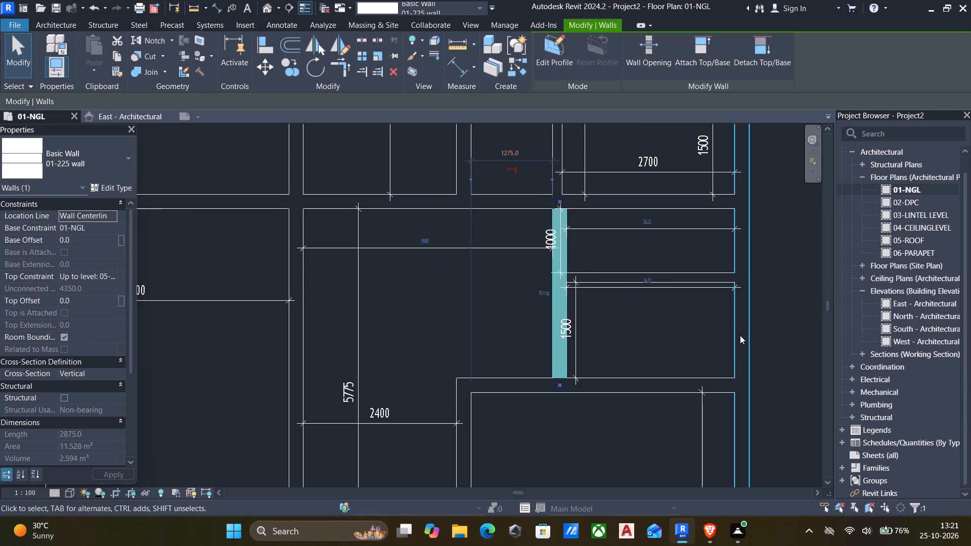
Set the width of the two small east rooms beside the central room to 2700 by moving the building's east 225 wall.
left_click(740, 334)
left_click(643, 276)
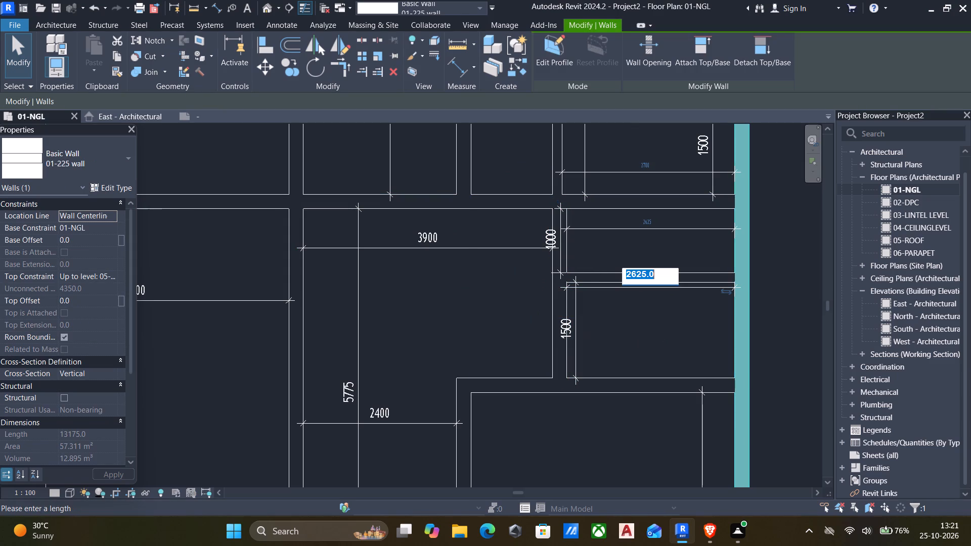
key("2")
key("7")
type("00")
key("Return")
Examine the dimensions of the southeast, central and small east rooms after the wall changes.
scroll(664, 323, "down", 2)
middle_click_drag(664, 323, 671, 265)
scroll(671, 259, "up", 1)
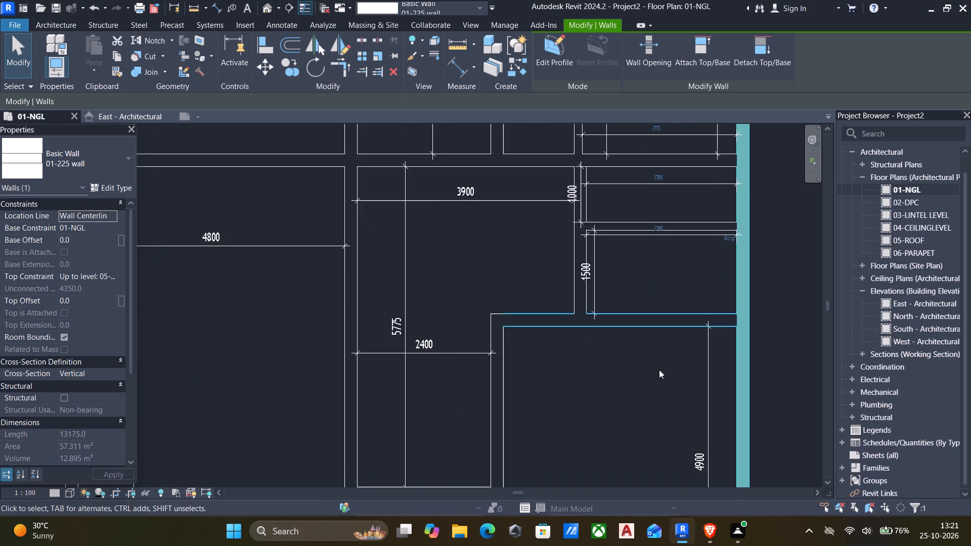
scroll(656, 420, "down", 1)
middle_click_drag(656, 421, 657, 332)
scroll(645, 473, "up", 6)
scroll(586, 435, "up", 5)
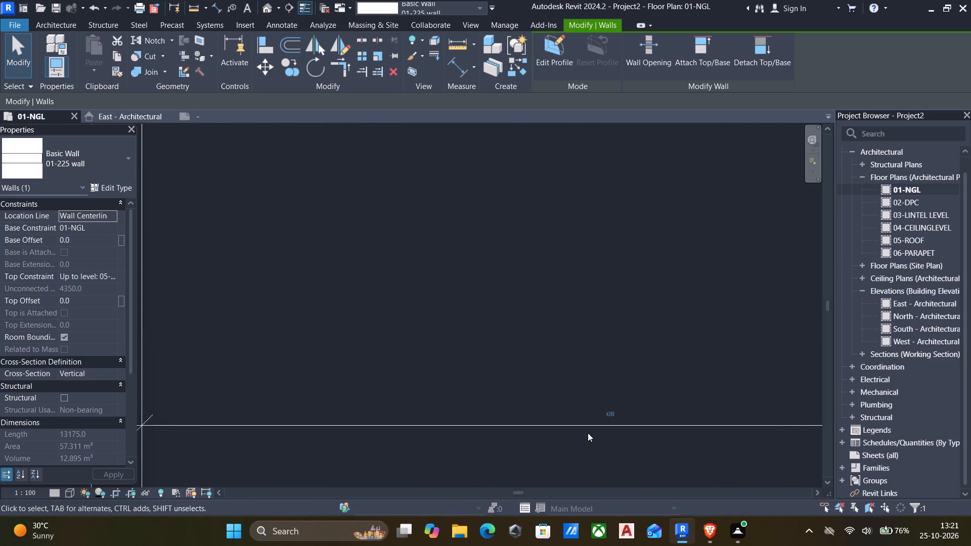
scroll(588, 433, "down", 3)
left_click(561, 338)
scroll(561, 355, "down", 2)
middle_click_drag(562, 364, 569, 333)
scroll(567, 279, "down", 6)
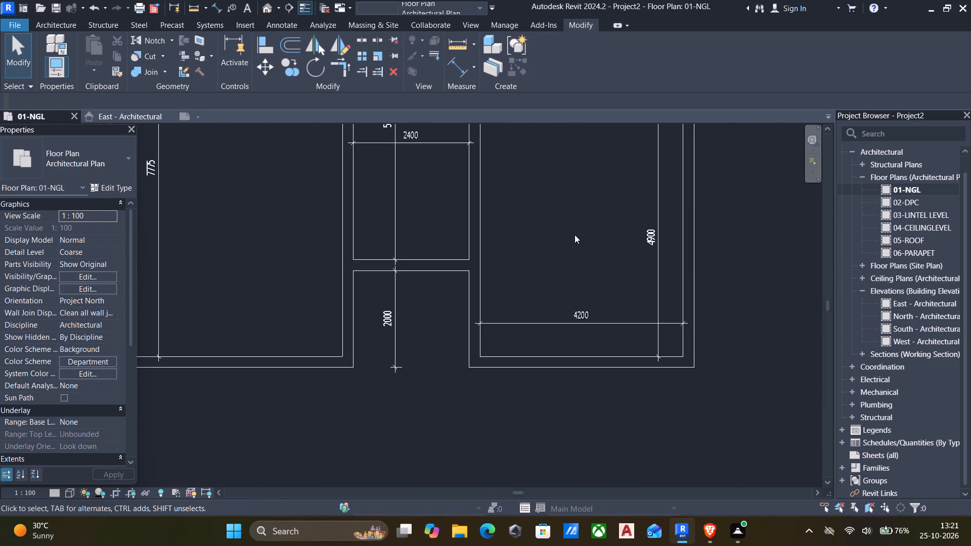
middle_click_drag(575, 257, 587, 374)
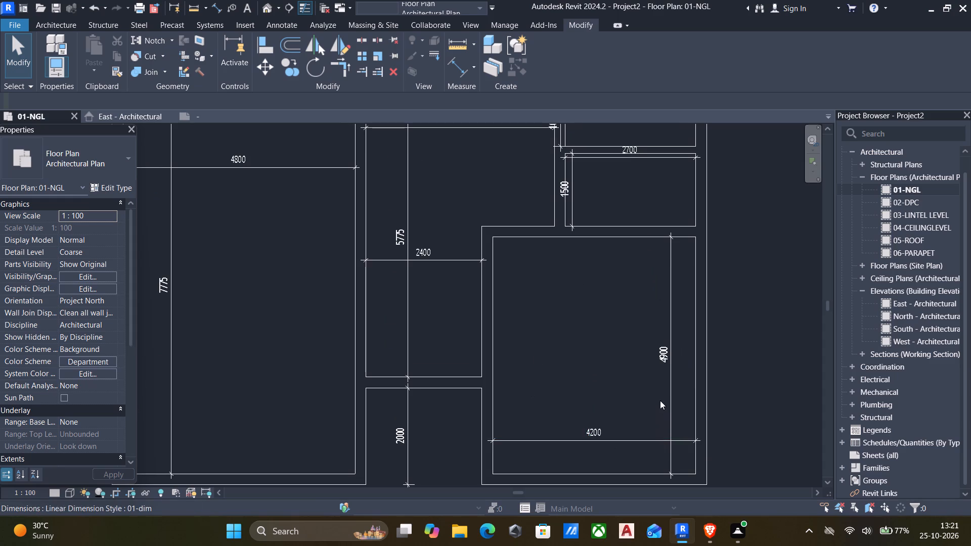
scroll(660, 399, "down", 2)
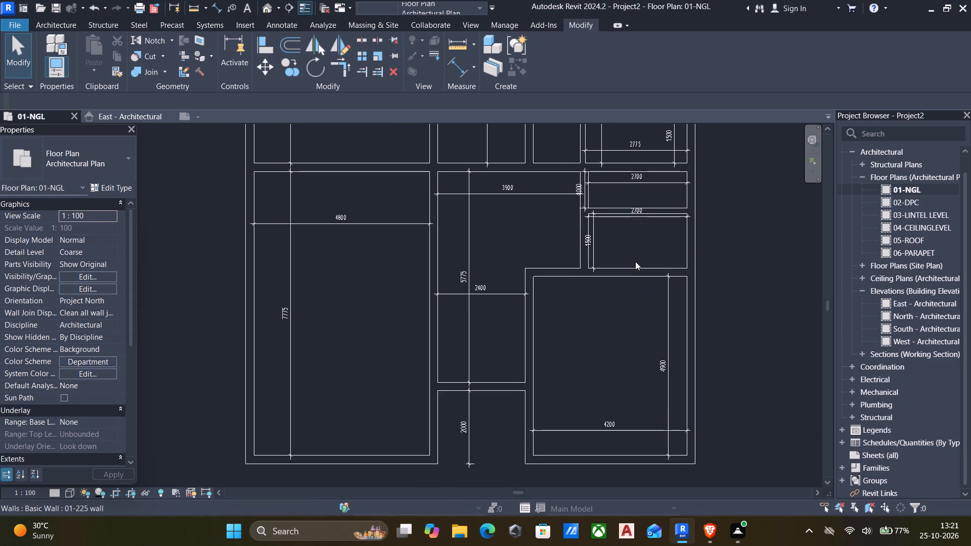
Set the width of the 1500-deep east room north of the long cross wall to 2700 by moving its west 150 wall.
middle_click_drag(635, 262, 622, 368)
scroll(621, 318, "up", 4)
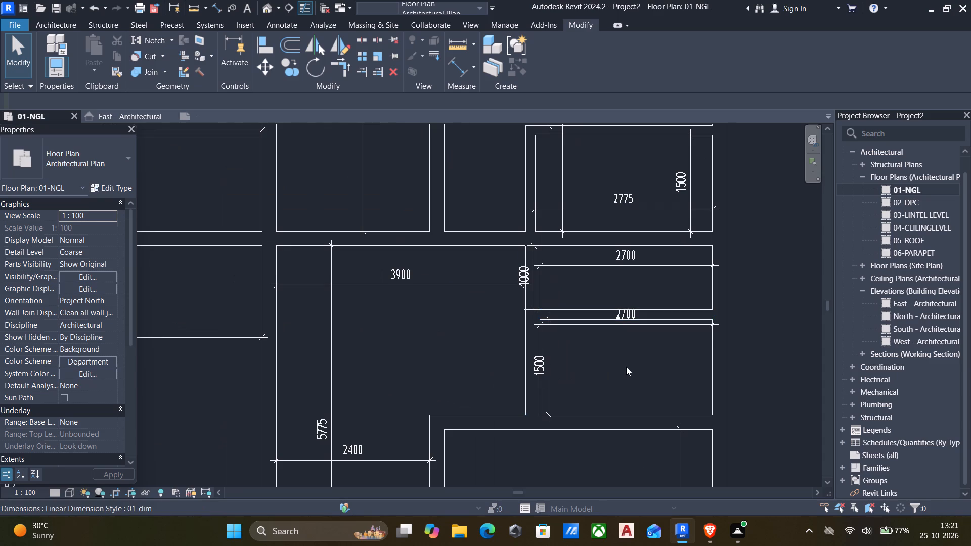
middle_click_drag(612, 330, 597, 410)
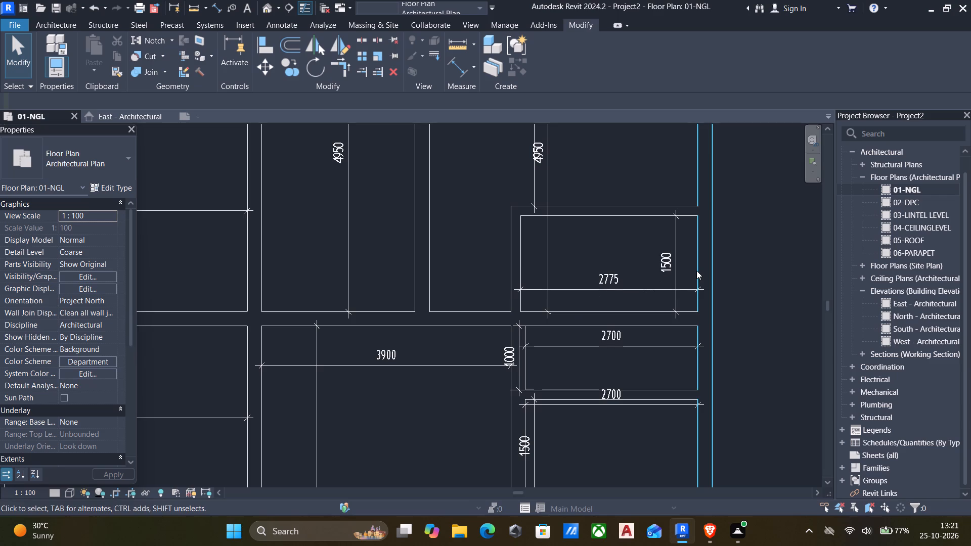
left_click(505, 260)
left_click(511, 259)
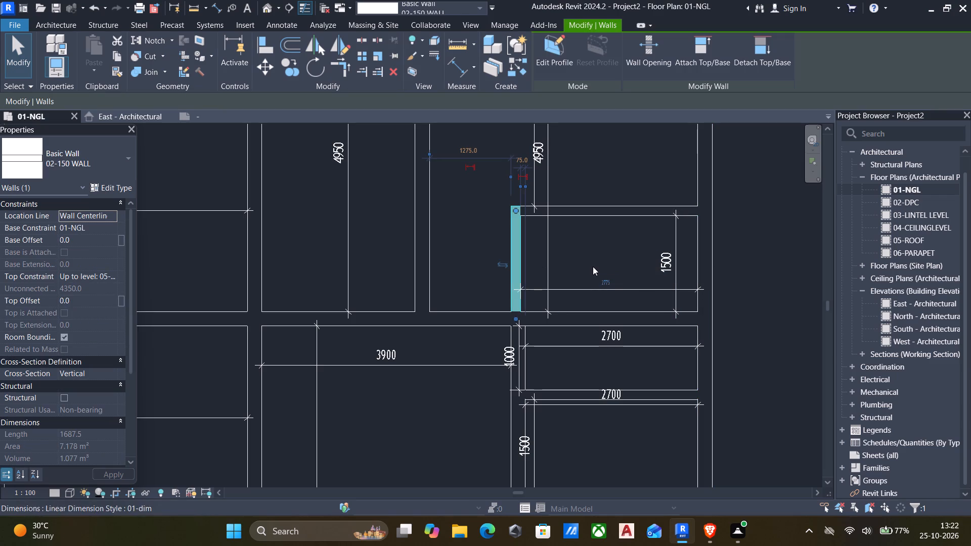
left_click(600, 279)
type("2700")
key("Return")
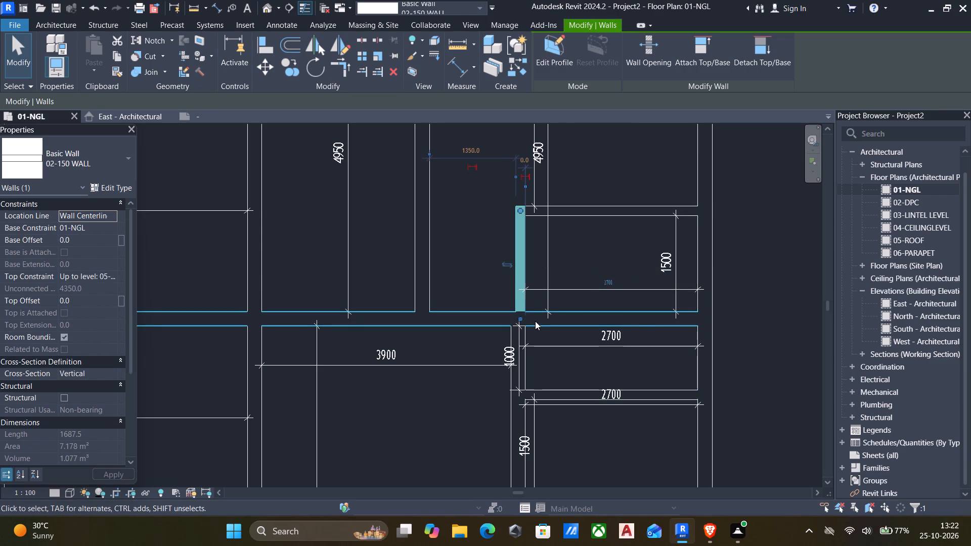
Change the west wall of the 1500-deep east room north of the cross wall to type 01-225 wall.
left_click(103, 155)
scroll(96, 246, "up", 5)
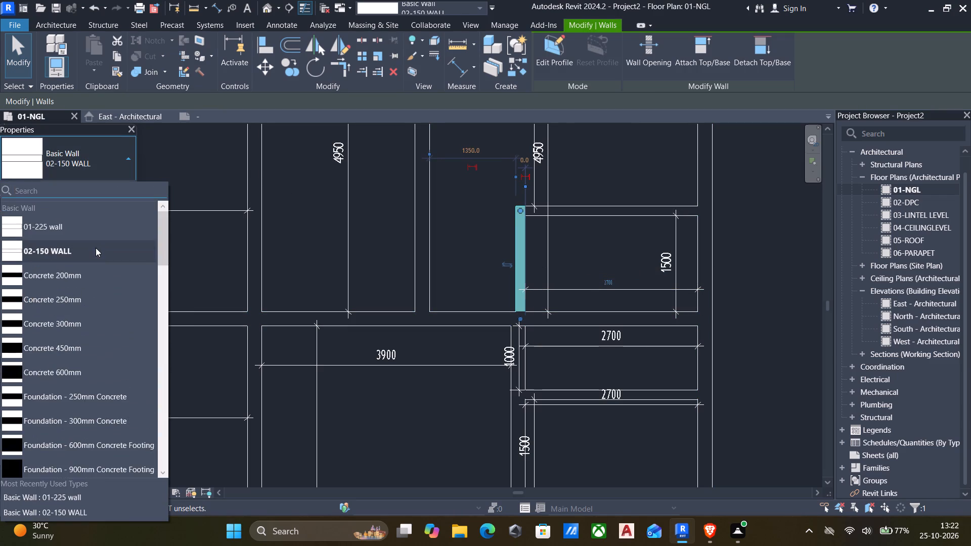
left_click(78, 229)
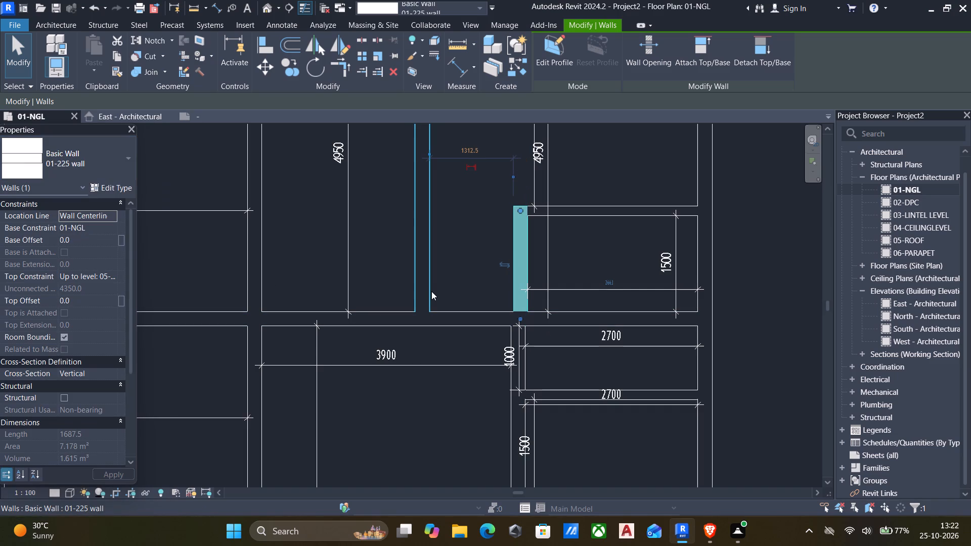
Set the clear width of the 1500-deep east room north of the cross wall to 2700 by moving its west 225 wall.
left_click(448, 280)
left_click(514, 267)
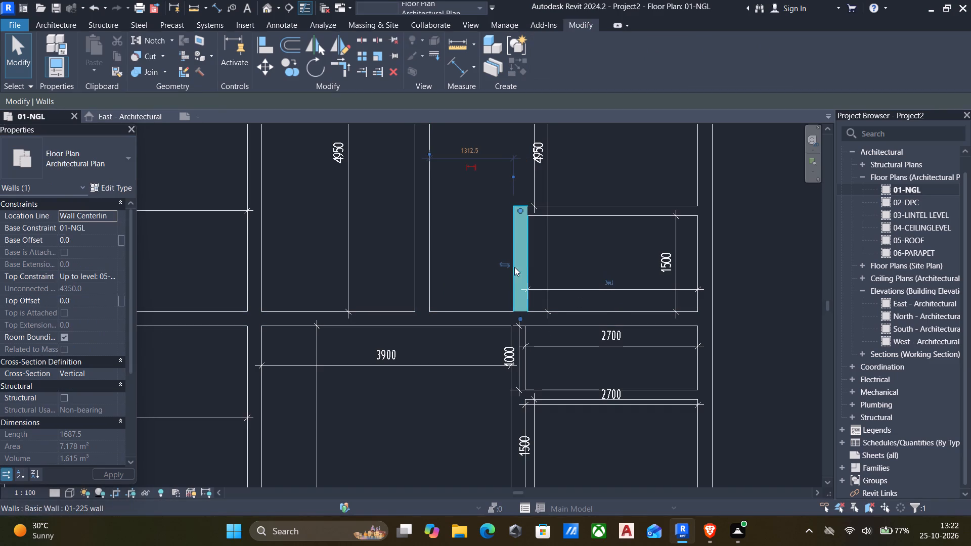
left_click(620, 286)
type("2700")
key("Return")
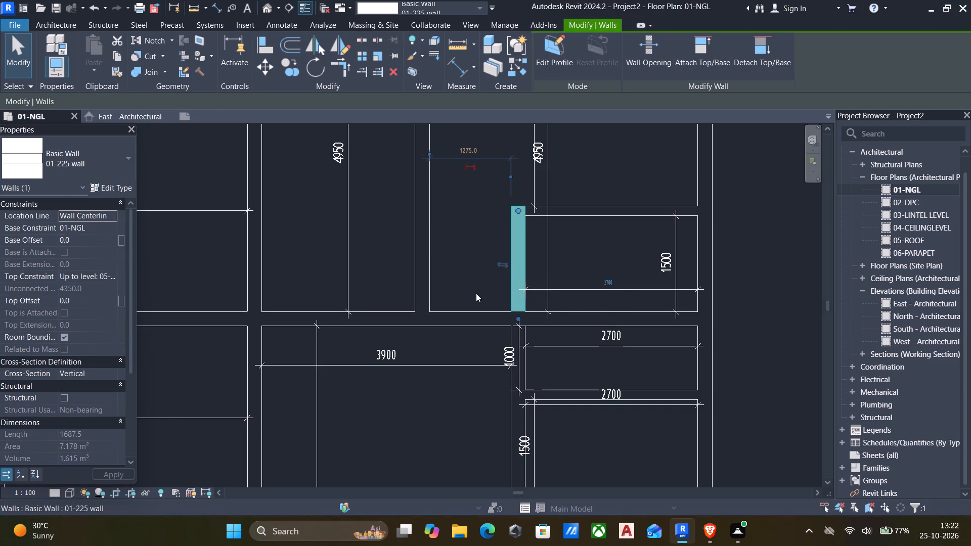
left_click(474, 283)
Examine the room dimensions across the whole floor plan, from the east rooms to the south, west and north rooms.
scroll(640, 317, "down", 3)
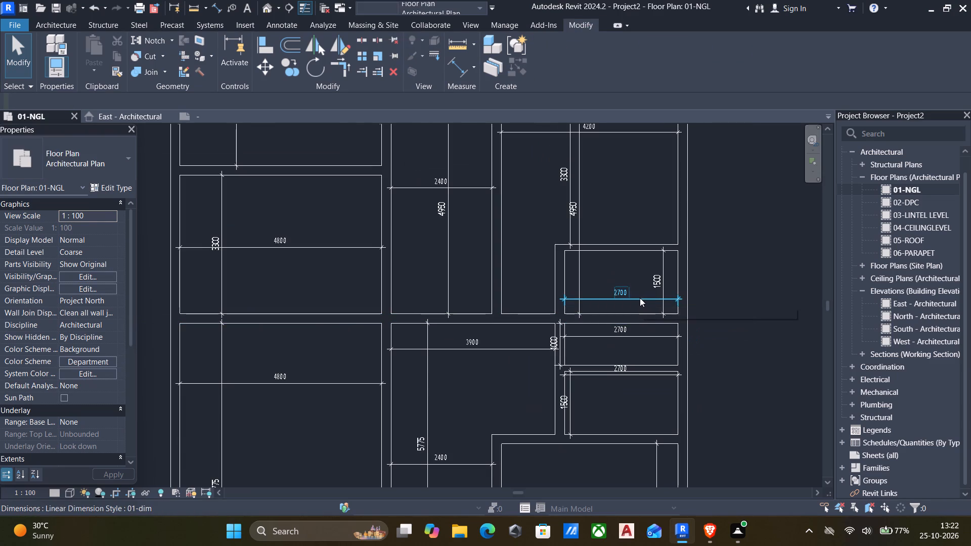
middle_click_drag(585, 263, 602, 340)
scroll(581, 280, "up", 5)
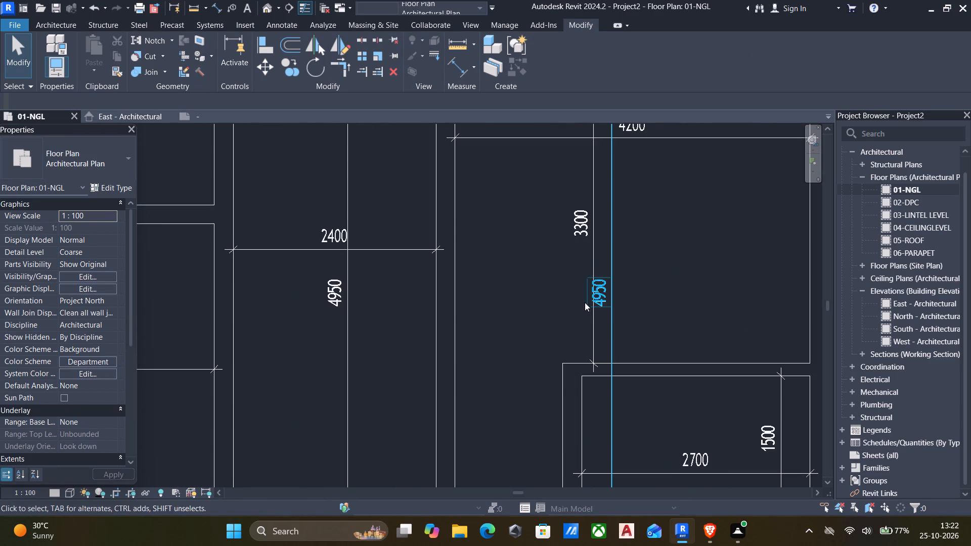
scroll(601, 325, "down", 5)
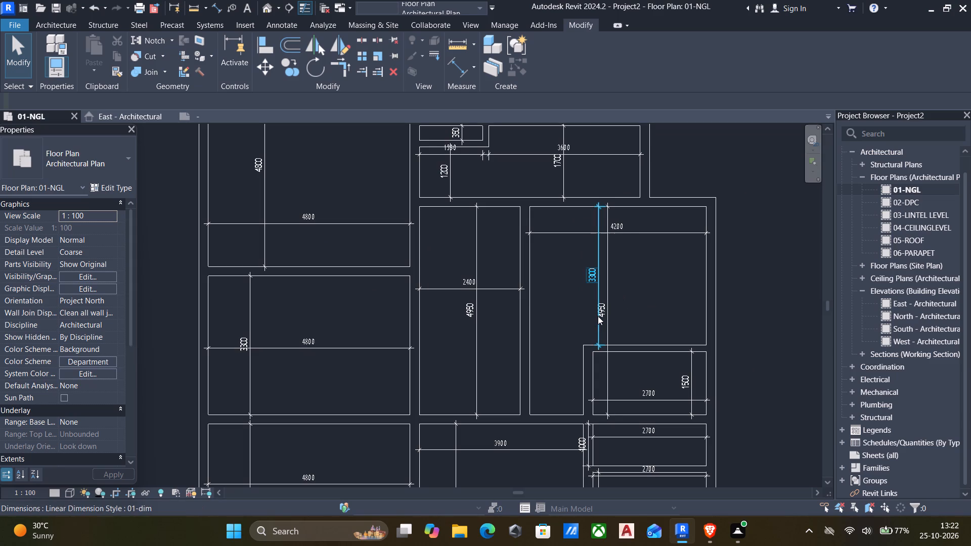
scroll(590, 275, "down", 3)
middle_click_drag(590, 279, 592, 279)
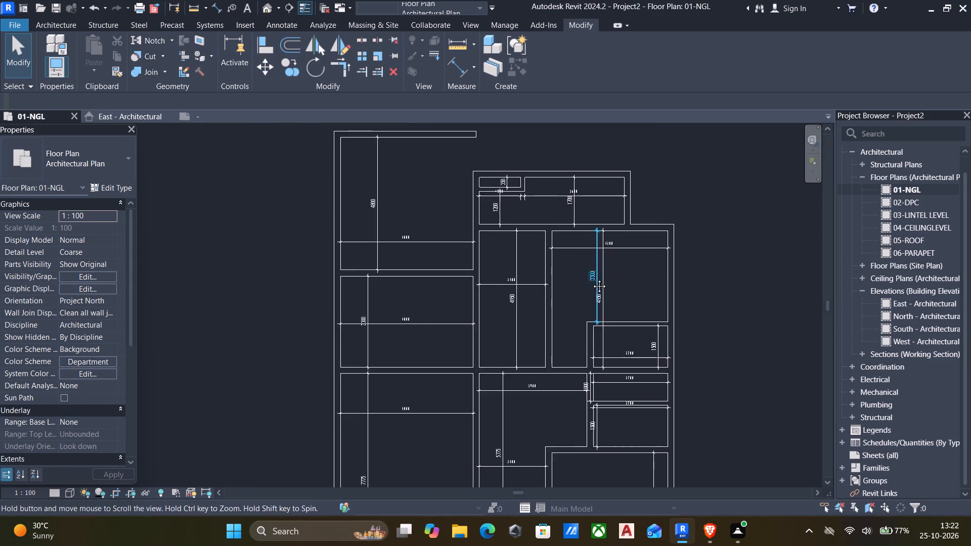
middle_click_drag(592, 279, 711, 270)
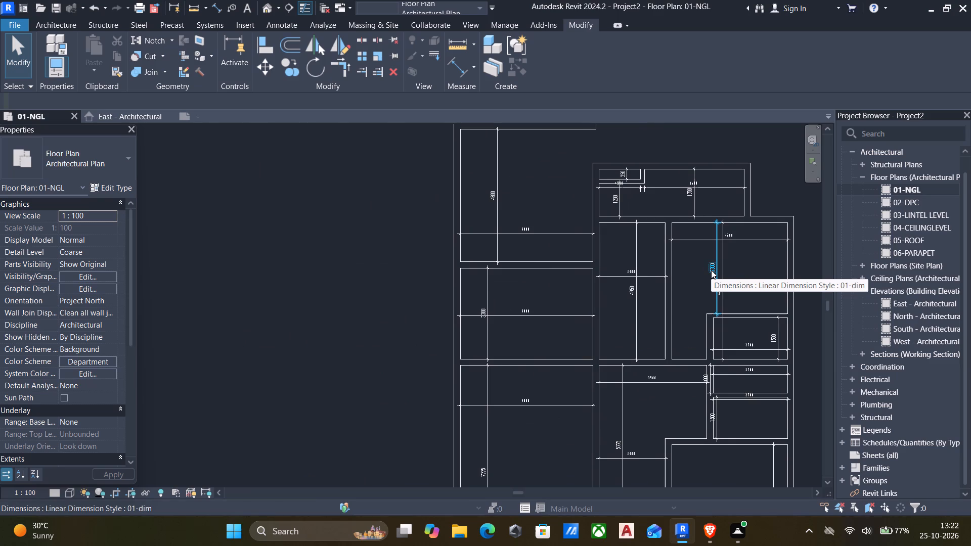
scroll(667, 293, "down", 4)
middle_click_drag(624, 348, 623, 335)
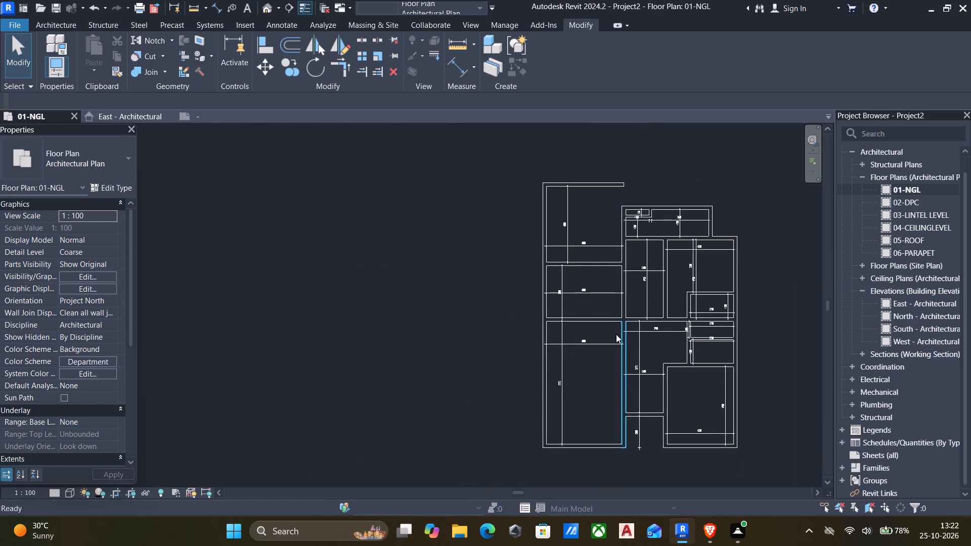
scroll(537, 370, "up", 4)
scroll(614, 318, "up", 10)
scroll(625, 328, "down", 11)
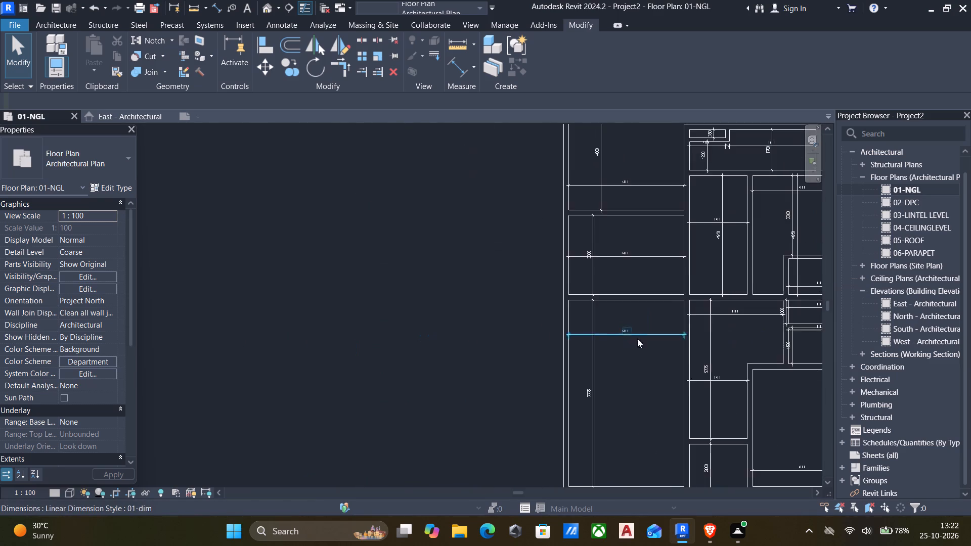
middle_click_drag(694, 354, 630, 299)
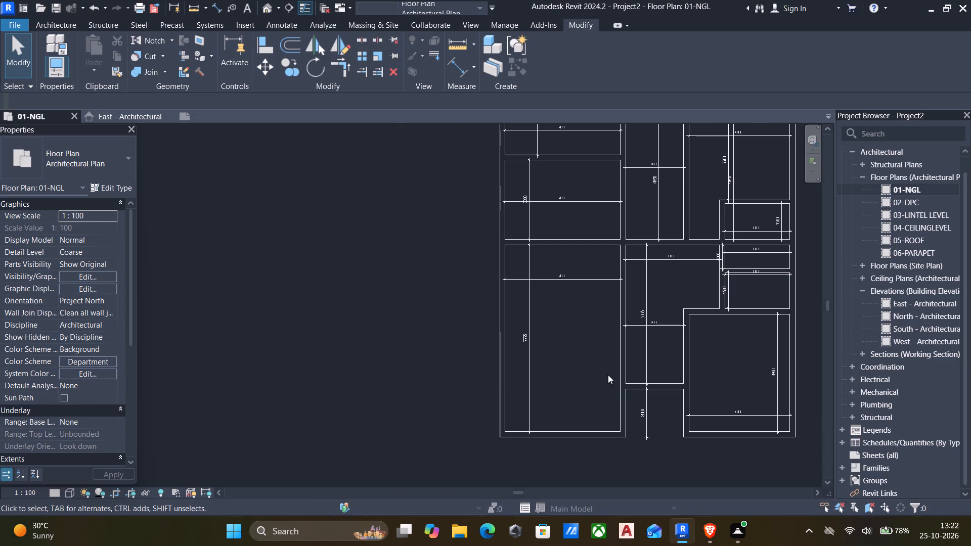
scroll(613, 369, "up", 5)
middle_click_drag(652, 285, 613, 347)
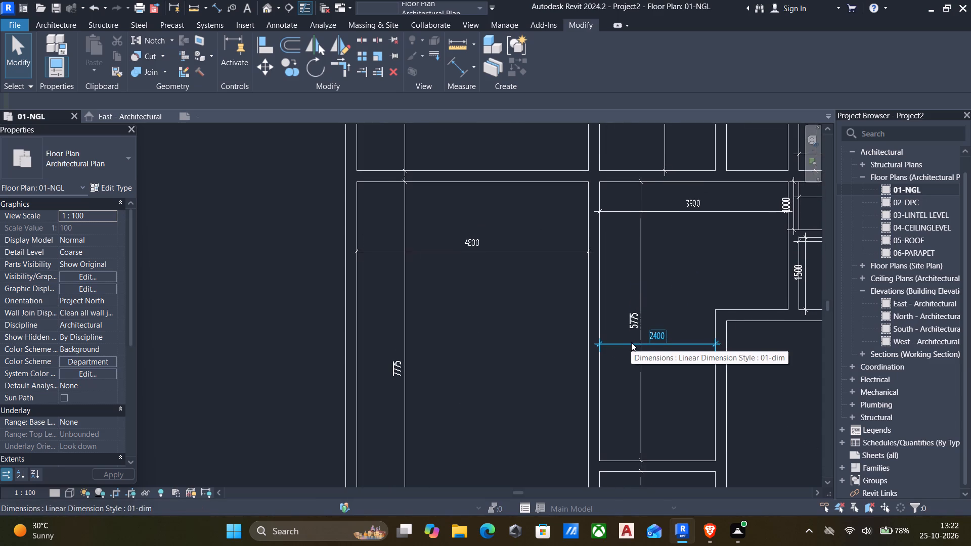
scroll(510, 330, "down", 3)
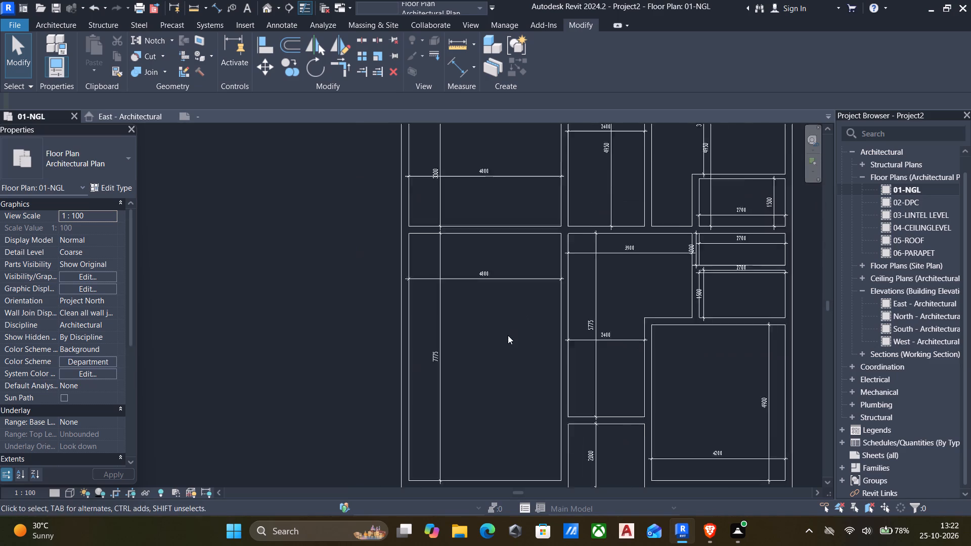
scroll(508, 335, "down", 2)
middle_click_drag(469, 291, 477, 425)
scroll(482, 307, "up", 5)
scroll(440, 393, "up", 1)
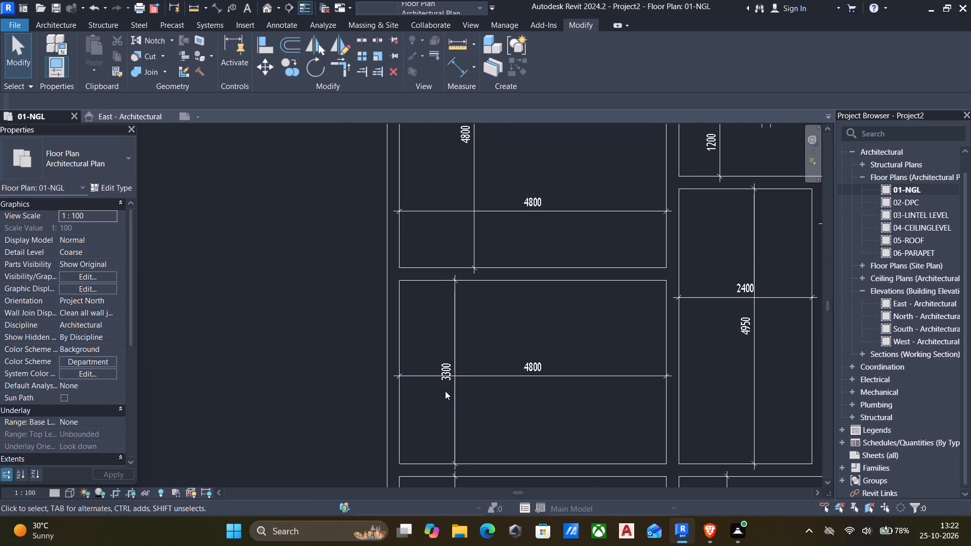
scroll(560, 340, "down", 4)
middle_click_drag(569, 341, 528, 314)
middle_click_drag(551, 371, 548, 371)
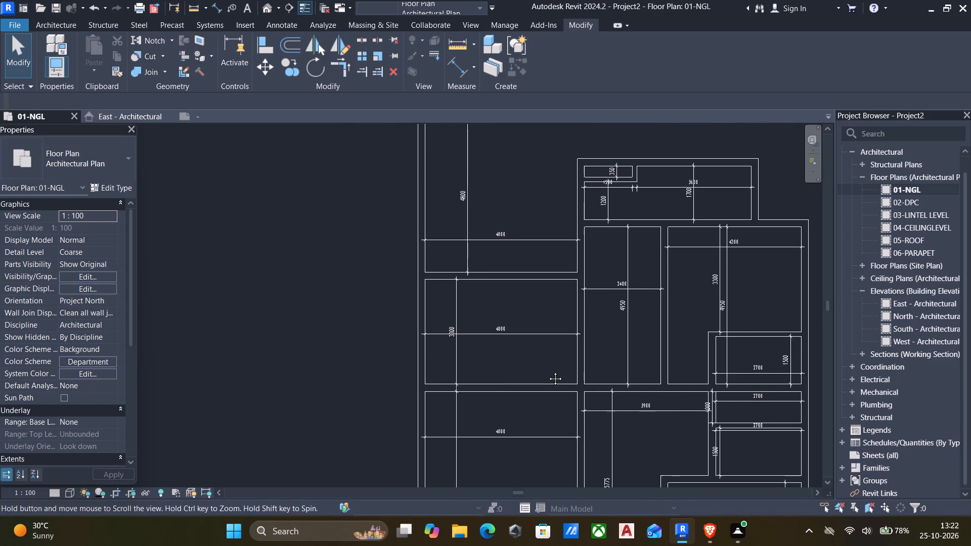
middle_click_drag(548, 371, 534, 372)
scroll(534, 372, "up", 1)
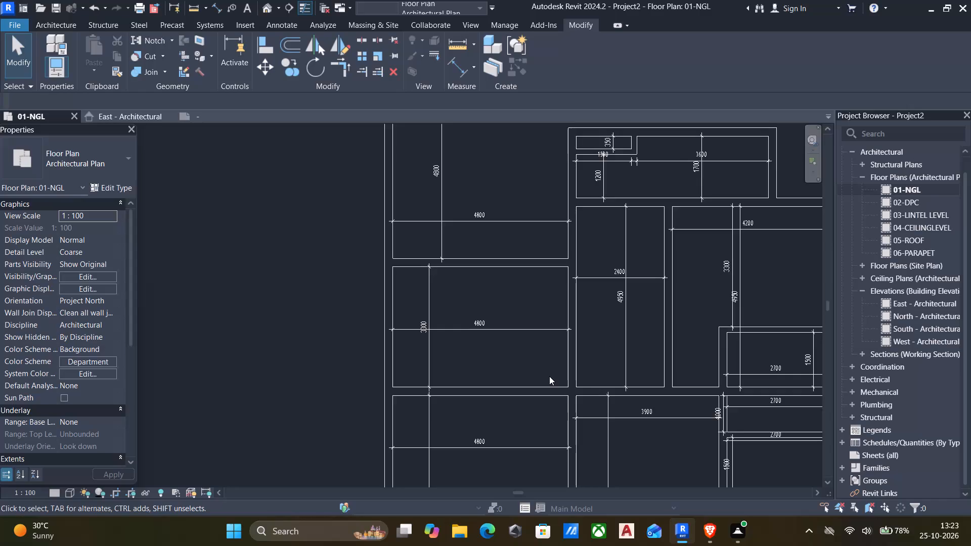
scroll(554, 294, "down", 2)
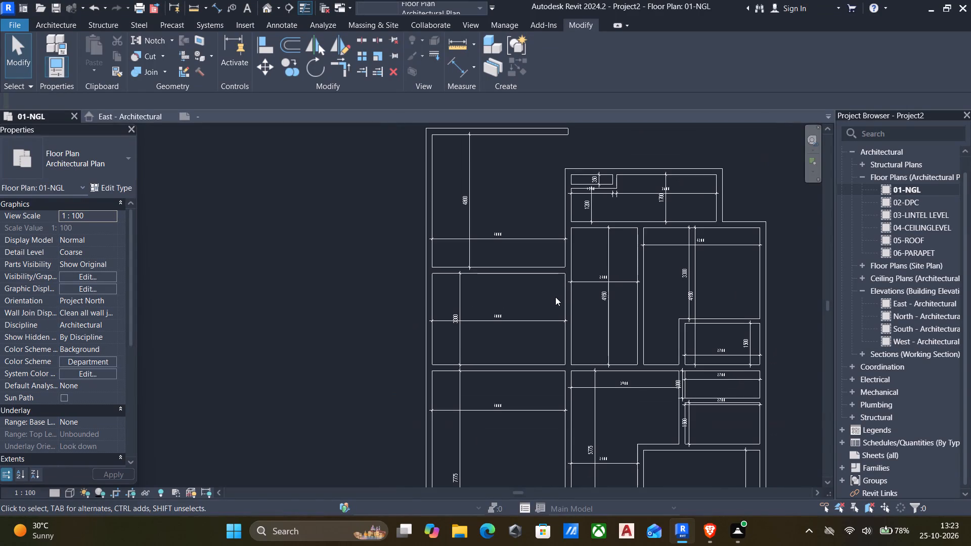
middle_click_drag(549, 306, 532, 357)
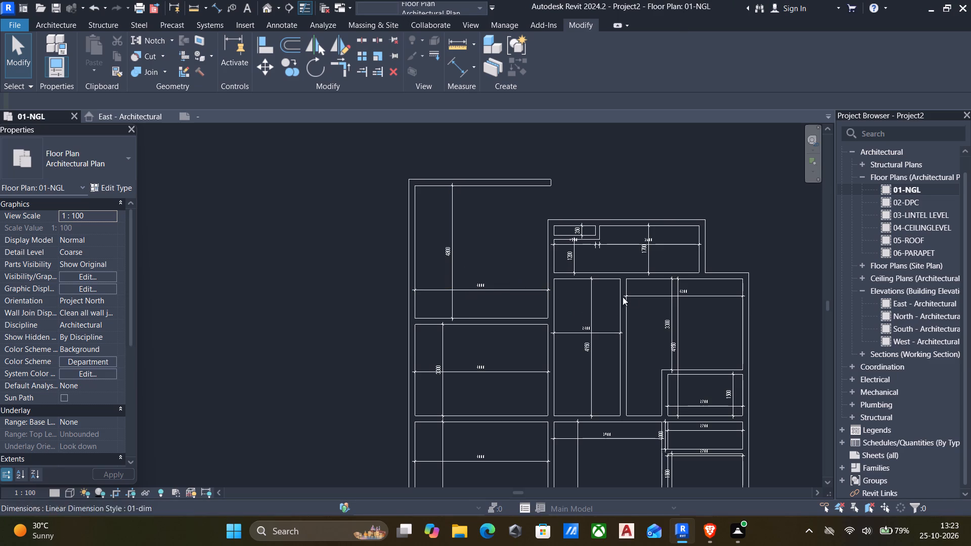
Nudge the outer 225 wall on the north side of the 3600-wide room and small 1500-wide recess 60 mm northward.
middle_click_drag(653, 338, 627, 342)
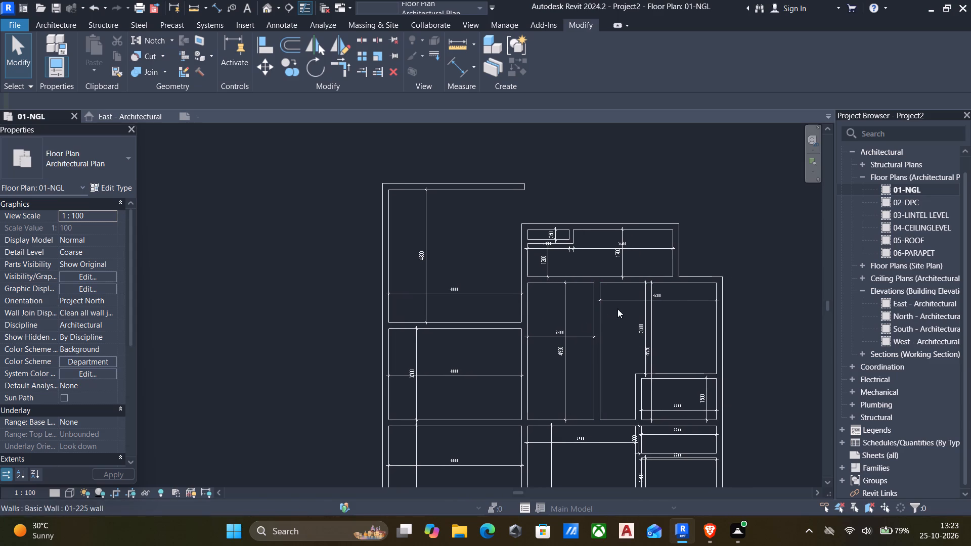
scroll(639, 303, "up", 6)
scroll(646, 278, "down", 1)
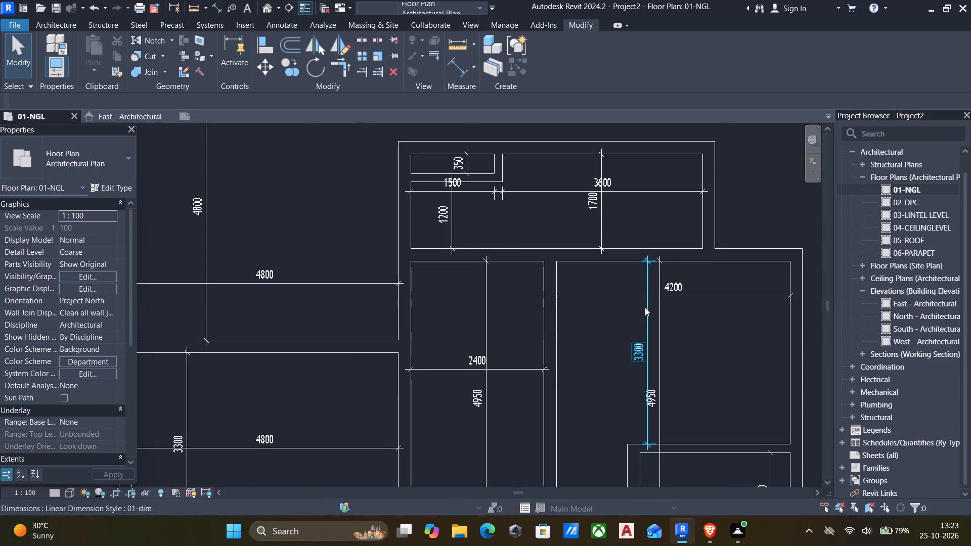
middle_click(629, 276)
middle_click_drag(614, 313, 645, 396)
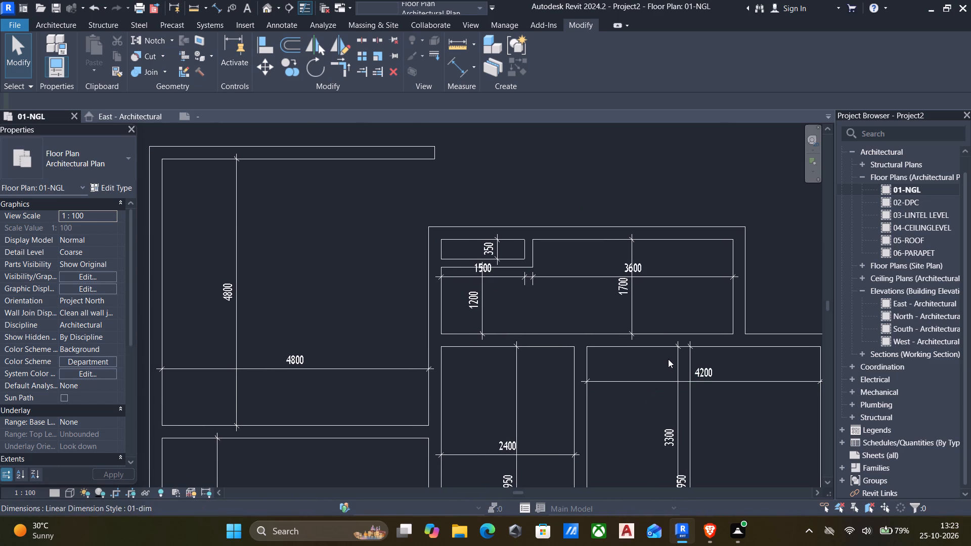
left_click(547, 235)
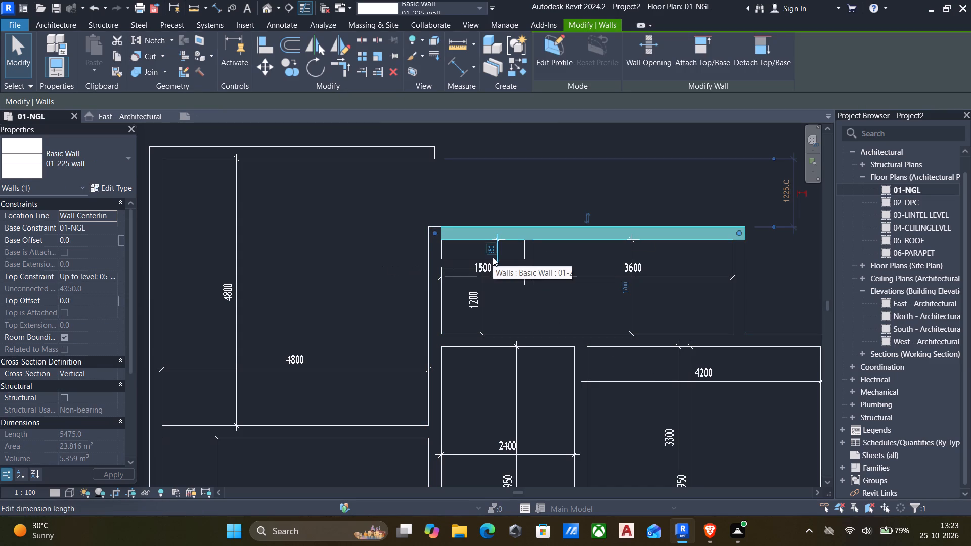
key("Up")
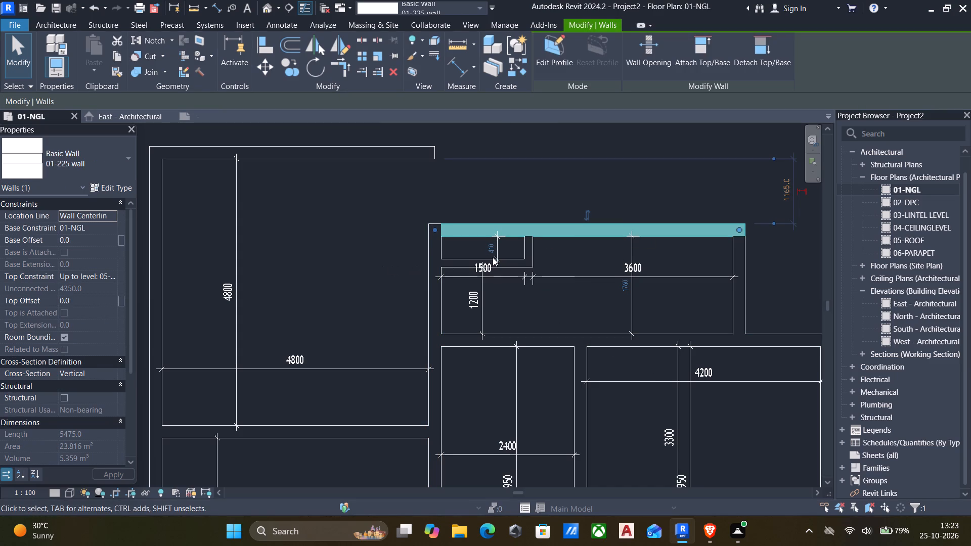
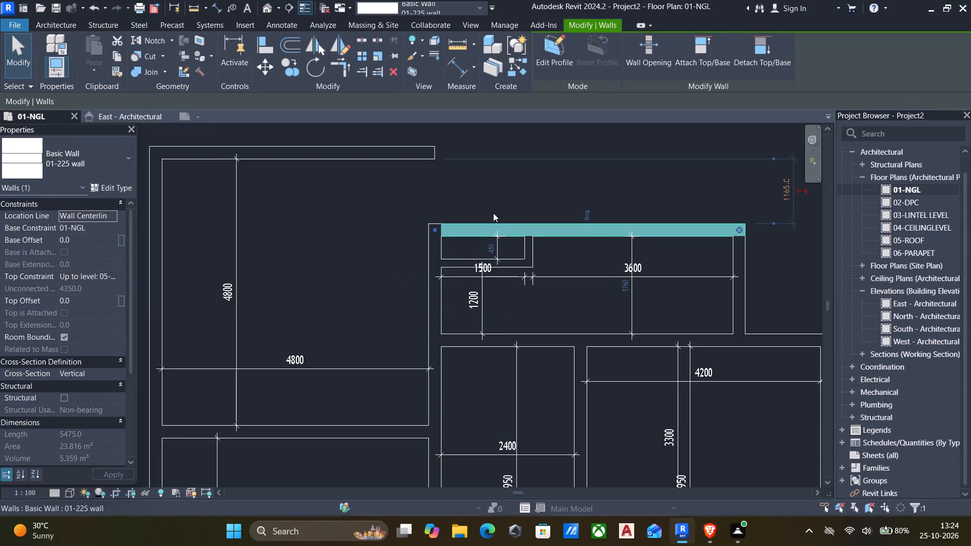
Move the top wall of the narrow upper room by setting the room's clear length to 2950 mm.
left_click(487, 245)
type("2950")
key("Return")
scroll(378, 261, "down", 3)
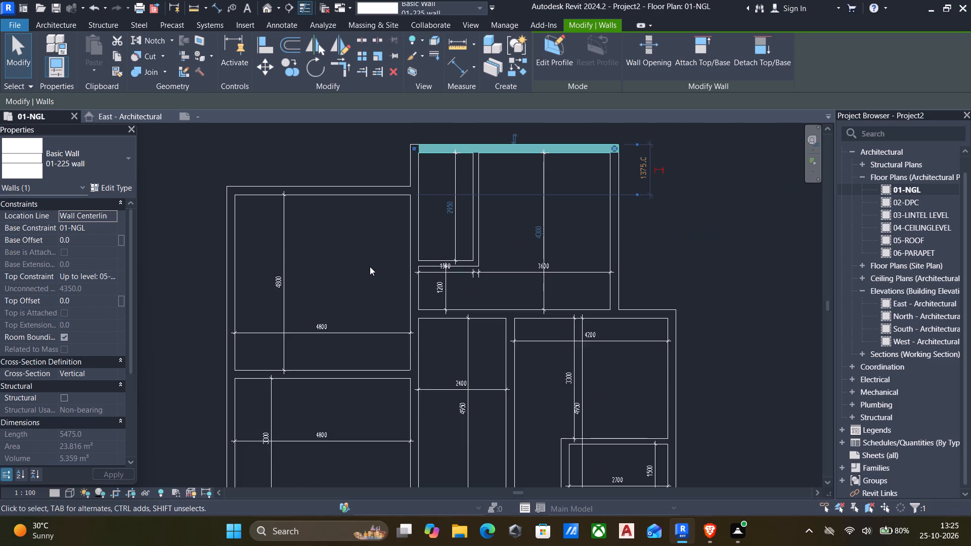
left_click(369, 267)
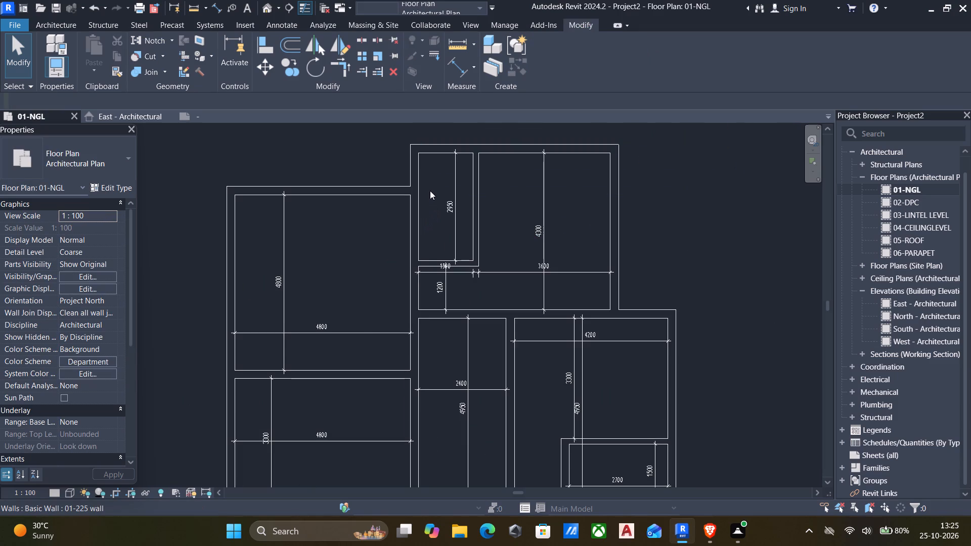
Move the 1500 width dimension upward so it sits inside the narrow upper room.
scroll(439, 265, "up", 7)
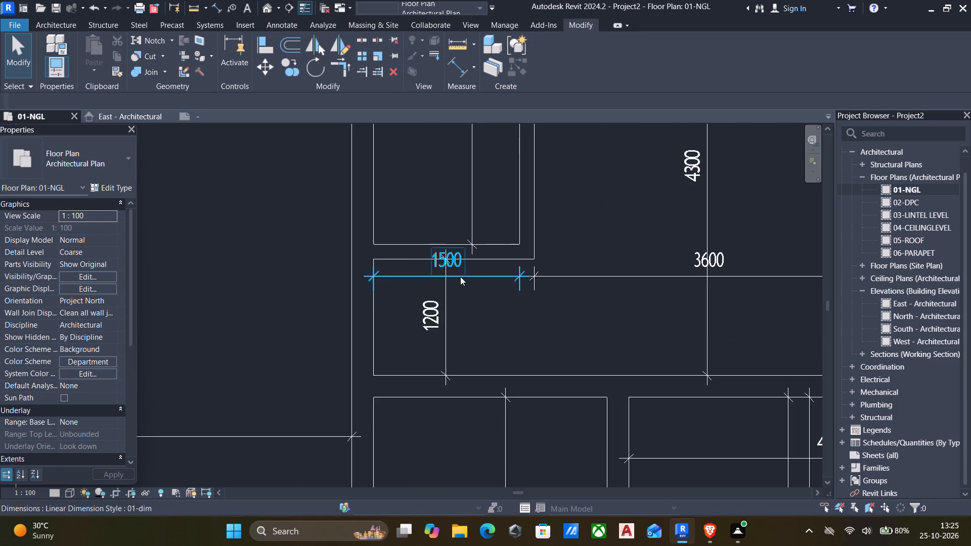
left_click(455, 280)
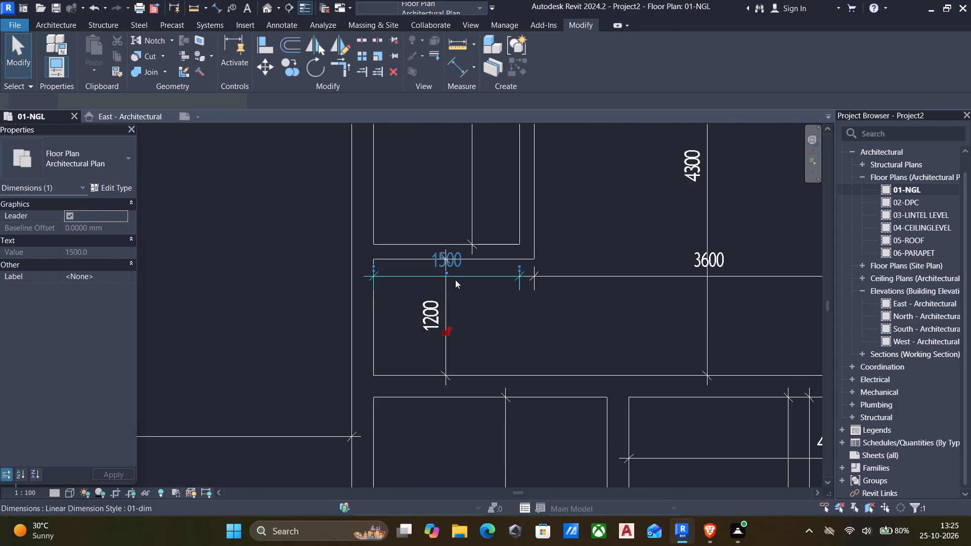
key("Up")
key("Up")
key("Up")
key("Up")
key("Up")
key("Up")
key("Up")
key("Up")
key("Up")
key("Up")
key("Up")
key("Up")
key("Up")
key("Up")
key("Up")
key("Up")
key("Up")
key("Up")
key("Up")
key("Up")
key("Up")
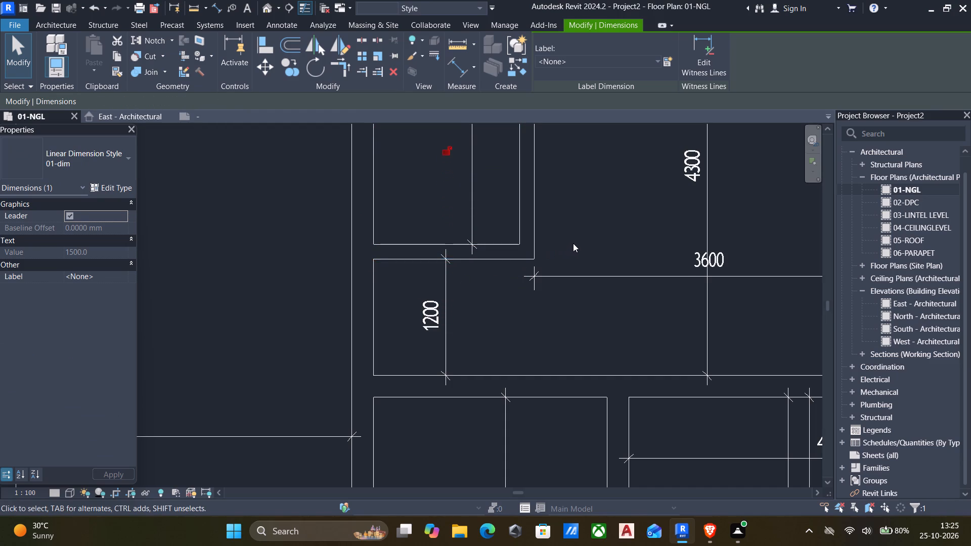
scroll(578, 240, "down", 4)
middle_click_drag(579, 244, 566, 414)
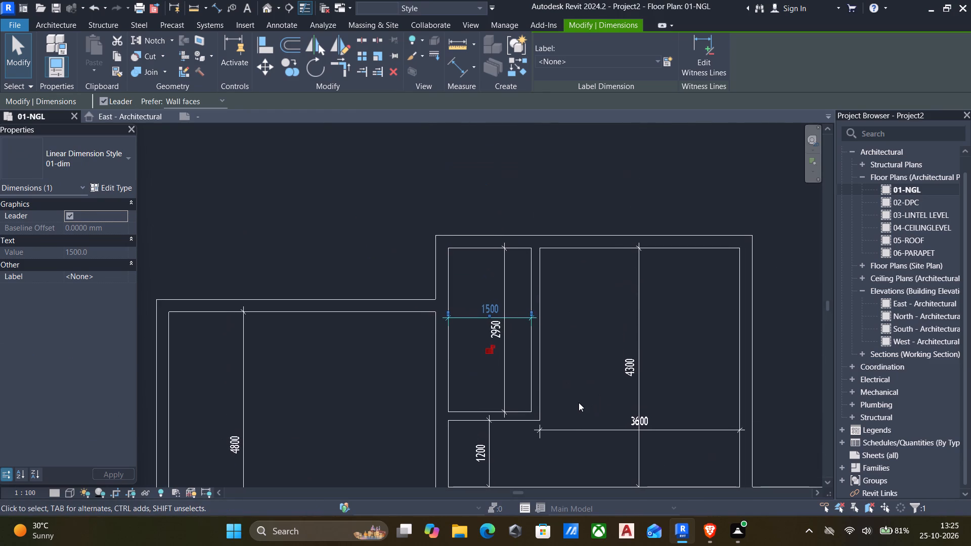
left_click(579, 402)
Look over the rooms and their dimensions across the 01-NGL floor plan.
scroll(425, 376, "down", 3)
middle_click_drag(407, 385, 476, 278)
scroll(477, 276, "down", 1)
scroll(541, 310, "up", 4)
scroll(565, 340, "down", 3)
middle_click_drag(567, 346, 562, 312)
middle_click_drag(552, 415, 556, 345)
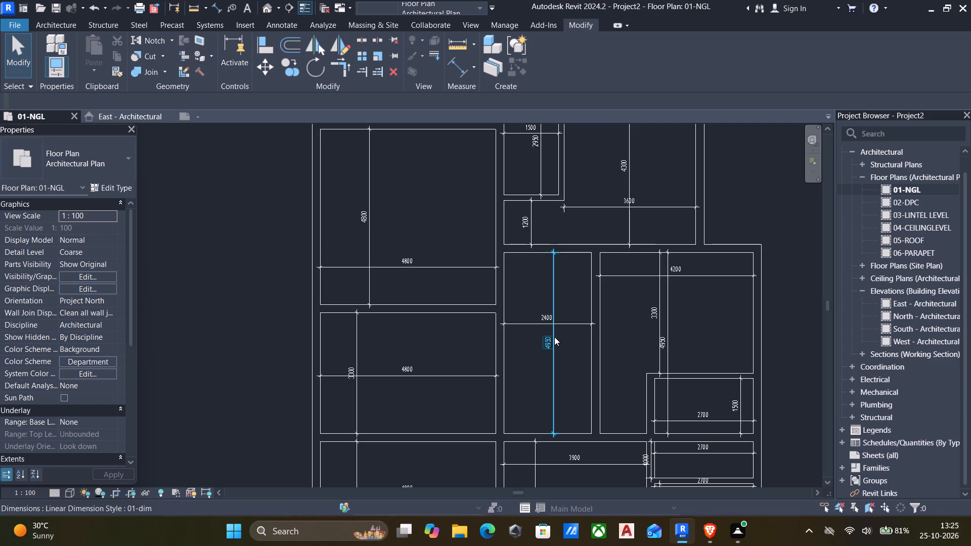
scroll(627, 204, "down", 4)
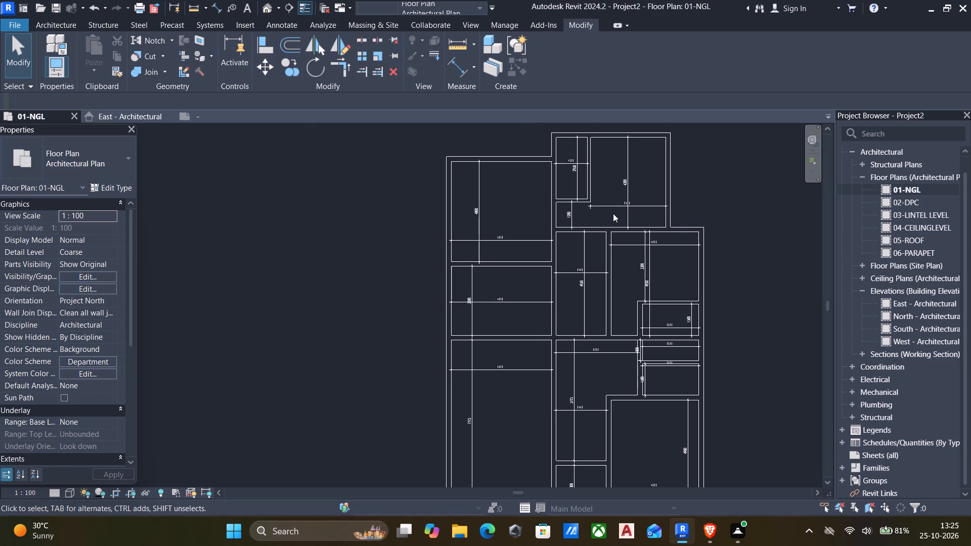
Select all the linear dimensions on the 01-NGL floor plan and delete them.
scroll(577, 213, "down", 2)
middle_click_drag(526, 259, 445, 249)
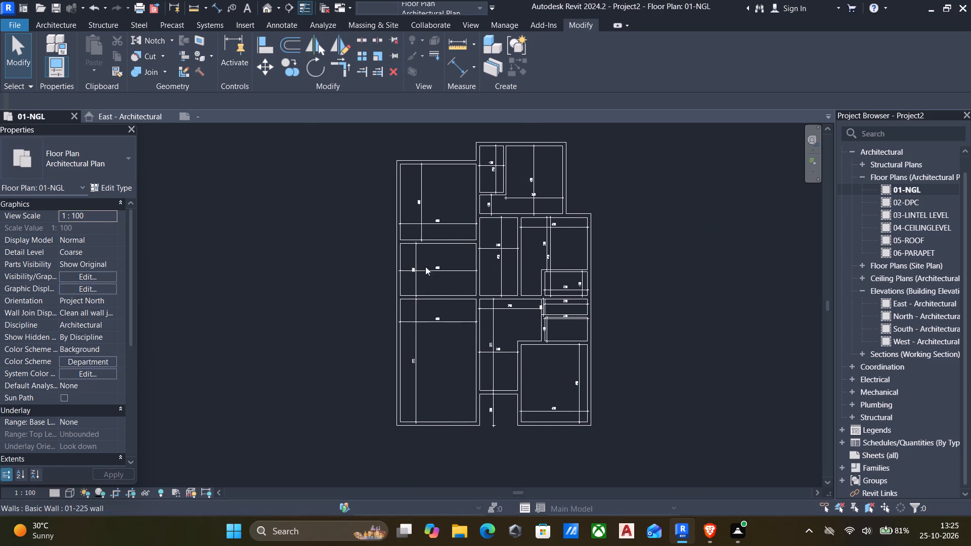
left_click(421, 348)
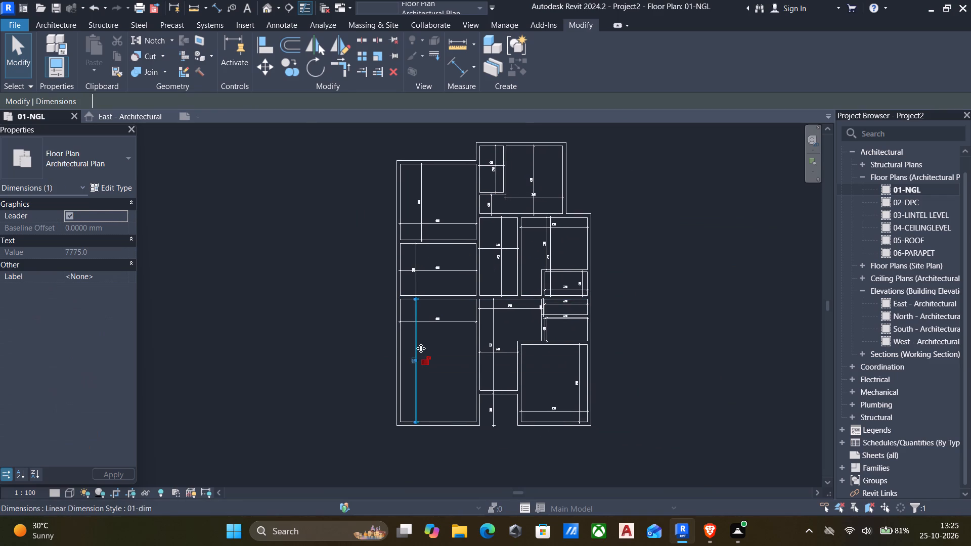
type("sa")
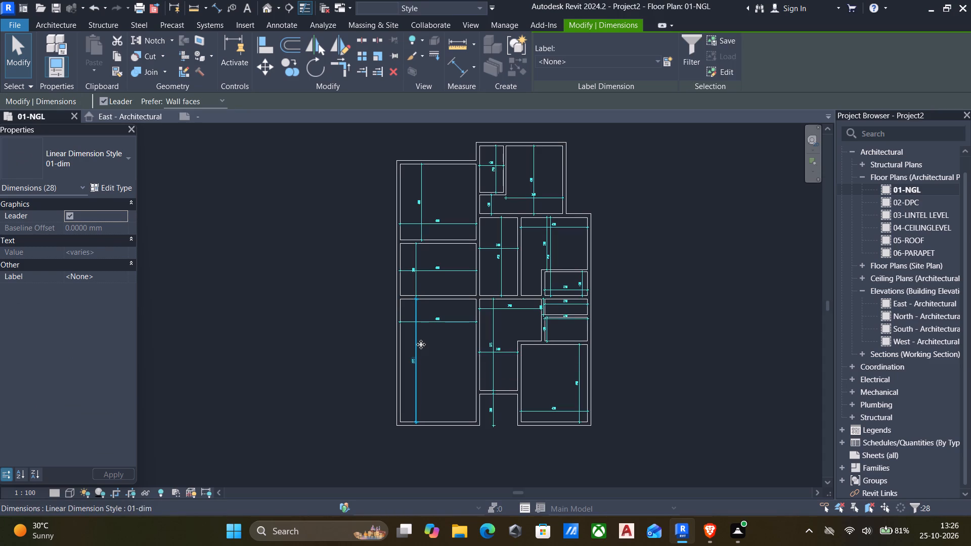
key("Delete")
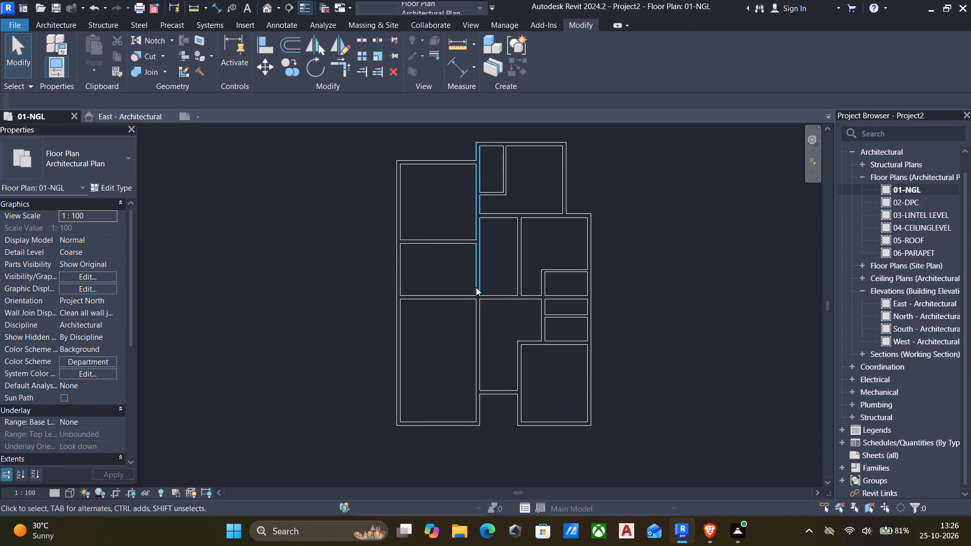
Draw detail lines from the lower-left room's inner face line: 1200 mm down from the outer wall face, and about 6200 mm to the right.
middle_click_drag(494, 350, 490, 324)
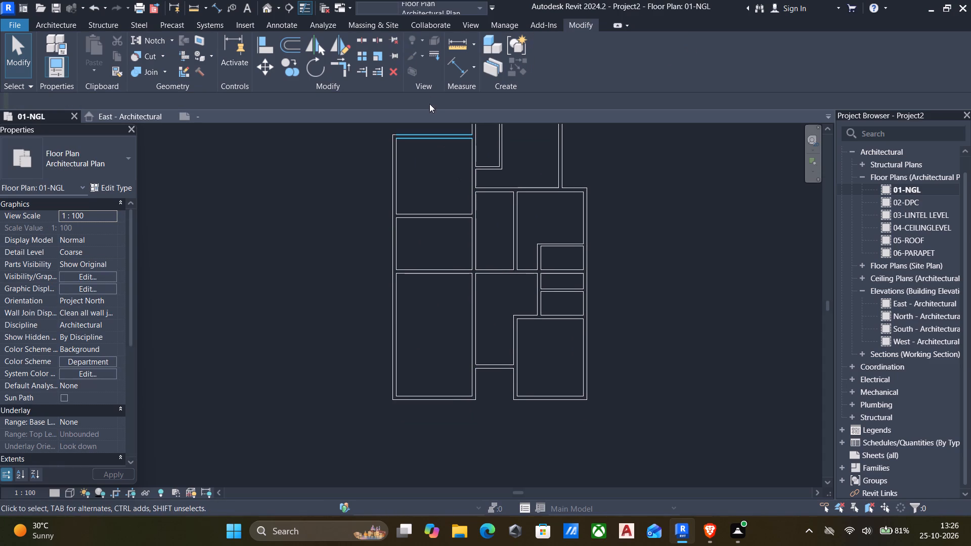
left_click(290, 19)
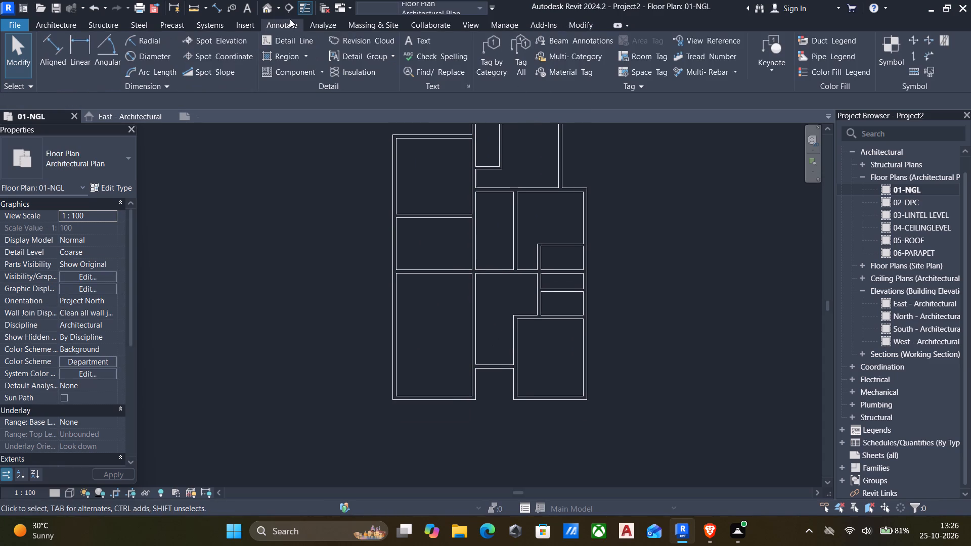
left_click(294, 34)
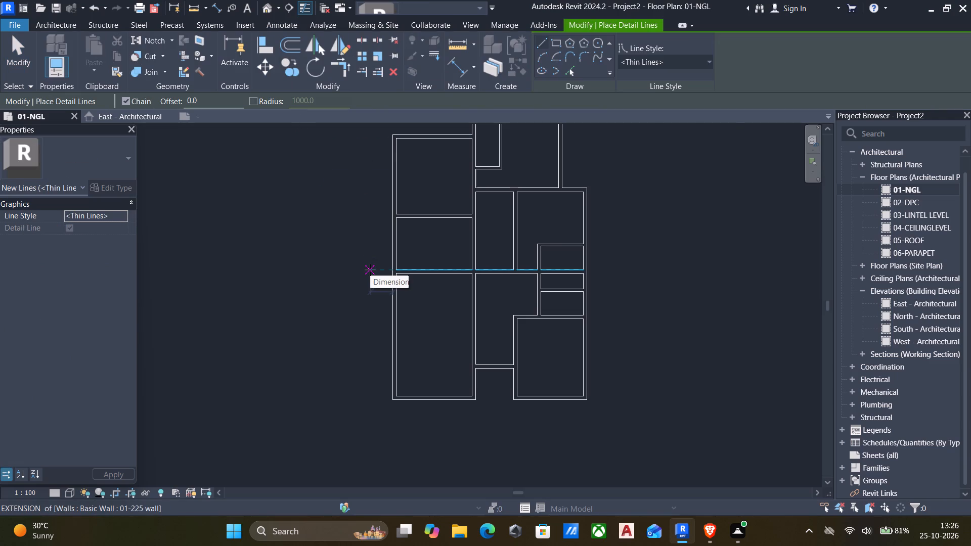
scroll(384, 376, "up", 4)
middle_click_drag(406, 421, 415, 300)
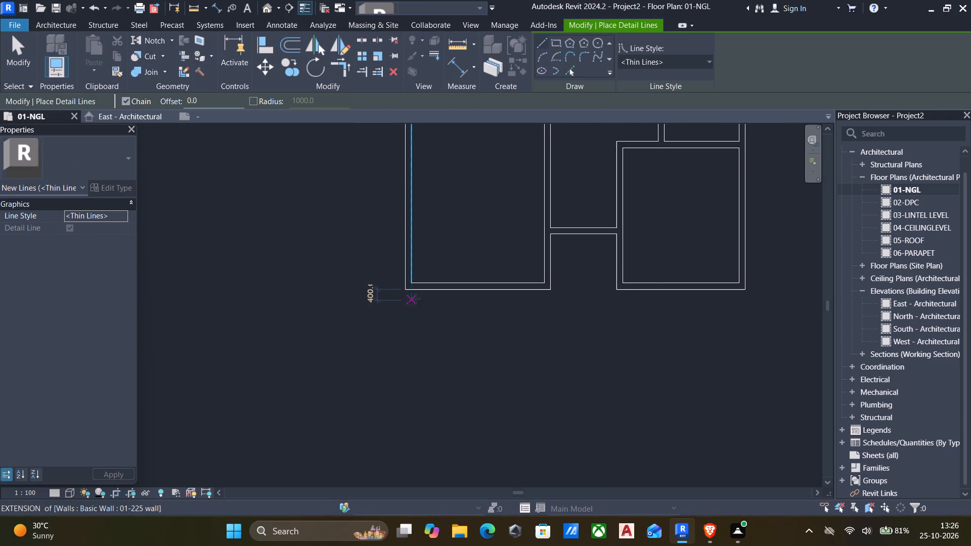
scroll(414, 297, "up", 1)
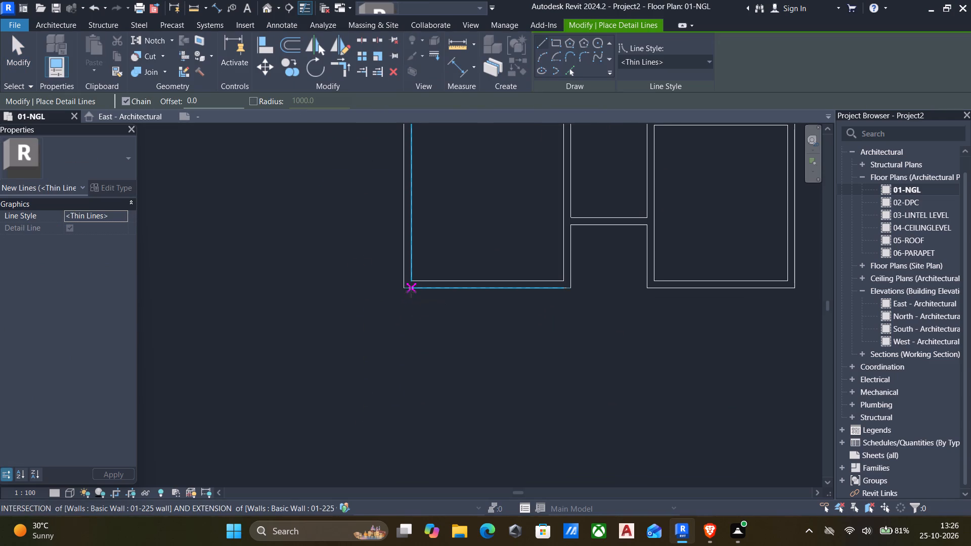
left_click(411, 292)
type("1200")
key("Return")
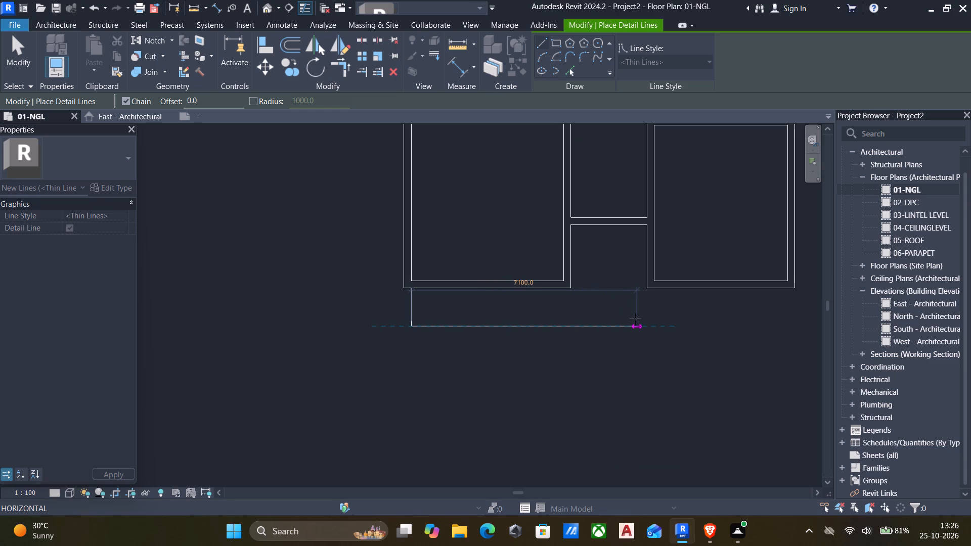
left_click(607, 321)
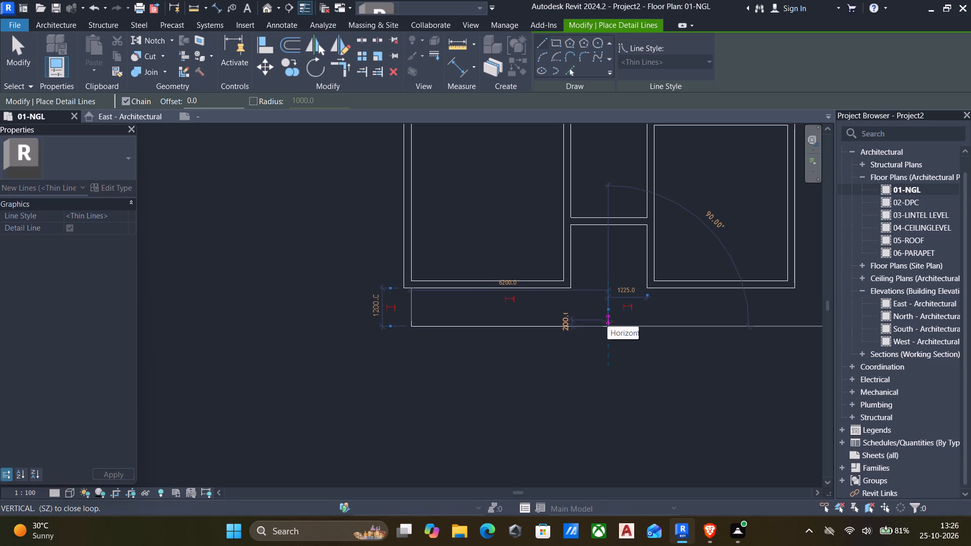
key("Escape")
Draw a 975 mm detail line across the entrance recess from its left wall corner, and connect its end down to the lower detail line.
left_click(570, 290)
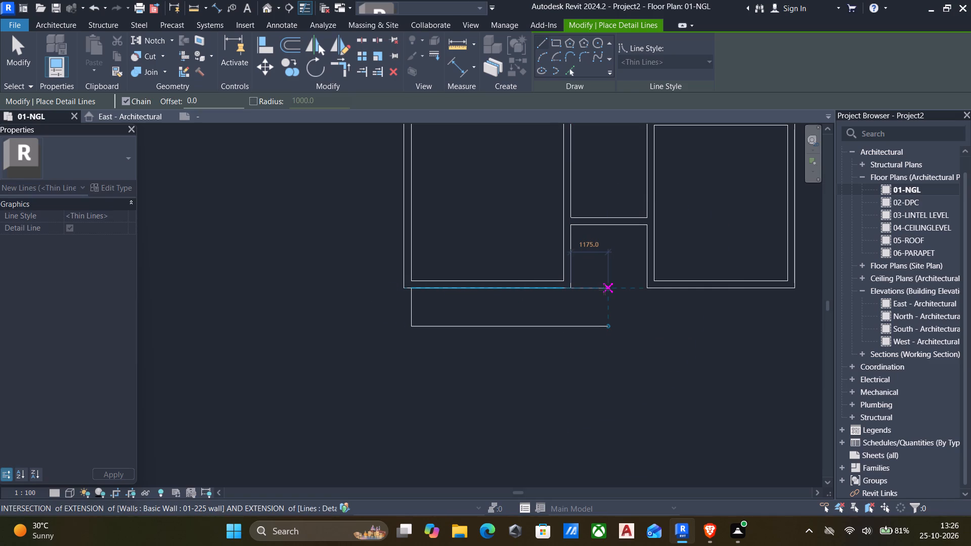
key("9")
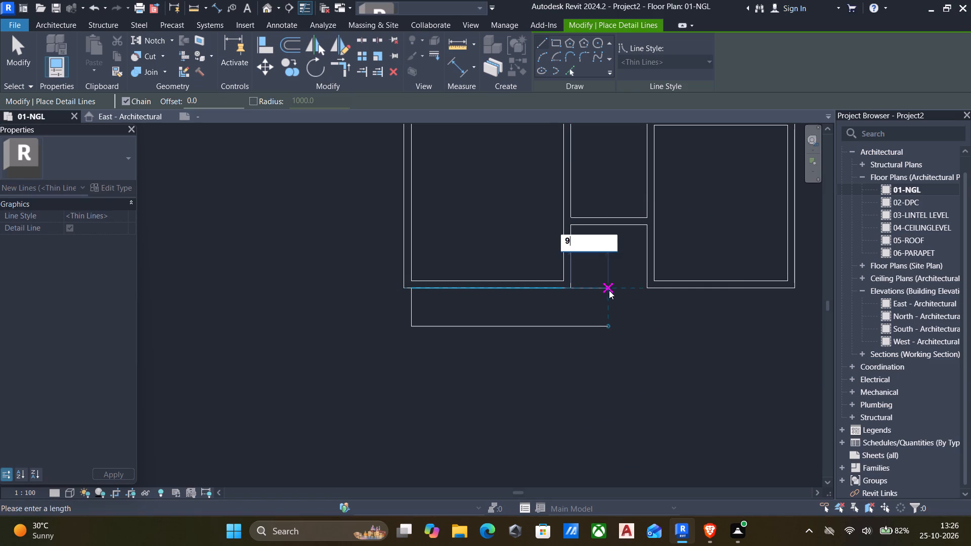
type("75")
key("Return")
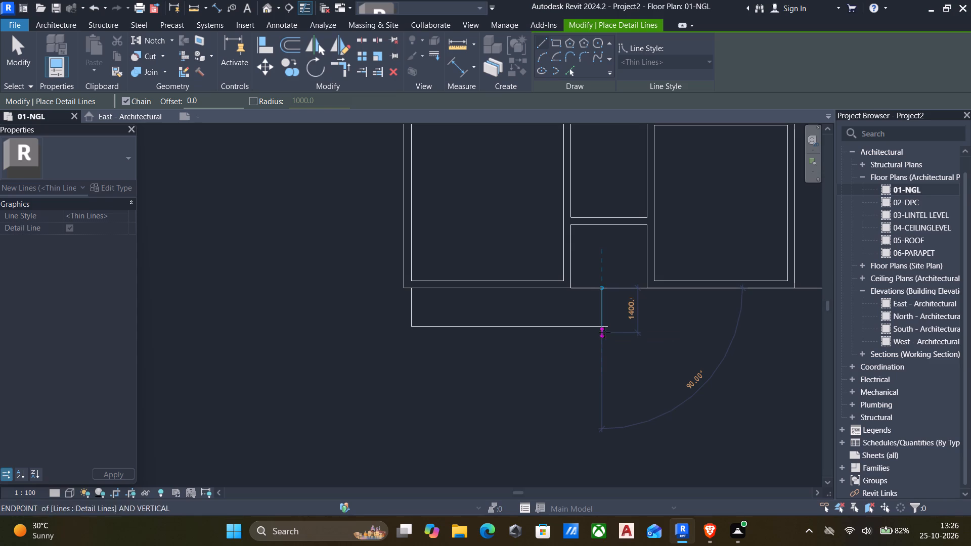
left_click(601, 327)
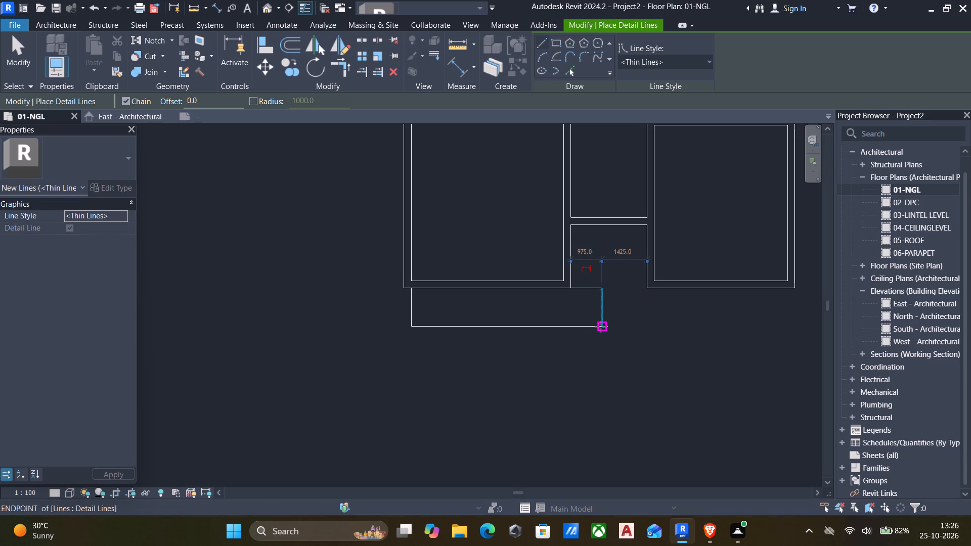
key("Escape")
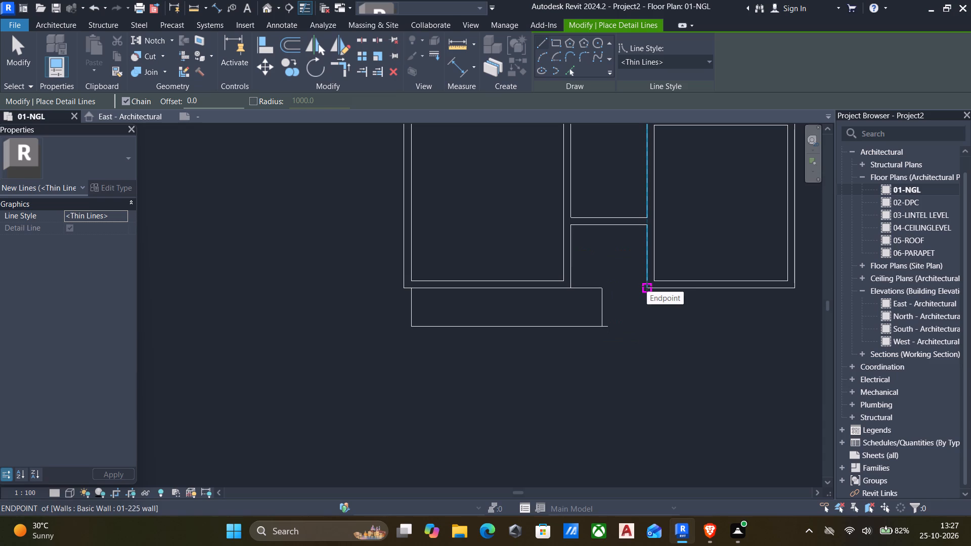
Draw a detail outline below the lower-right room from its left wall corner, about 1200 mm deep and 1500 mm wide, ending at the wall.
left_click_drag(647, 286, 647, 291)
left_click_drag(643, 332, 643, 341)
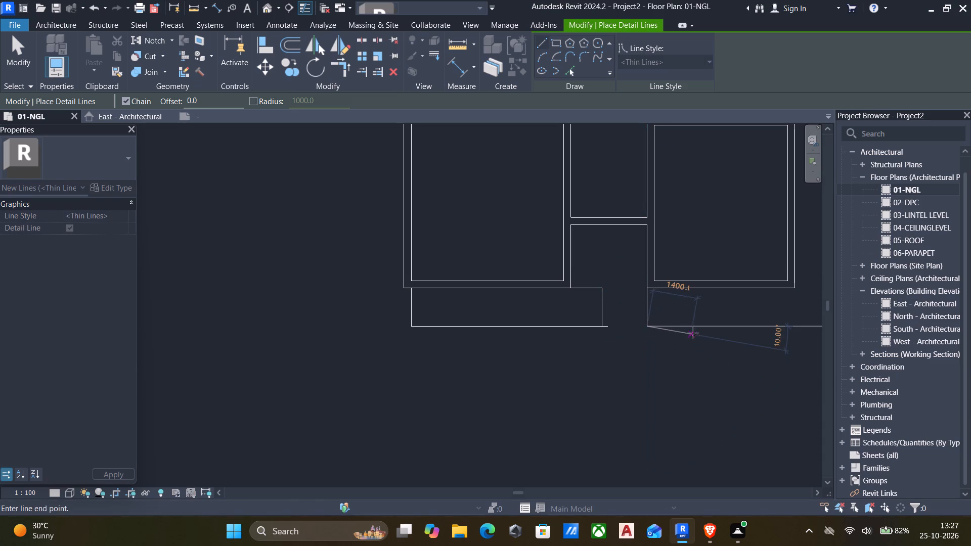
key("1")
type("500")
key("Return")
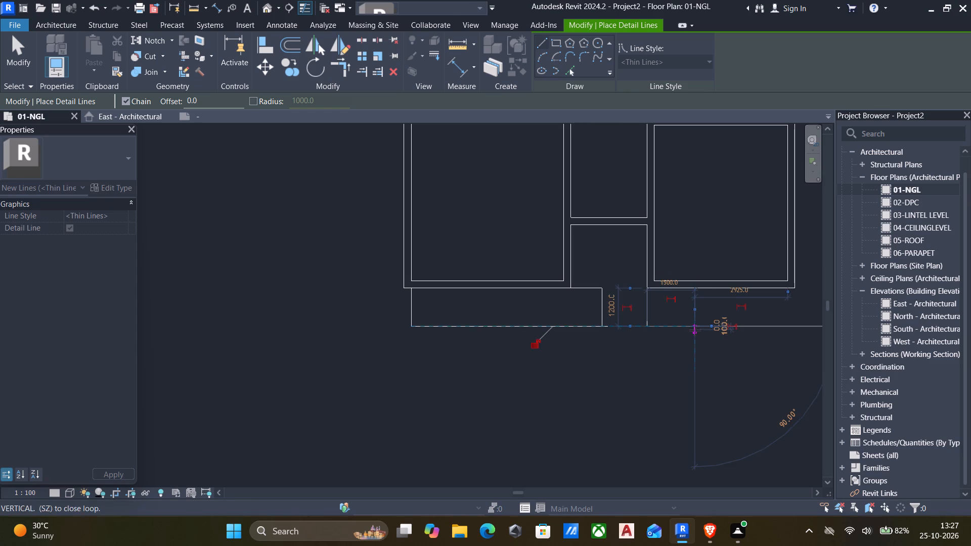
left_click(694, 293)
key("Escape")
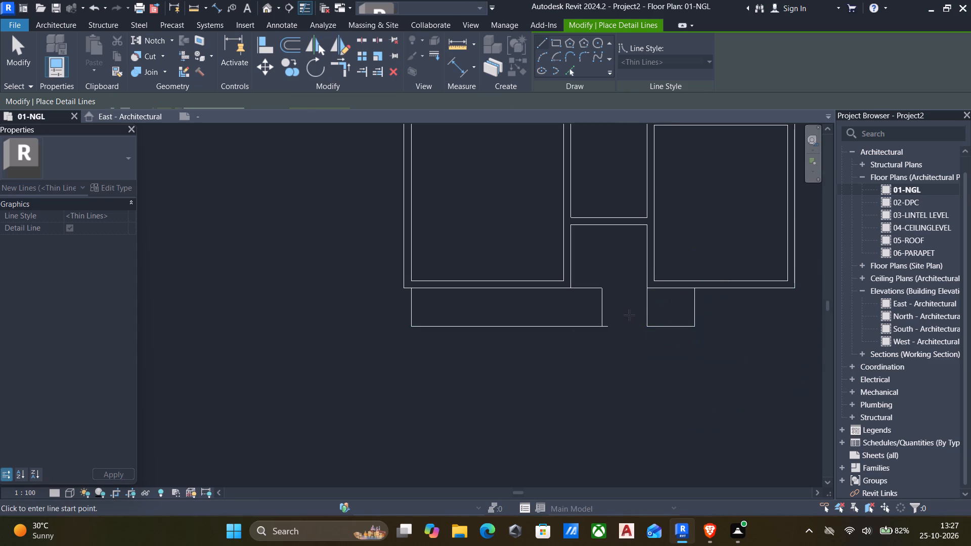
key("Escape")
Trim the overhanging end of the lower detail line to a corner with the vertical line on the left outline.
type("tr")
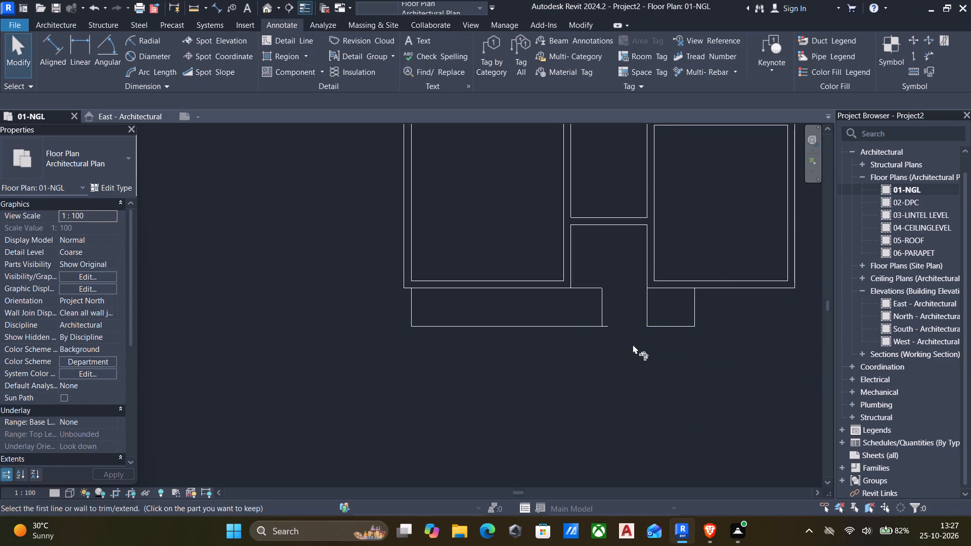
left_click(586, 328)
left_click(599, 310)
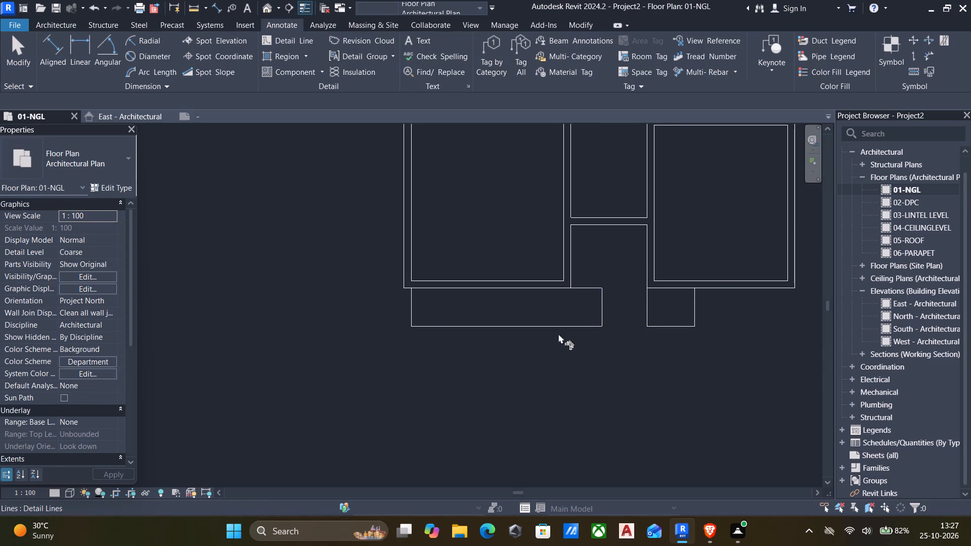
middle_click_drag(543, 348, 587, 360)
key("Escape")
Draw 01-225 walls by exterior finish face from the left outline's top corner: 1200 mm down, briefly right, and about 1697 mm diagonally to the room wall.
type("wa")
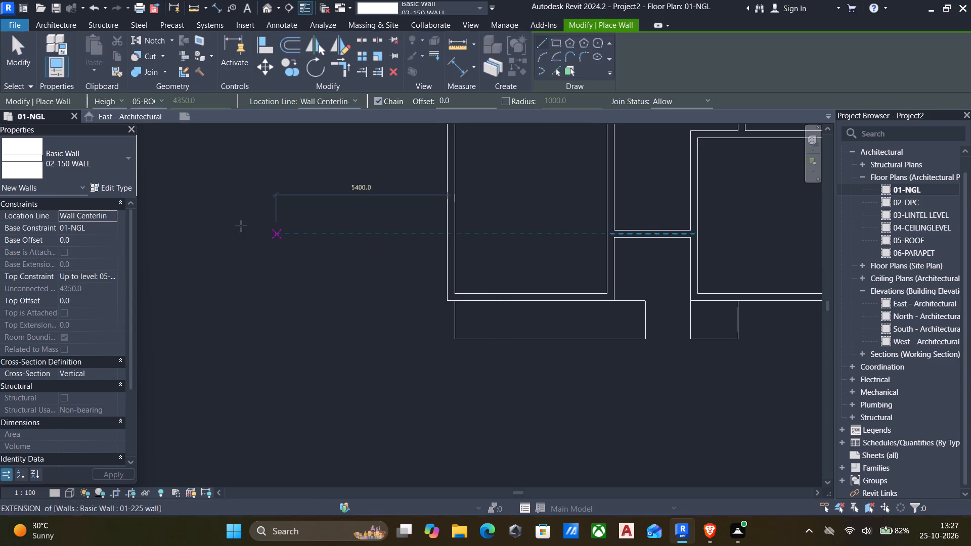
left_click(122, 171)
scroll(94, 264, "up", 6)
left_click(87, 229)
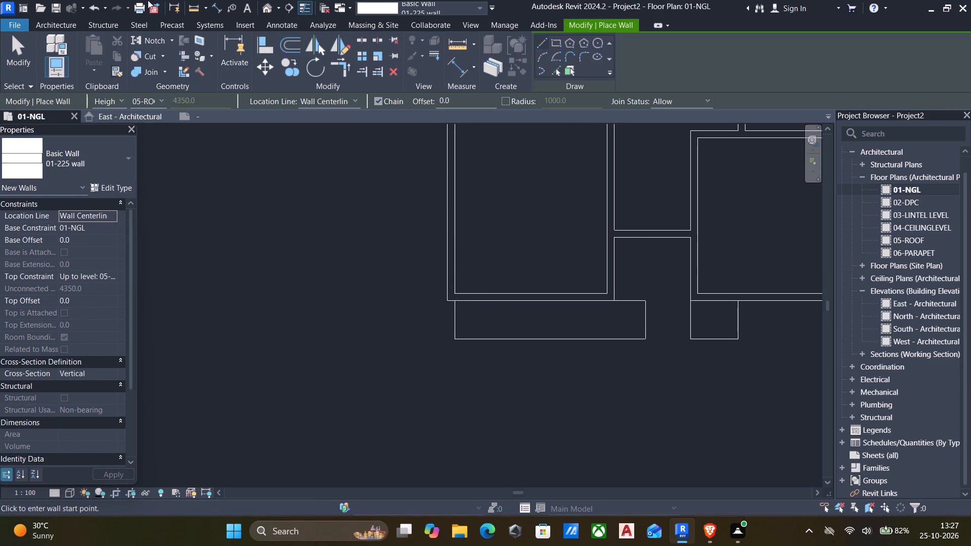
left_click(345, 97)
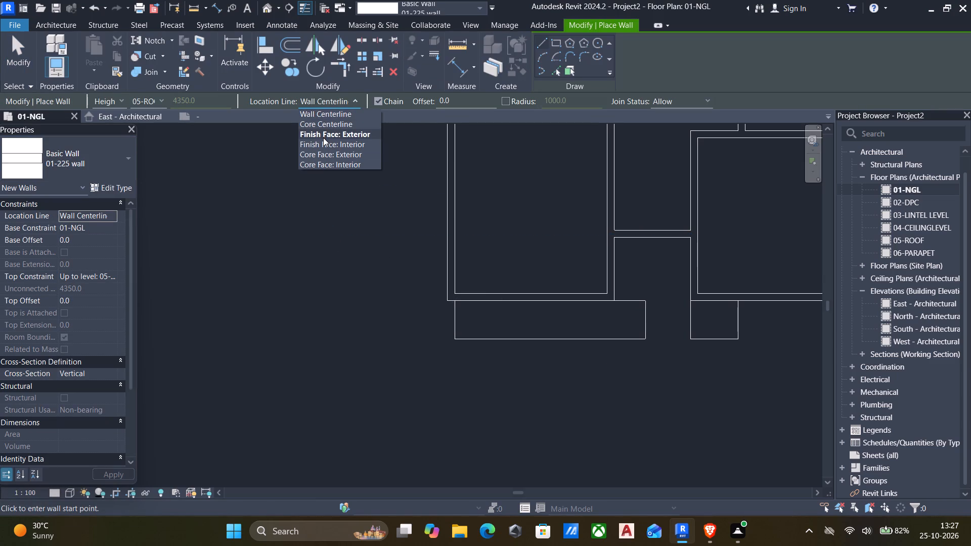
left_click(337, 136)
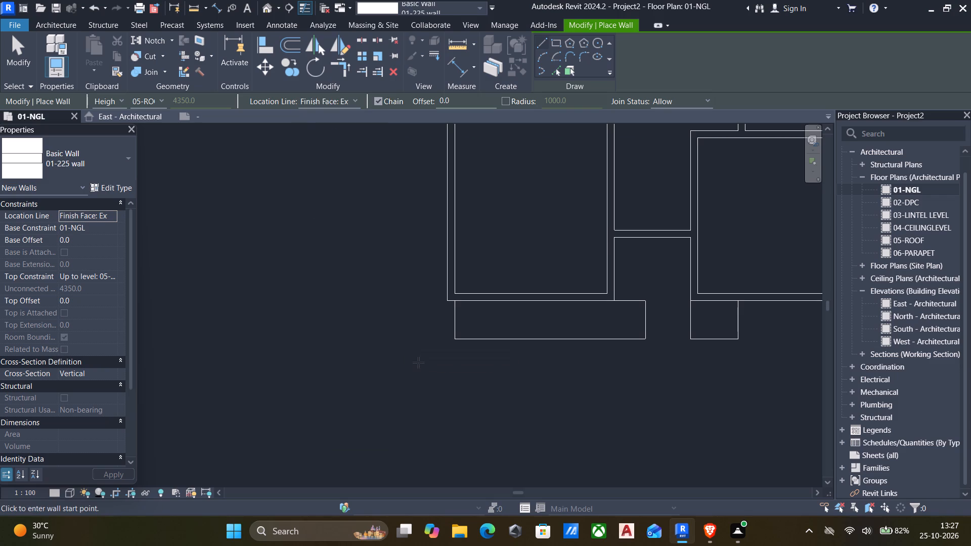
scroll(438, 370, "up", 4)
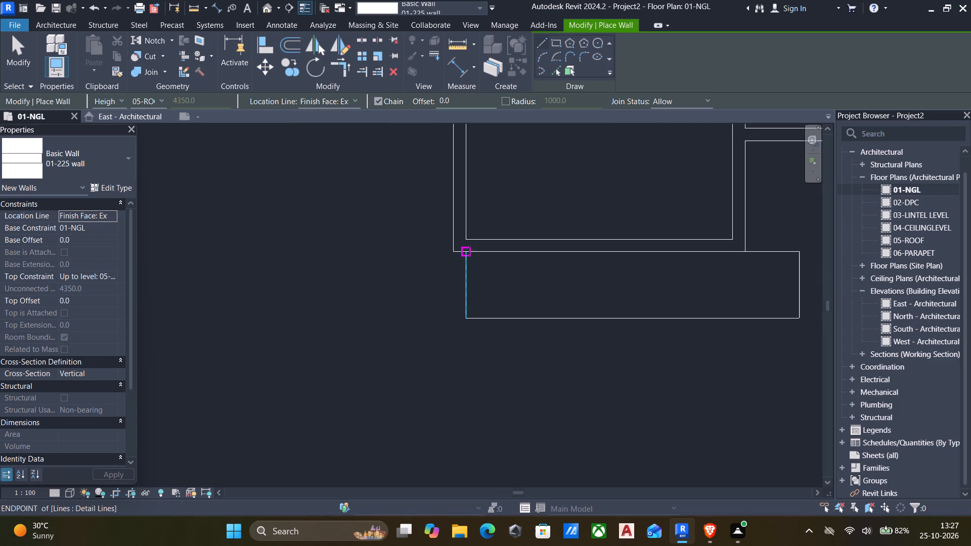
left_click(468, 252)
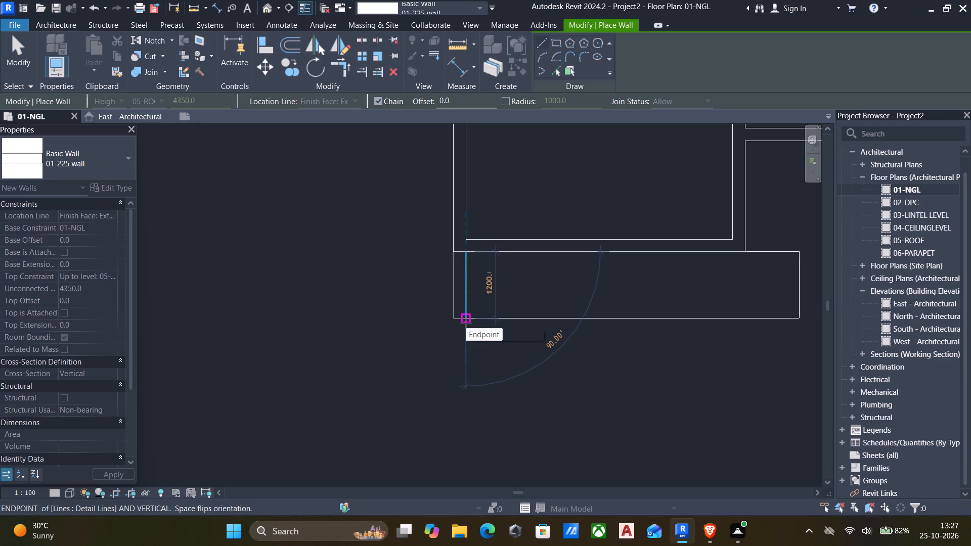
left_click(466, 323)
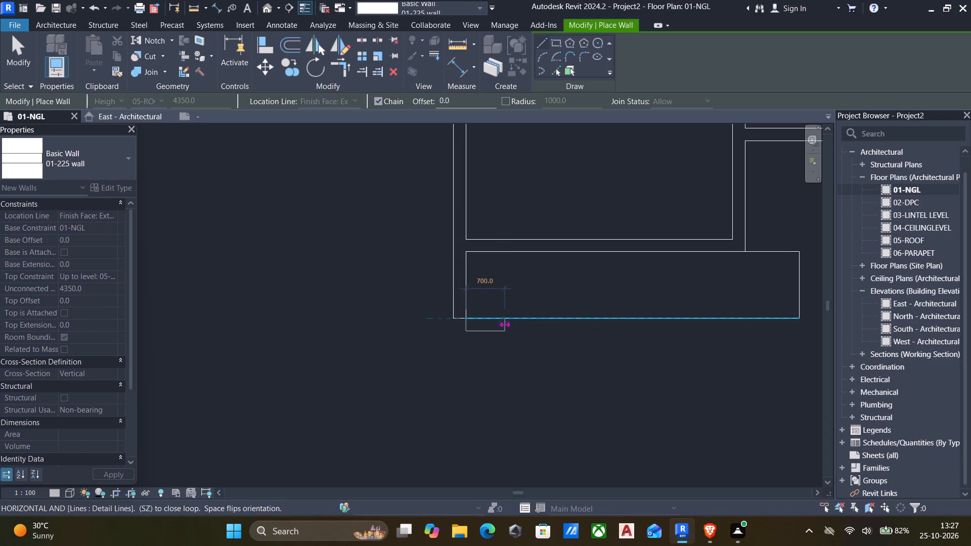
left_click(500, 321)
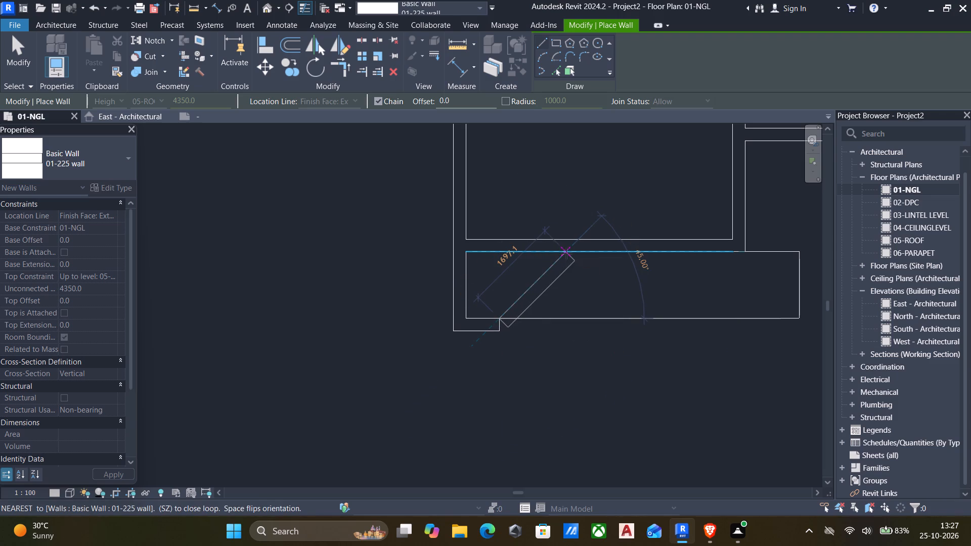
left_click(567, 253)
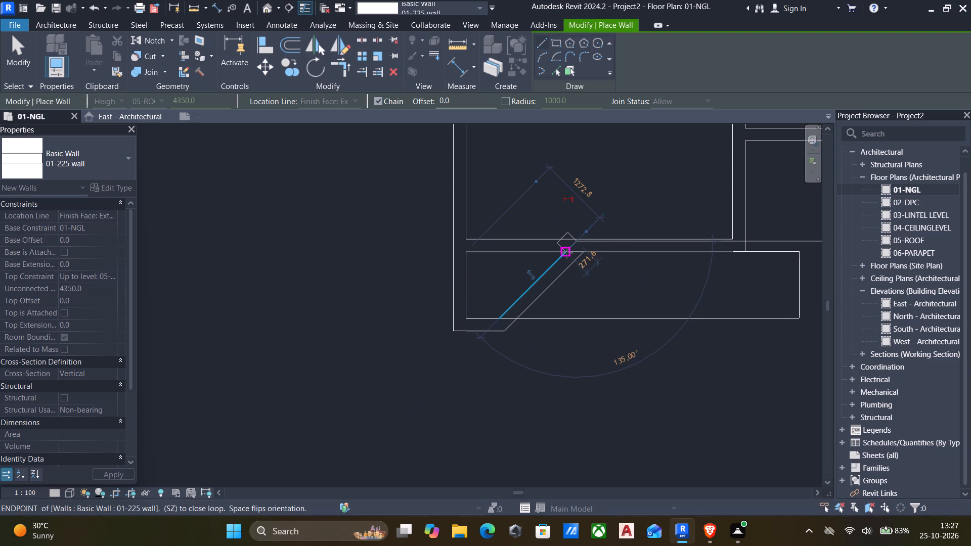
key("Escape")
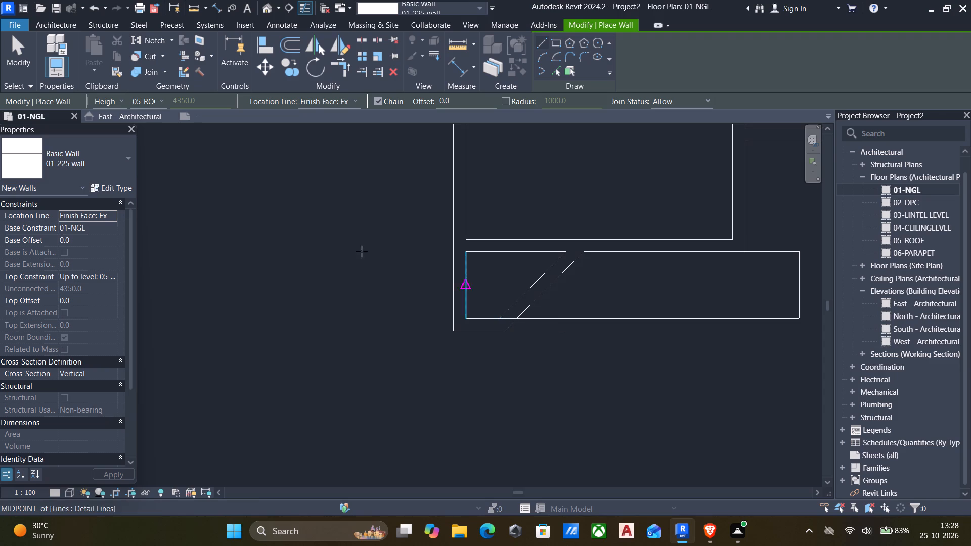
Draw low 01-225 walls up to 02-DPC with 25 top offset, from the diagonal wall's foot along the lower outline and 1425 mm up its end line.
left_click(118, 274)
left_click(117, 275)
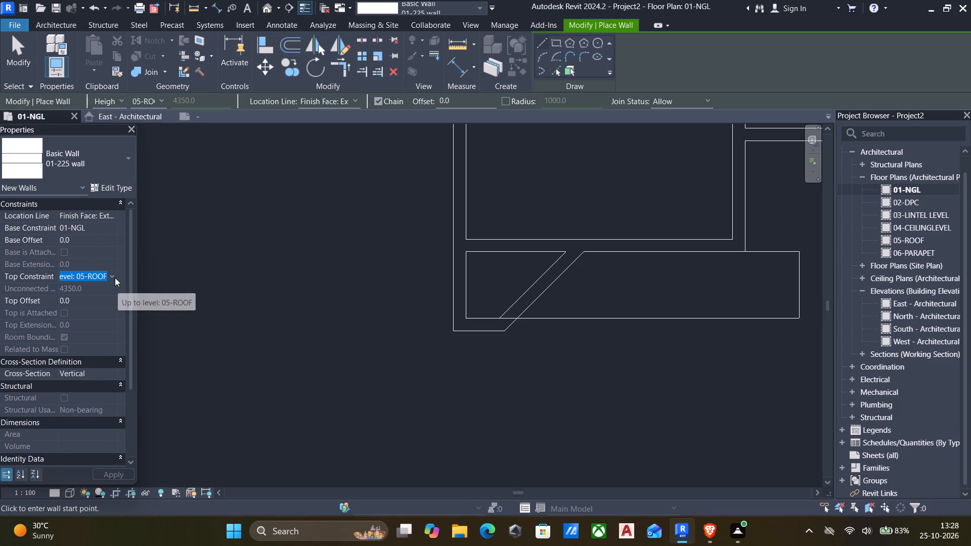
left_click(113, 277)
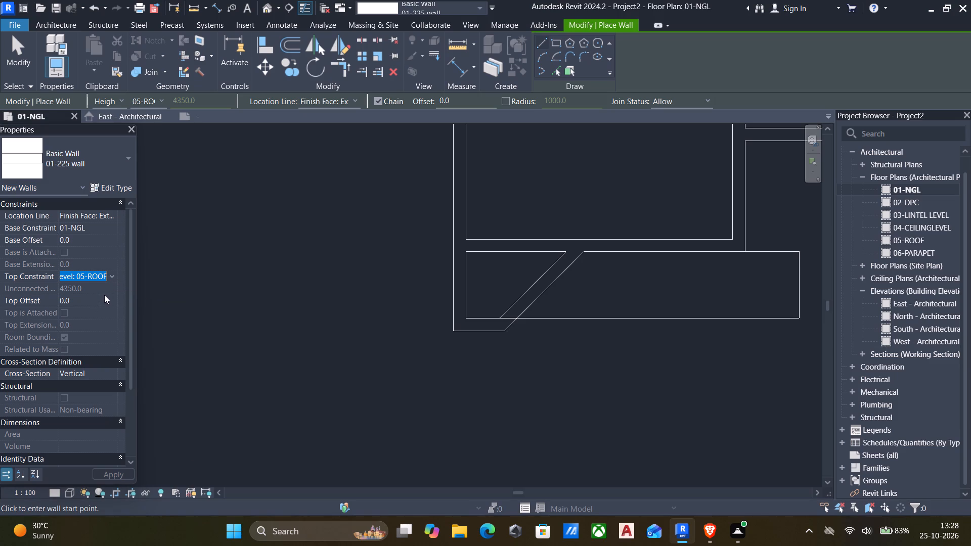
left_click(105, 294)
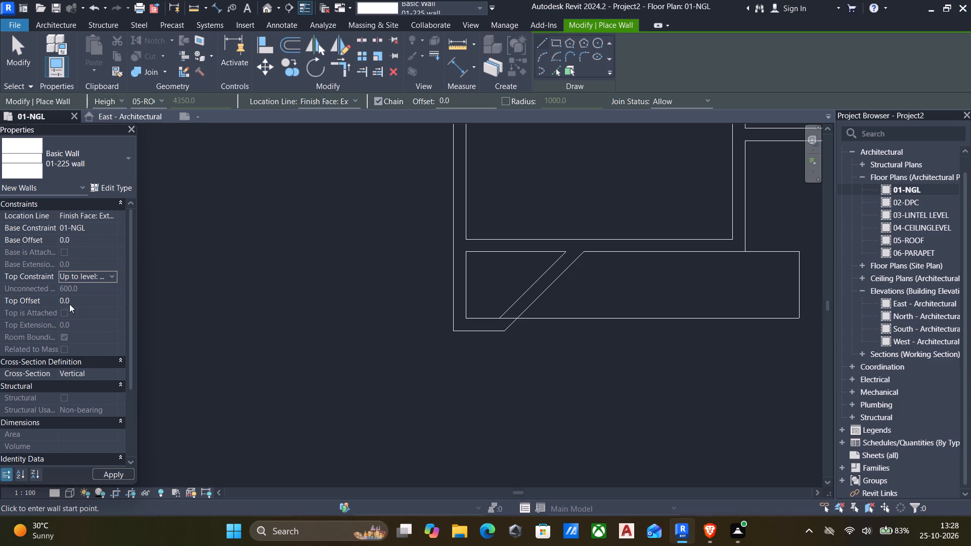
left_click(96, 301)
type("25")
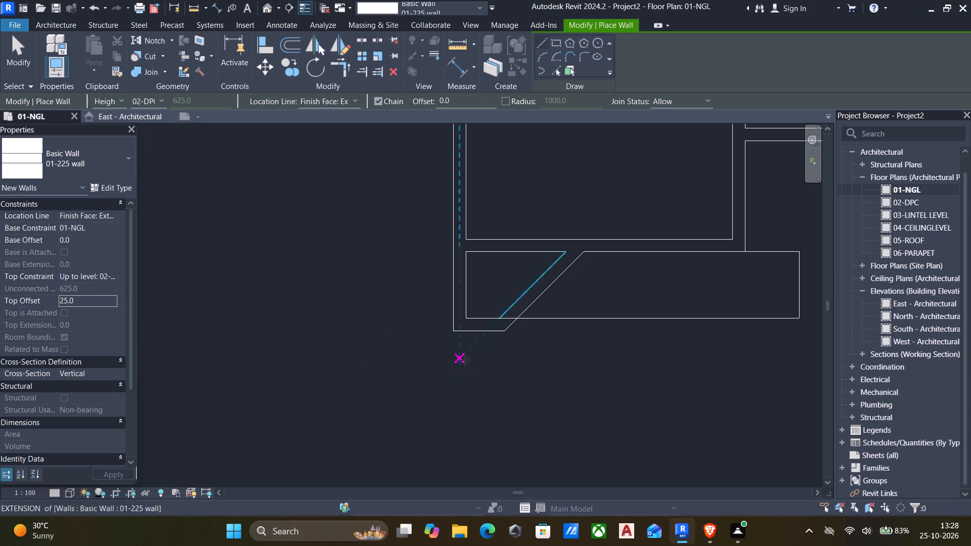
left_click(504, 334)
key("space")
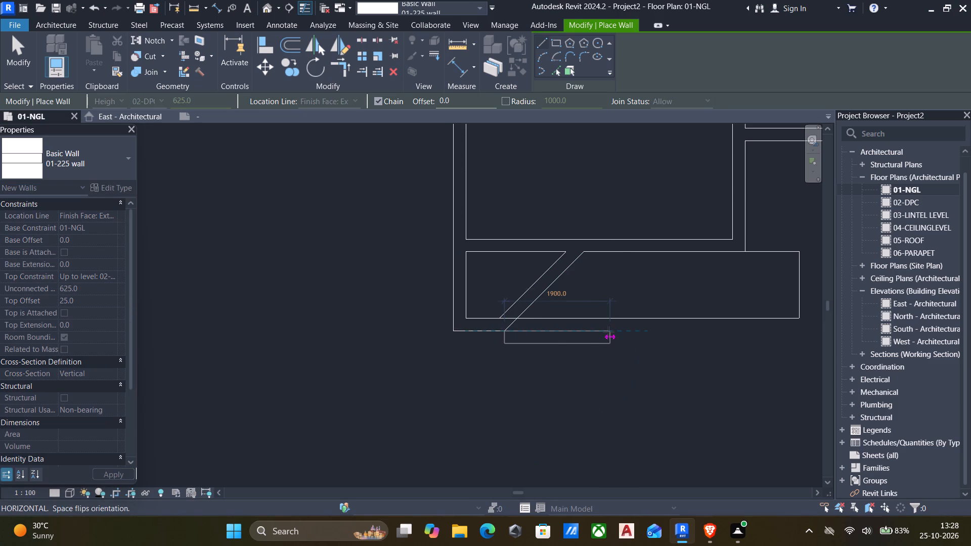
middle_click_drag(636, 339, 494, 357)
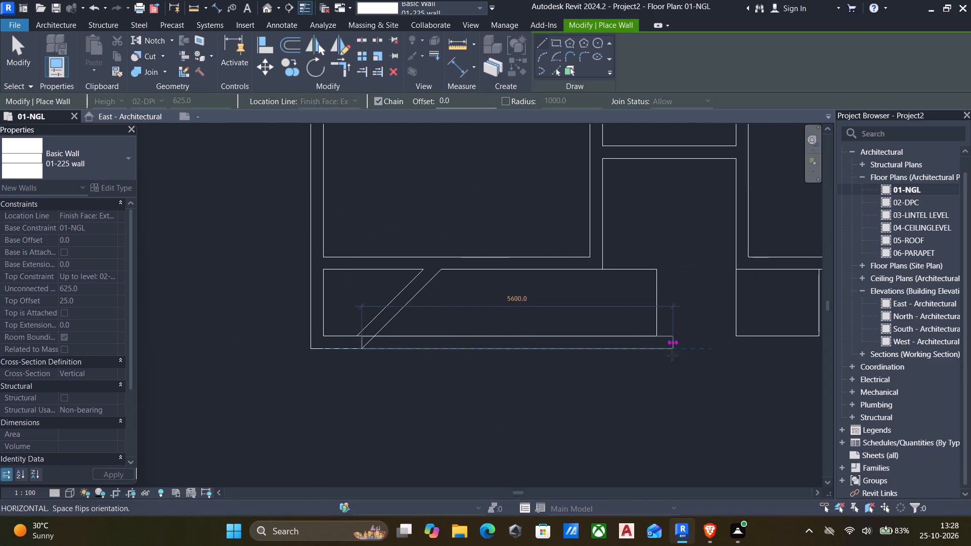
left_click(659, 352)
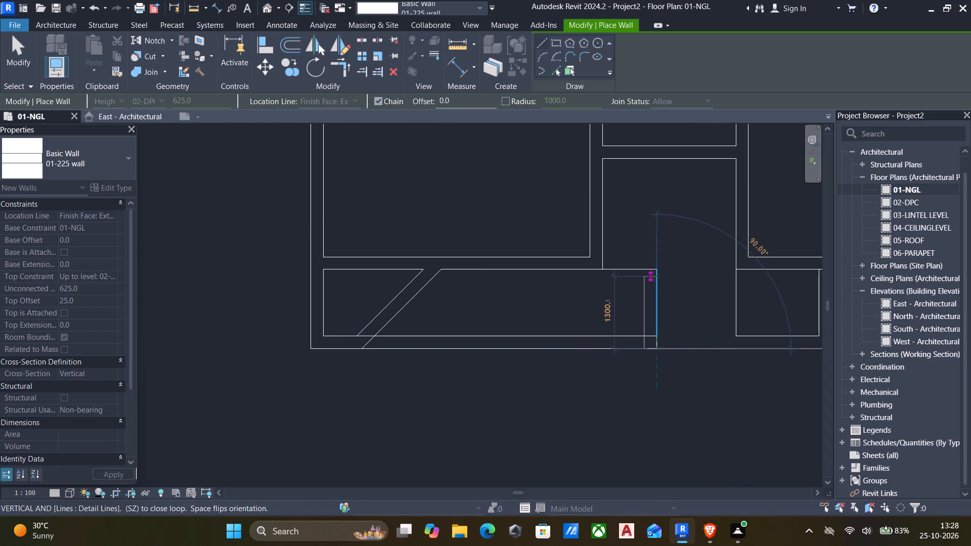
key("space")
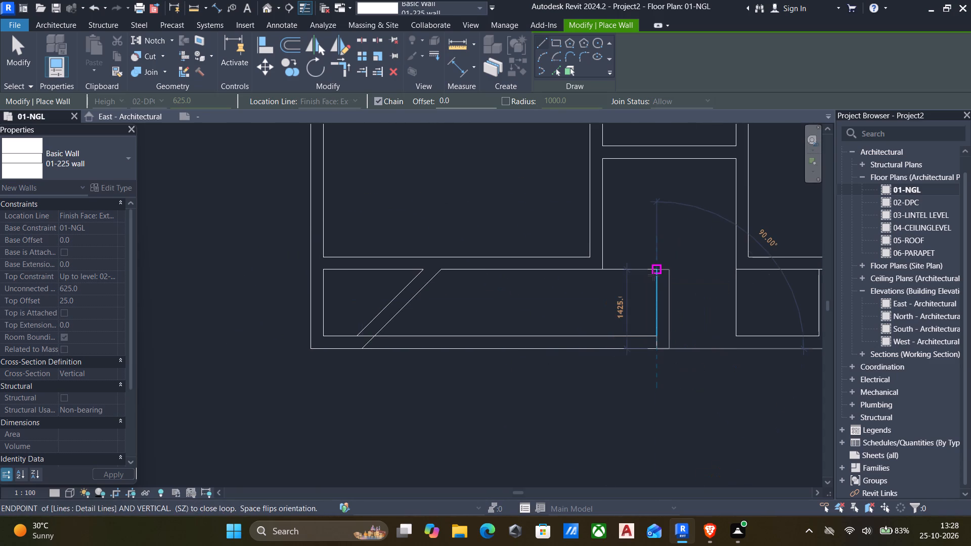
left_click(658, 268)
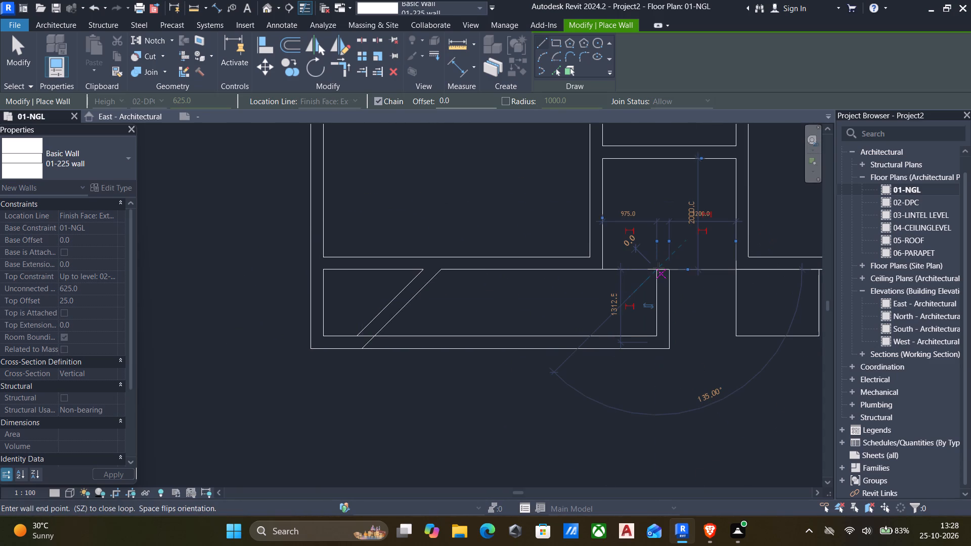
key("Escape")
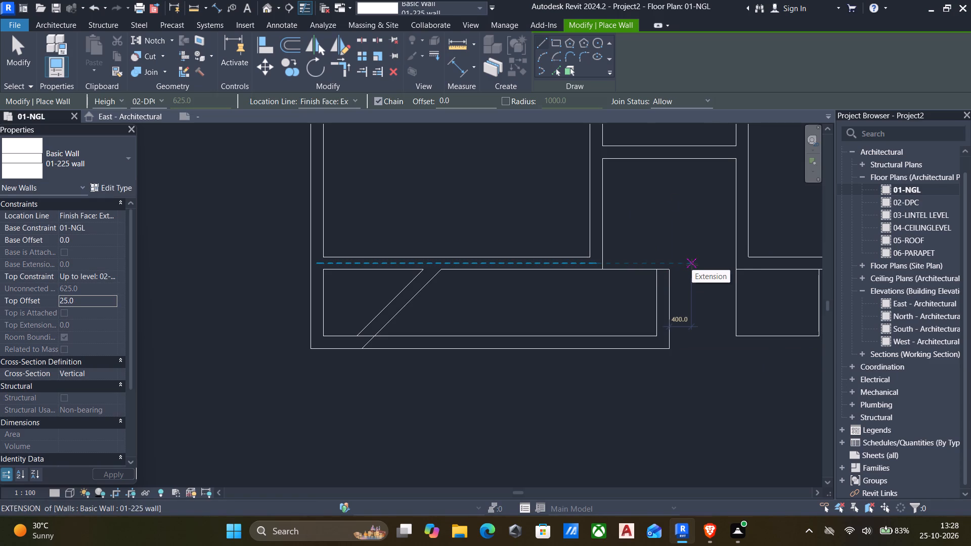
key("Escape")
Open the 02-DPC floor plan and examine the new front walls there.
left_click(895, 201)
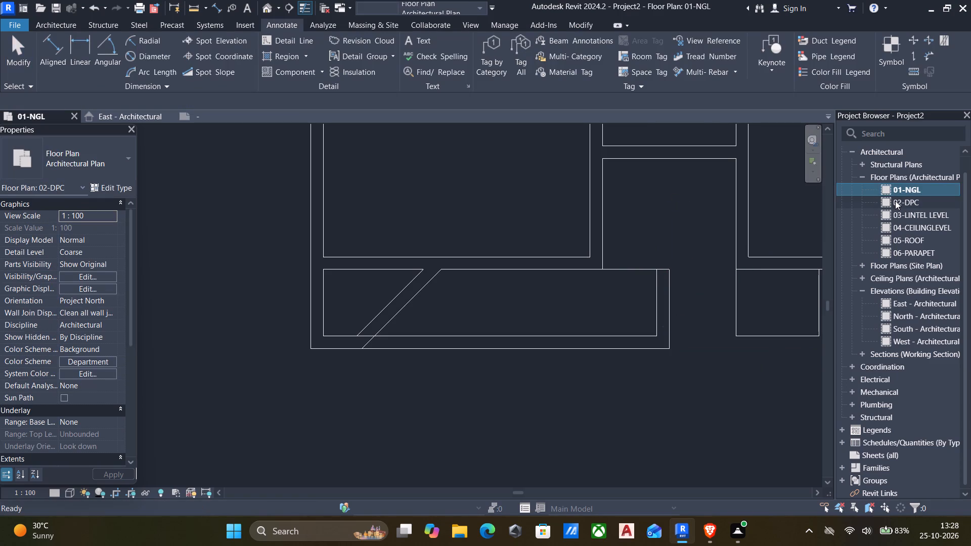
double_click(895, 201)
double_click(888, 197)
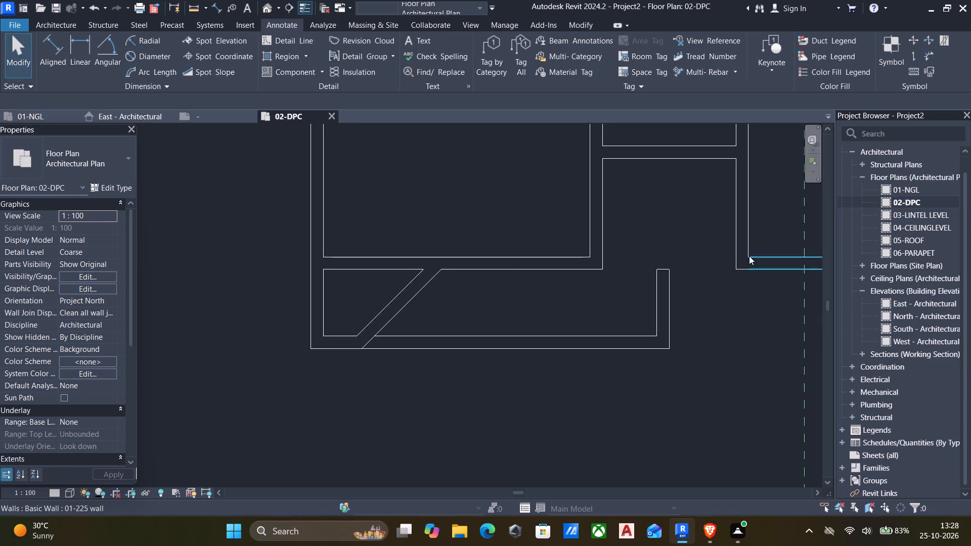
scroll(732, 268, "down", 5)
middle_click_drag(687, 288, 586, 314)
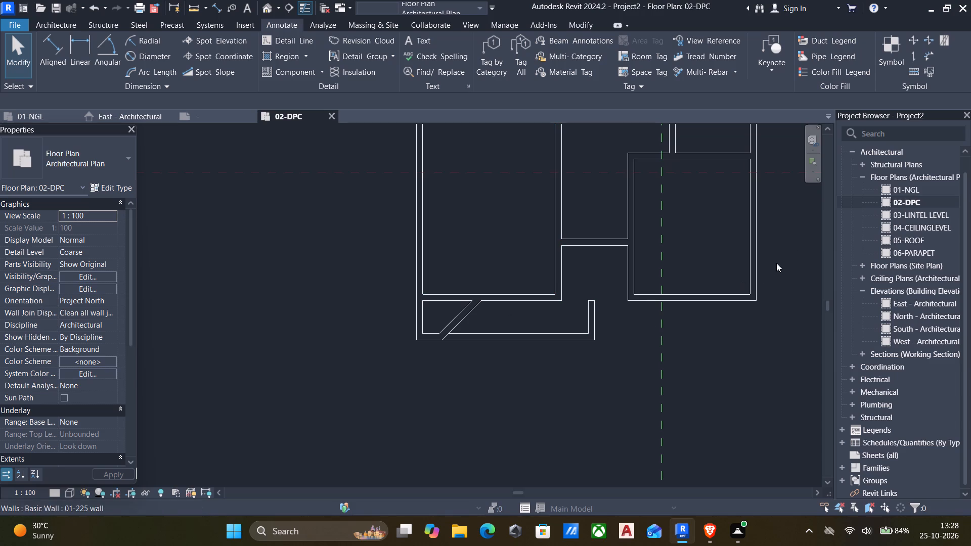
Copy the three detail lines below the lower-right room in 01-NGL and paste them aligned into the 02-DPC floor plan.
double_click(886, 189)
scroll(851, 240, "down", 5)
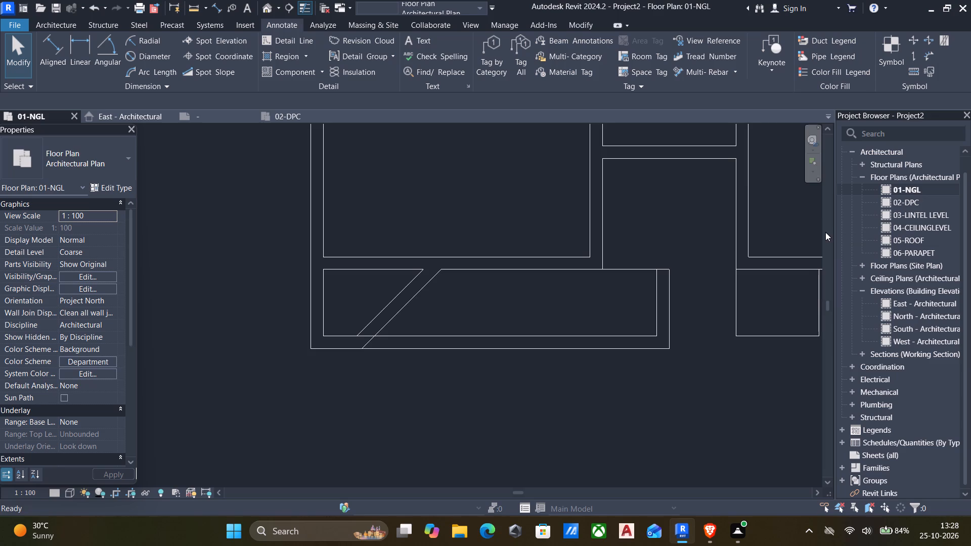
middle_click_drag(538, 264, 434, 279)
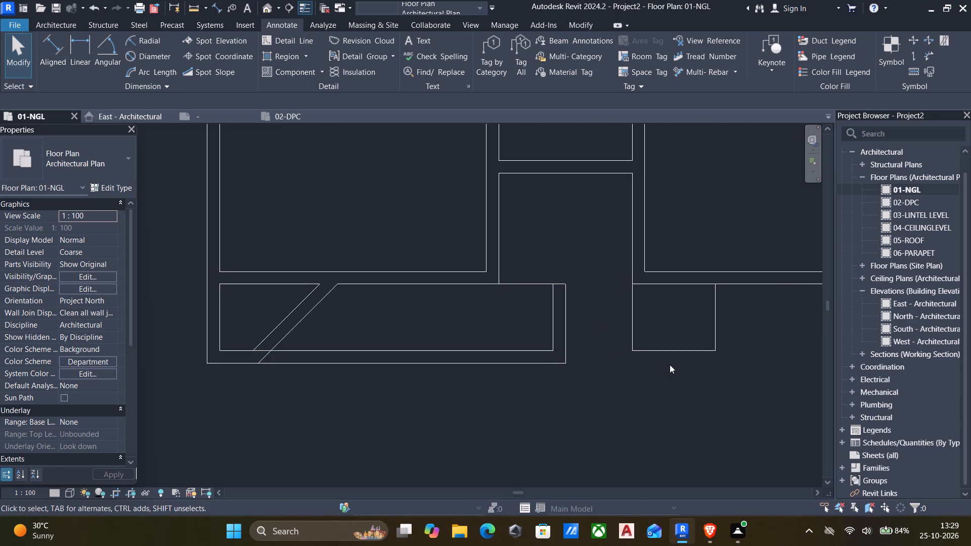
left_click_drag(751, 399, 585, 327)
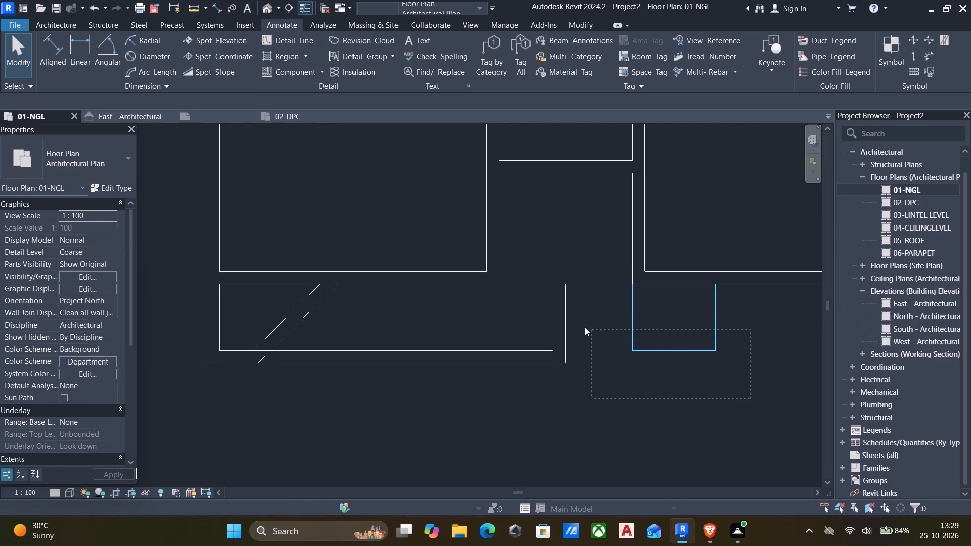
left_click_drag(585, 327, 599, 320)
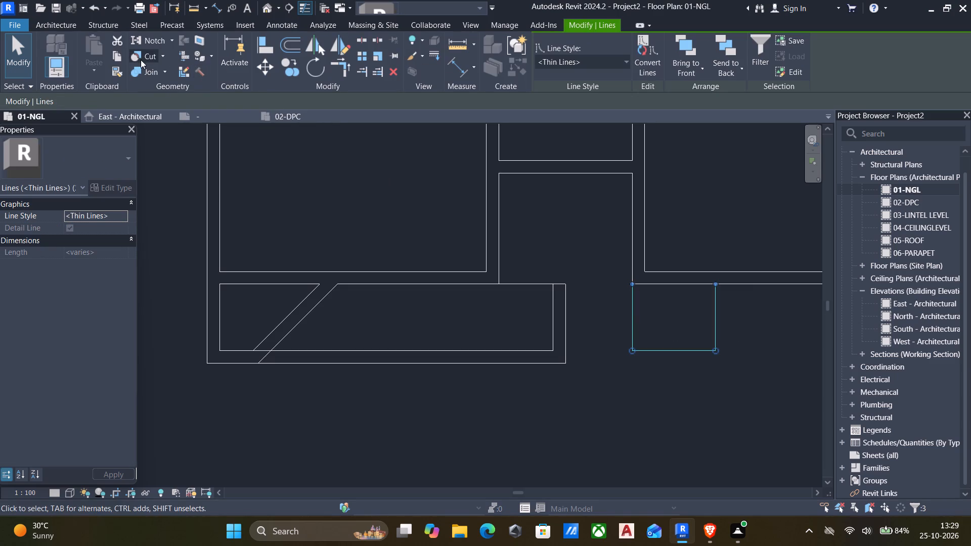
left_click(117, 61)
left_click(89, 71)
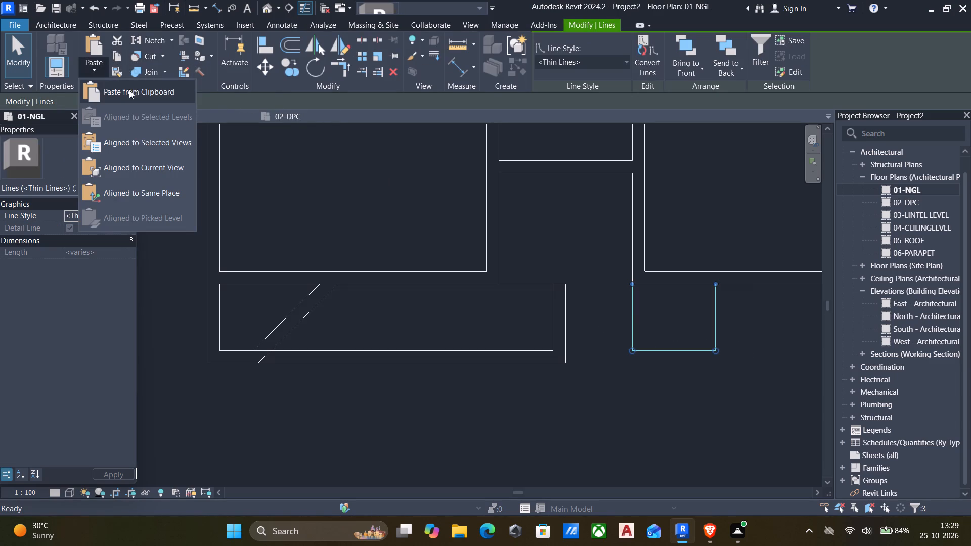
left_click(124, 143)
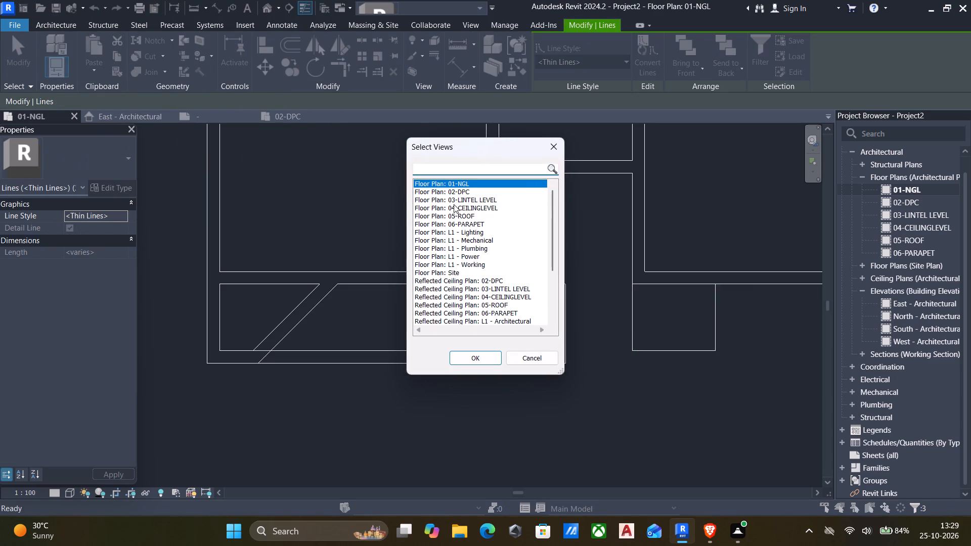
left_click(464, 193)
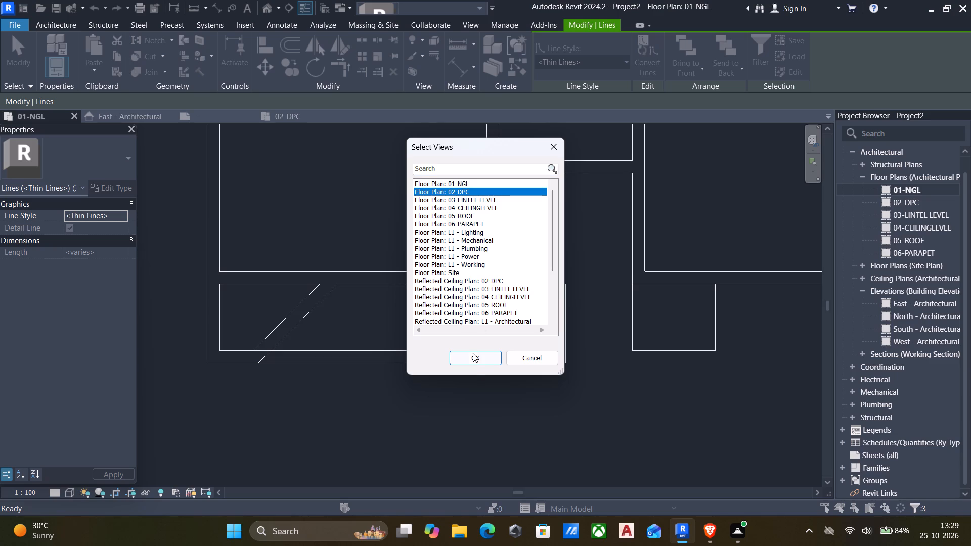
left_click(474, 359)
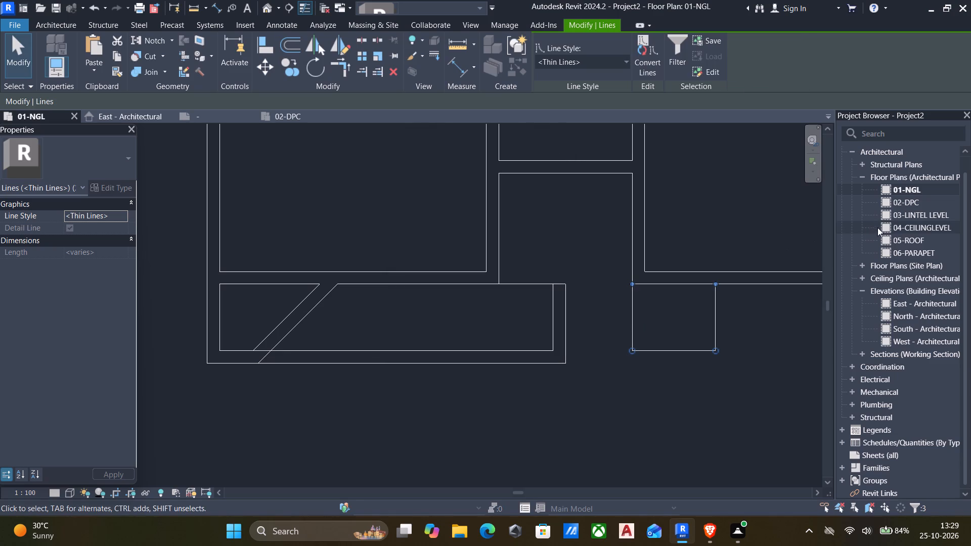
In the 02-DPC floor plan, draw a 1200 mm 01-225 wall up the pasted outline's outer vertical line to the lower-right room's wall.
double_click(886, 201)
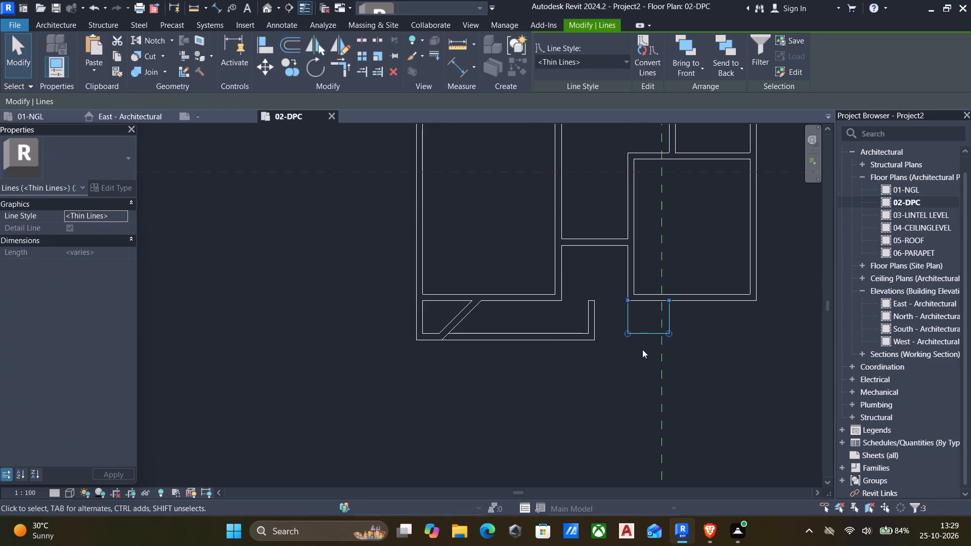
left_click(571, 412)
middle_click_drag(599, 387, 583, 389)
middle_click_drag(580, 387, 566, 376)
scroll(566, 376, "down", 7)
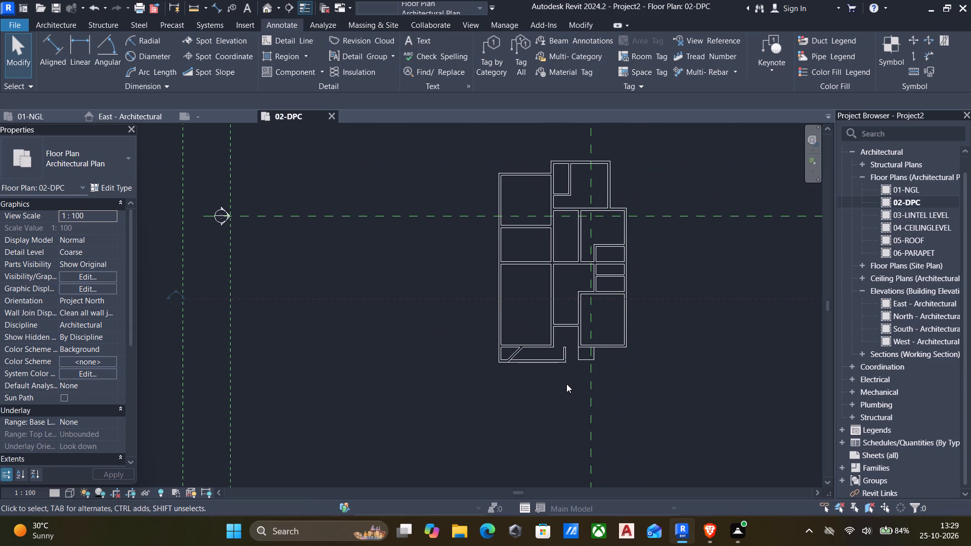
type("wa")
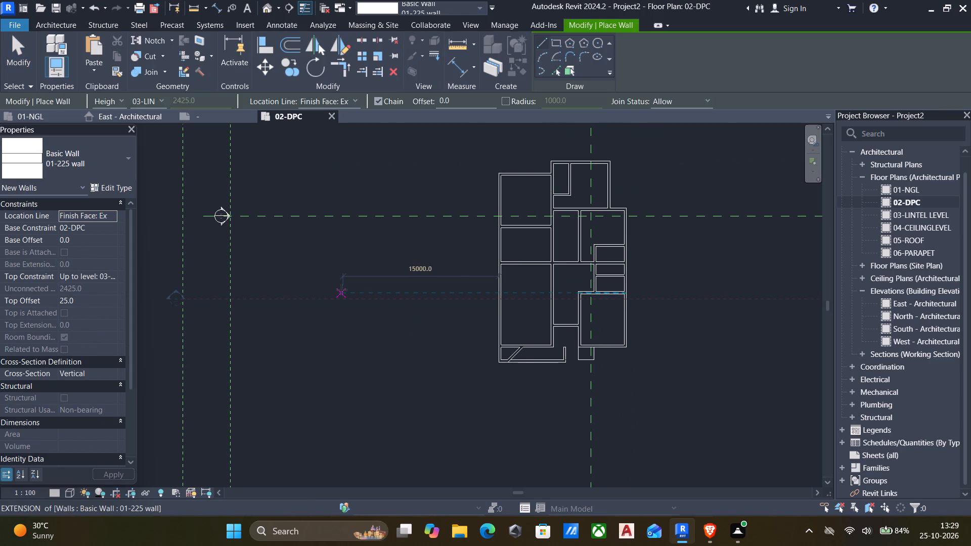
scroll(342, 290, "up", 4)
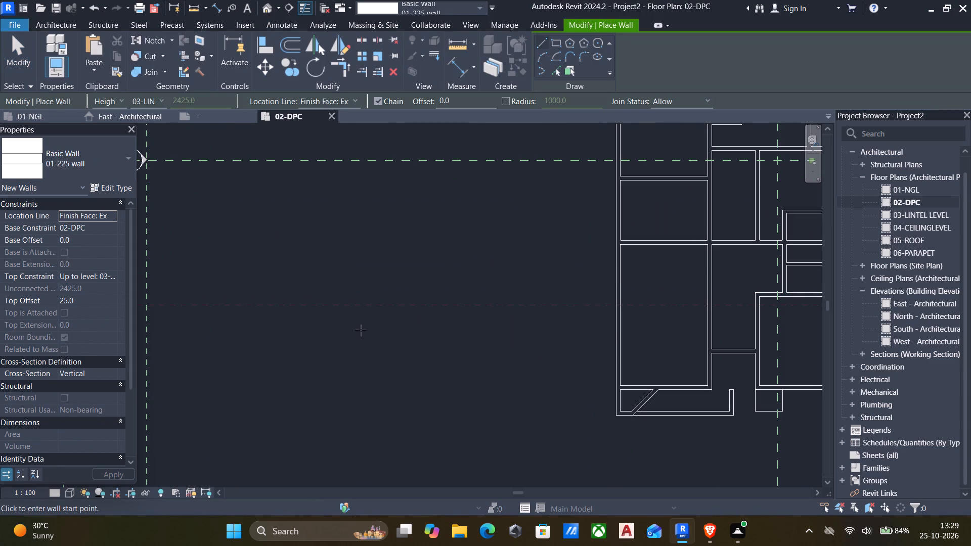
middle_click_drag(392, 362, 368, 372)
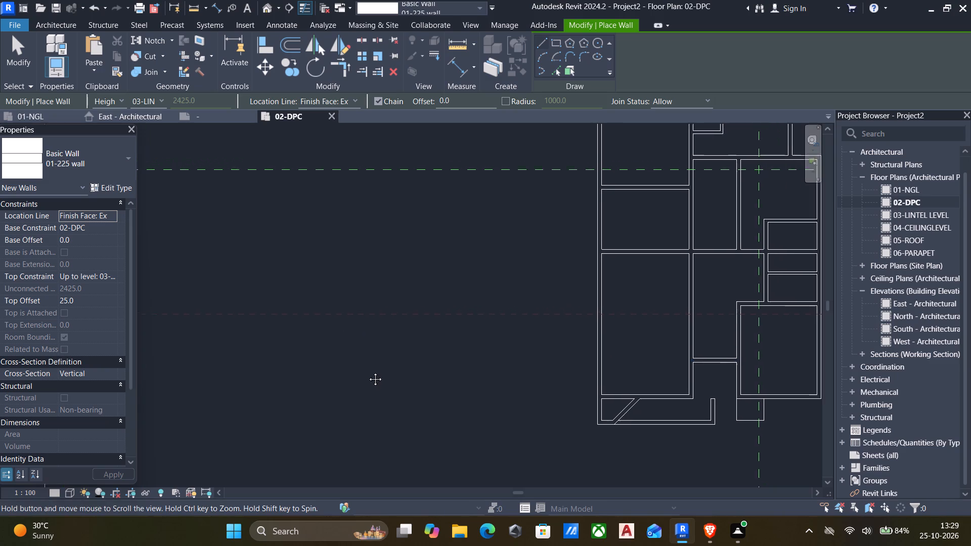
middle_click_drag(368, 372, 153, 351)
scroll(496, 428, "up", 5)
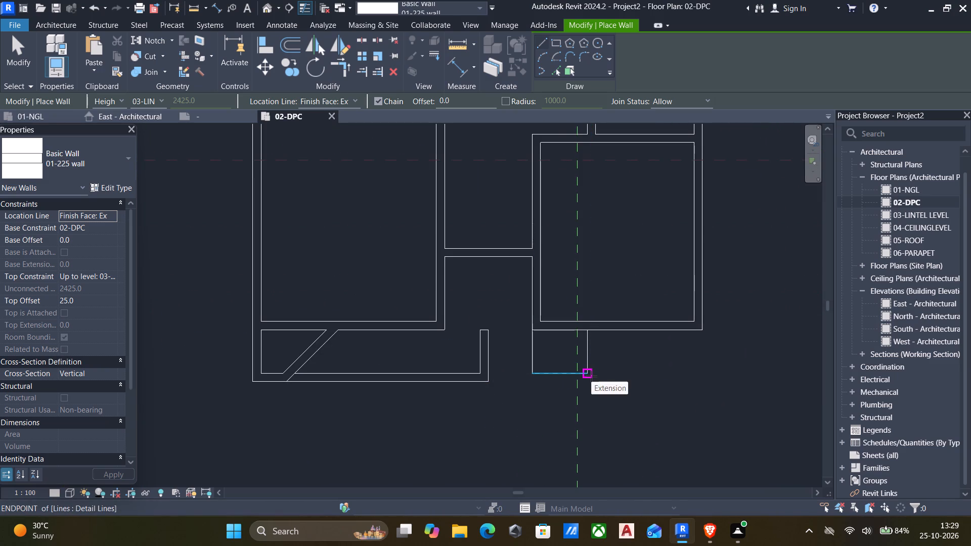
left_click(591, 376)
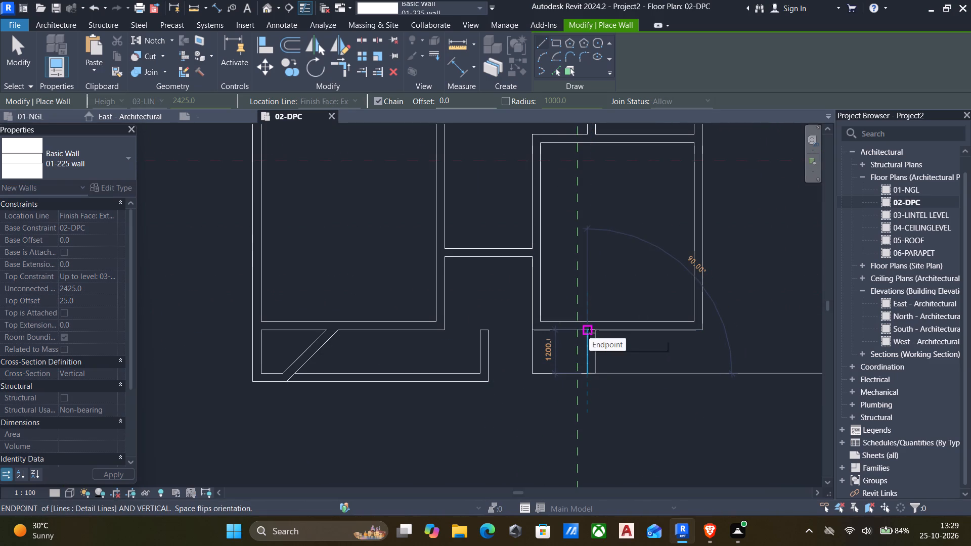
left_click(589, 333)
key("Escape")
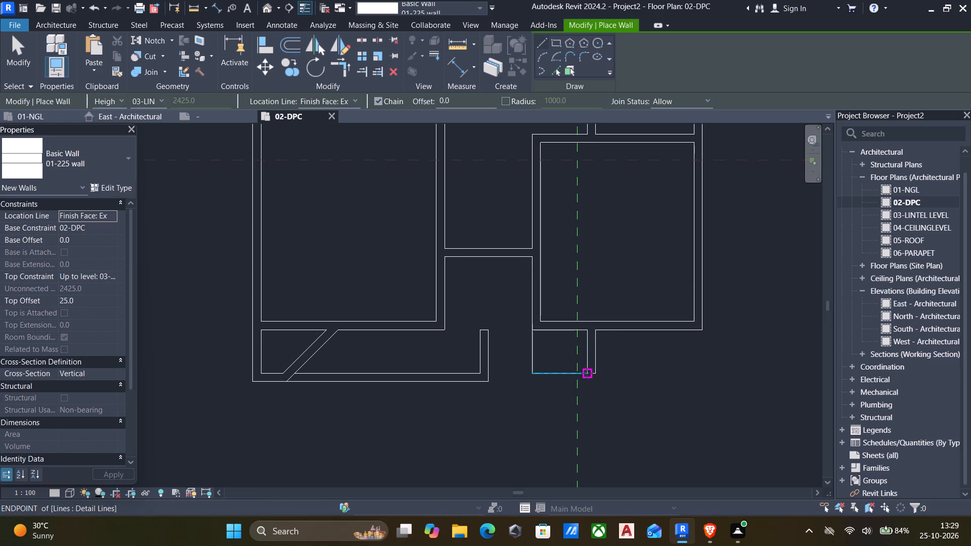
Draw 01-225 walls from the new wall's outer bottom corner: 600 mm to the right and 1200 mm up to the room wall.
scroll(589, 377, "up", 4)
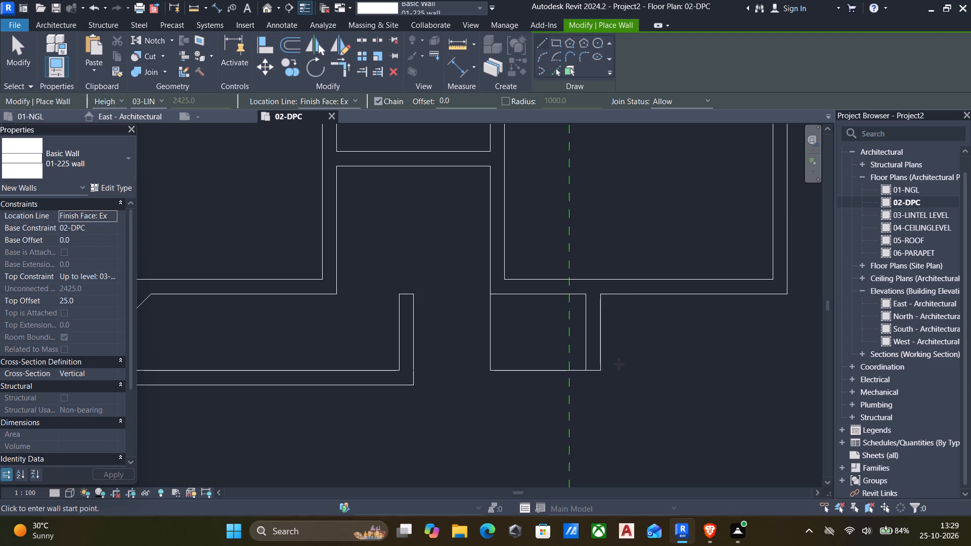
left_click(599, 377)
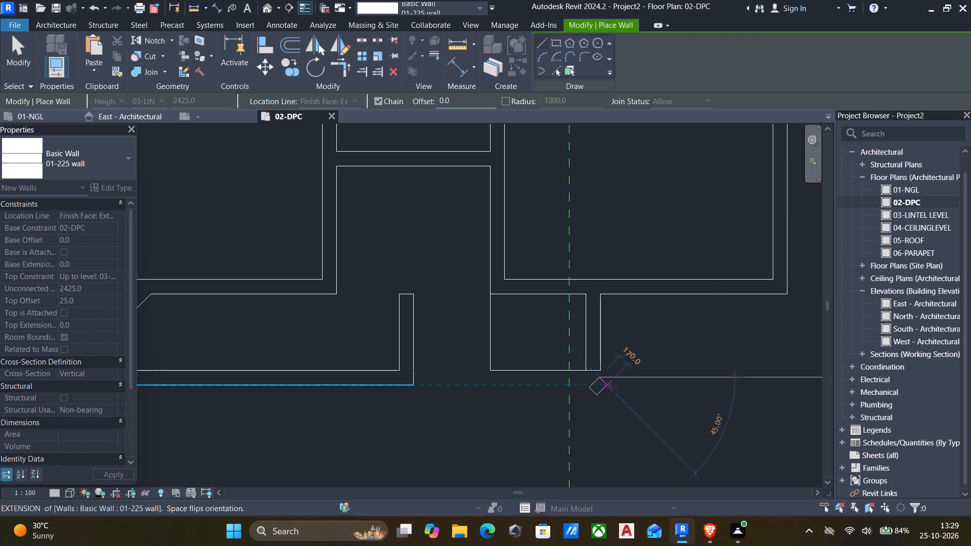
key("Escape")
left_click(600, 374)
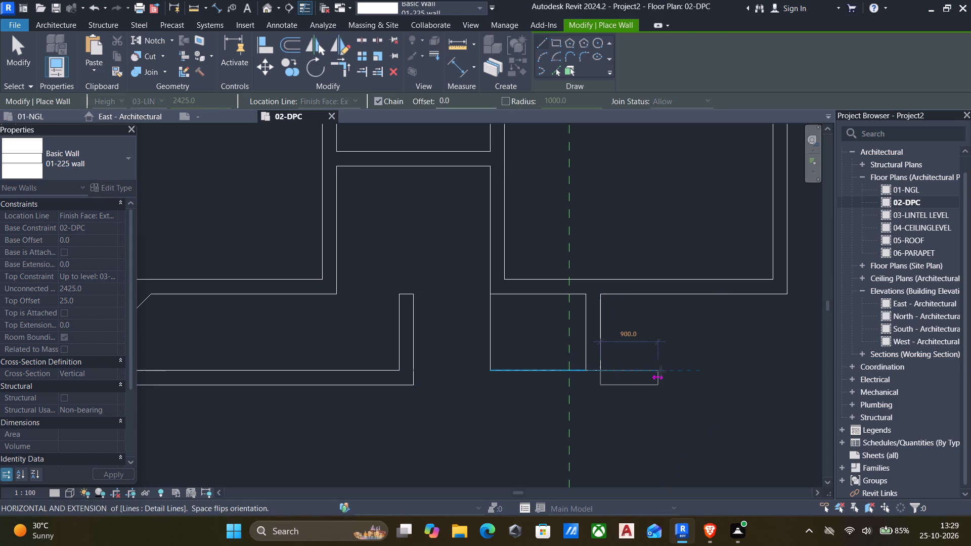
type("1200")
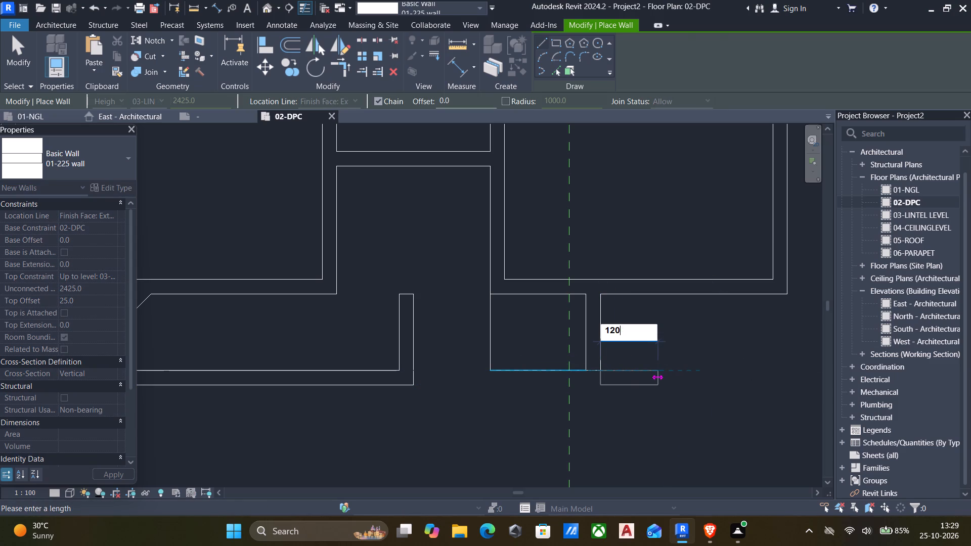
key("BackSpace")
key("BackSpace")
key("BackSpace")
key("BackSpace")
type("600")
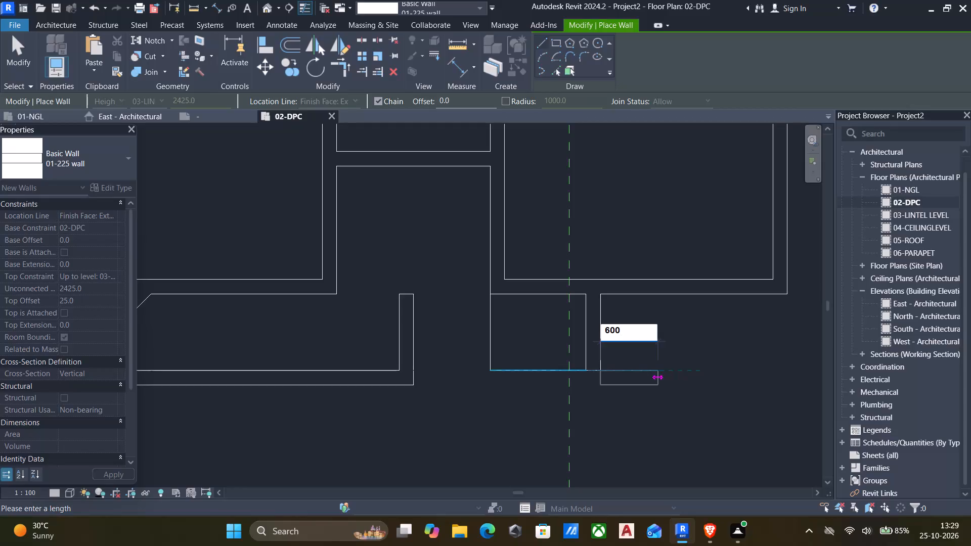
key("Return")
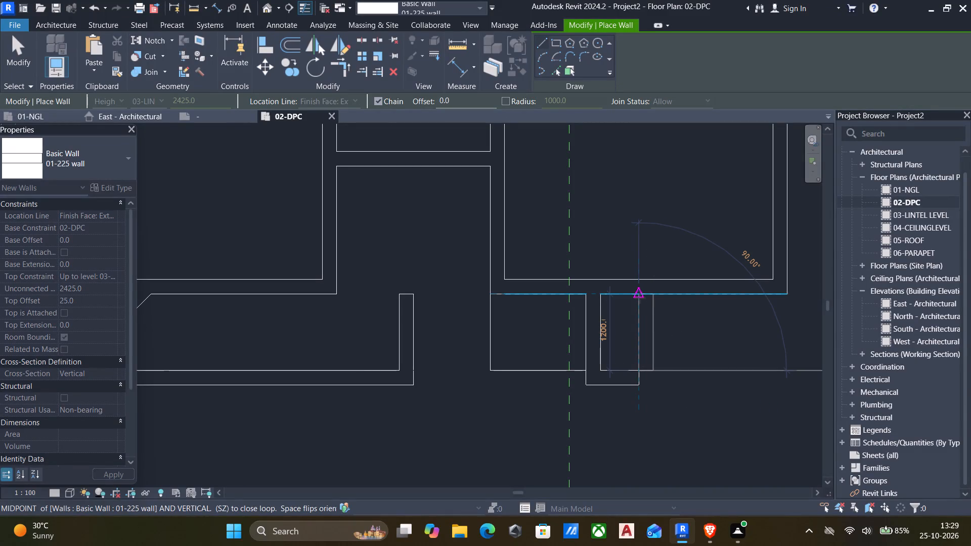
left_click(640, 297)
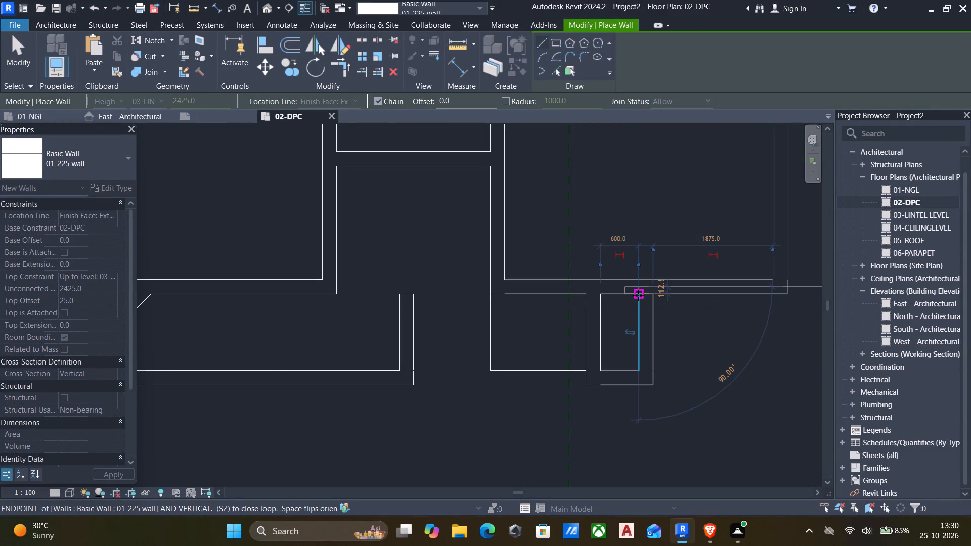
key("Escape")
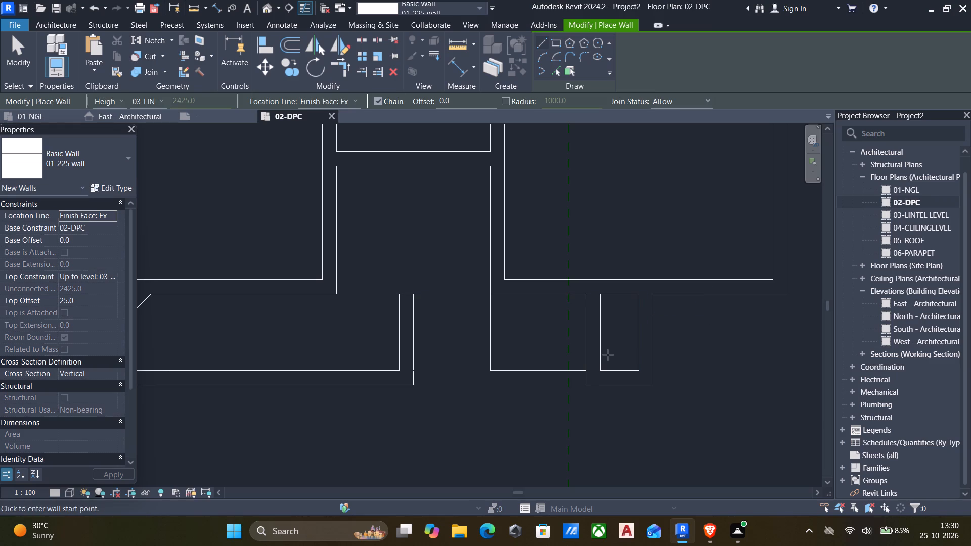
Draw a diagonal 01-225 wall from the new walls' lower-left corner up to the lower-right room's bottom-left corner.
left_click(582, 388)
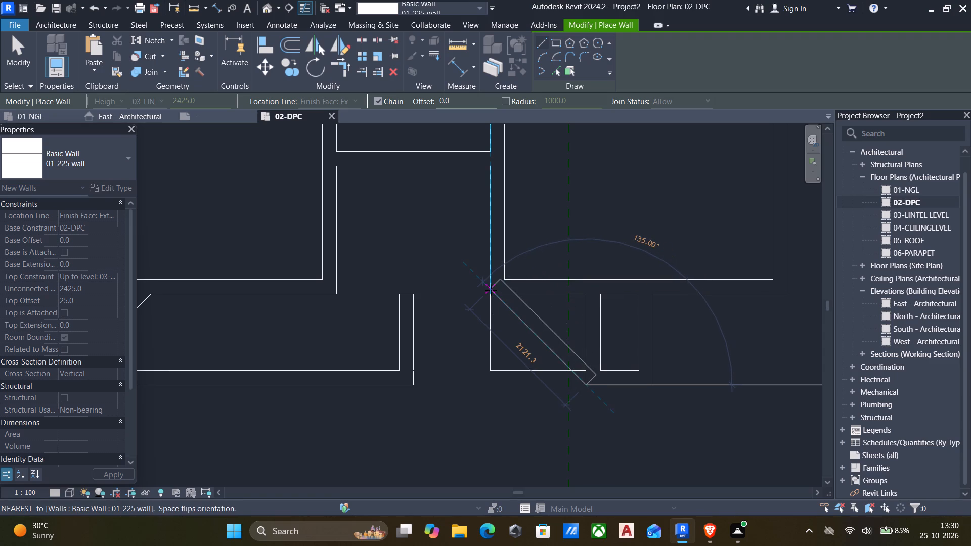
scroll(495, 299, "up", 3)
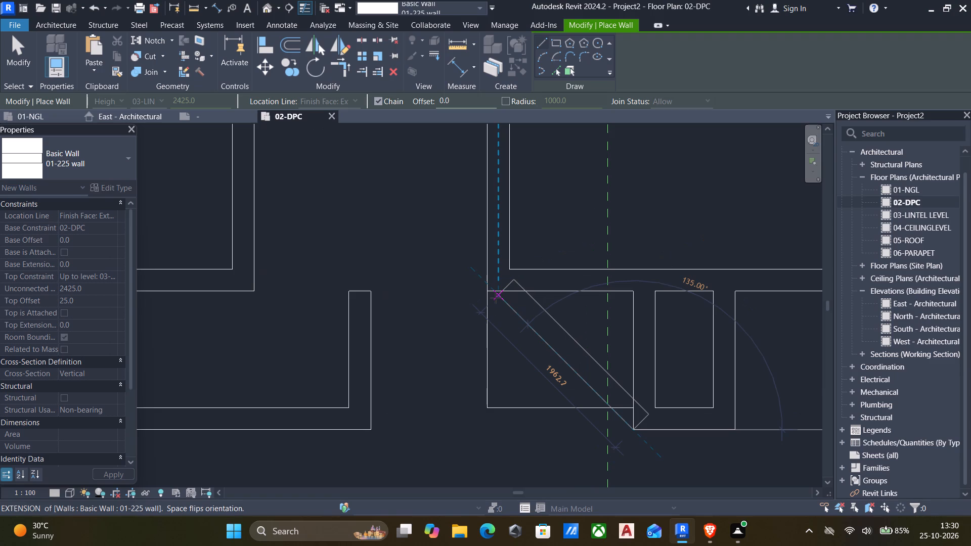
left_click(496, 298)
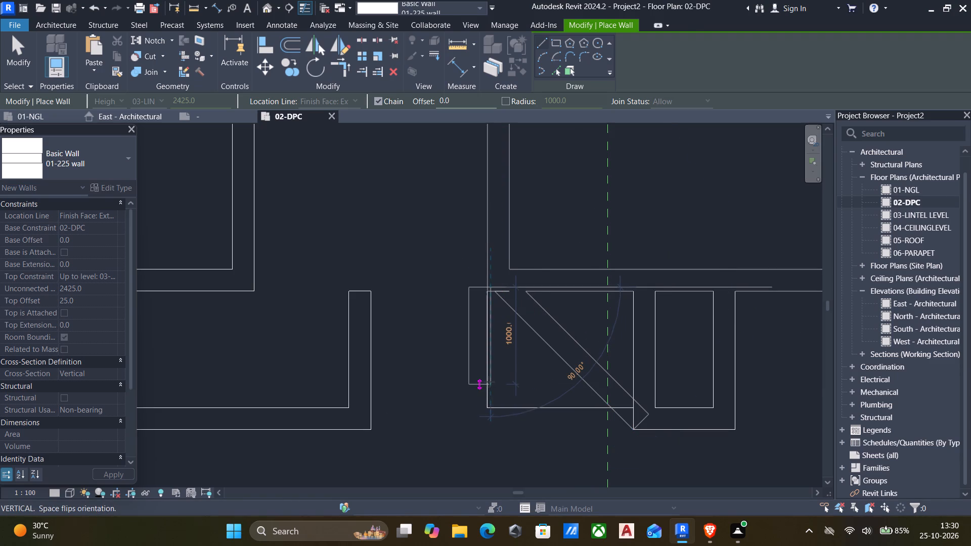
key("Escape")
middle_click_drag(491, 385, 470, 386)
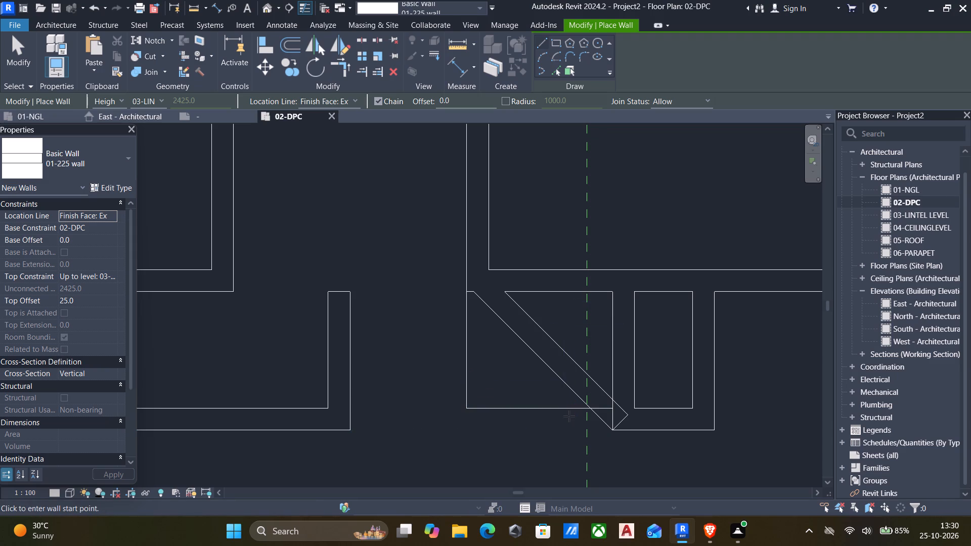
key("Escape")
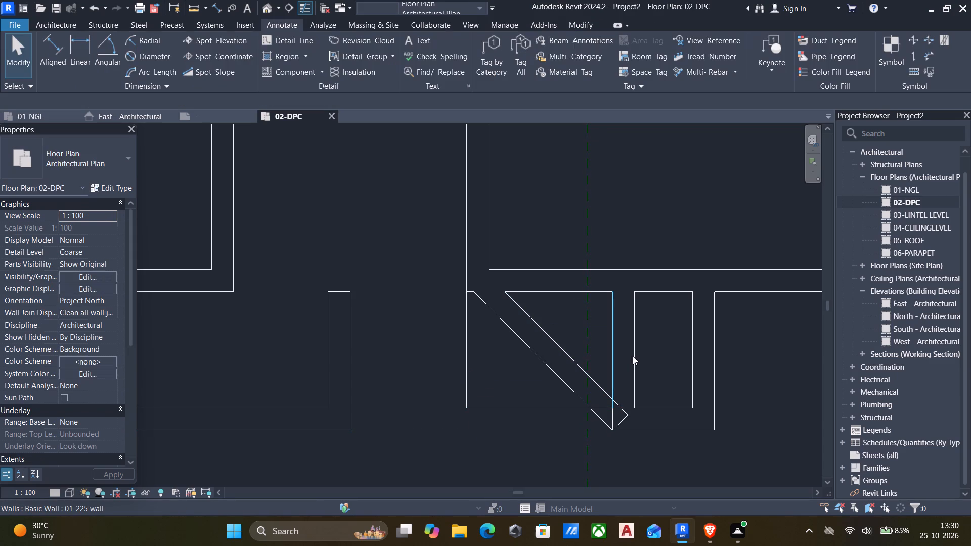
Delete the 1200 mm vertical wall between the diagonal wall and the outer vertical wall.
left_click(630, 354)
key("Delete")
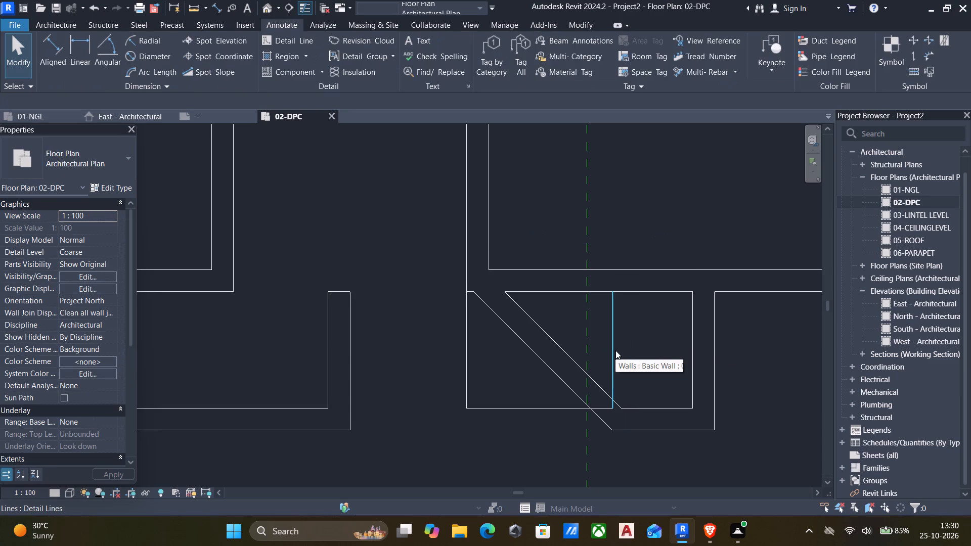
Shorten the lower-right room's bottom wall so its left end meets the outer vertical wall.
left_click(635, 265)
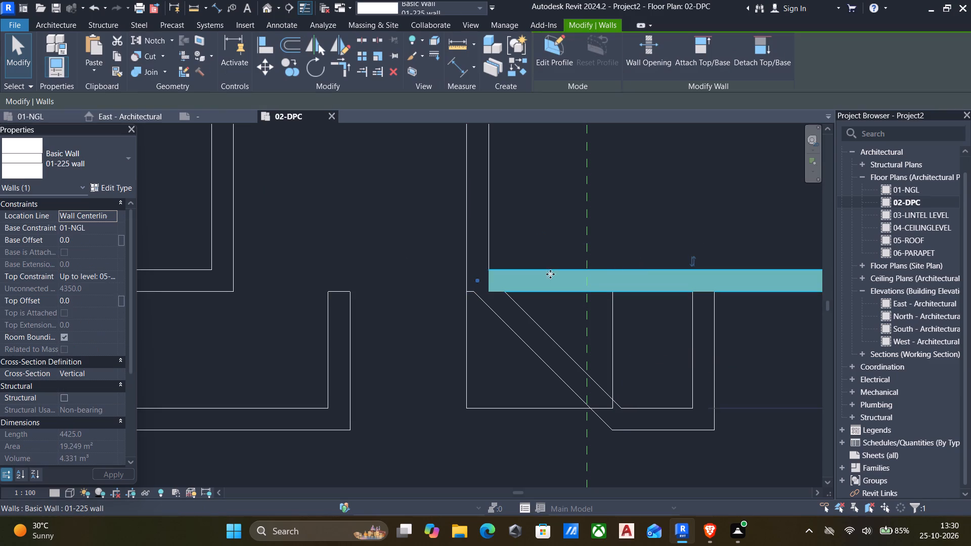
left_click_drag(474, 278, 675, 281)
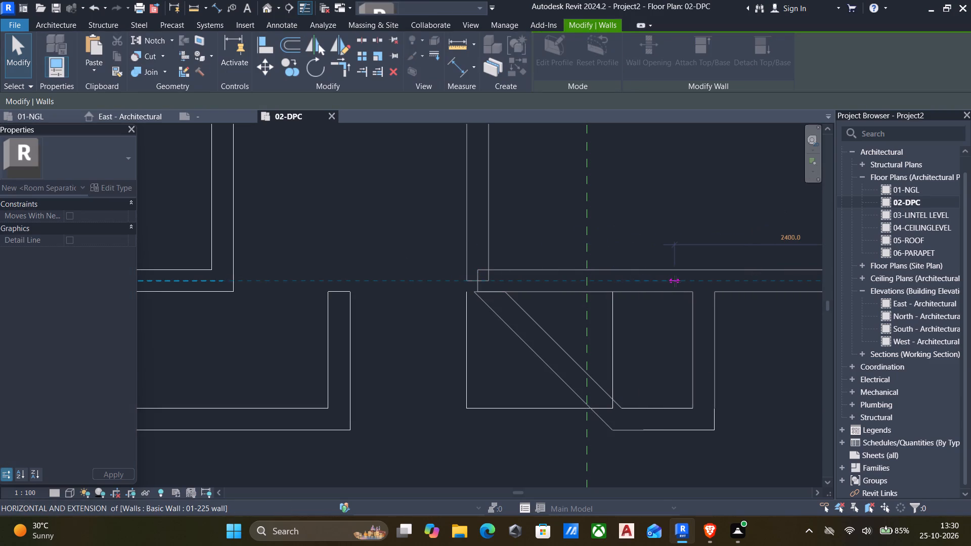
left_click_drag(675, 281, 689, 284)
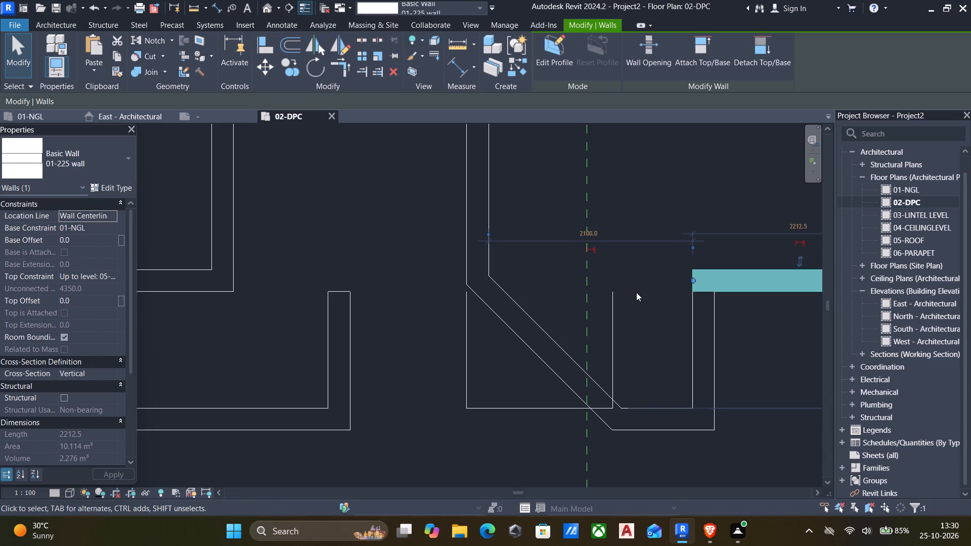
left_click(660, 295)
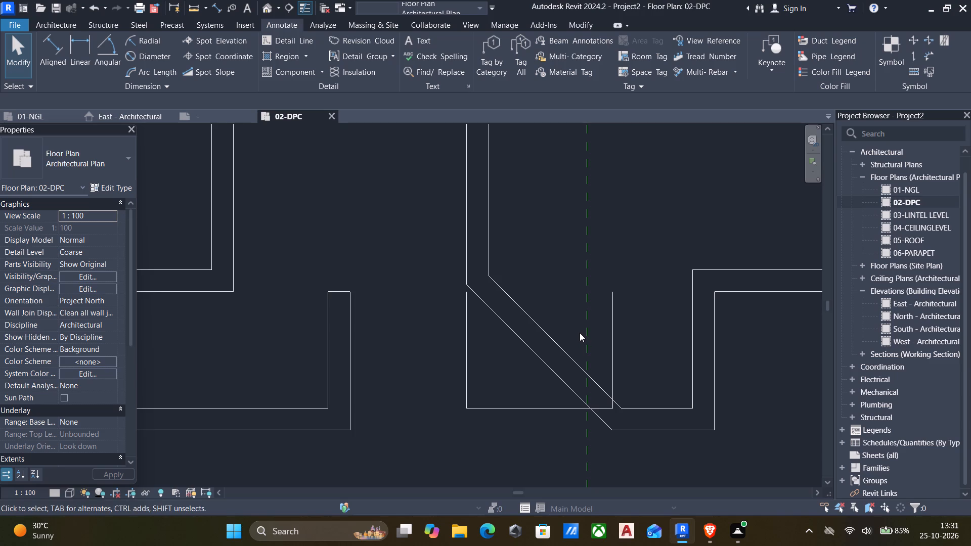
Using Create Similar on the low end wall, draw an about 975 mm wall from its top inner corner left to the room's corner.
left_click(284, 423)
middle_click_drag(283, 407, 725, 352)
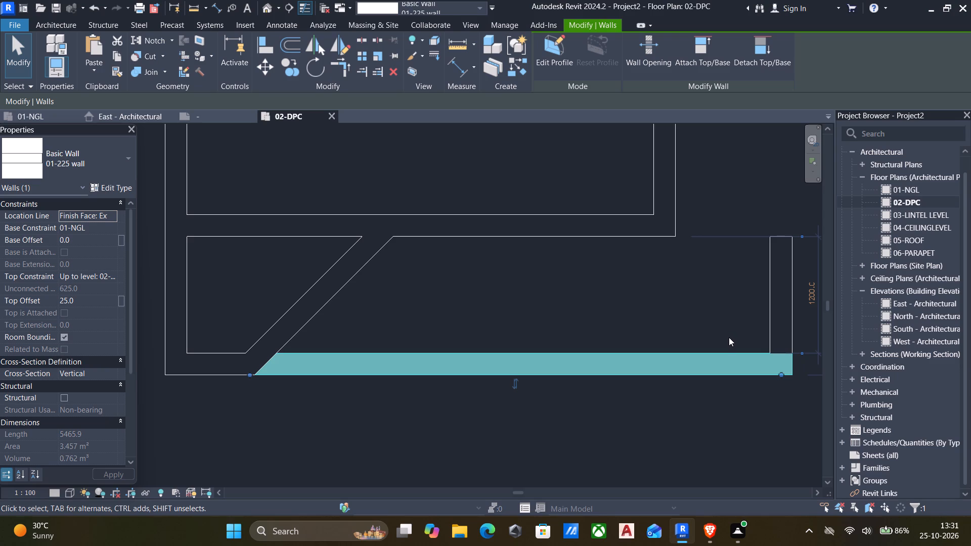
scroll(586, 314, "down", 4)
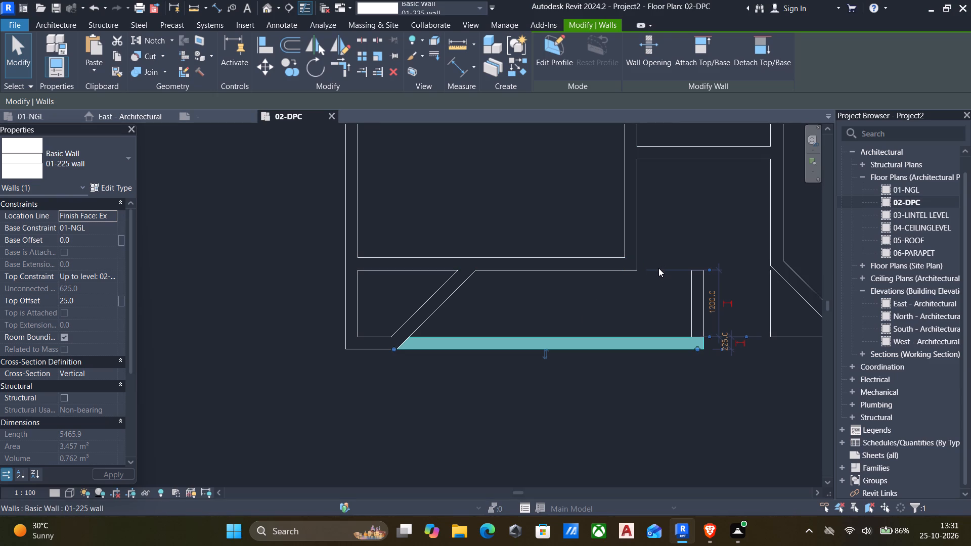
left_click(695, 288)
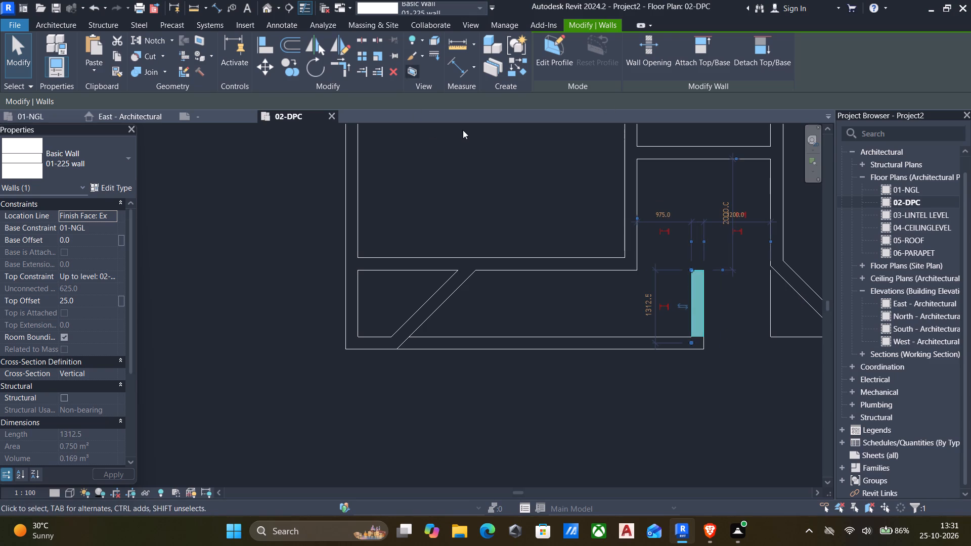
type("cs")
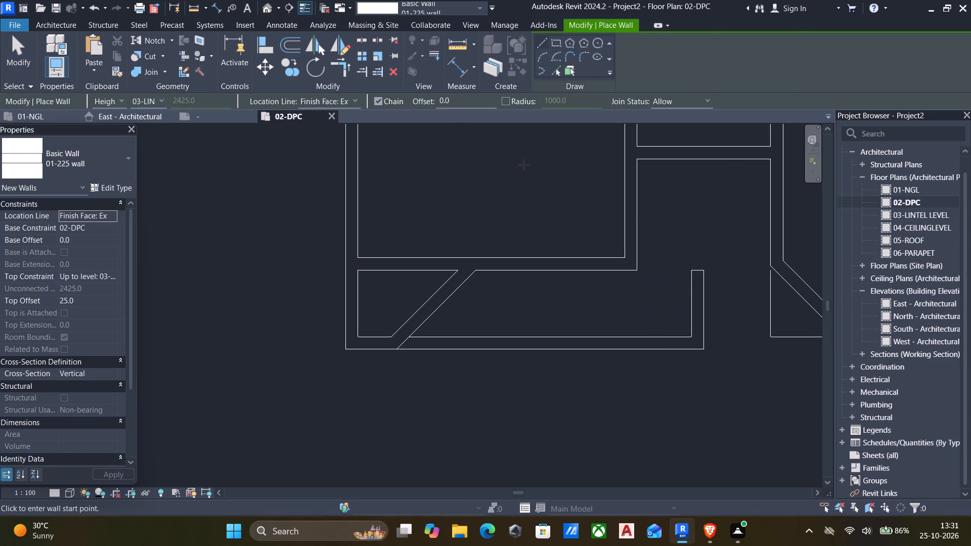
left_click(690, 272)
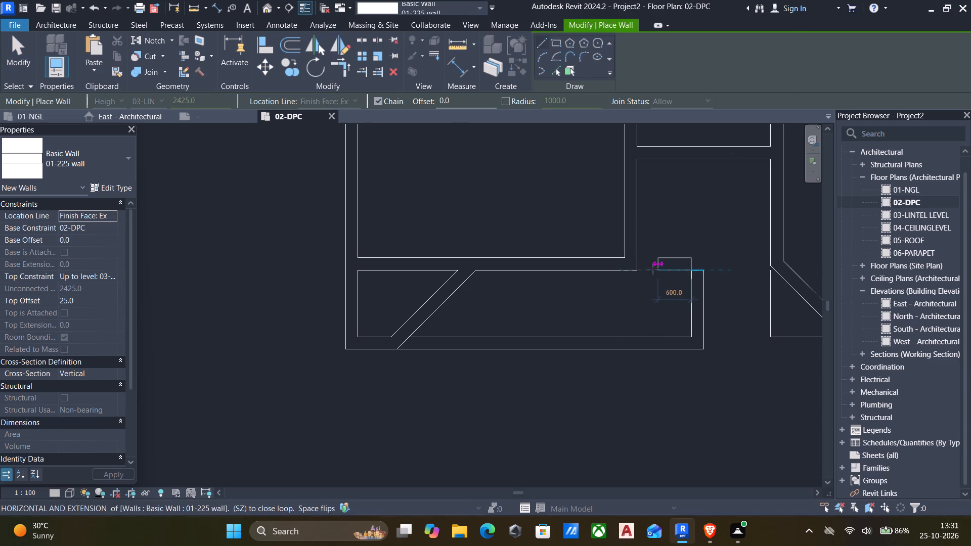
left_click(635, 275)
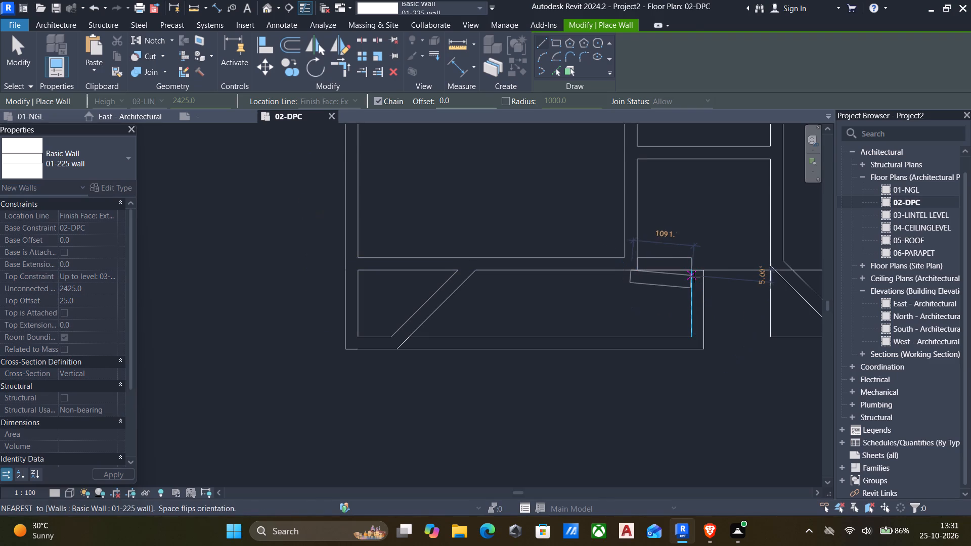
key("Escape")
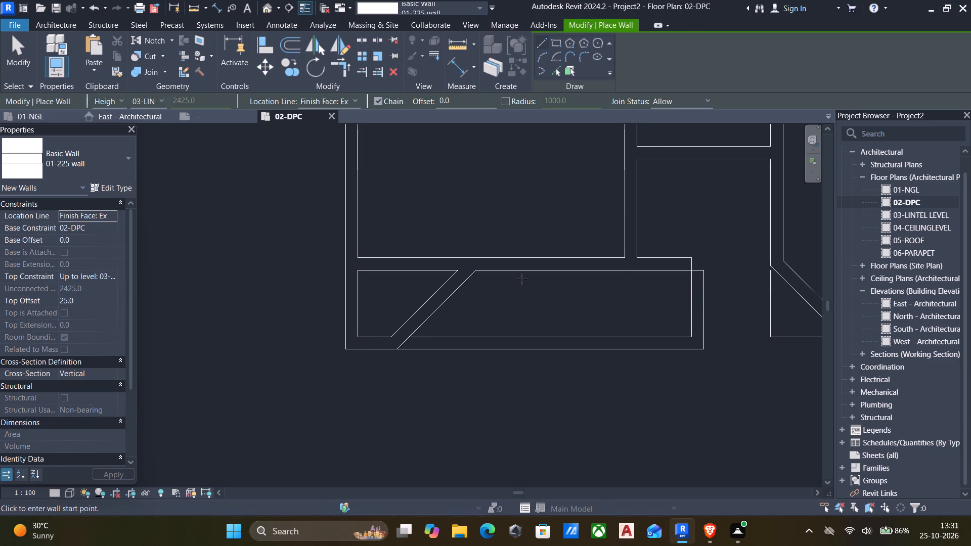
key("Escape")
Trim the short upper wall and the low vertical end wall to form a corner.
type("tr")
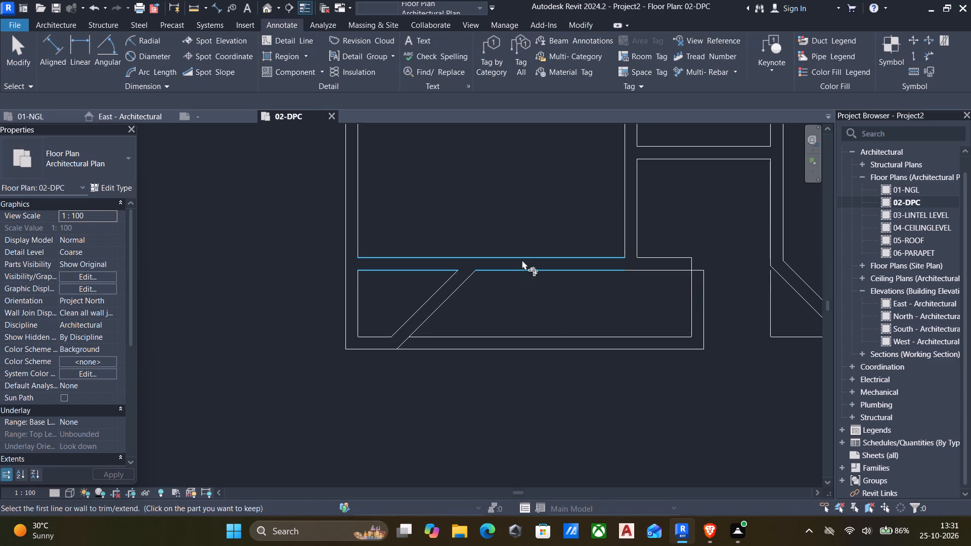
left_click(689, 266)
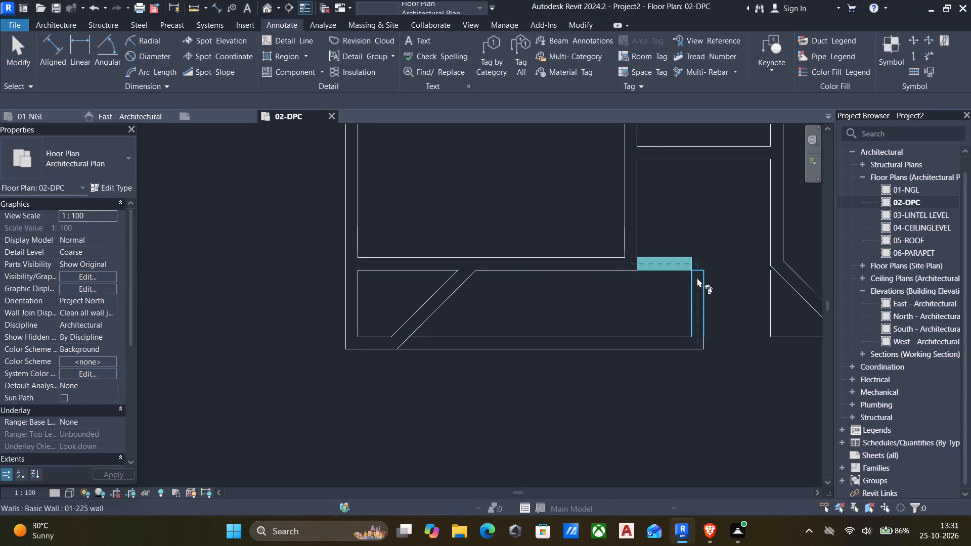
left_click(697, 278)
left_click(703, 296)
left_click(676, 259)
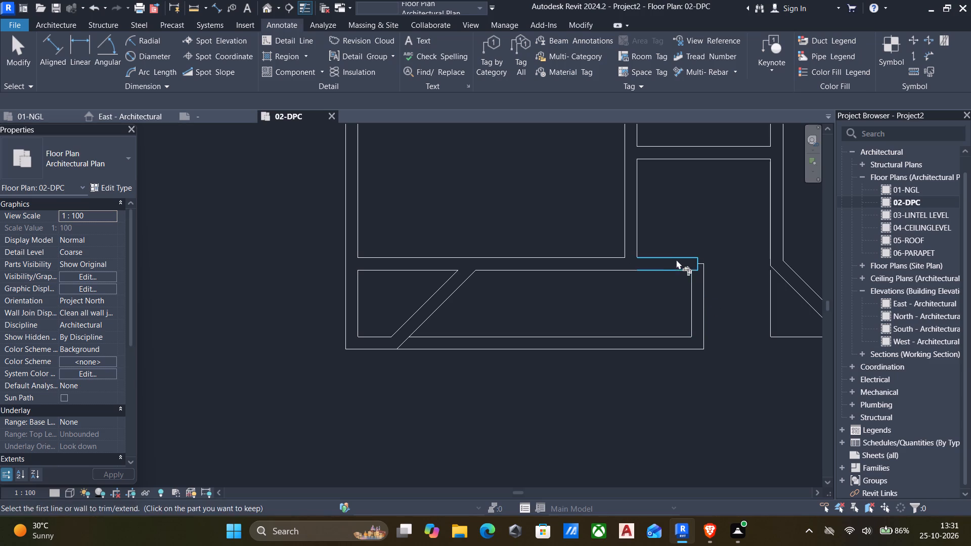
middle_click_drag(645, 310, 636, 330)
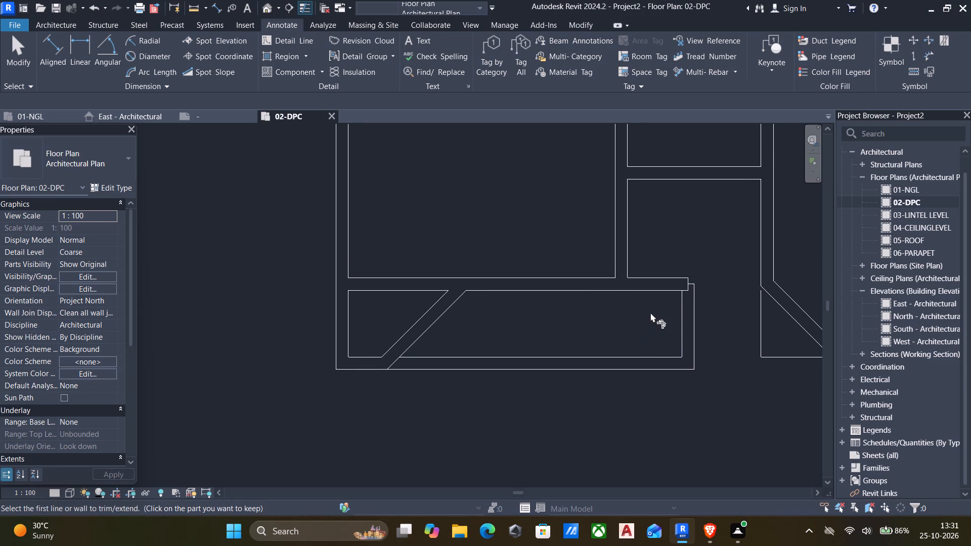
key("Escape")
Delete the short upper wall between the room's corner and the low end wall.
left_click(667, 276)
key("Delete")
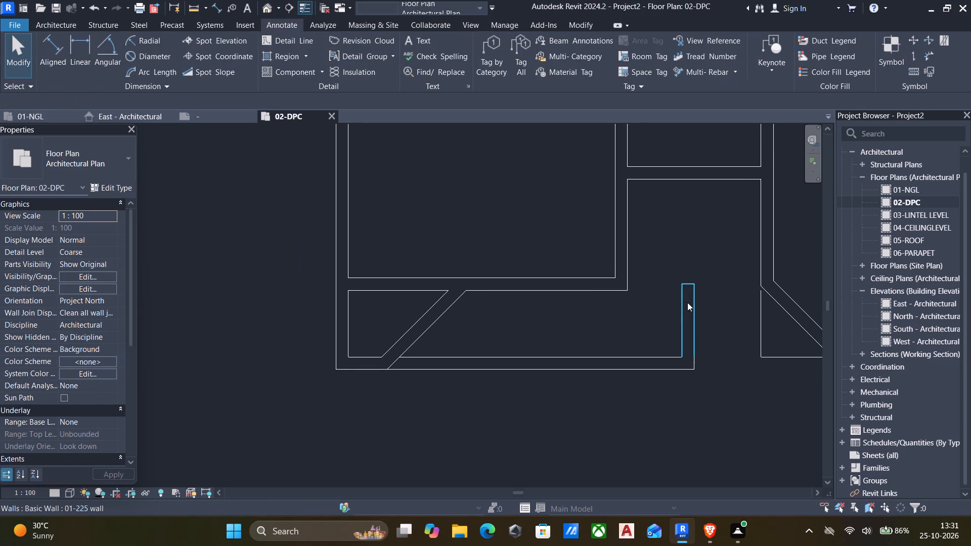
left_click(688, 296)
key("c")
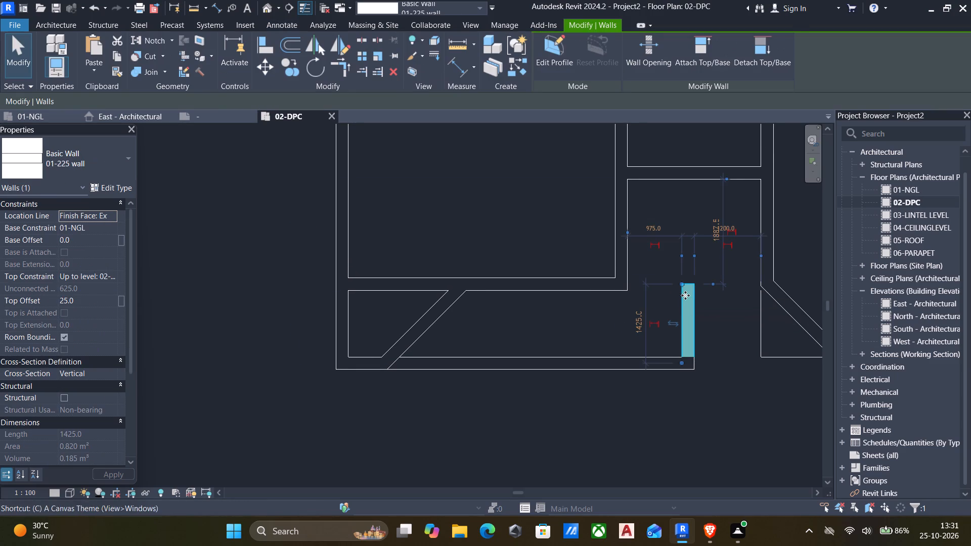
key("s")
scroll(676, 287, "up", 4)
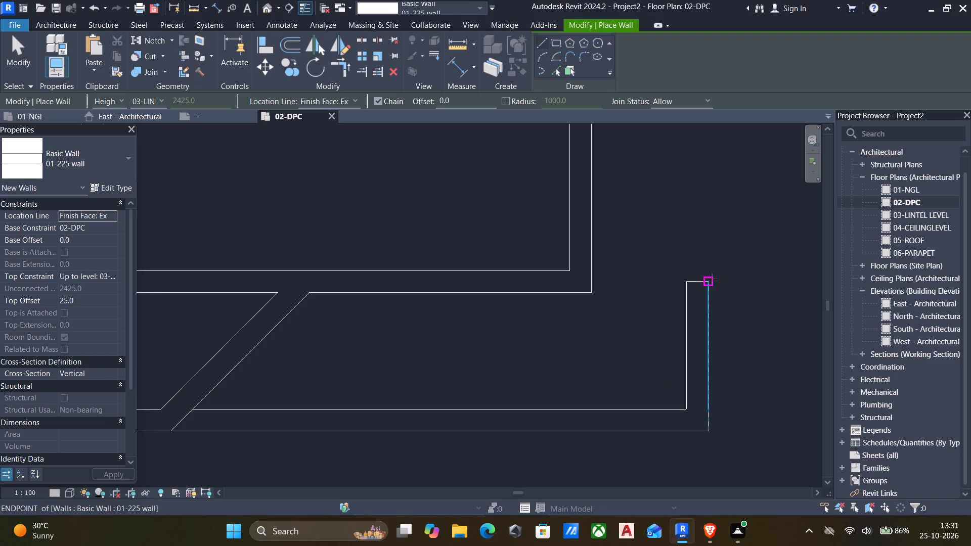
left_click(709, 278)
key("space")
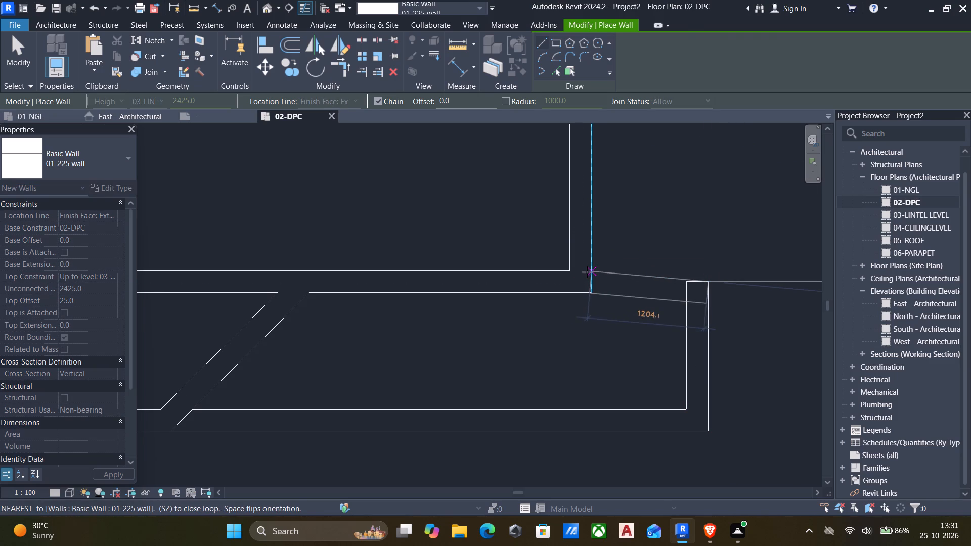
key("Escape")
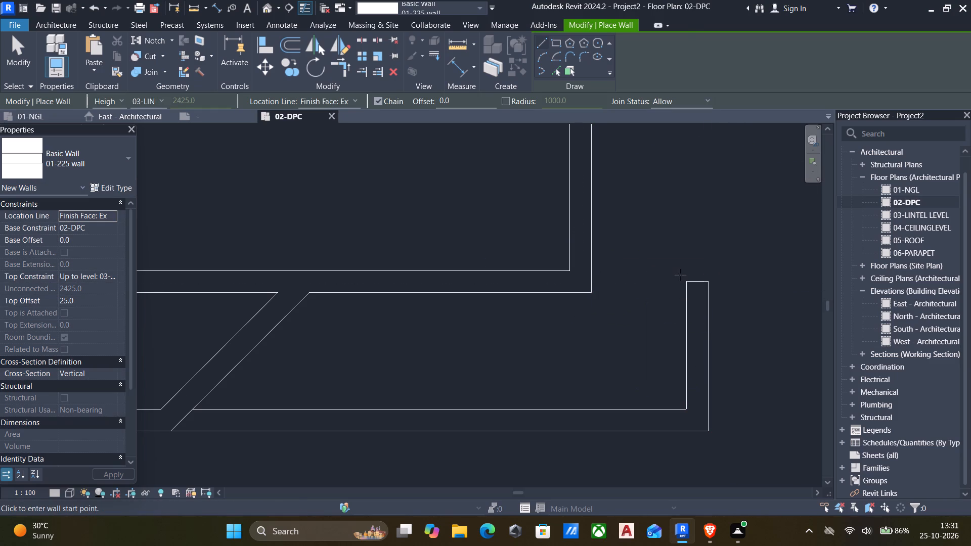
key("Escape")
Align the low end wall's top end with the lower face of the room's bottom wall.
key("a")
key("l")
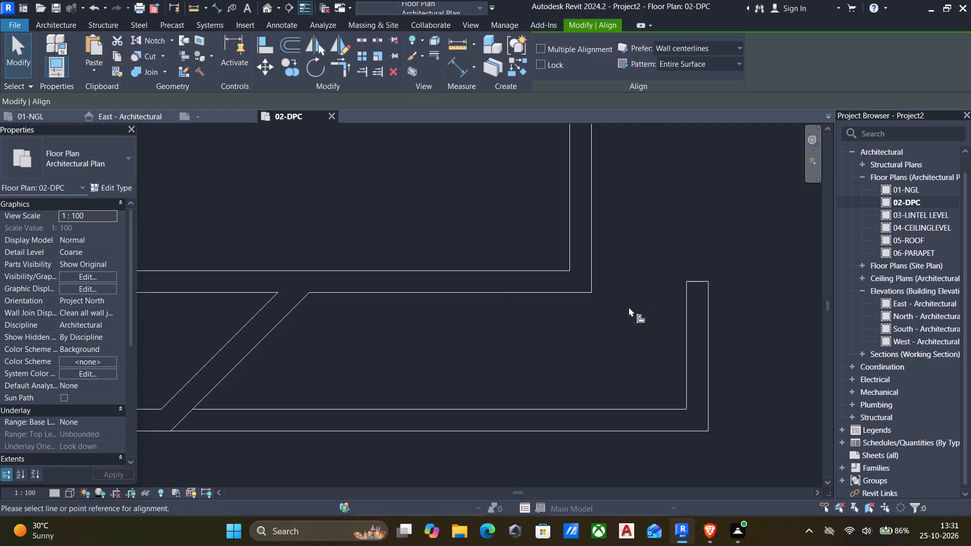
left_click(487, 290)
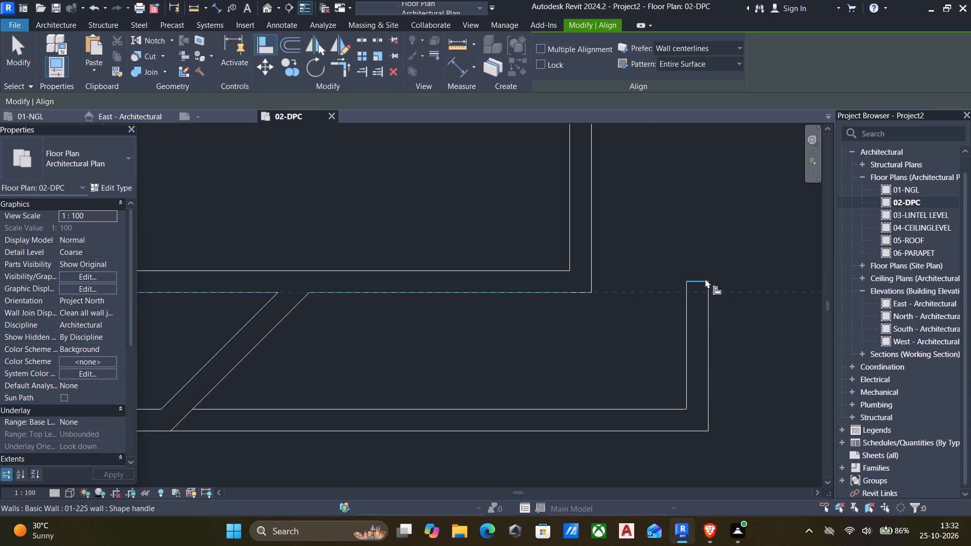
left_click(704, 280)
key("Escape")
key("Escape")
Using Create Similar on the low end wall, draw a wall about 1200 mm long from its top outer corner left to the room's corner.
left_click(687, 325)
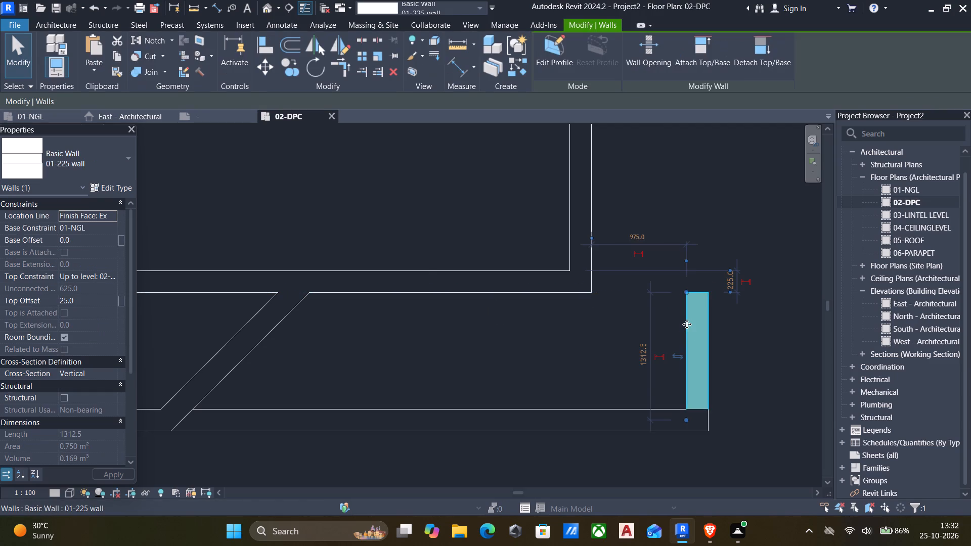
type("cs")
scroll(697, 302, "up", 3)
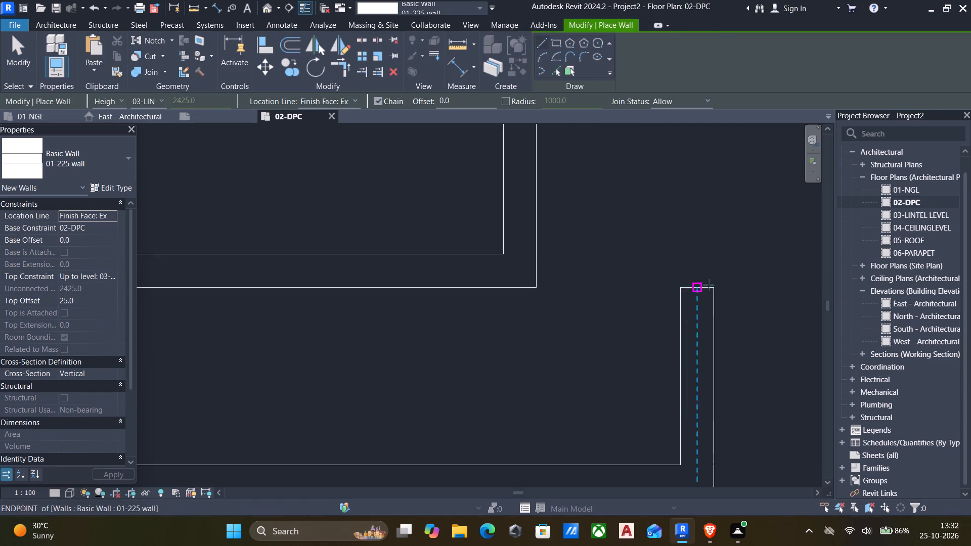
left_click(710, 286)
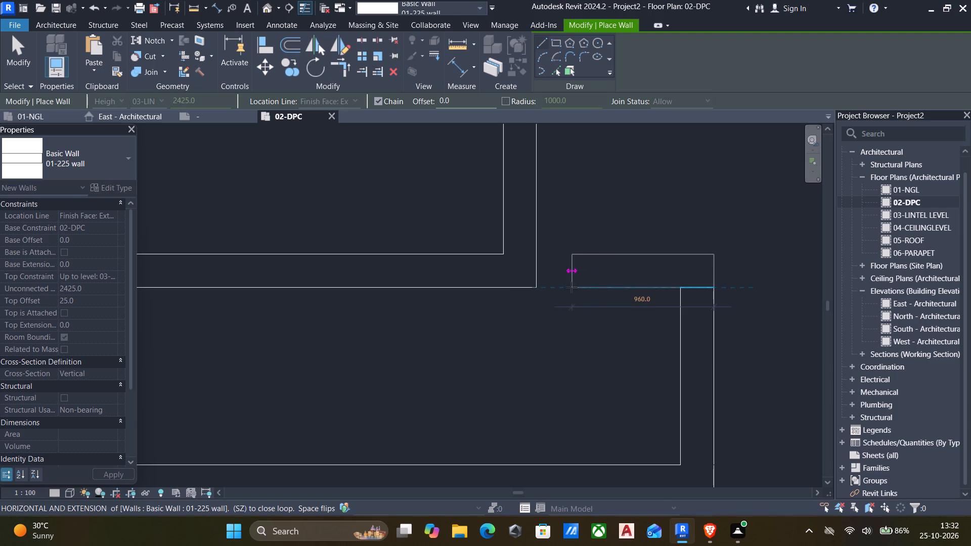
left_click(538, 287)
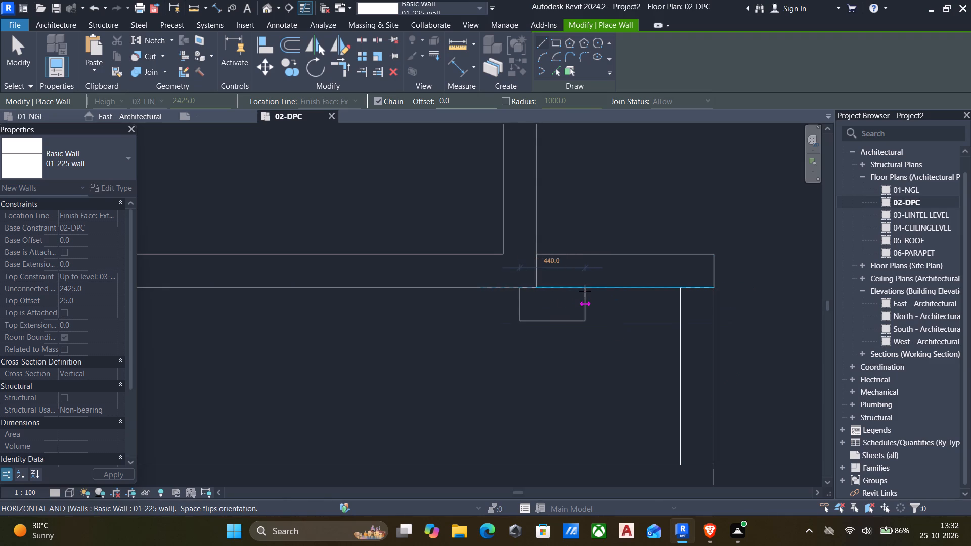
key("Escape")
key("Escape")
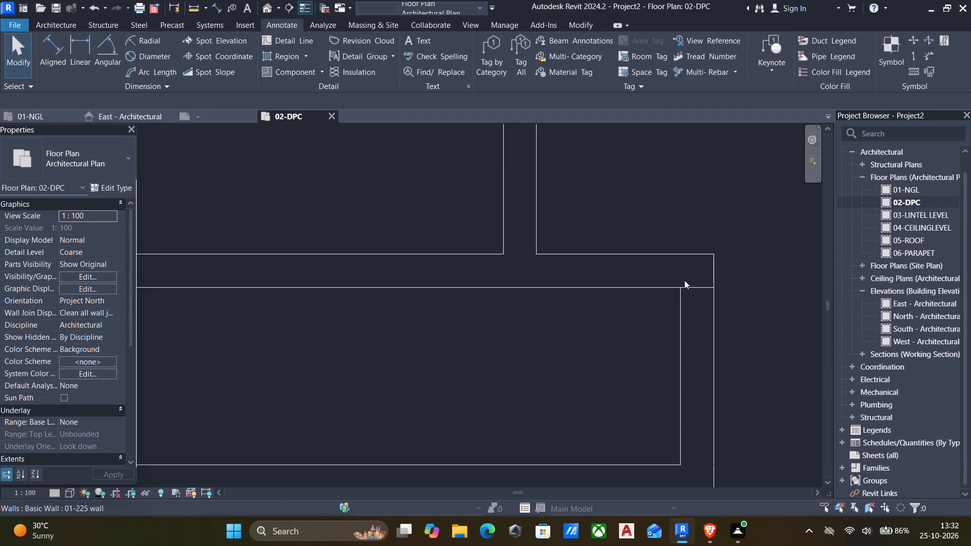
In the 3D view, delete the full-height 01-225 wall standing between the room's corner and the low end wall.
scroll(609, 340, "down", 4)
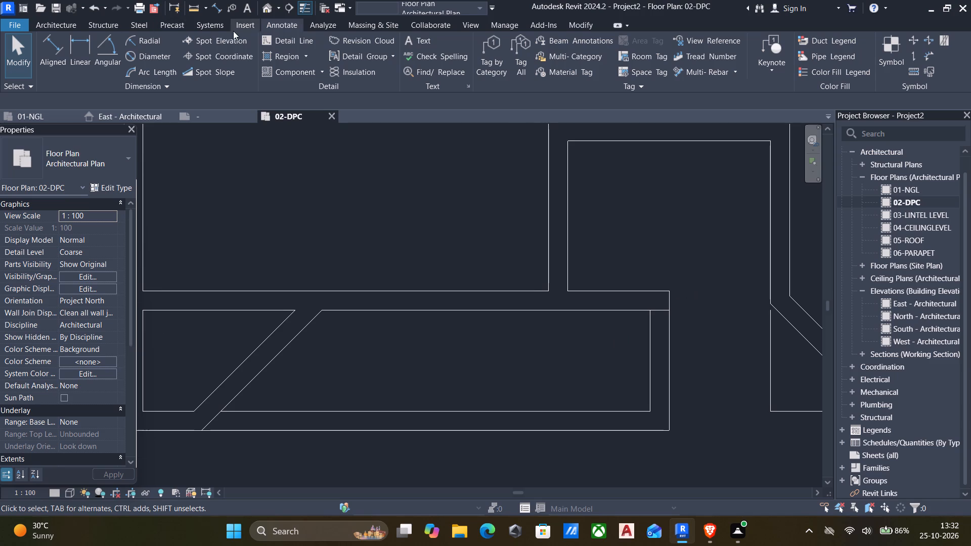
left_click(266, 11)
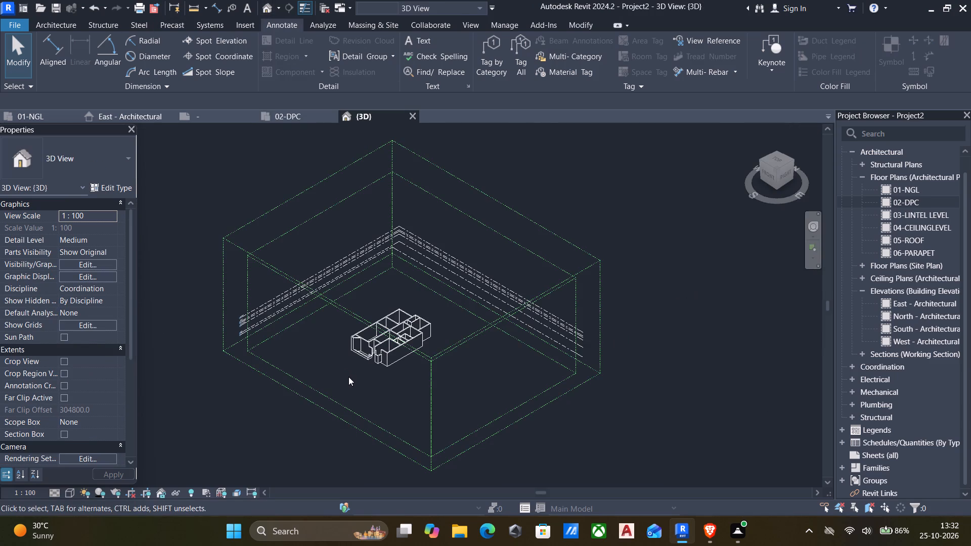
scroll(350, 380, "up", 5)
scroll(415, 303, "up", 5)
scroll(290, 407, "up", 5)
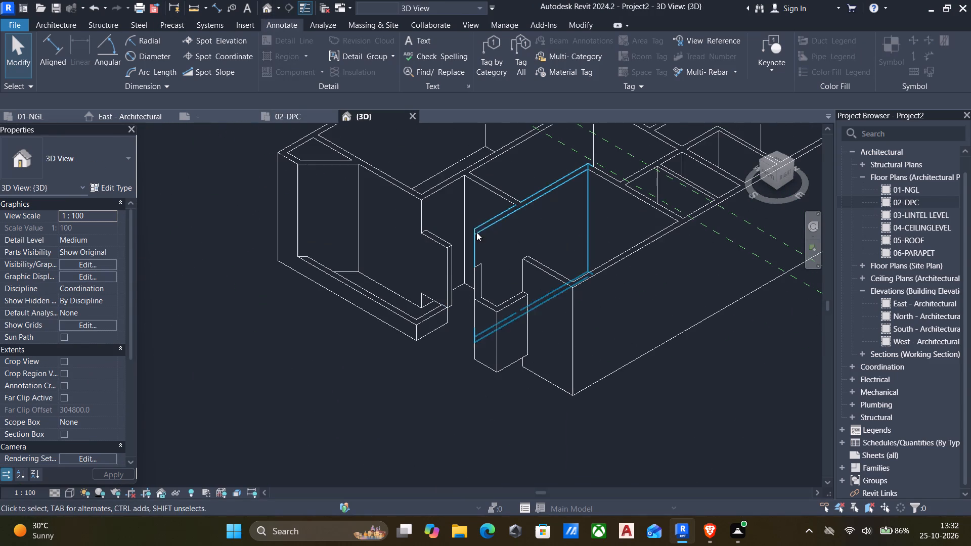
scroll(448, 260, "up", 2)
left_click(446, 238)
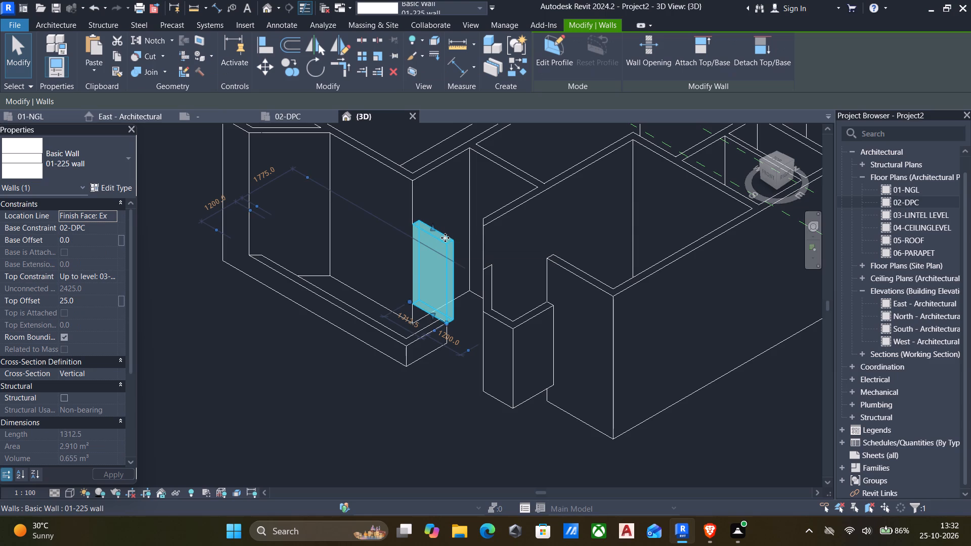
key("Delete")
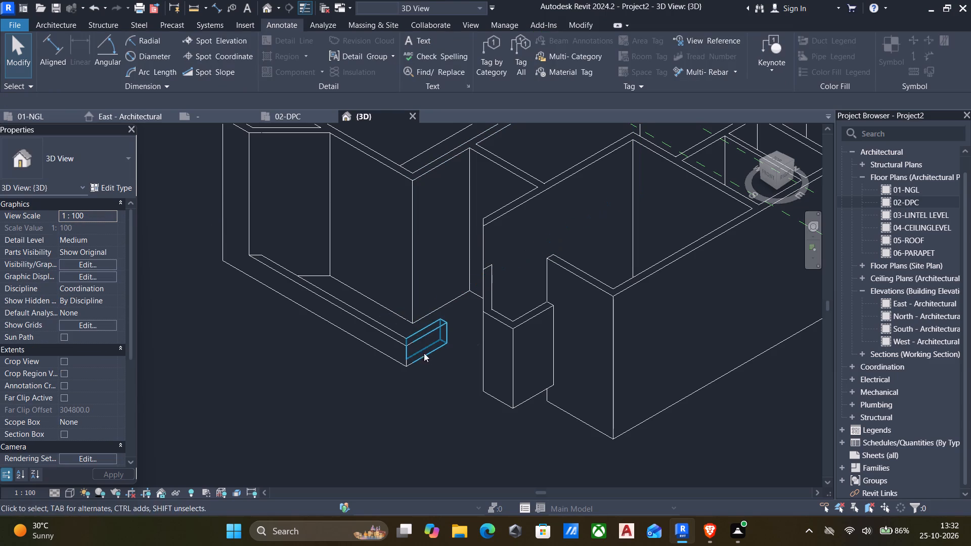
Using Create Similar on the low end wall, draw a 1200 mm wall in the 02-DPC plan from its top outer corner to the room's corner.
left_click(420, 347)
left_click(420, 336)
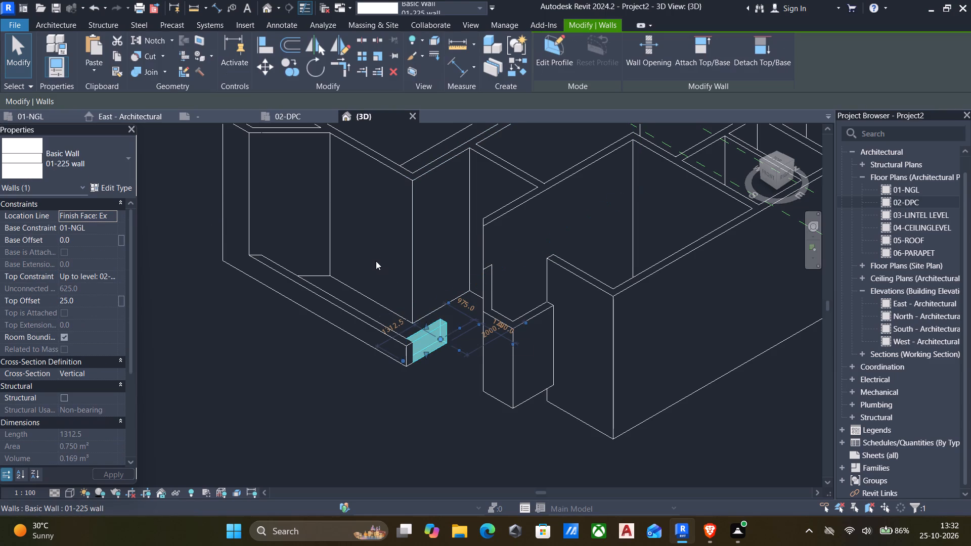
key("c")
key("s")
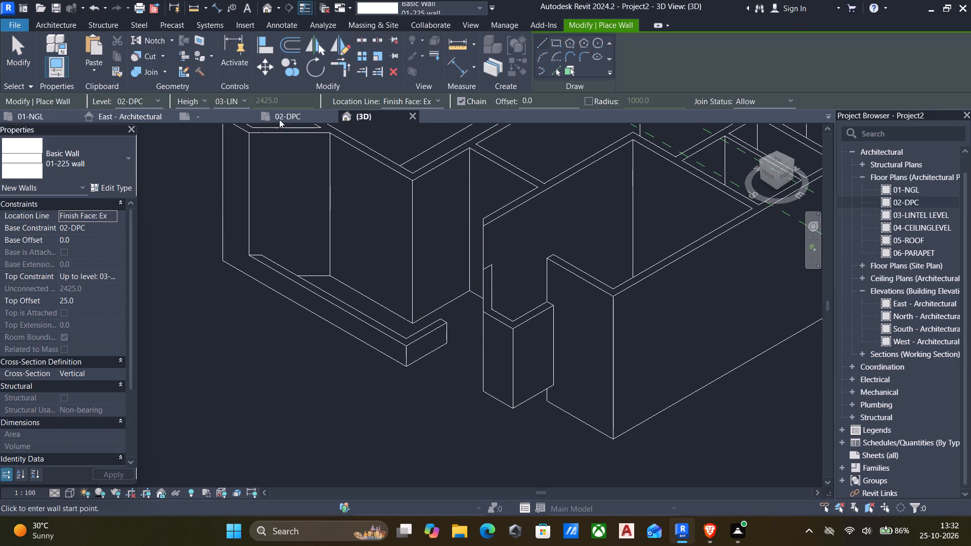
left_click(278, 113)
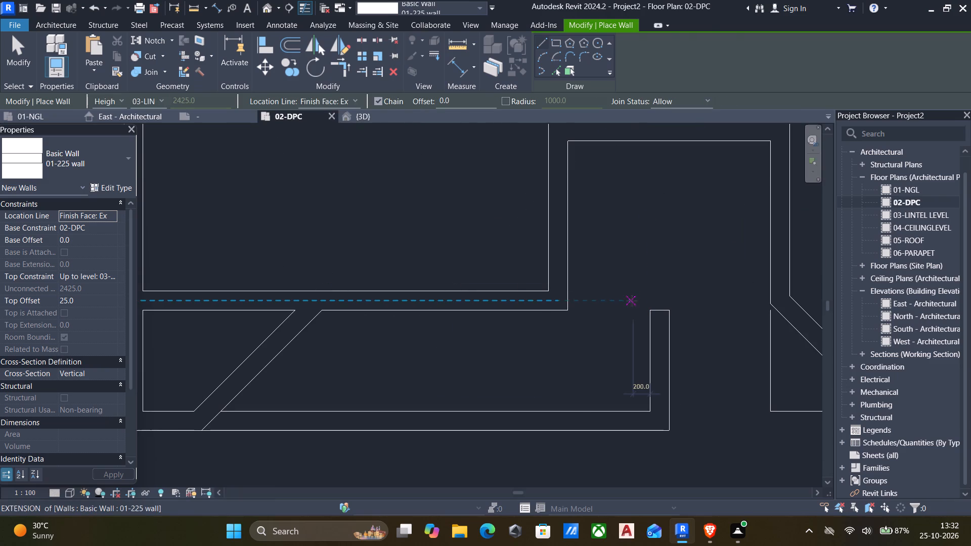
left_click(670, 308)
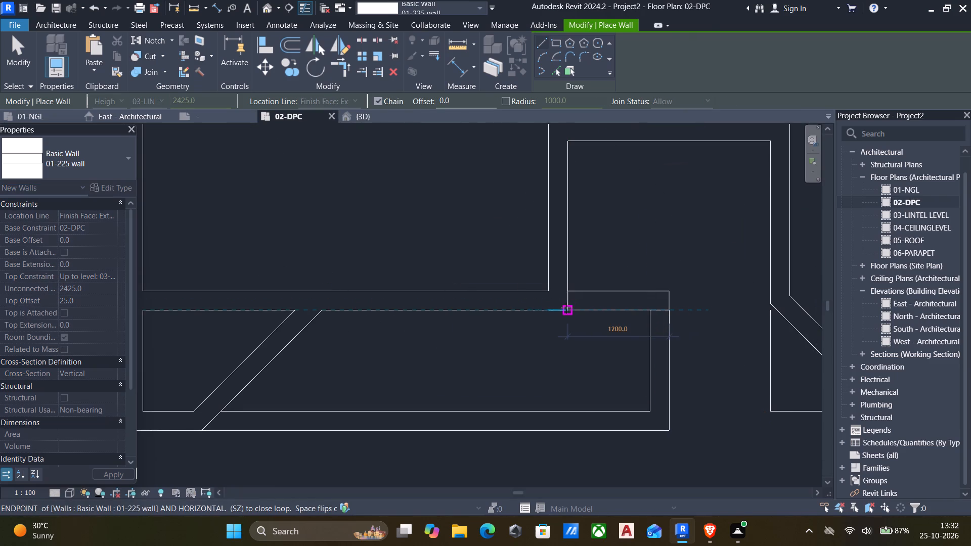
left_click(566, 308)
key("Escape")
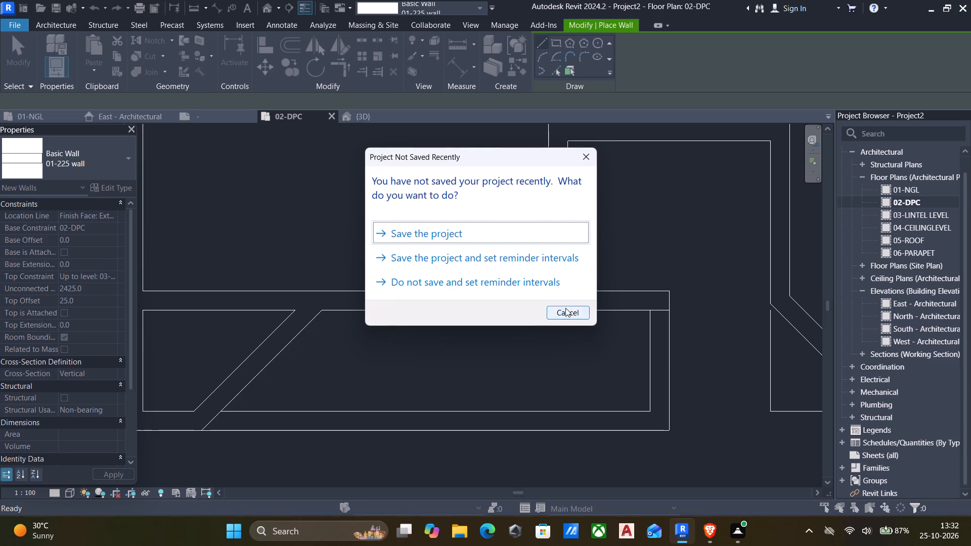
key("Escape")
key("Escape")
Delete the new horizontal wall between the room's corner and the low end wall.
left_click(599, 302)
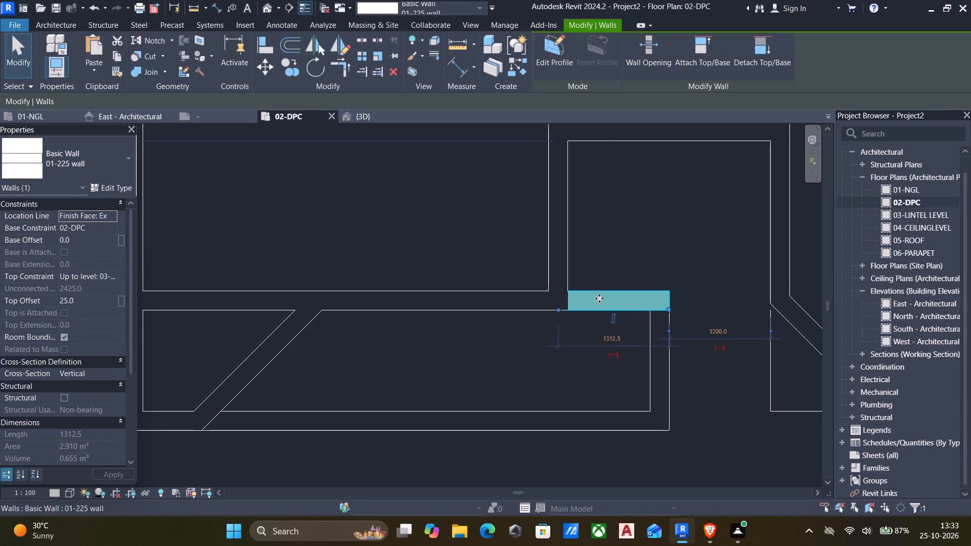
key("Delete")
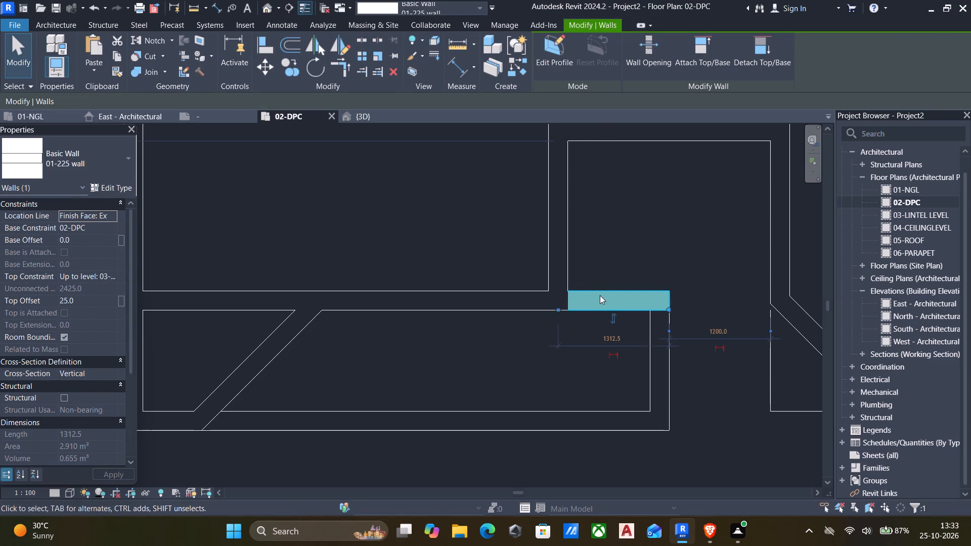
Copy the low front wall up onto the line of the room's bottom wall, closing the gap to the end wall.
left_click(527, 425)
type("co")
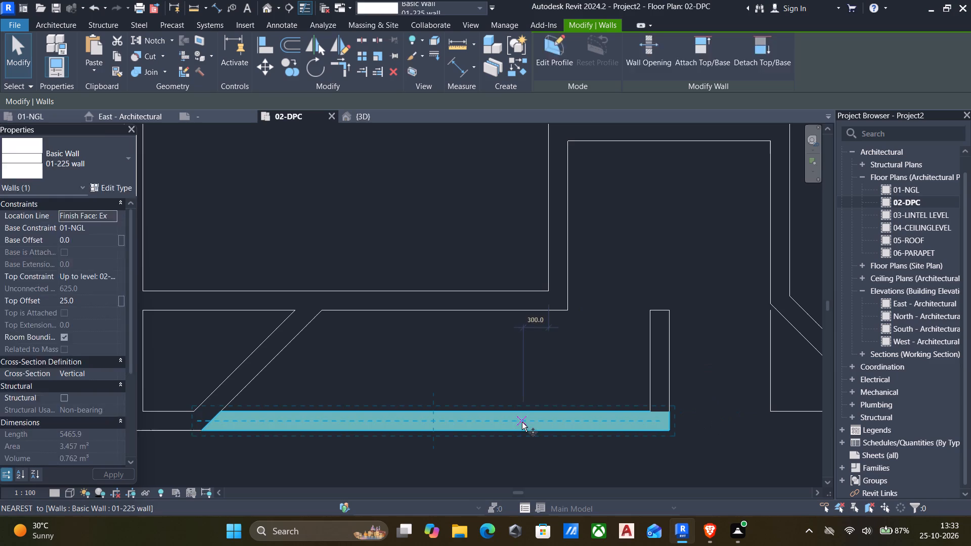
left_click(569, 411)
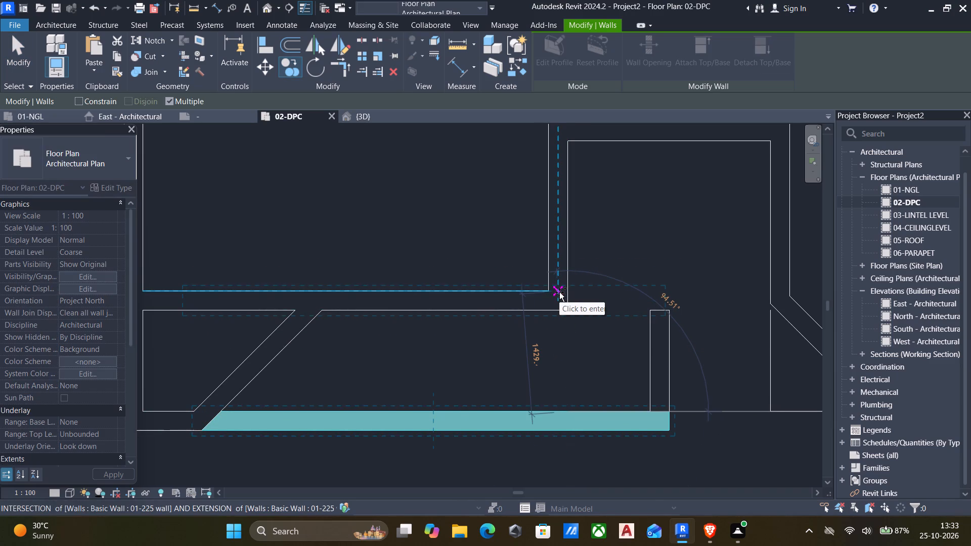
left_click(559, 292)
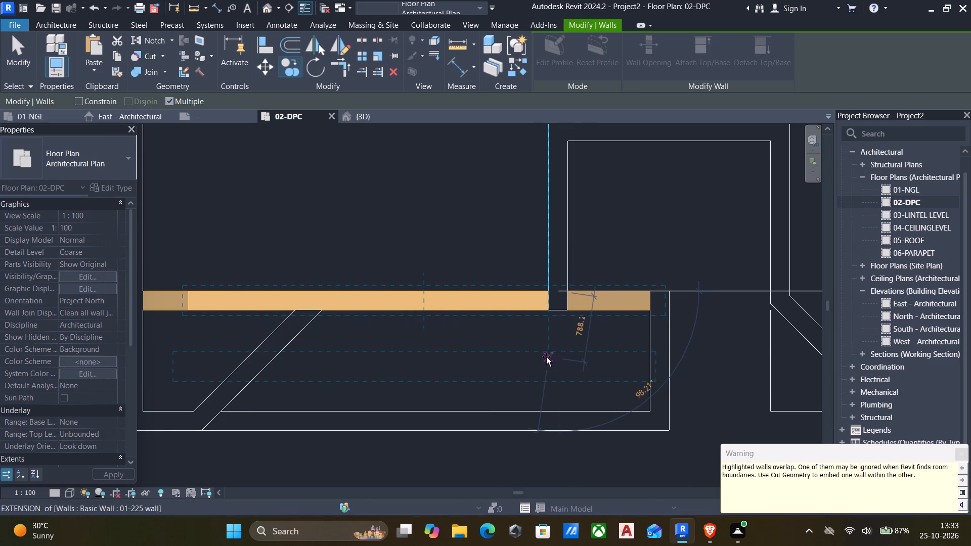
key("Escape")
key("Escape")
Shorten the copied low front wall so its inner end stops at the room's corner instead of overlapping the room's bottom wall.
left_click(266, 297)
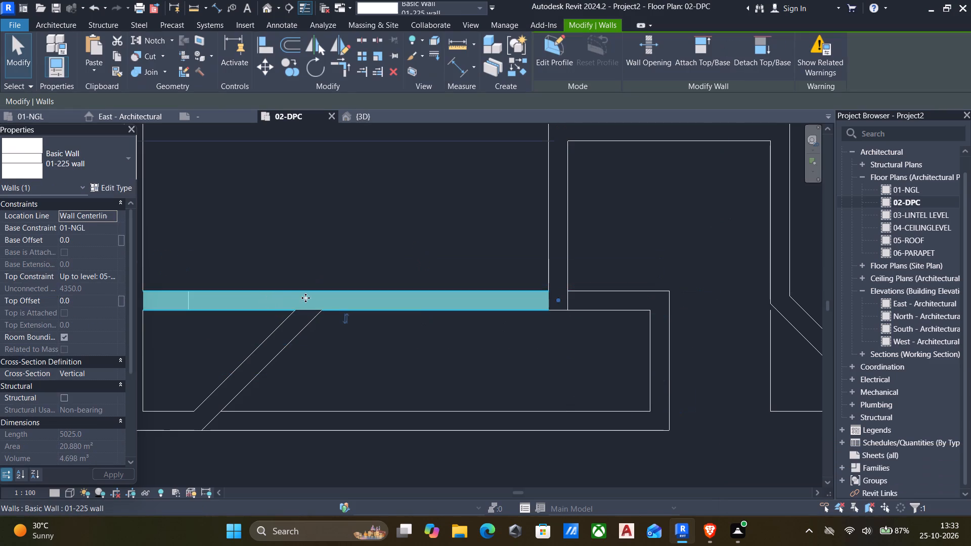
middle_click_drag(533, 335, 734, 324)
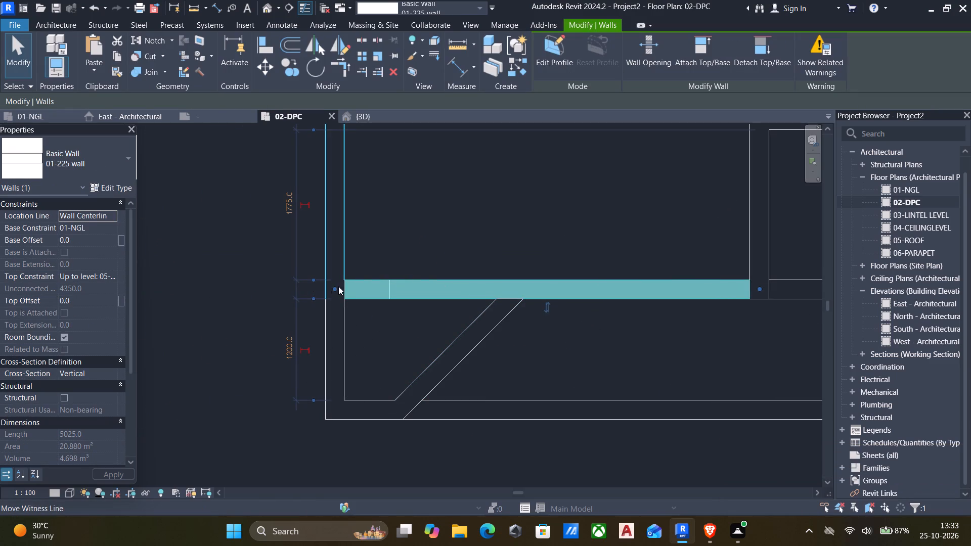
key("Escape")
left_click(440, 297)
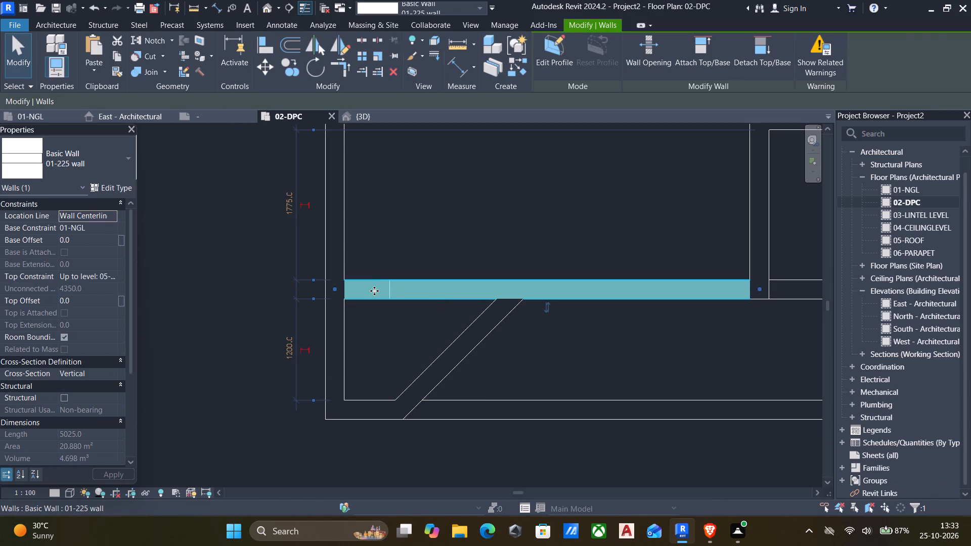
key("Escape")
middle_click_drag(622, 335, 512, 365)
left_click(724, 318)
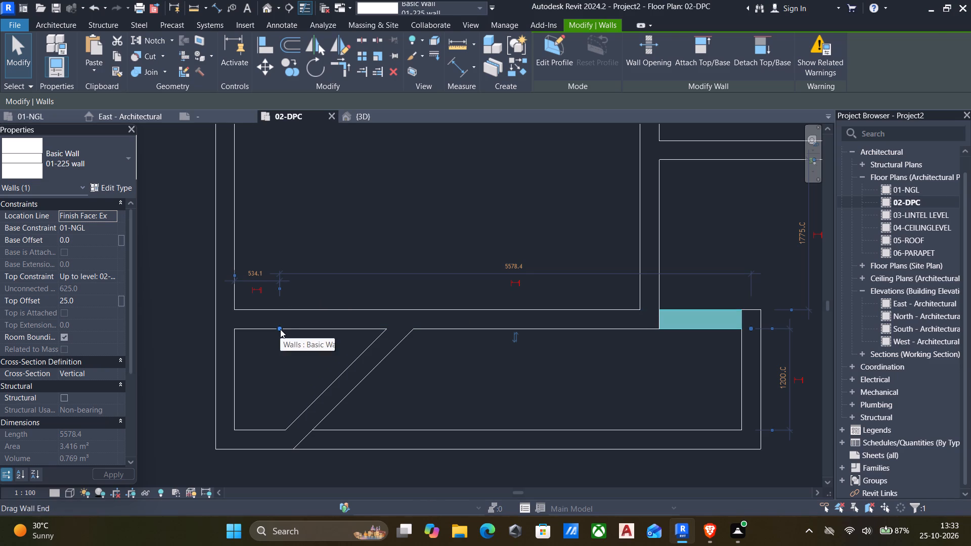
key("Escape")
left_click(710, 322)
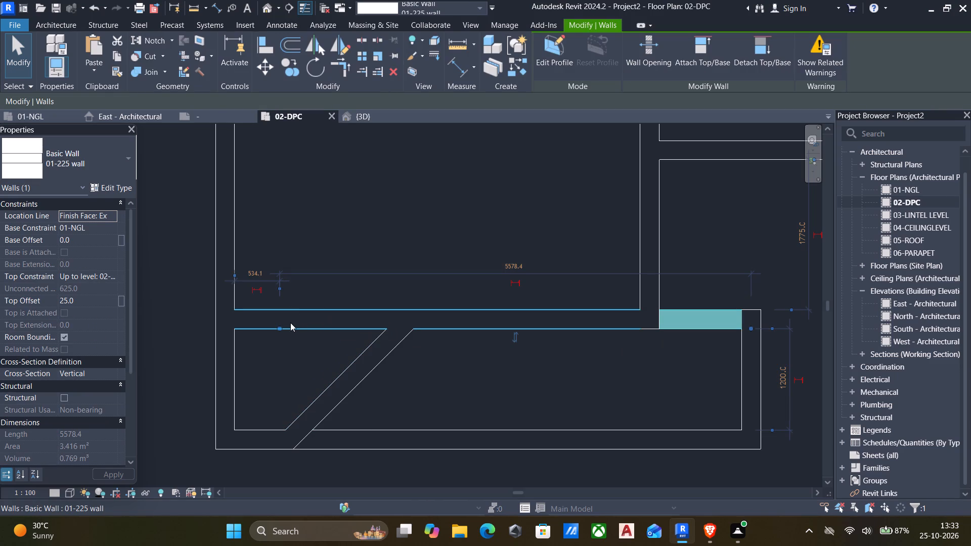
left_click_drag(279, 328, 665, 333)
key("Escape")
left_click(669, 322)
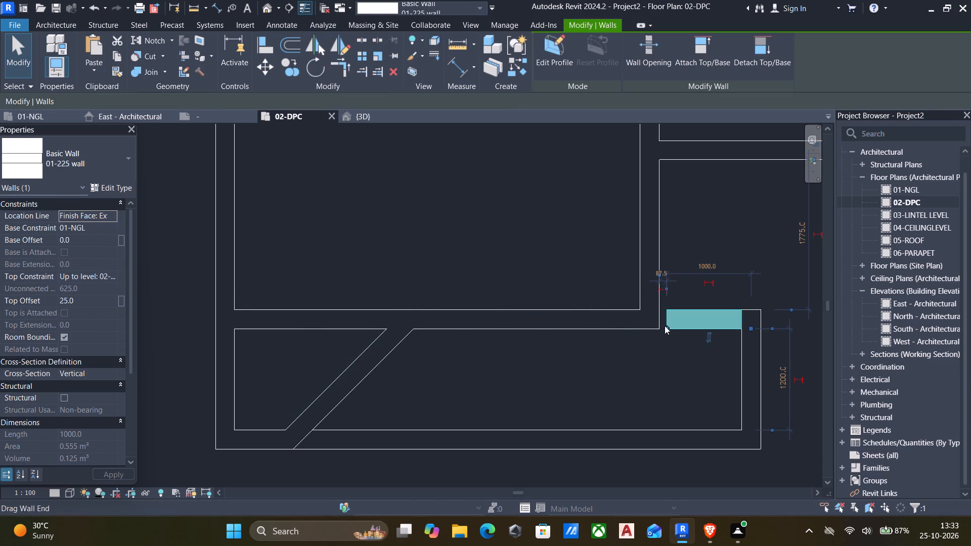
left_click_drag(665, 327, 659, 331)
key("Escape")
Start an architectural floor on 02-DPC and duplicate the Generic - 12" floor type as "01- floor main".
middle_click_drag(658, 356, 655, 355)
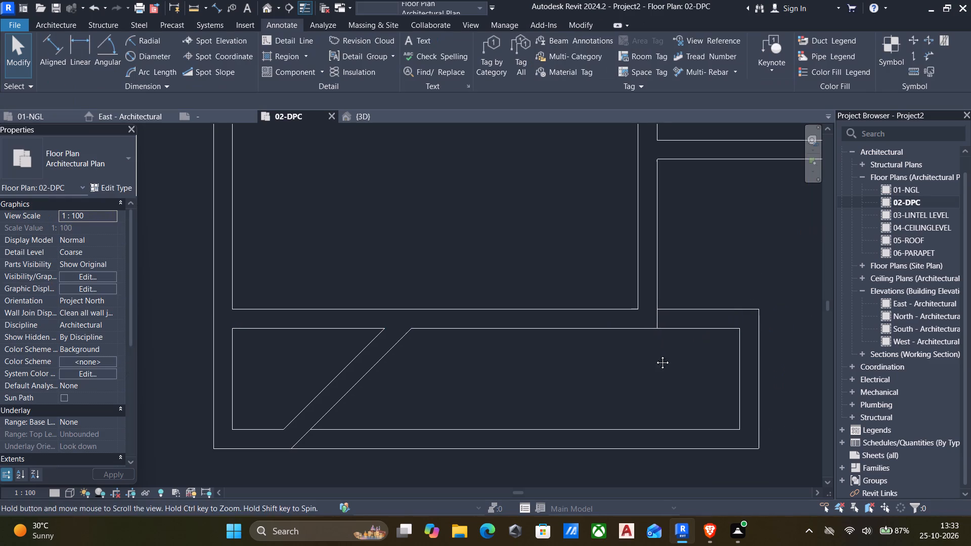
middle_click_drag(655, 355, 648, 344)
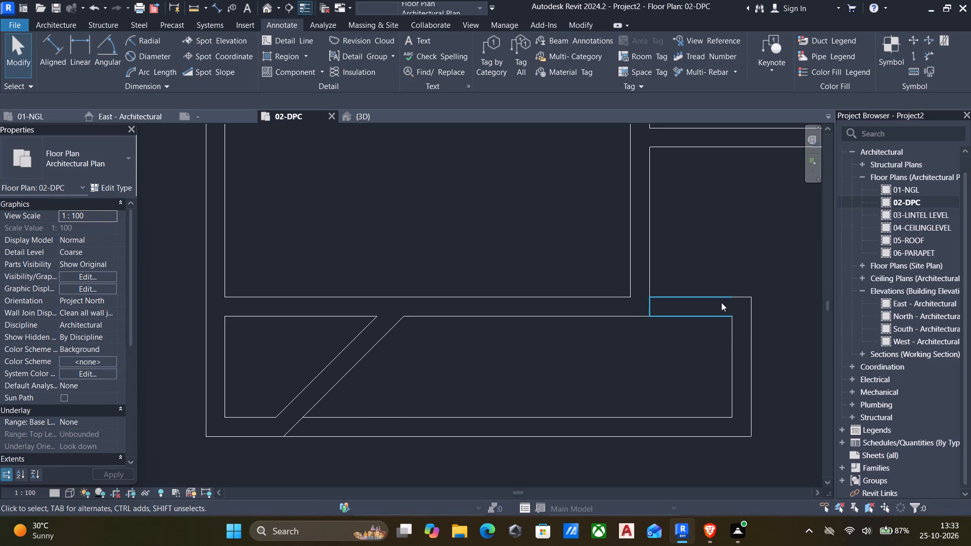
scroll(623, 309, "down", 2)
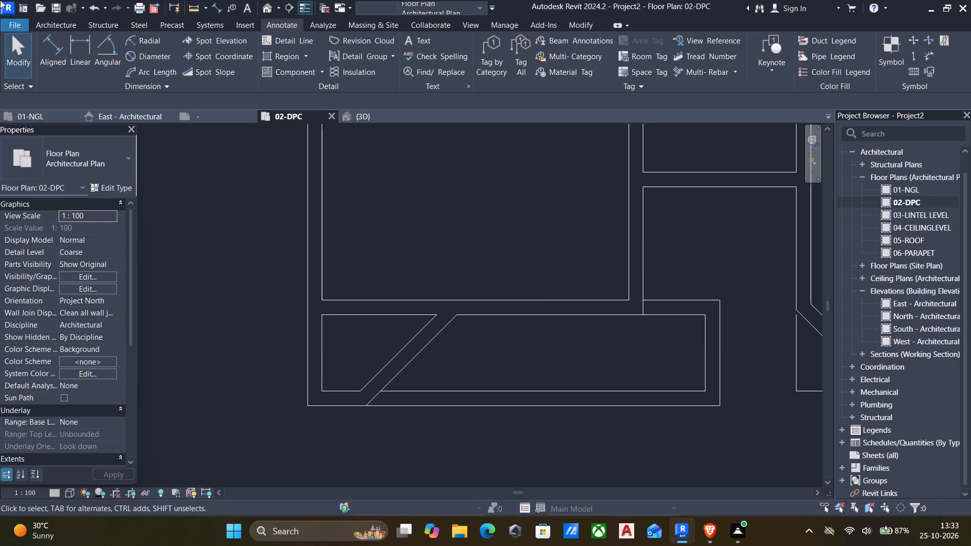
left_click(60, 22)
left_click(286, 52)
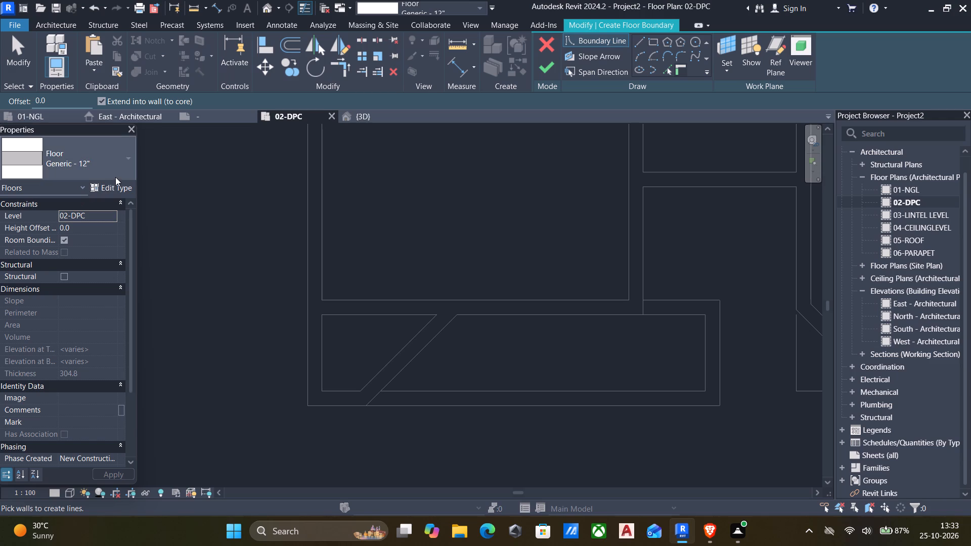
left_click(110, 185)
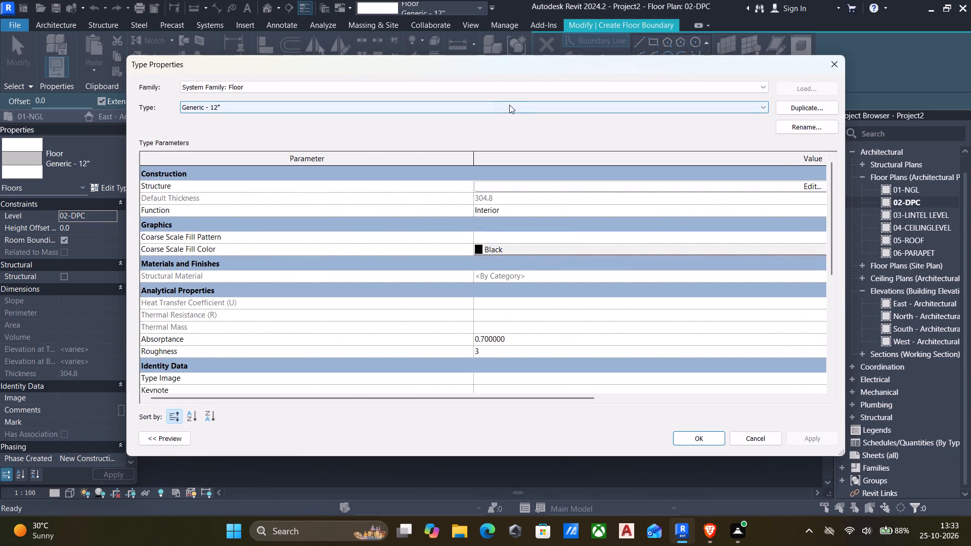
left_click(829, 70)
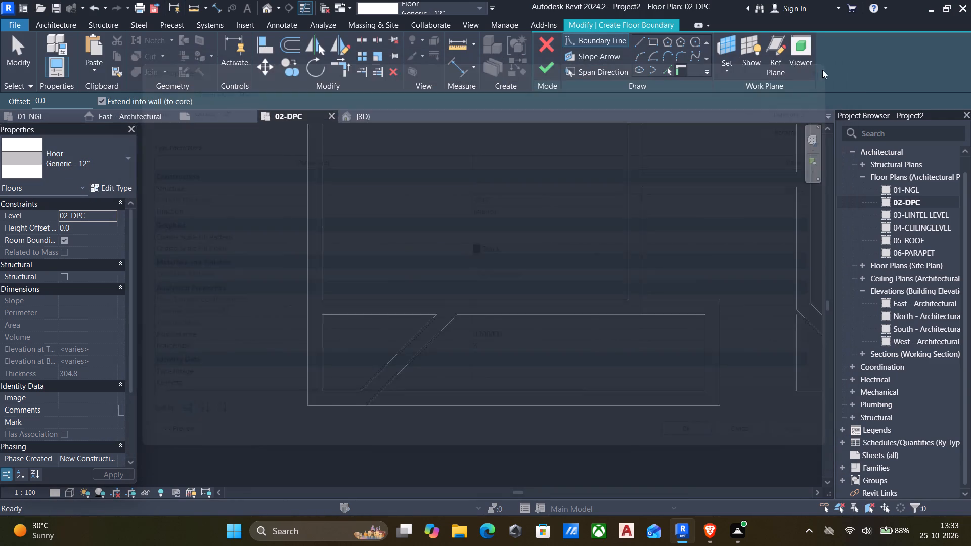
left_click(103, 186)
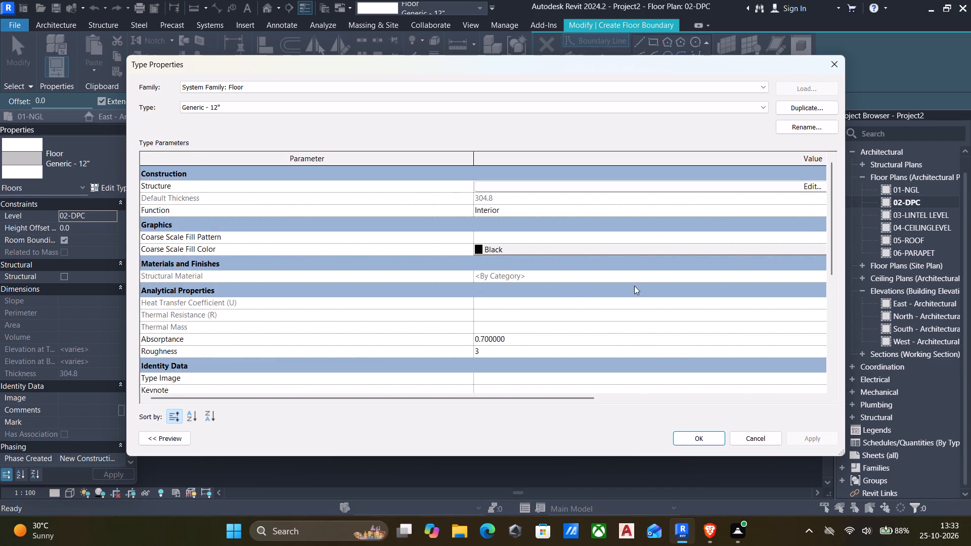
left_click(820, 101)
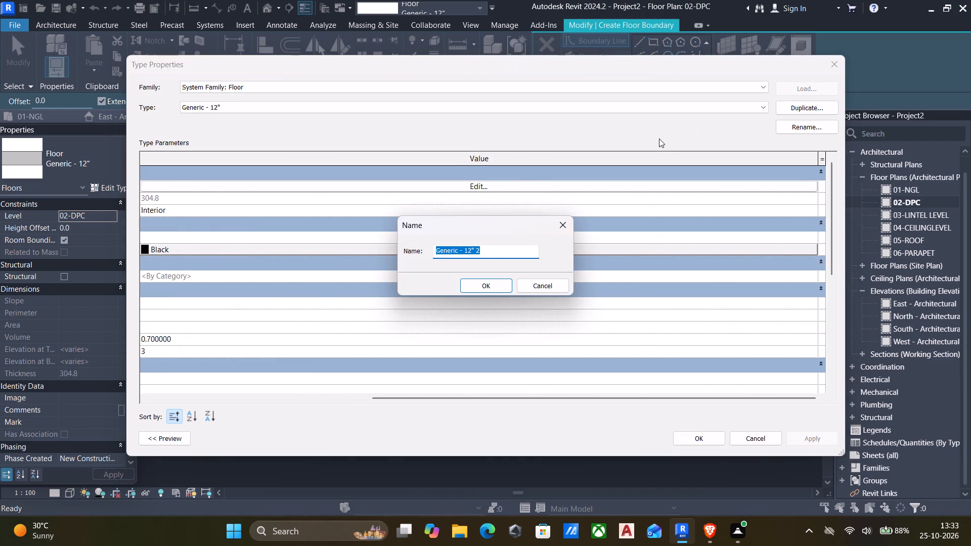
key("BackSpace")
key("0")
key("1")
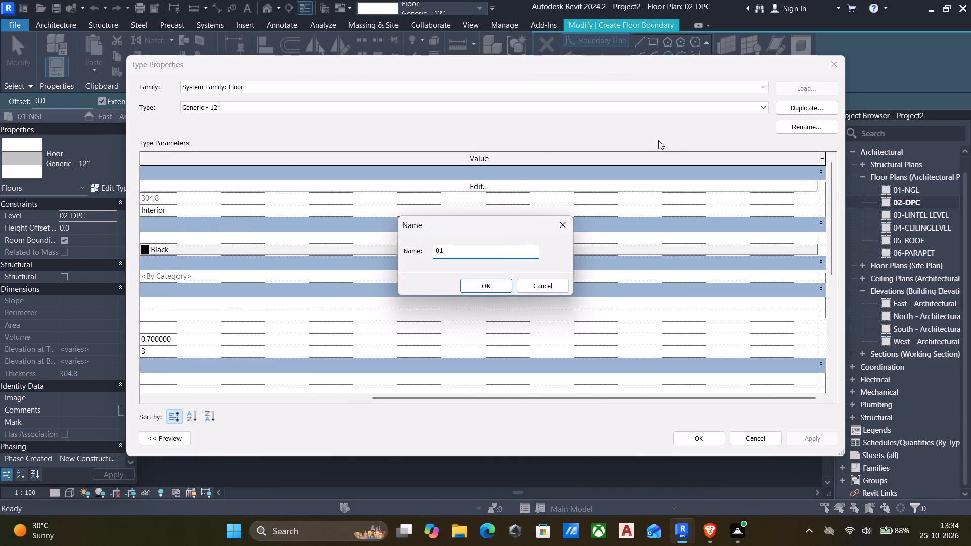
key("minus")
key("space")
type("floor main")
left_click(488, 285)
Set the structure layer thickness of the 01- floor main type to 150 mm.
left_click(473, 187)
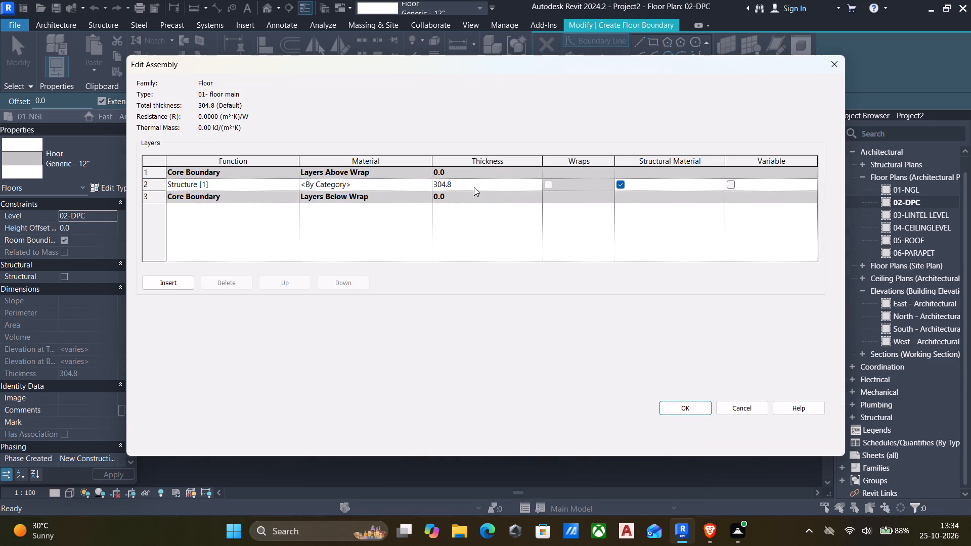
left_click(487, 184)
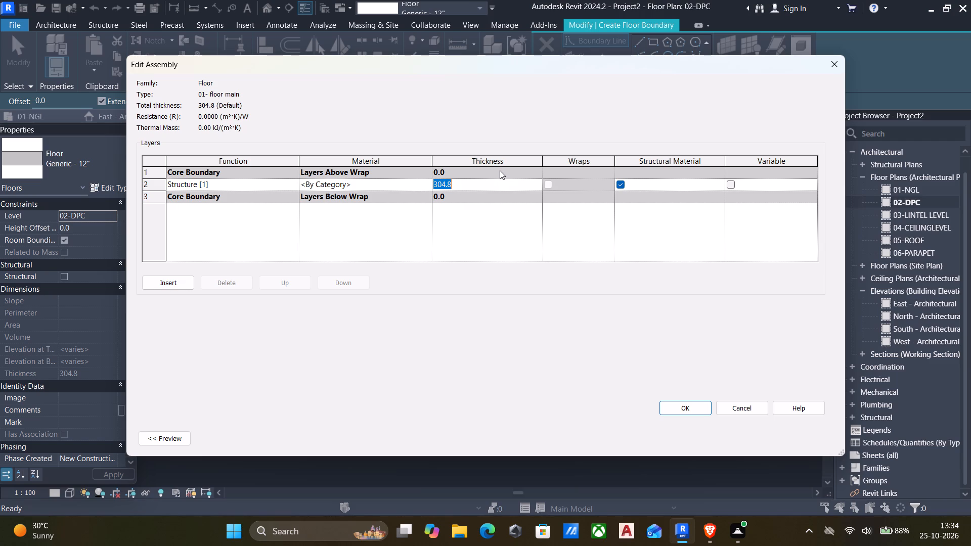
type("15")
key("BackSpace")
key("BackSpace")
type("6\"")
key("Return")
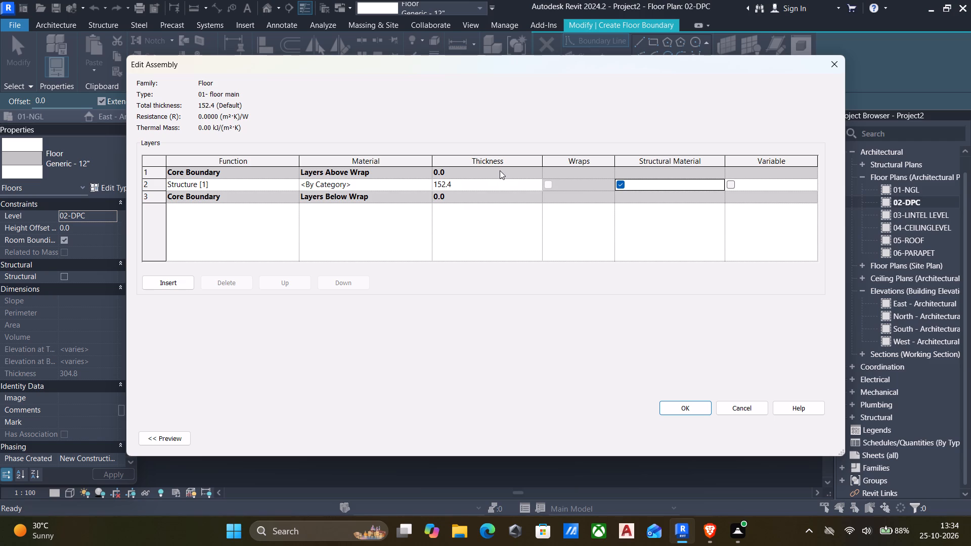
left_click(498, 190)
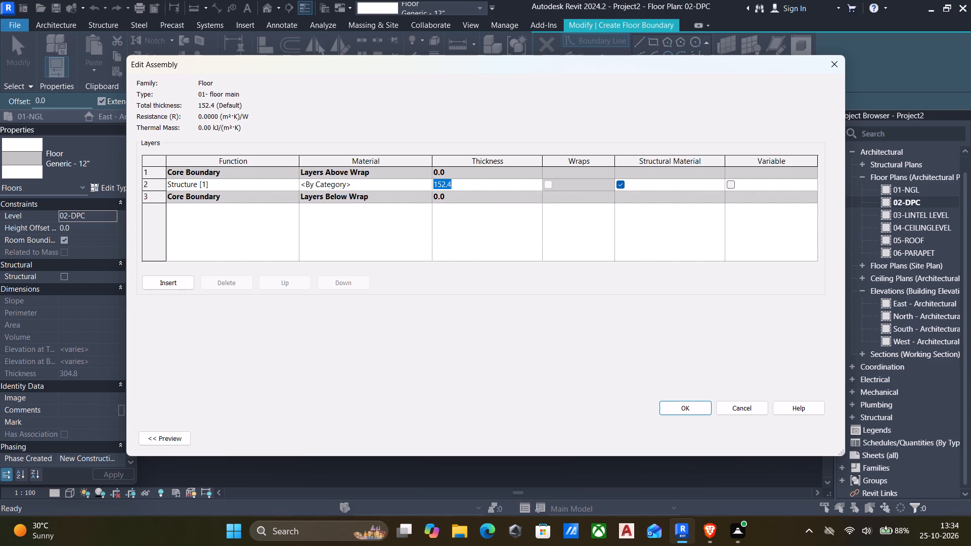
key("1")
type("50")
key("Return")
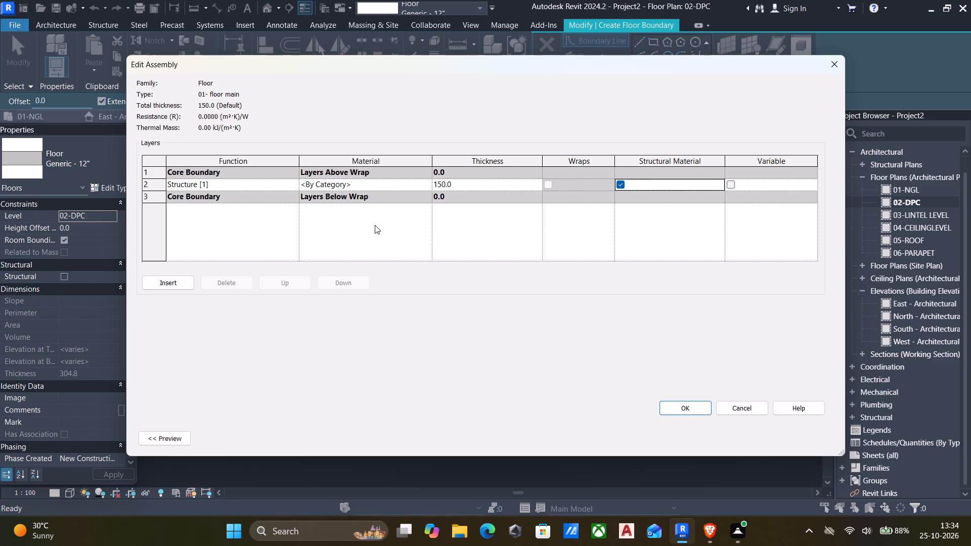
For the structure layer's material, duplicate 01-225 wall paint with its assets and name the copy "02-floor tile".
left_click(427, 179)
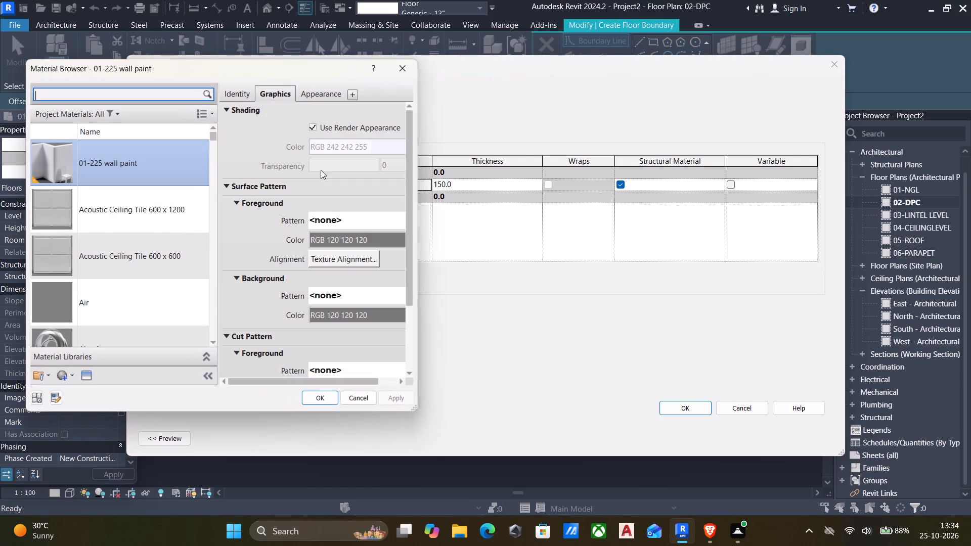
right_click(120, 165)
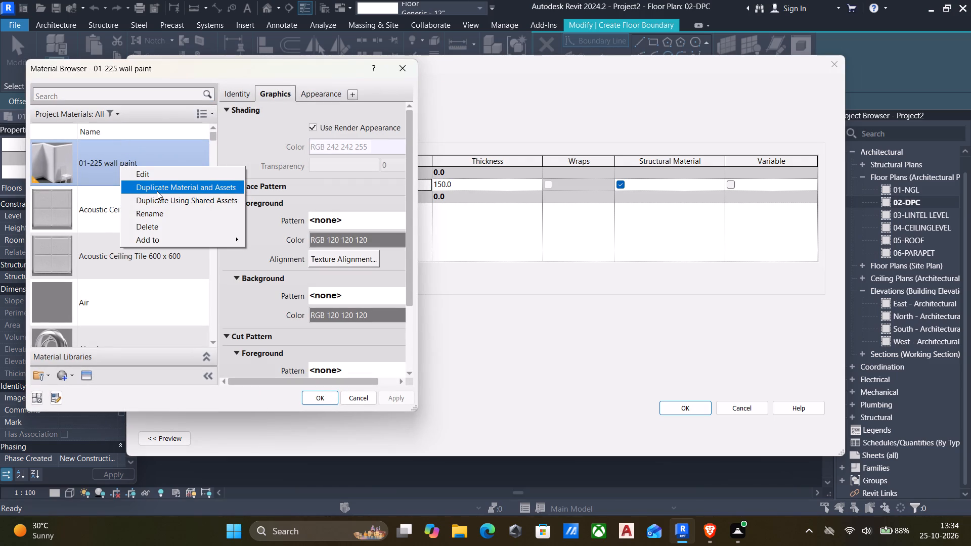
left_click(157, 190)
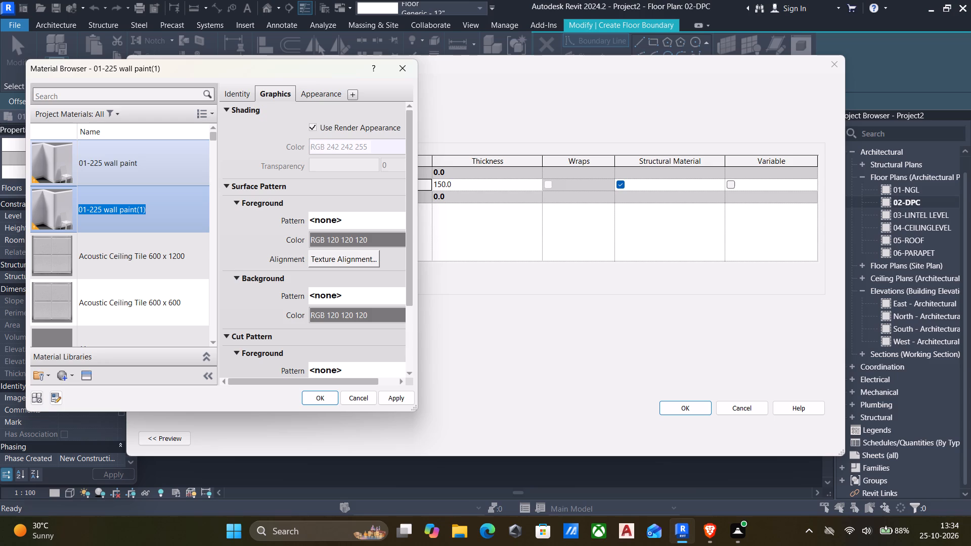
key("BackSpace")
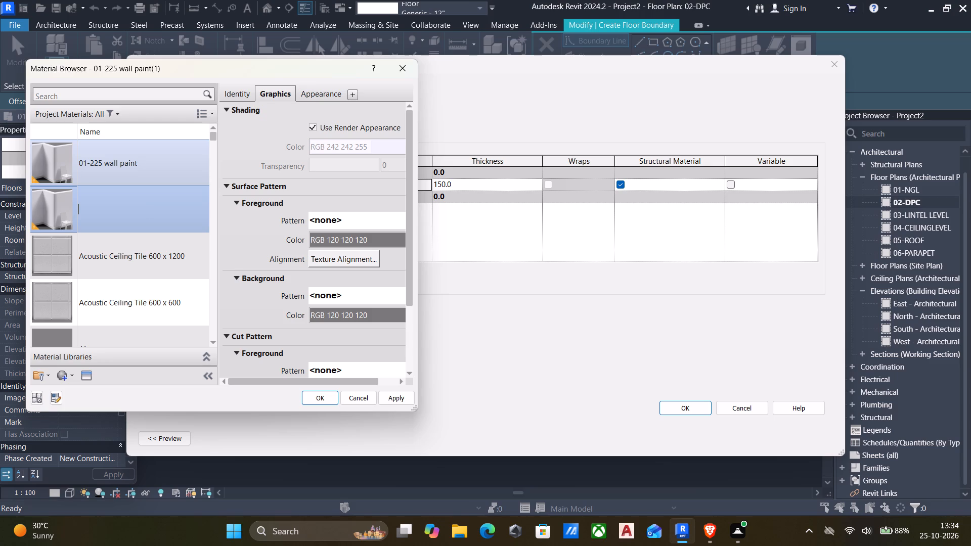
type("02-")
type("floor tile")
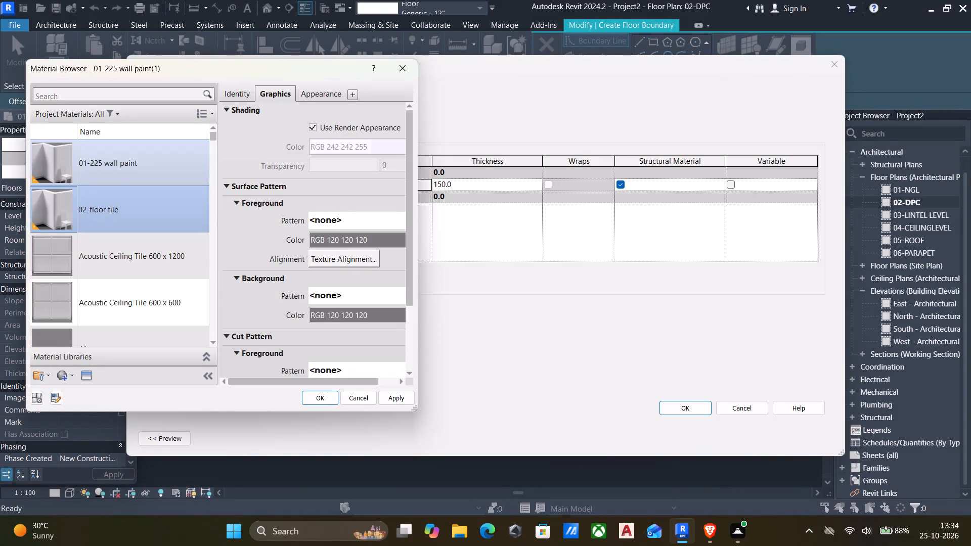
left_click(398, 397)
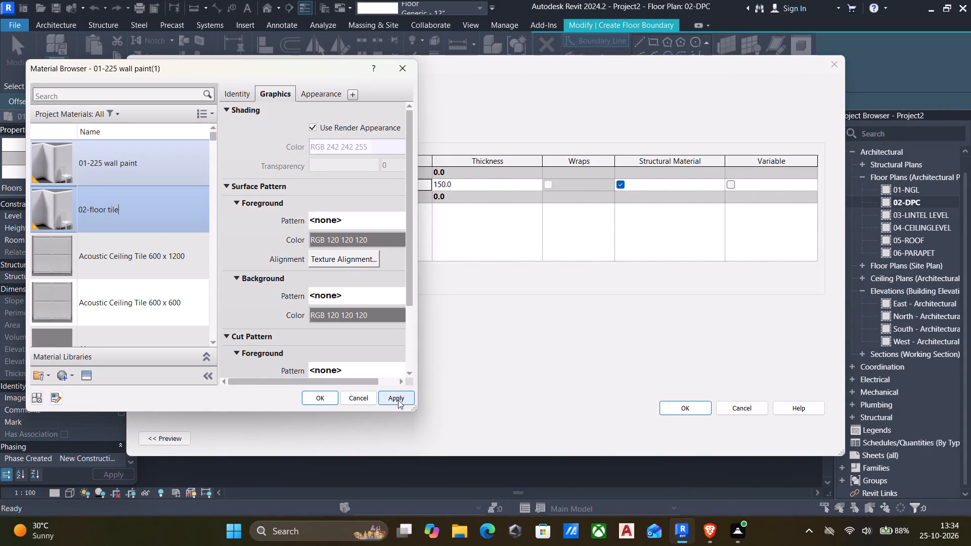
Replace the 02-floor tile material's appearance with the Diamond - Red asset from the Appearance Library's Flooring category.
left_click(85, 373)
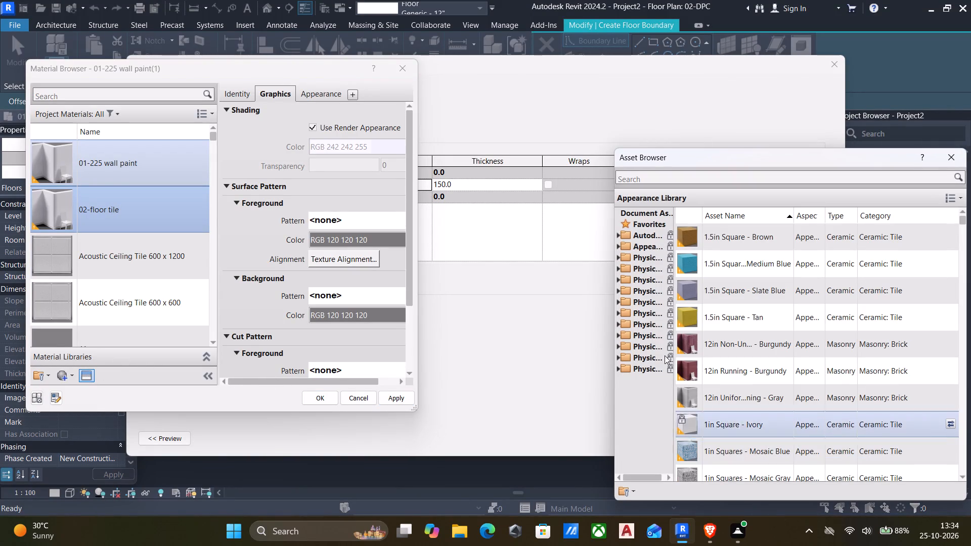
left_click(619, 251)
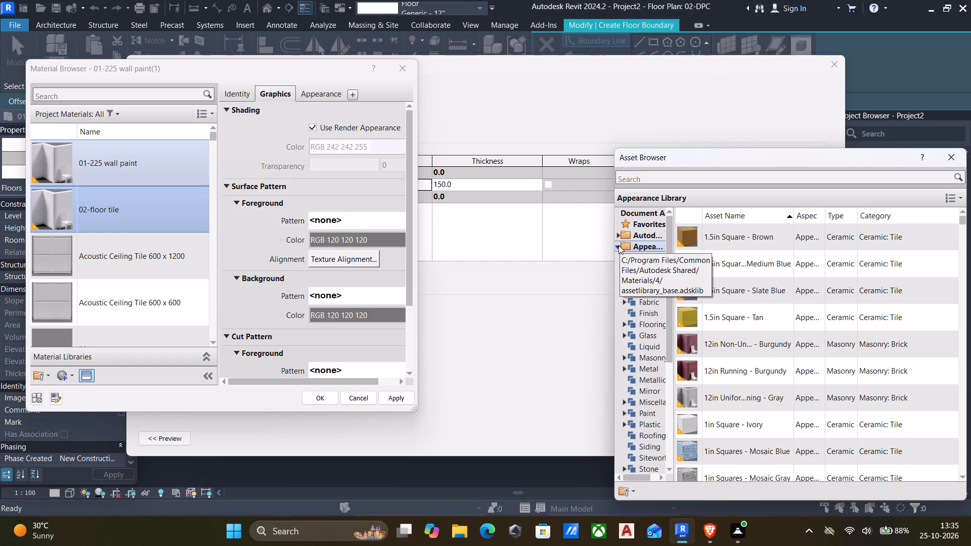
double_click(629, 322)
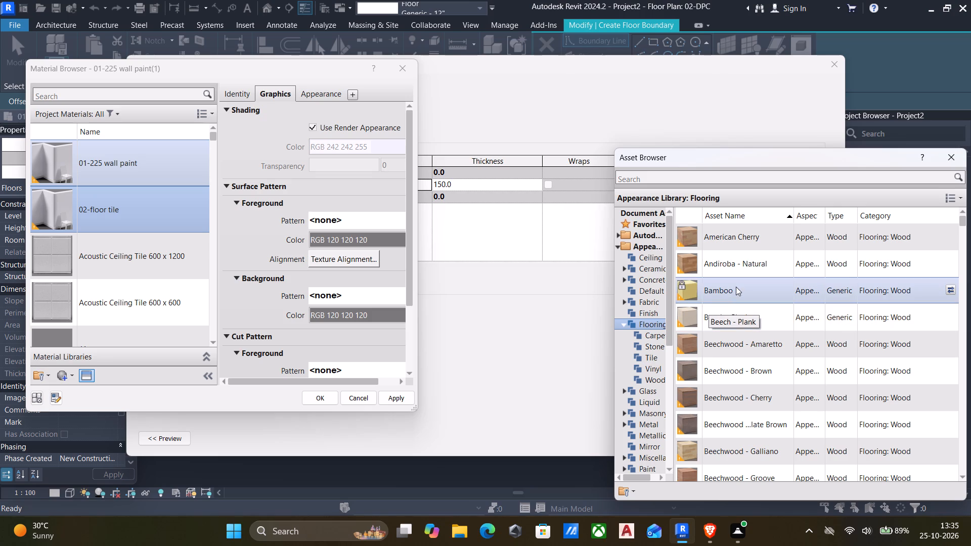
scroll(775, 352, "down", 10)
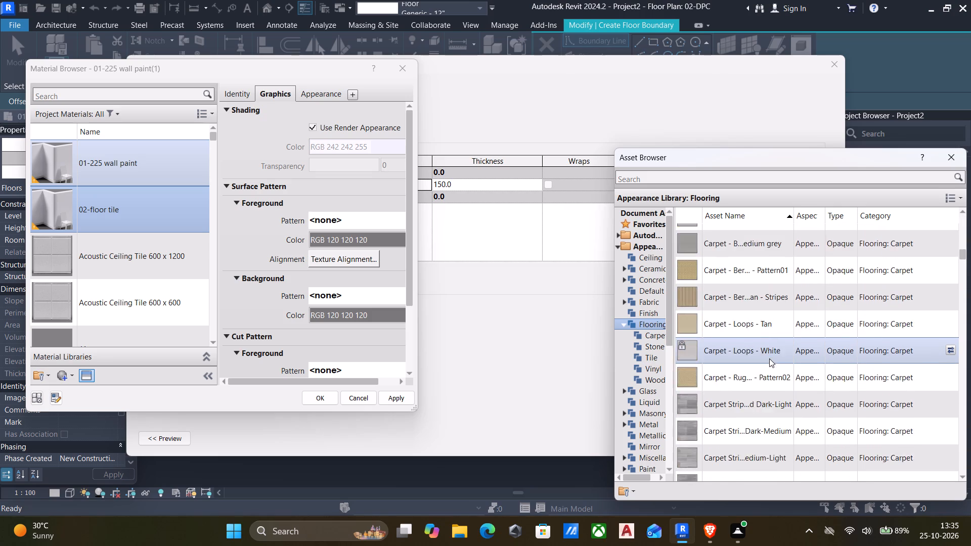
scroll(769, 358, "down", 10)
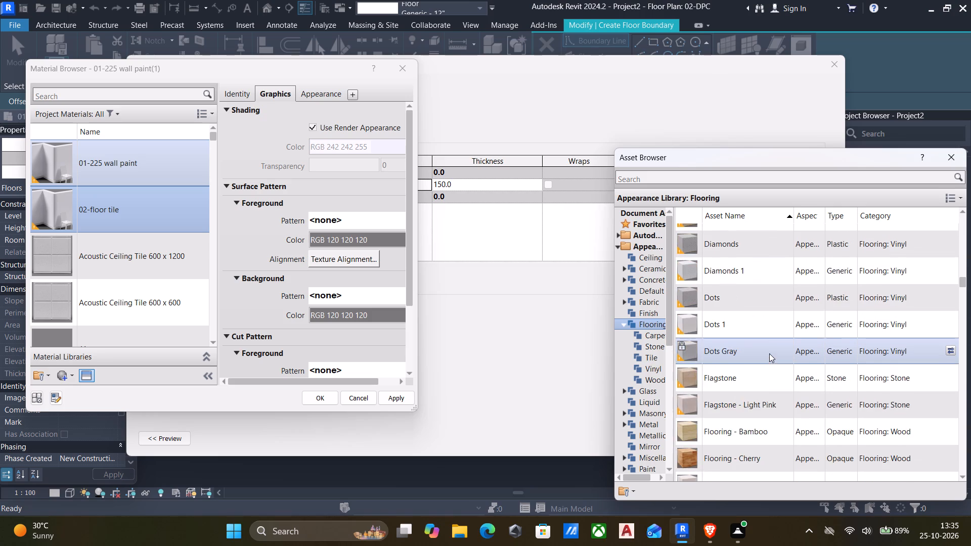
scroll(768, 347, "up", 2)
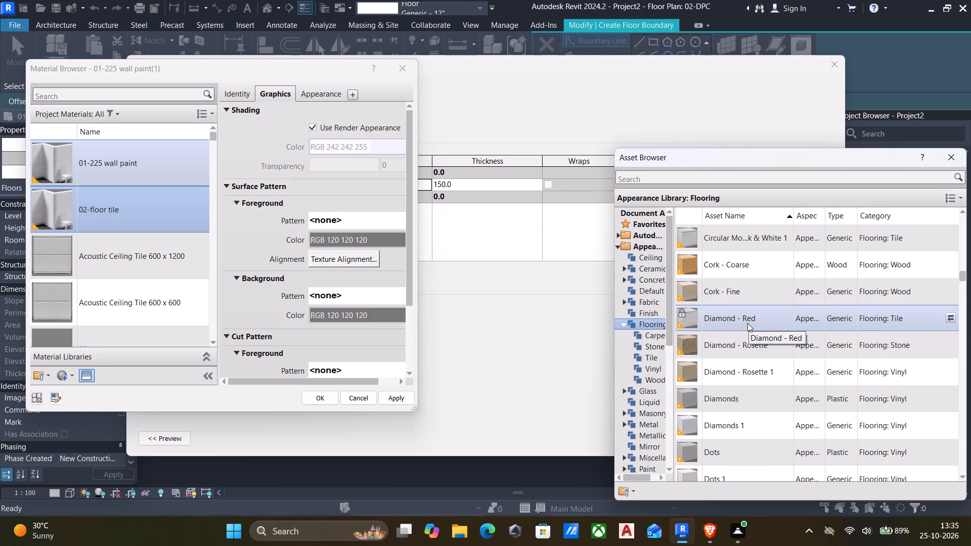
double_click(730, 323)
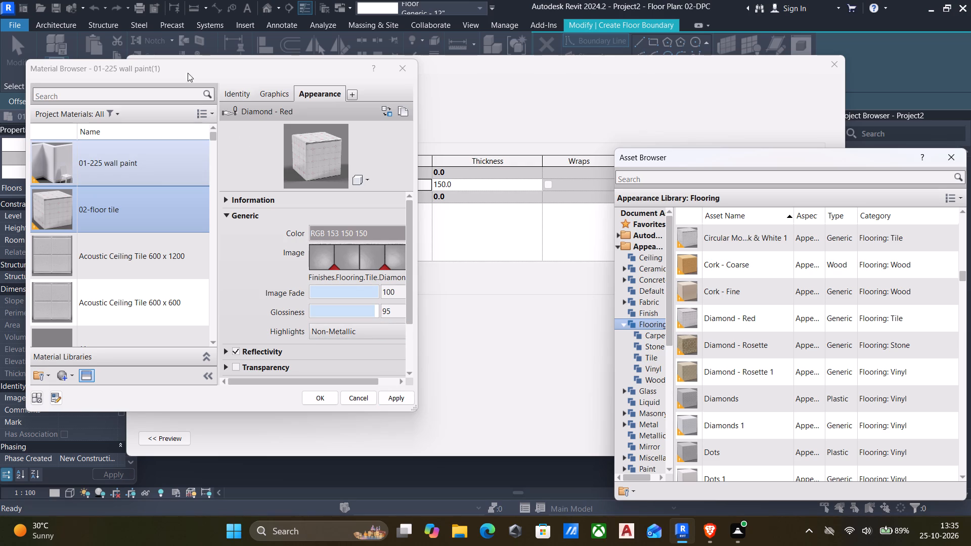
Assign the 02-floor tile material to the structure layer and accept the 01- floor main type for the new floor.
left_click(271, 93)
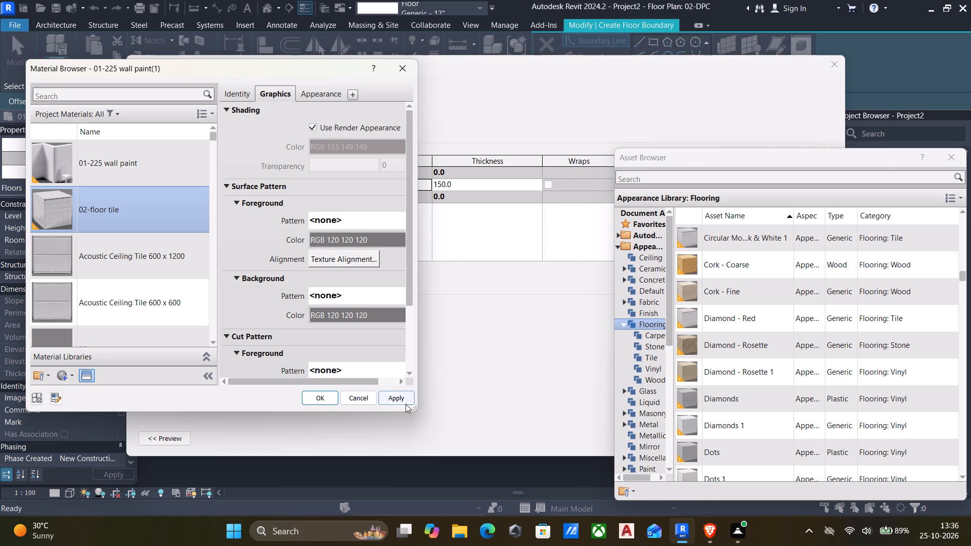
left_click(399, 398)
left_click(311, 399)
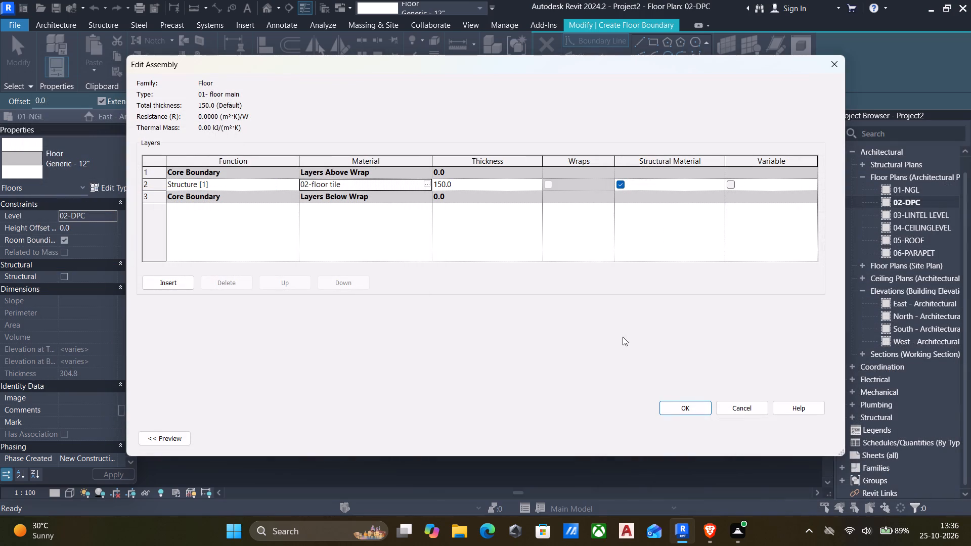
left_click(679, 408)
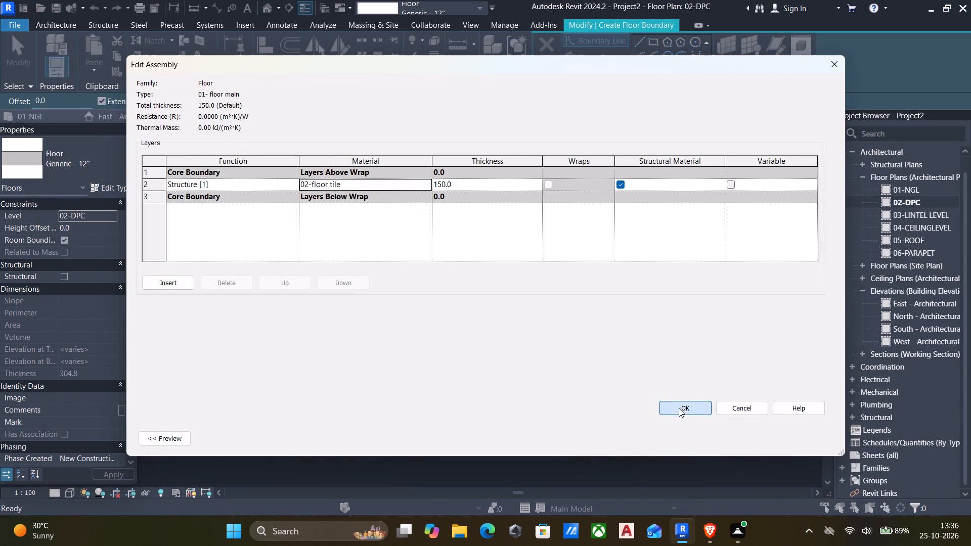
left_click_drag(795, 437, 785, 437)
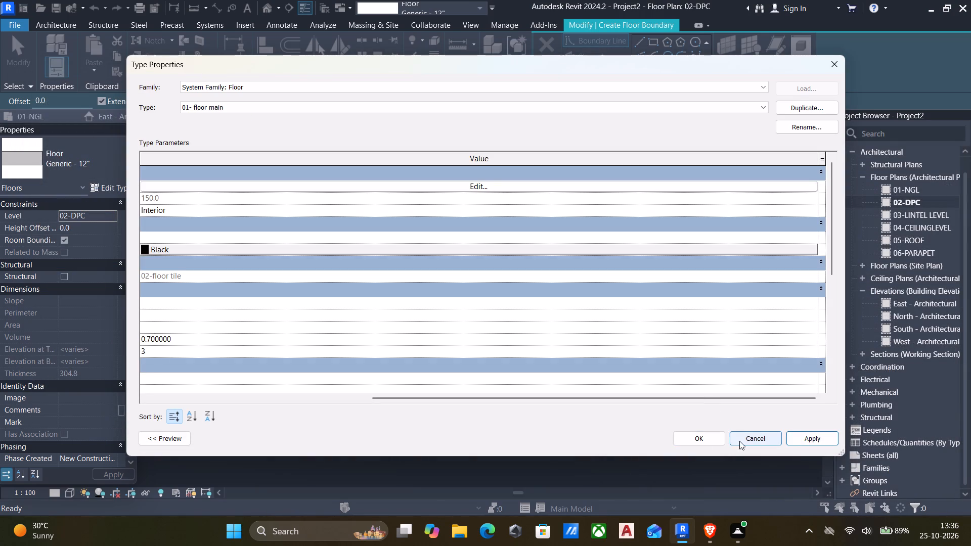
left_click(812, 436)
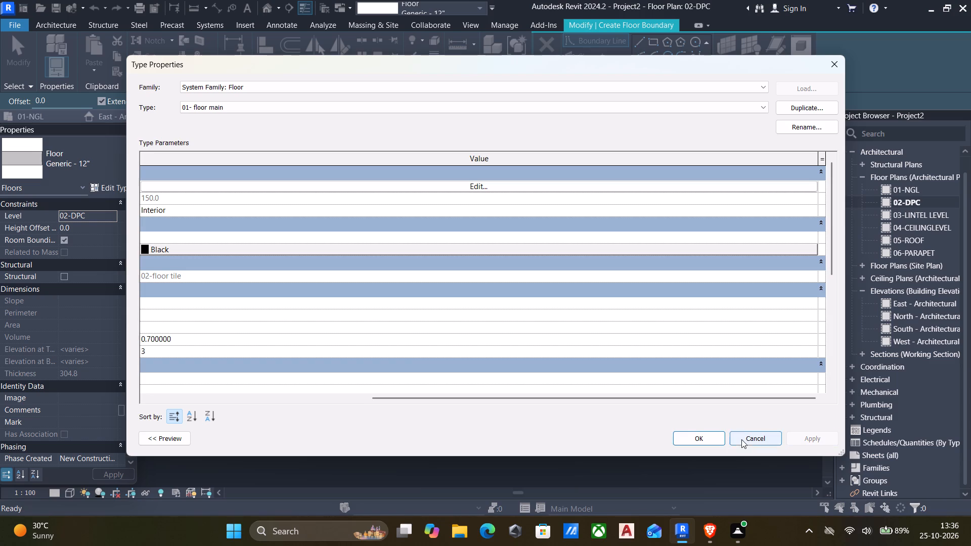
left_click(710, 440)
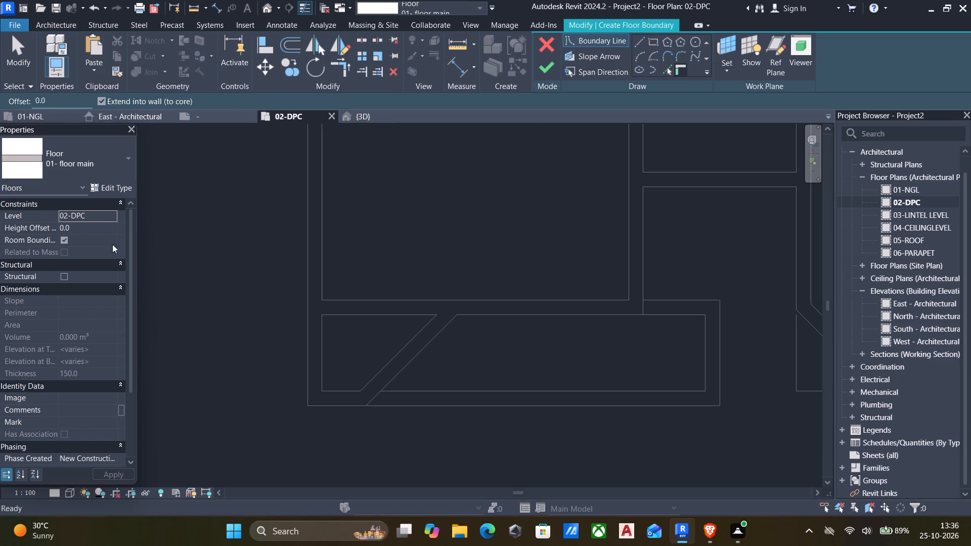
Create floor boundary lines from the inner faces of the rear room's top and right walls, the offset wall below, and the long right exterior wall.
scroll(322, 301, "down", 4)
middle_click_drag(330, 376, 336, 442)
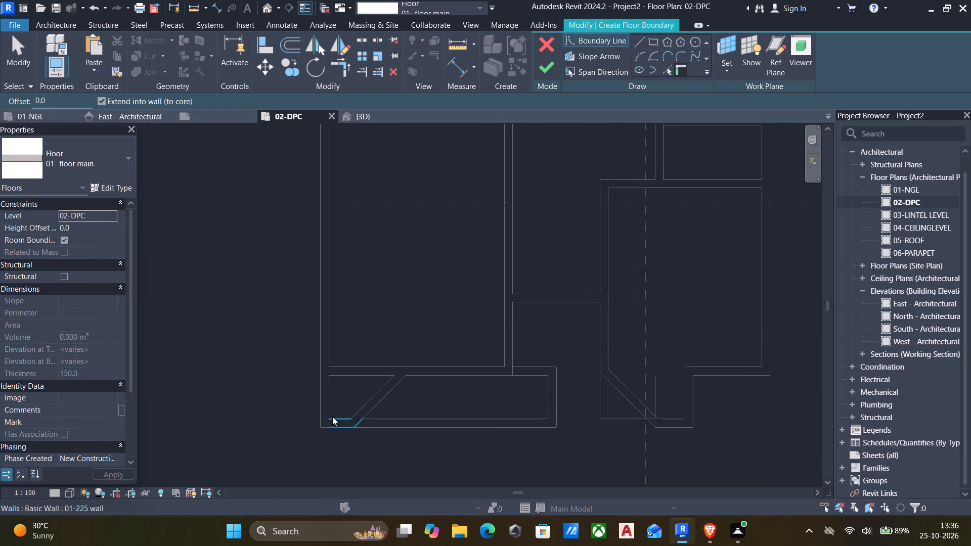
scroll(626, 297, "down", 5)
middle_click_drag(625, 302, 631, 486)
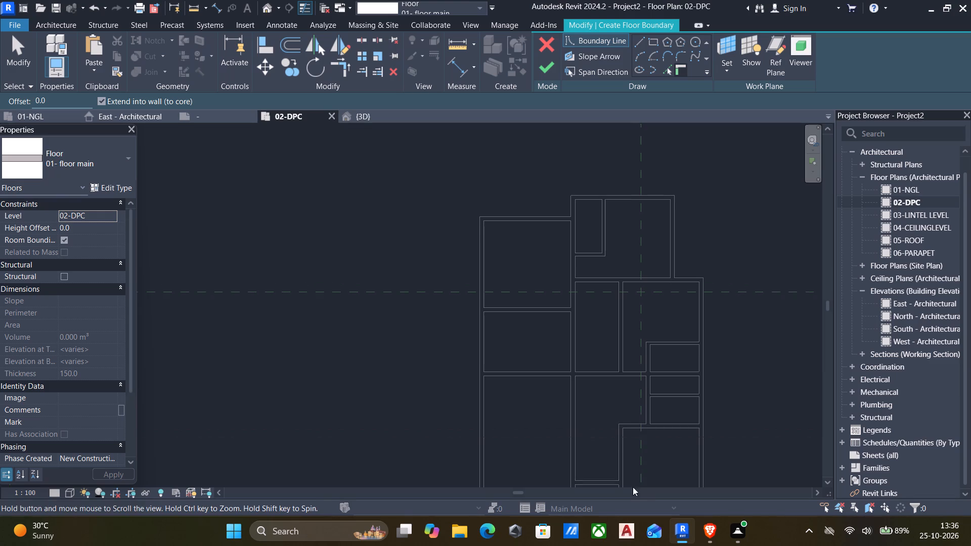
left_click(660, 66)
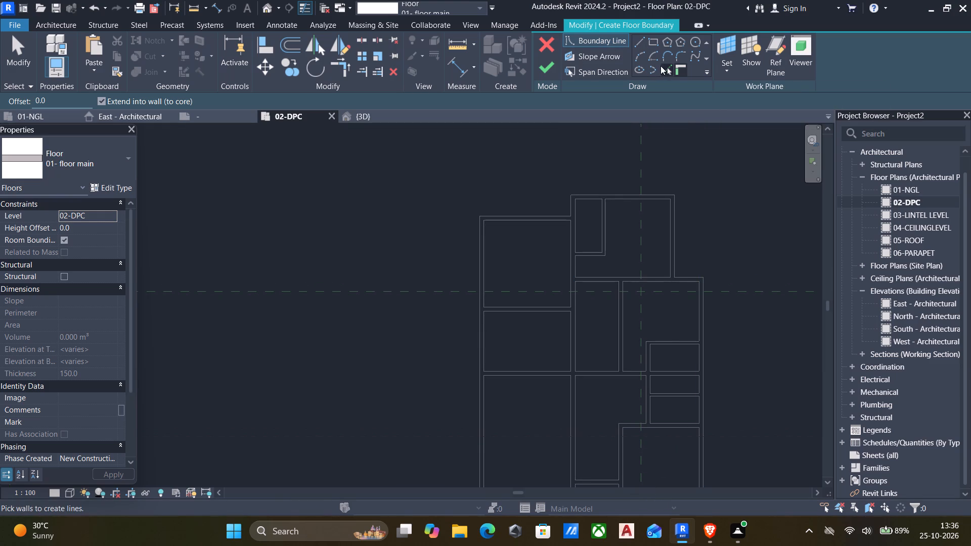
left_click(587, 199)
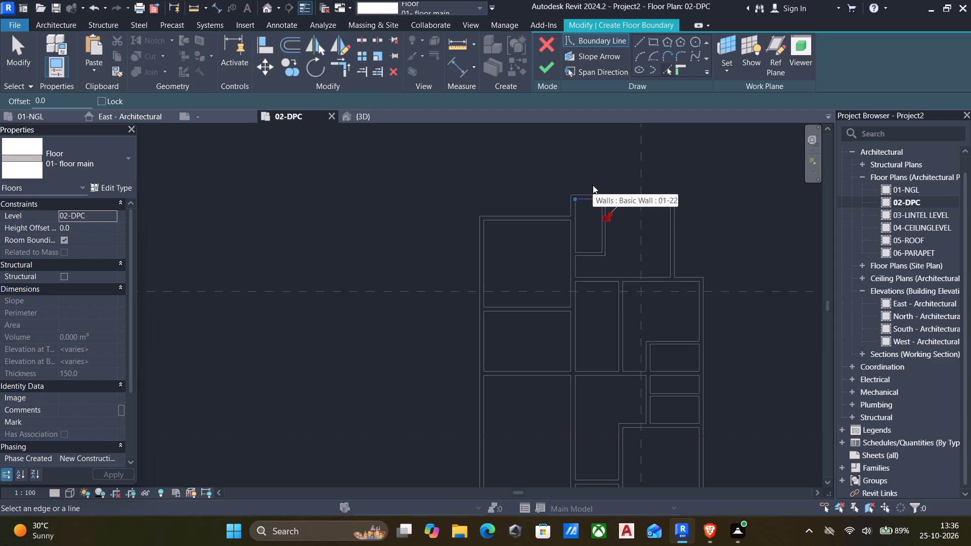
left_click(668, 250)
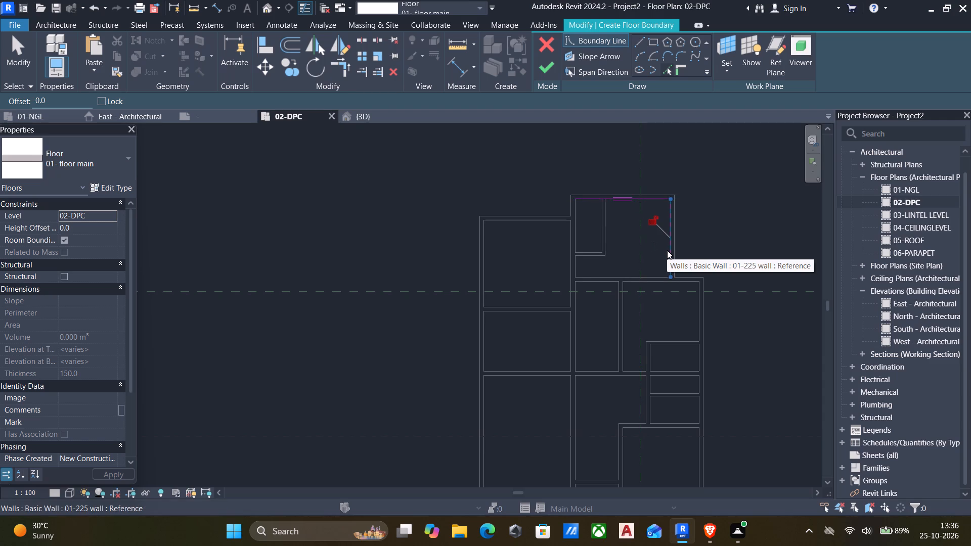
left_click(687, 282)
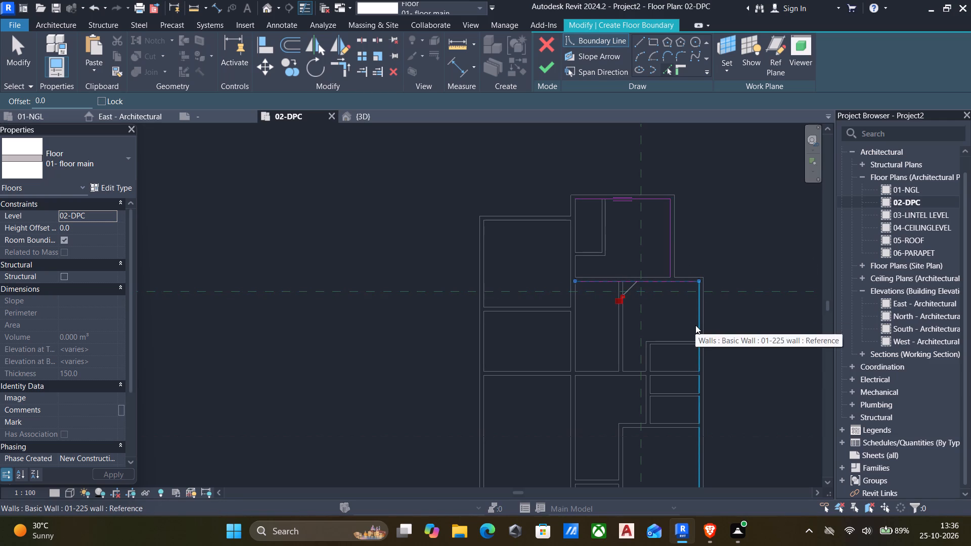
left_click(695, 325)
Continue the floor boundary along the inner faces of the front-right room's bottom wall, short return, lower front wall and diagonal wall.
scroll(659, 366, "down", 4)
middle_click_drag(679, 415, 710, 314)
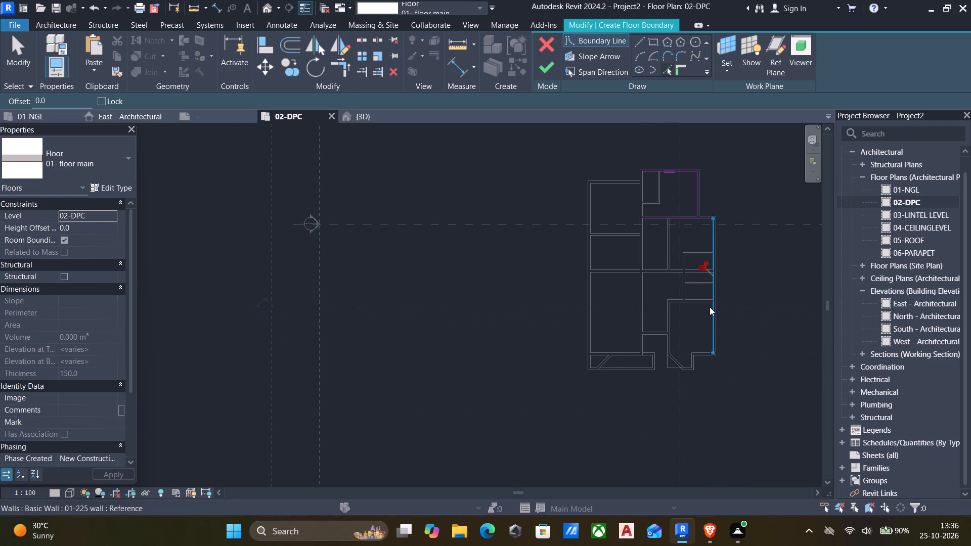
scroll(701, 373, "up", 5)
left_click(708, 329)
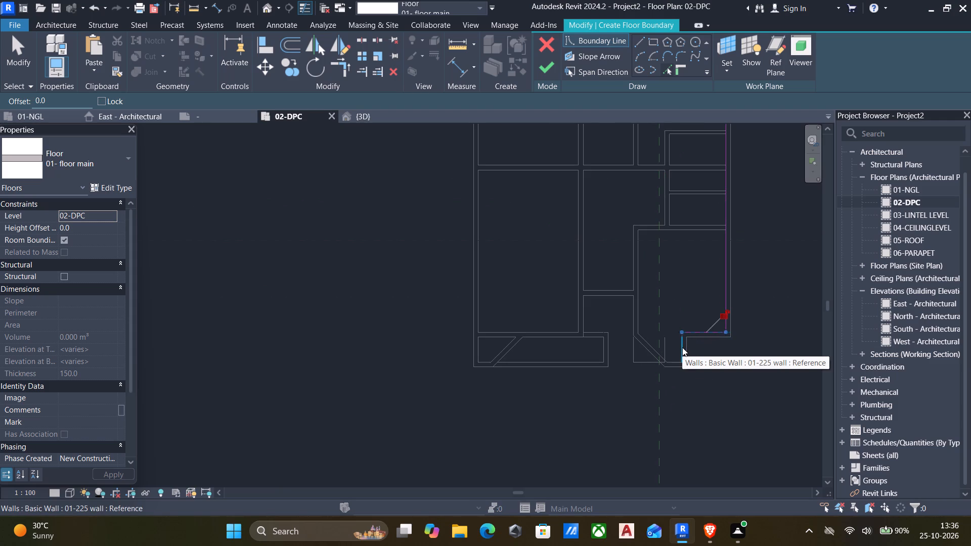
left_click(682, 347)
scroll(675, 374, "up", 4)
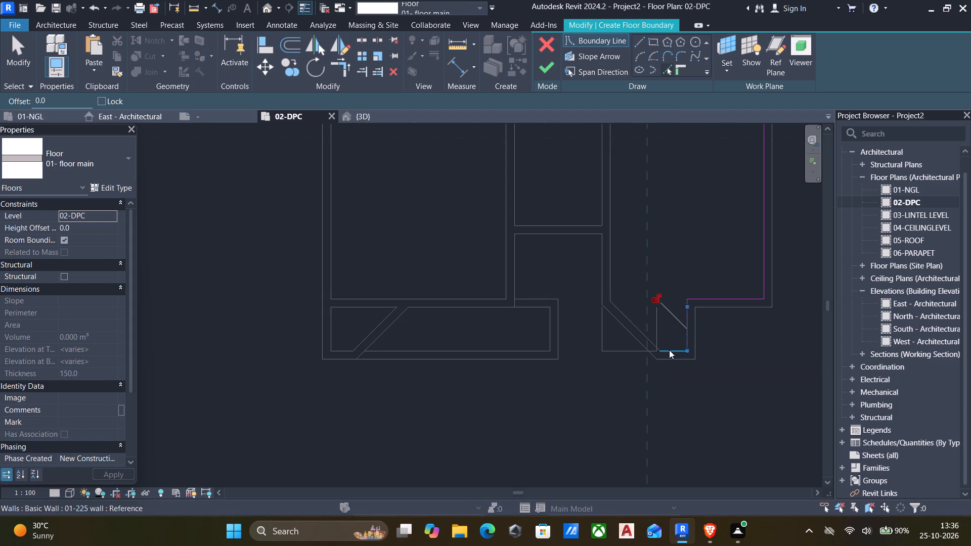
left_click(669, 350)
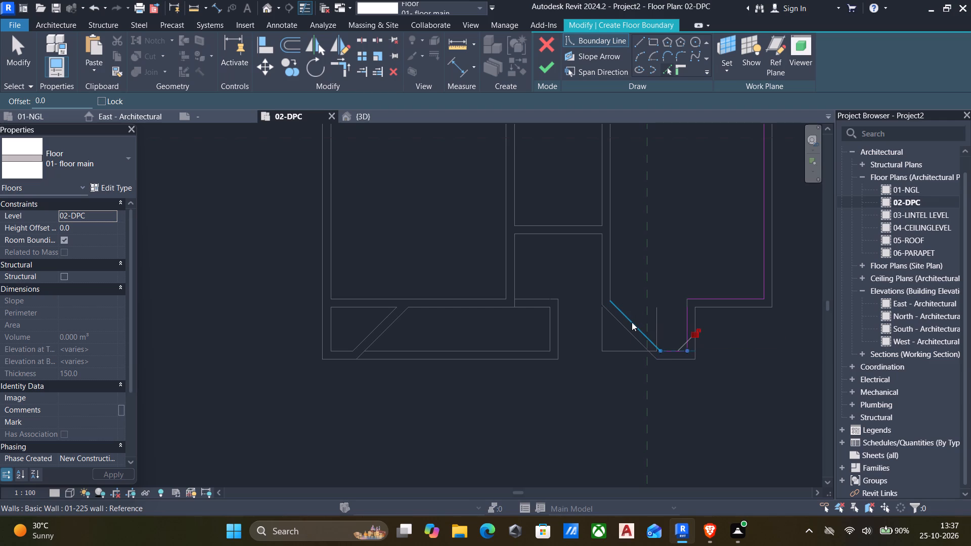
left_click(632, 322)
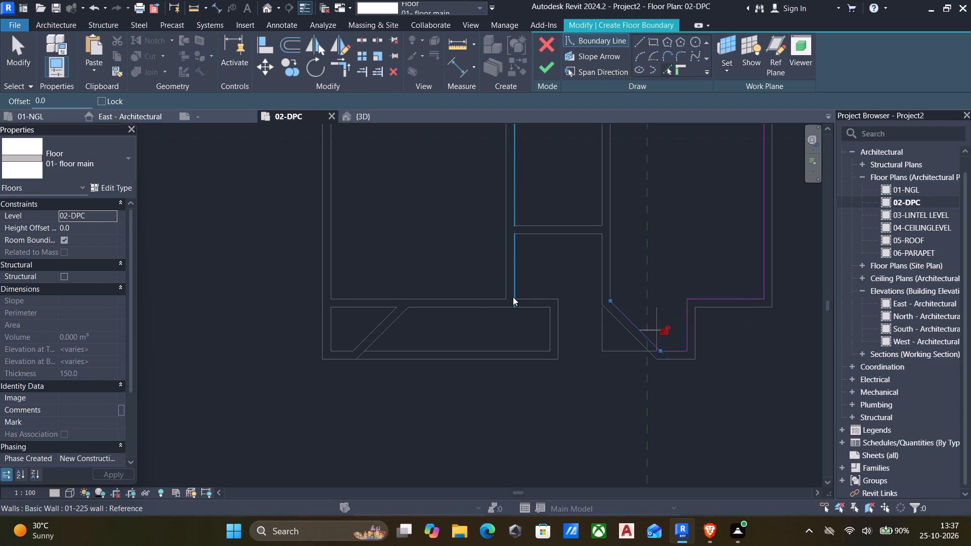
Add floor boundary lines from the left room's bottom wall, the low front enclosure's right and bottom walls, and the long left exterior wall.
left_click(548, 300)
left_click(547, 319)
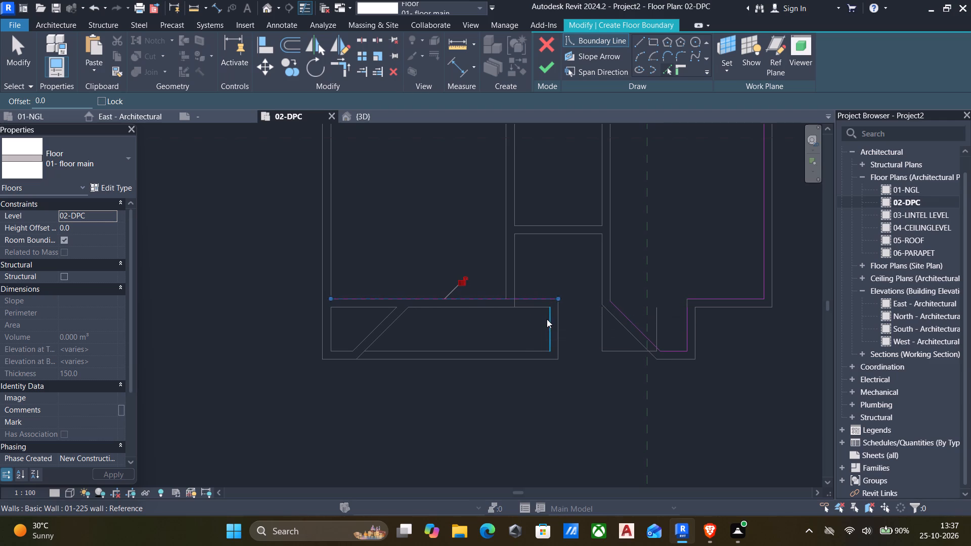
left_click(526, 347)
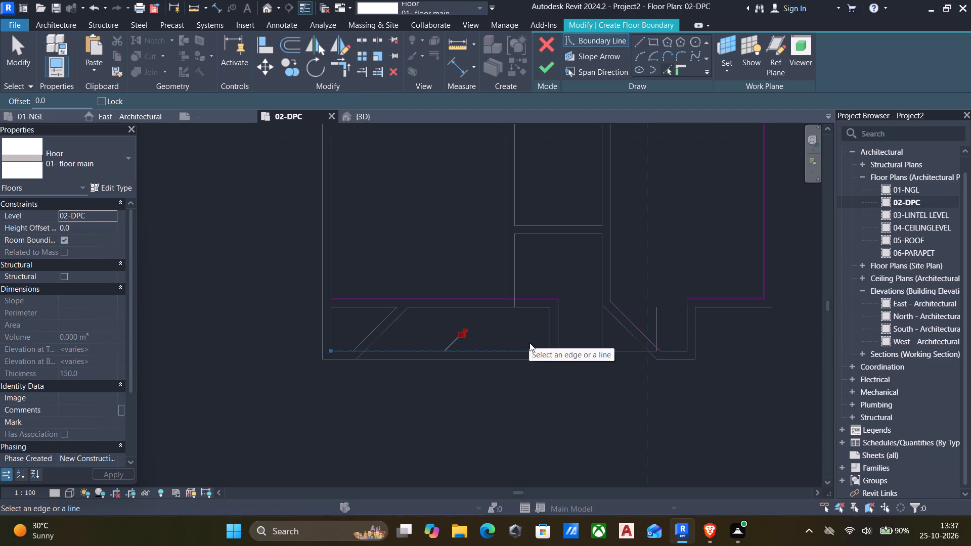
left_click(332, 325)
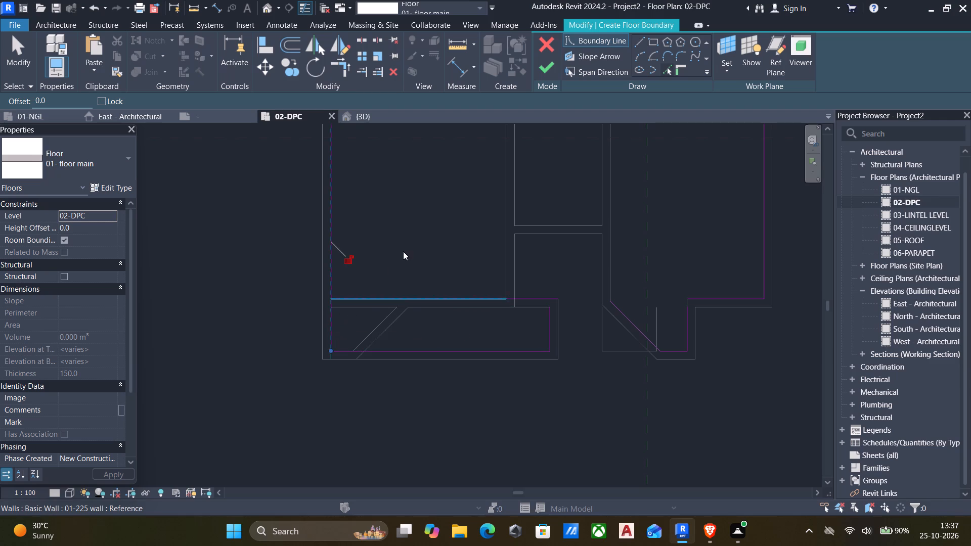
scroll(403, 251, "down", 4)
middle_click_drag(407, 244, 392, 416)
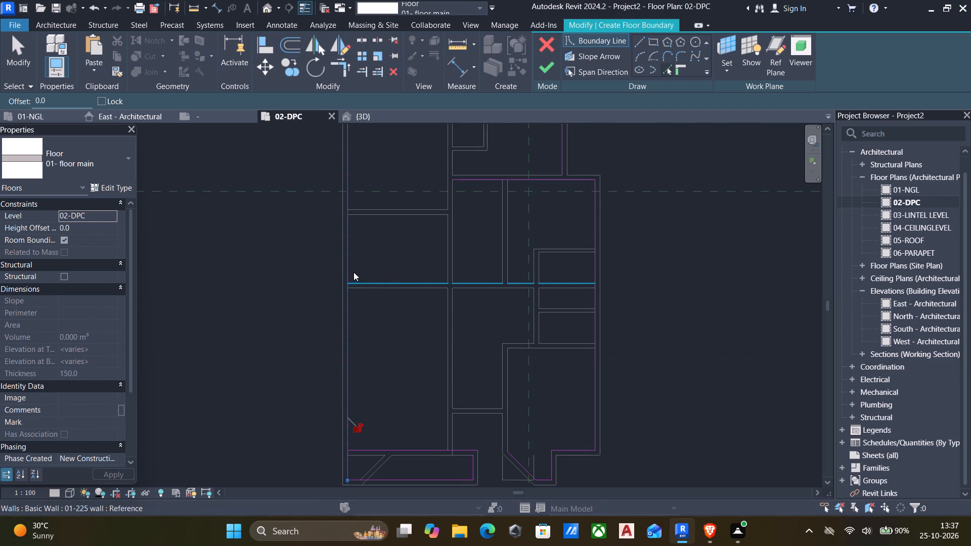
middle_click_drag(345, 249, 338, 399)
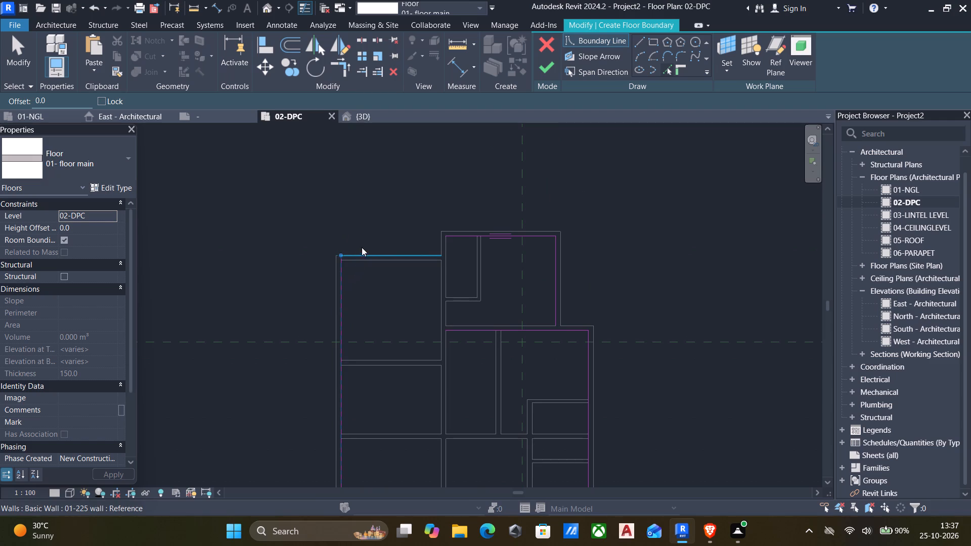
scroll(351, 272, "down", 4)
middle_click_drag(352, 278, 372, 220)
scroll(346, 303, "down", 1)
middle_click_drag(346, 303, 381, 256)
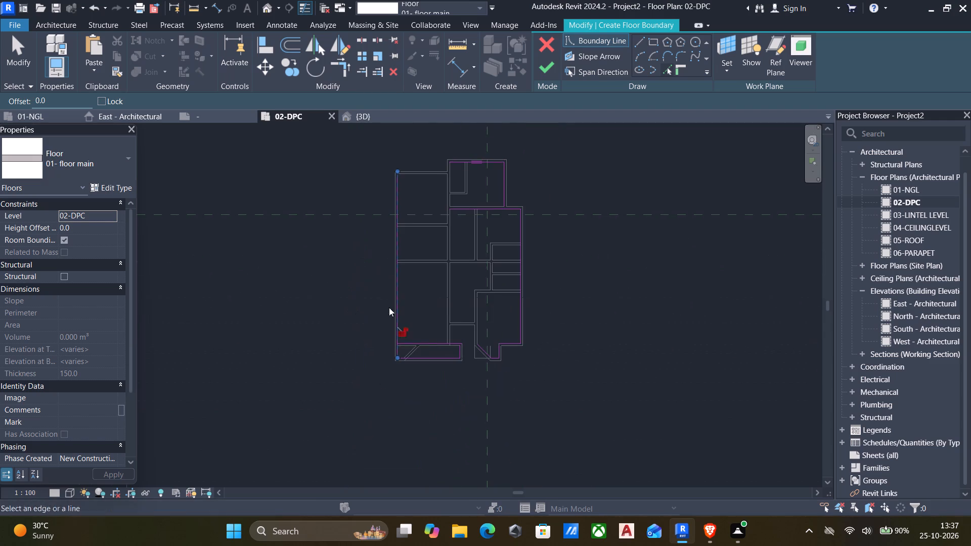
key("Escape")
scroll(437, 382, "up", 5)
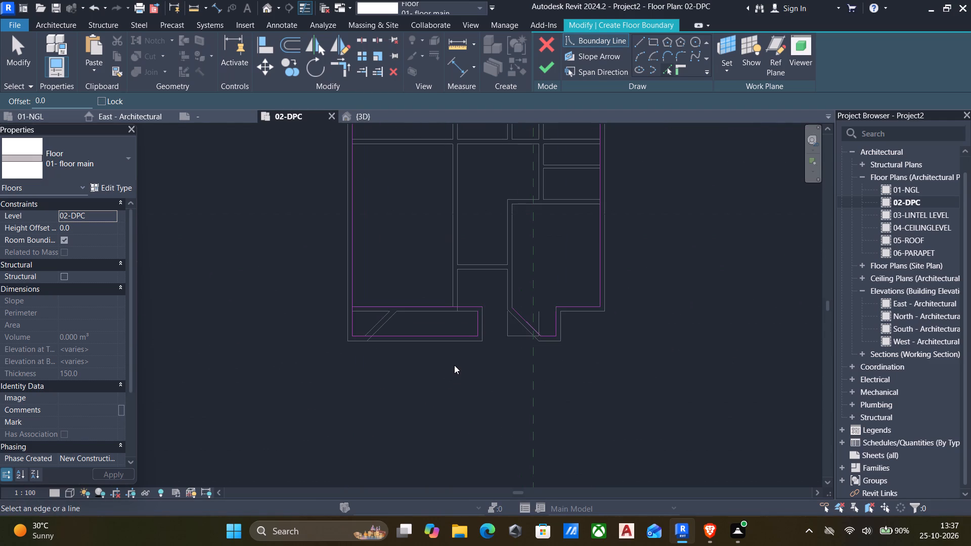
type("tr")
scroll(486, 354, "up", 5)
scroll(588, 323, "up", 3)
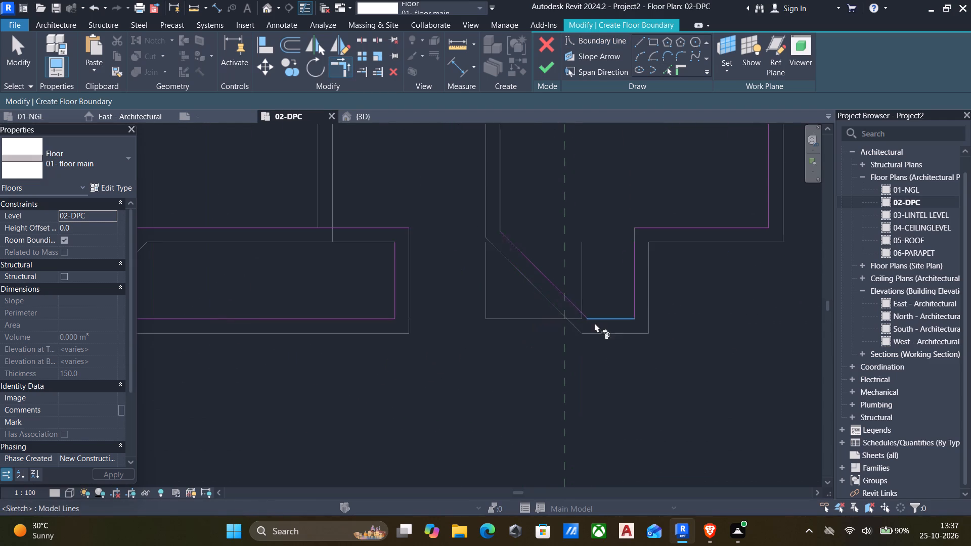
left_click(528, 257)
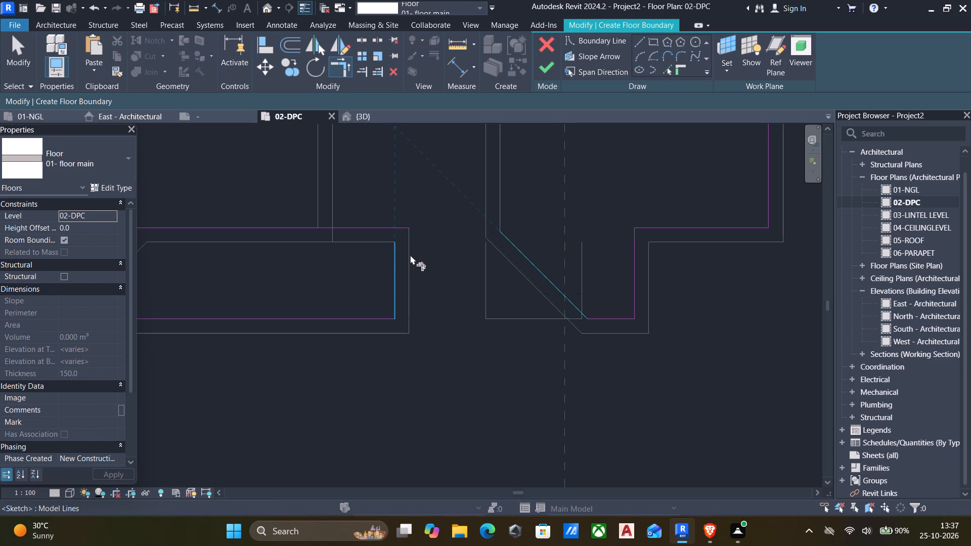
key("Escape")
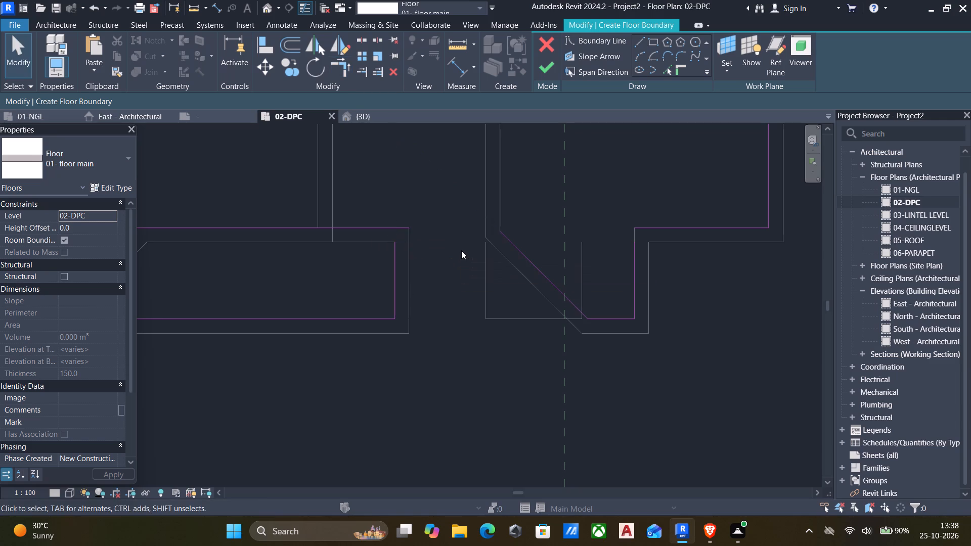
Draw a horizontal boundary line about 1818 mm long across the entrance gap, from the low front enclosure's right boundary line to the diagonal line.
type("tr")
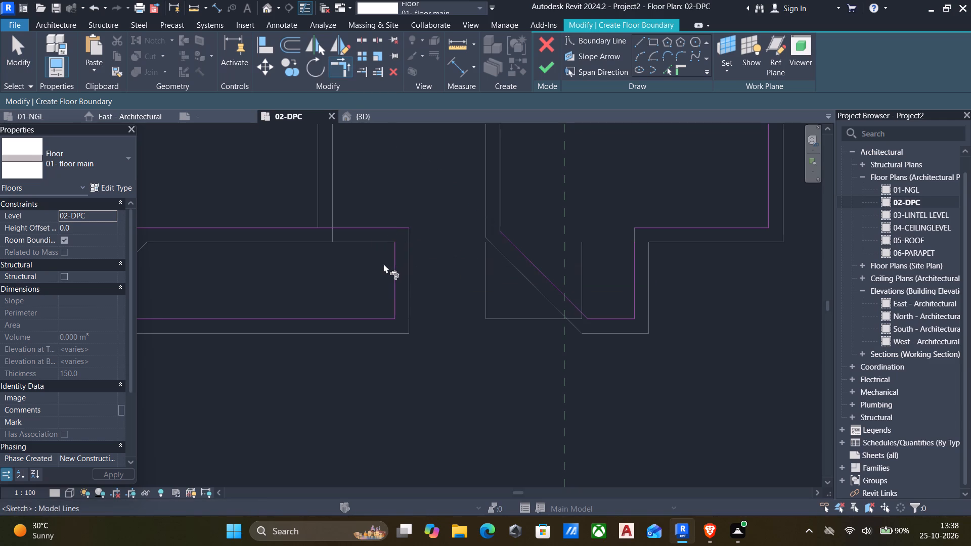
left_click(392, 271)
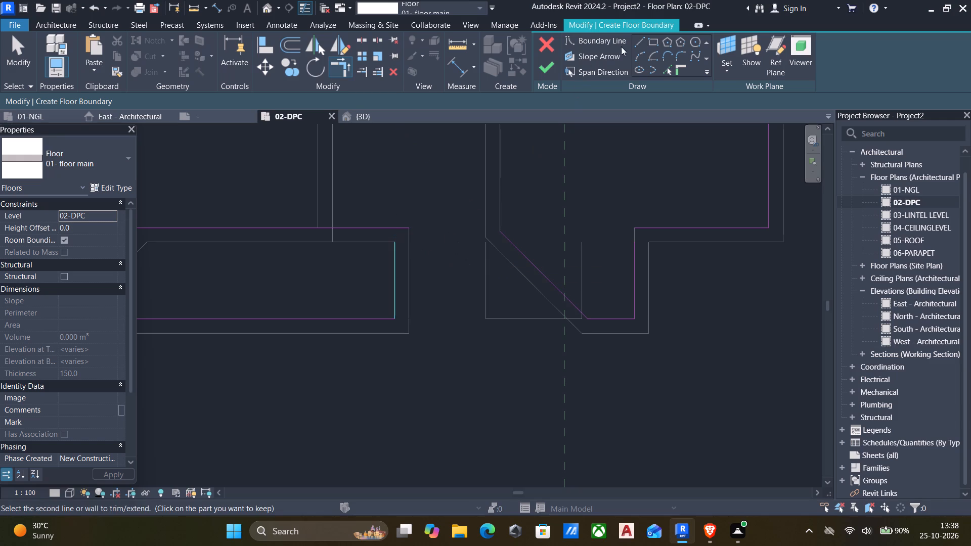
left_click(641, 43)
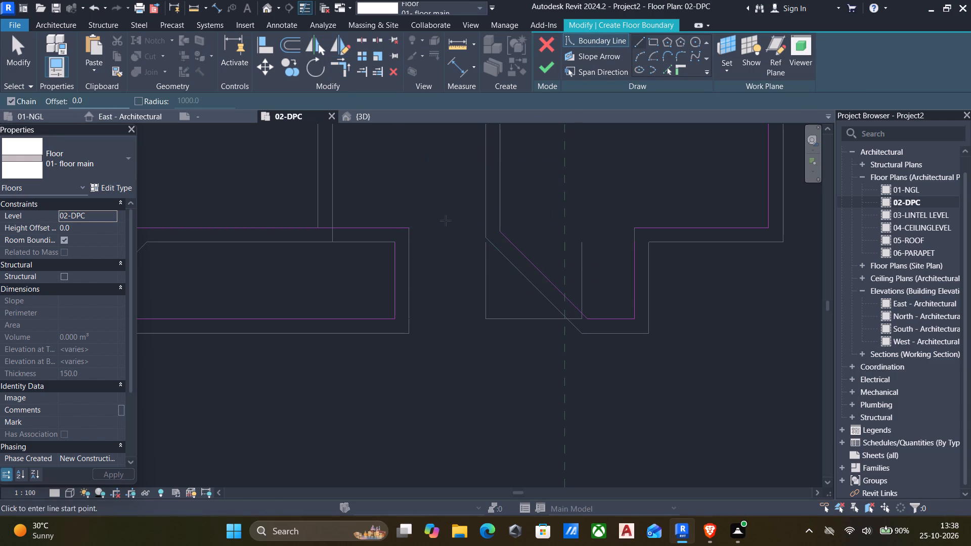
left_click(399, 241)
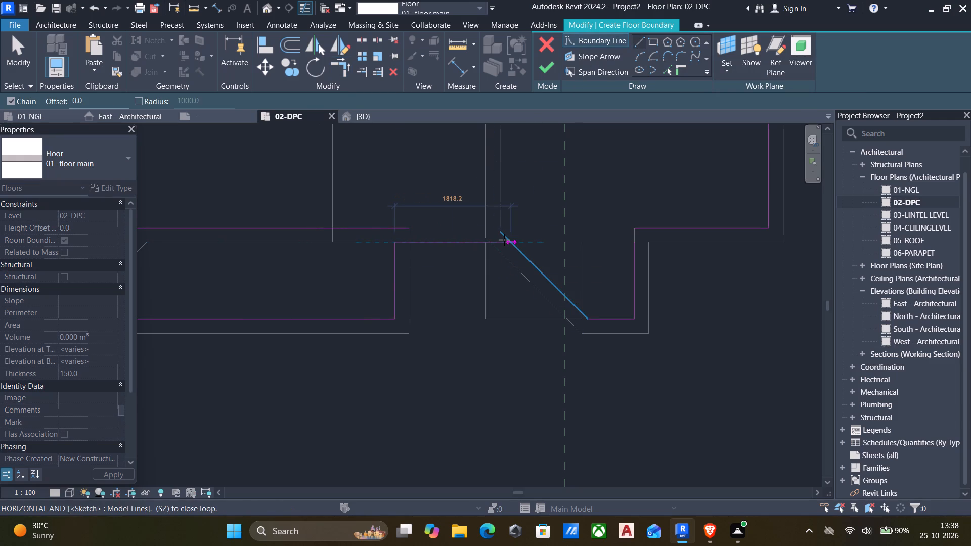
left_click(504, 240)
key("Escape")
Trim the new entrance line to corners with the front enclosure's right boundary line and the diagonal boundary line.
type("tr")
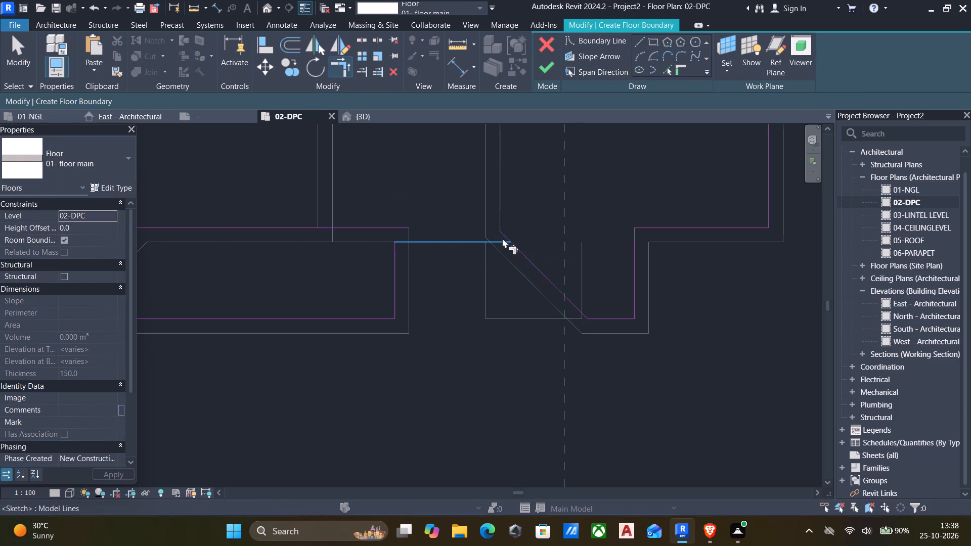
left_click(394, 270)
left_click(427, 242)
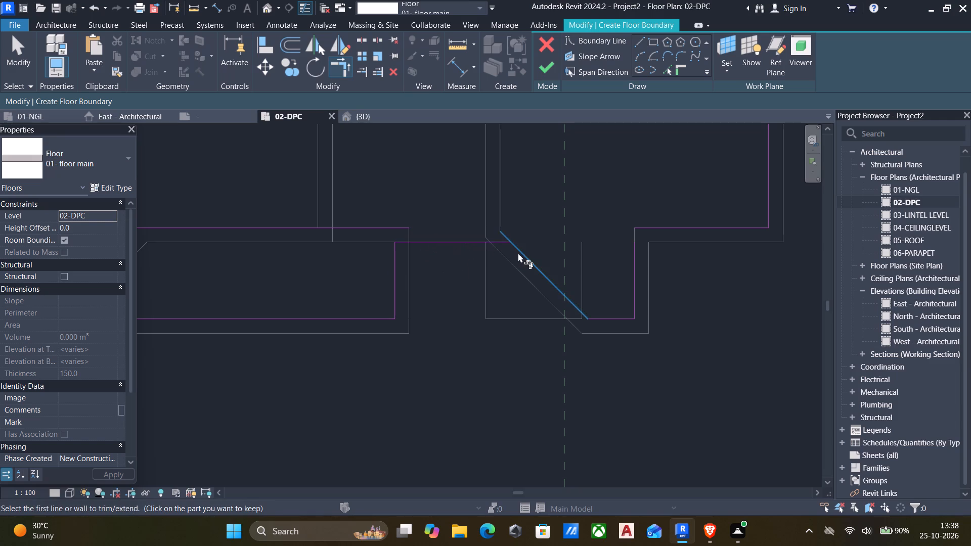
left_click(520, 254)
left_click(485, 241)
Delete the redundant horizontal boundary line along the left room's bottom wall, above the low front enclosure.
middle_click_drag(401, 322, 724, 309)
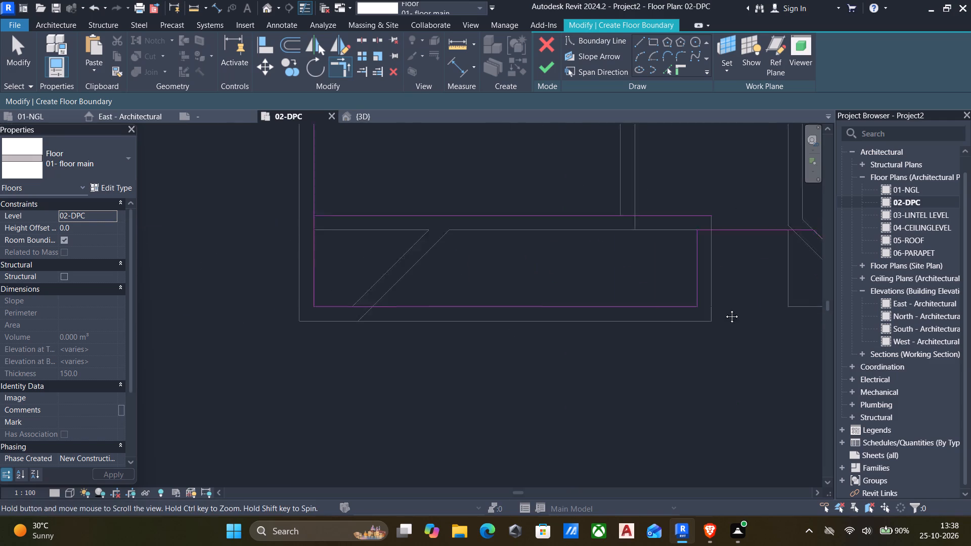
middle_click_drag(724, 309, 731, 308)
middle_click_drag(429, 255, 491, 396)
scroll(492, 389, "down", 6)
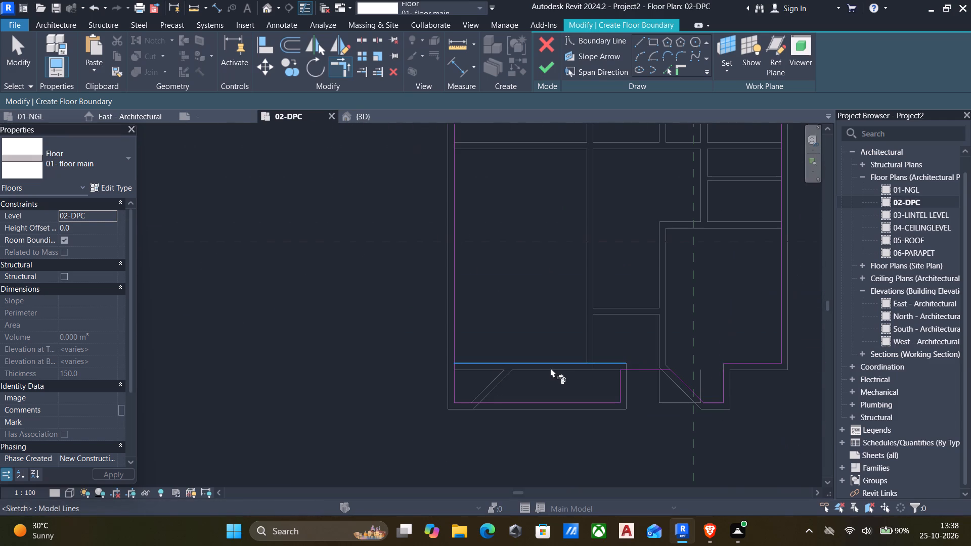
scroll(669, 376, "up", 4)
key("Escape")
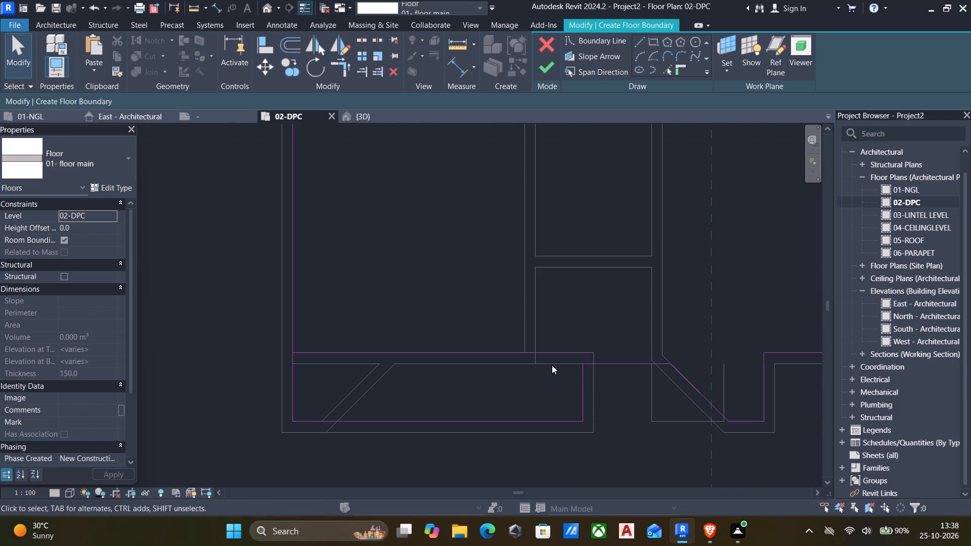
key("Escape")
left_click(524, 350)
key("Delete")
Trim the left exterior boundary line to the rear room's top line, and the offset wall line to the rear room's right line.
scroll(524, 350, "down", 5)
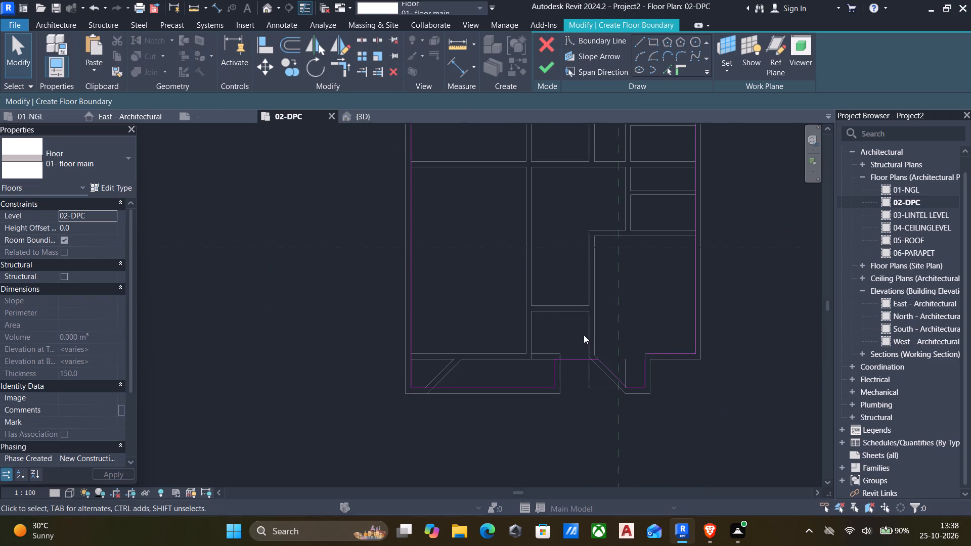
middle_click_drag(587, 319, 557, 390)
middle_click_drag(514, 308, 567, 337)
middle_click_drag(507, 275, 535, 407)
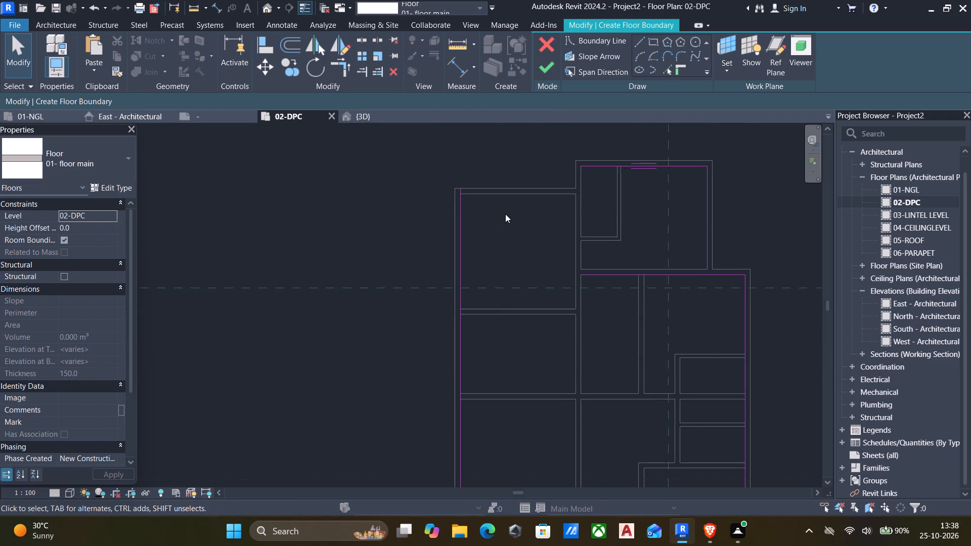
type("tr")
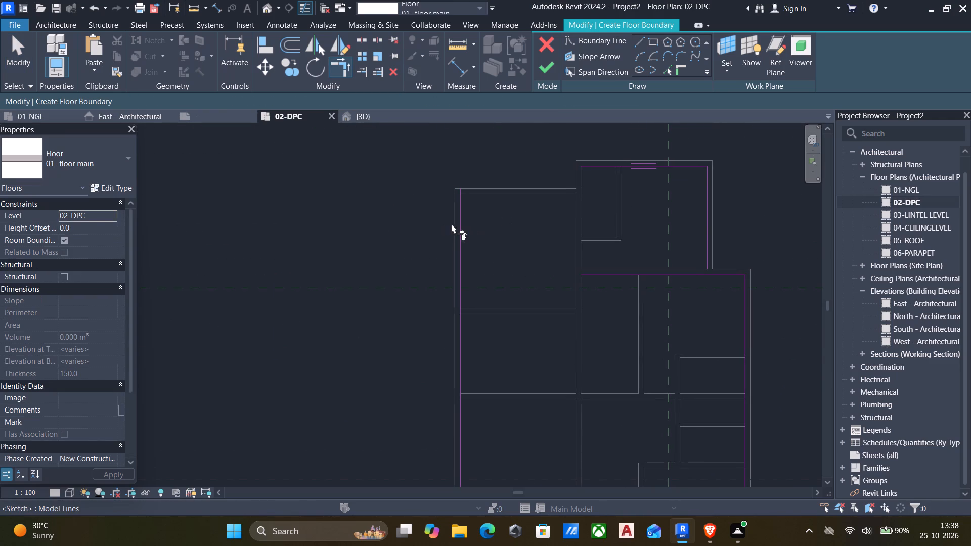
left_click(463, 226)
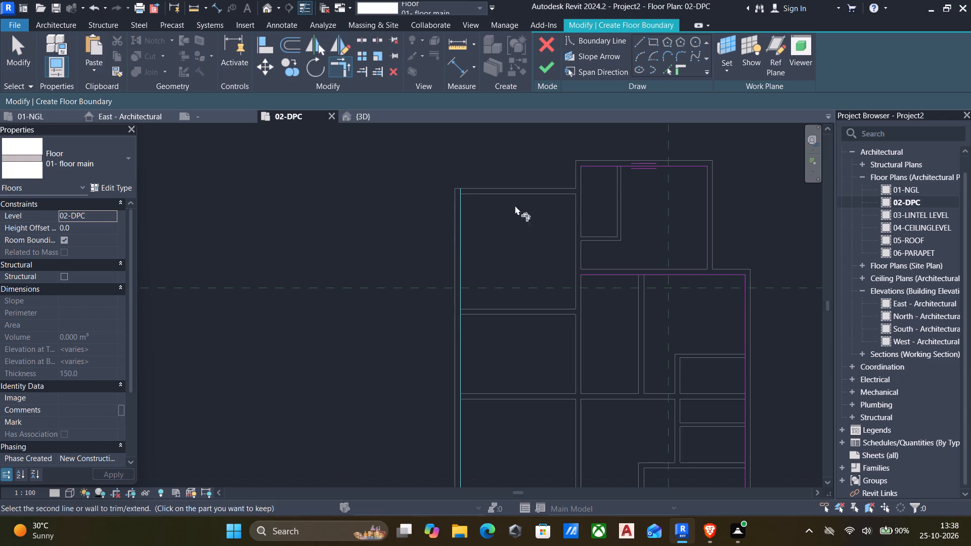
left_click(599, 165)
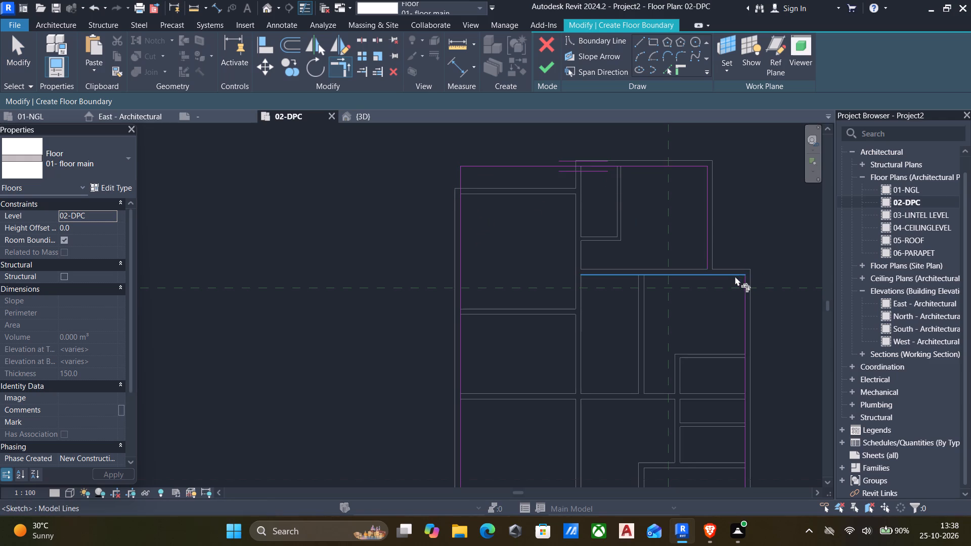
left_click(735, 276)
left_click(709, 244)
Trim the long right exterior boundary line and the front-right room's bottom line to a corner.
scroll(710, 284, "down", 5)
middle_click_drag(709, 330, 729, 252)
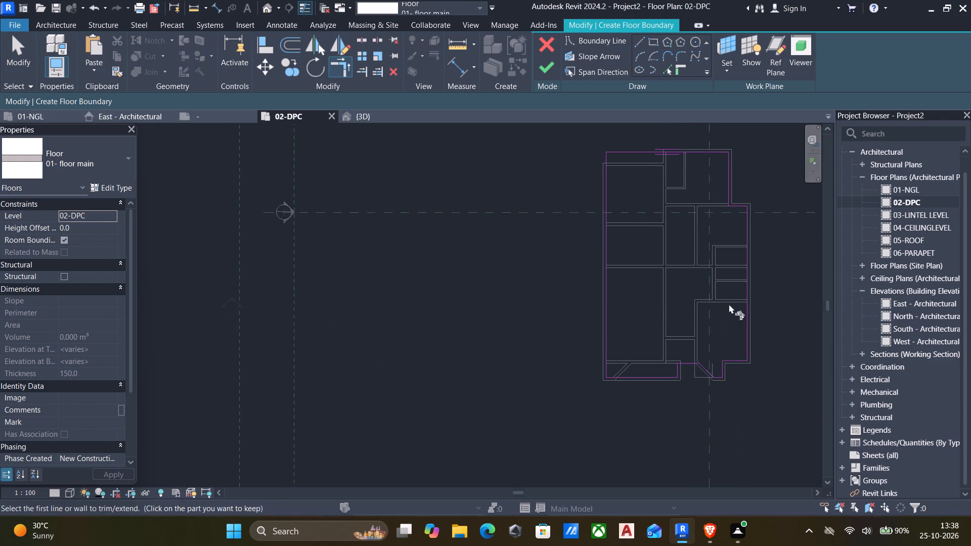
scroll(740, 341, "up", 5)
scroll(742, 384, "up", 4)
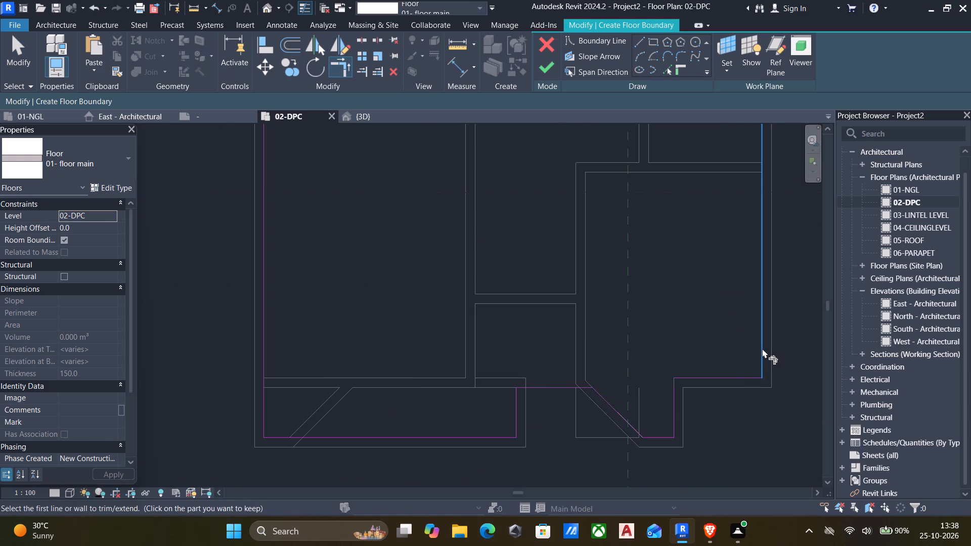
left_click(762, 348)
left_click(732, 379)
Examine the whole floor boundary from the front rooms to the rear room for open or overlapping corners.
scroll(703, 401, "down", 3)
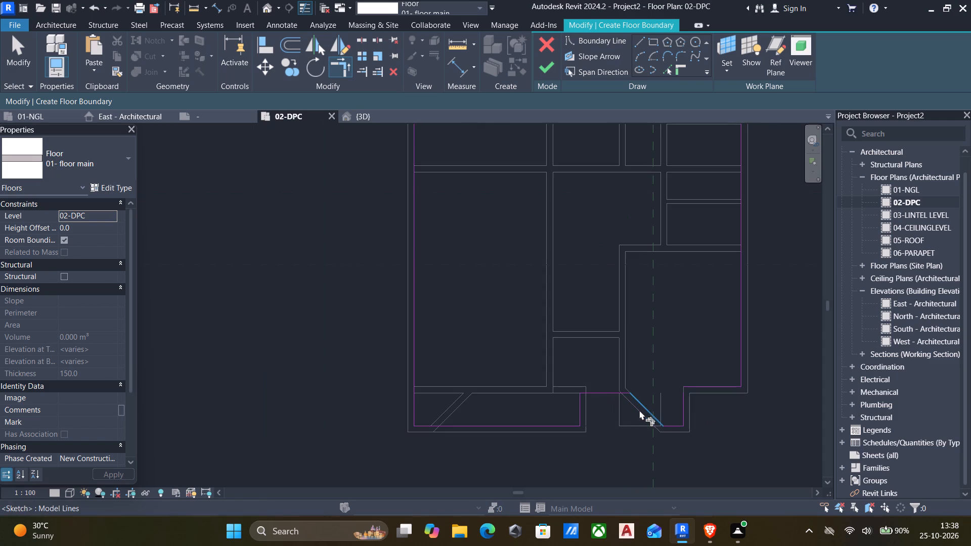
scroll(642, 407, "up", 4)
scroll(548, 330, "down", 5)
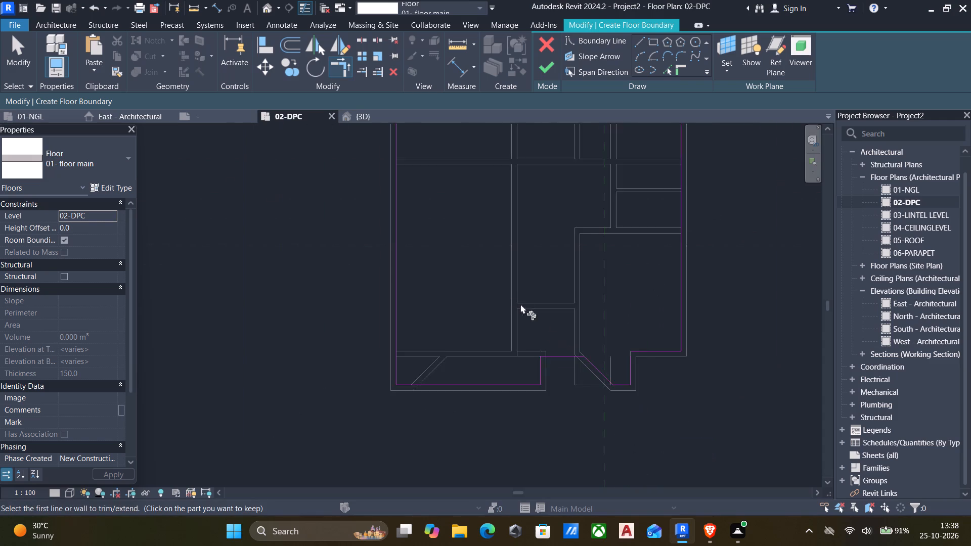
scroll(515, 297, "up", 1)
middle_click_drag(515, 299, 518, 382)
scroll(519, 381, "down", 5)
scroll(574, 208, "up", 1)
middle_click_drag(575, 209, 574, 322)
scroll(499, 242, "up", 5)
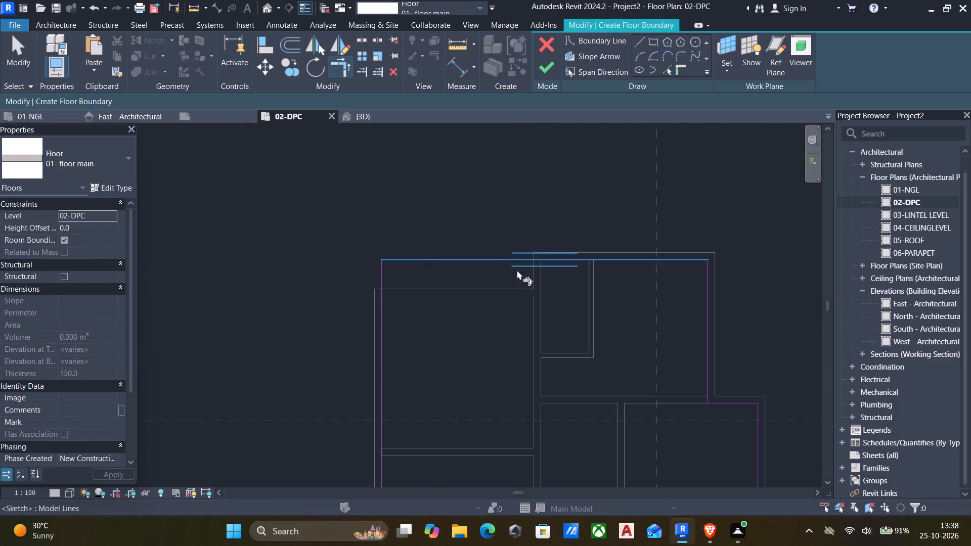
middle_click_drag(680, 304, 667, 274)
middle_click_drag(629, 350, 624, 317)
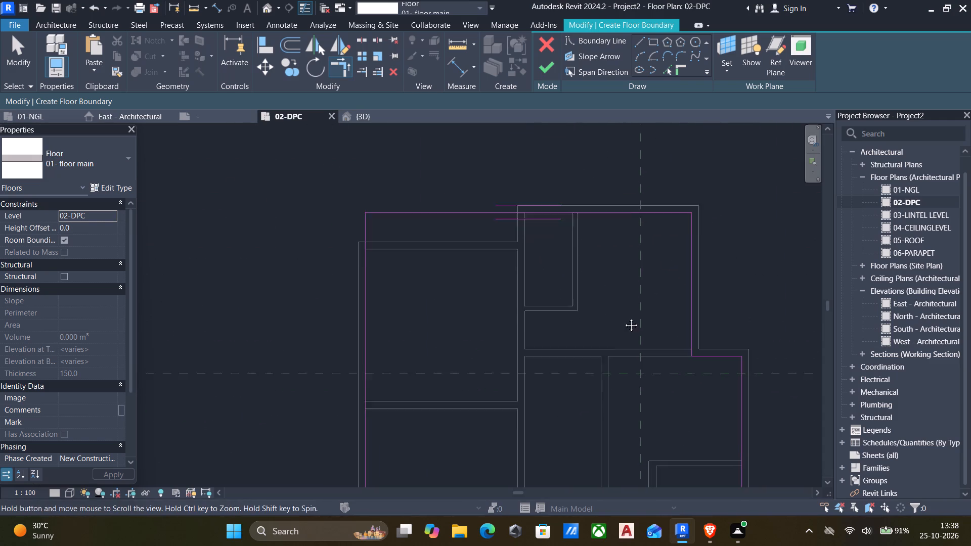
middle_click_drag(624, 317, 614, 277)
middle_click_drag(618, 311, 565, 233)
scroll(564, 231, "down", 4)
middle_click_drag(536, 270, 534, 261)
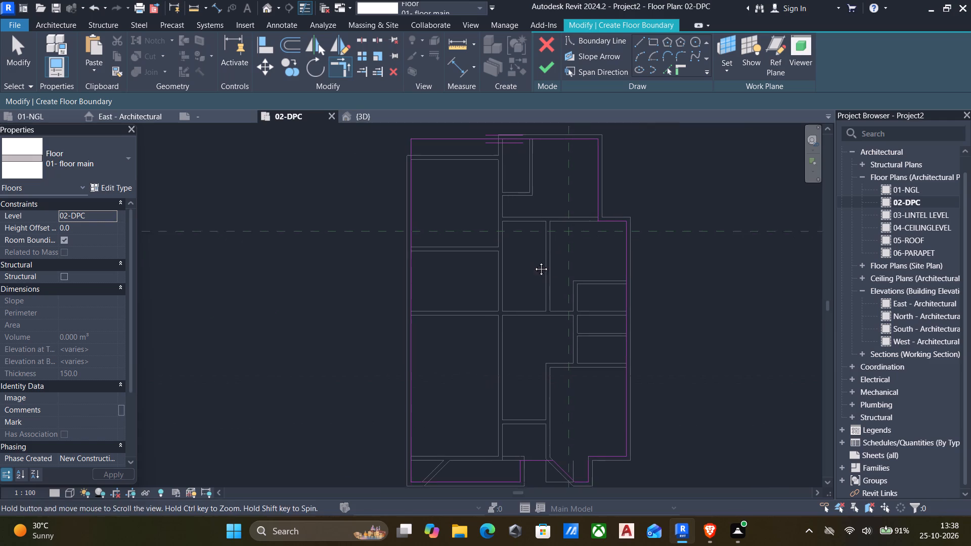
middle_click_drag(534, 261, 534, 258)
scroll(555, 254, "down", 3)
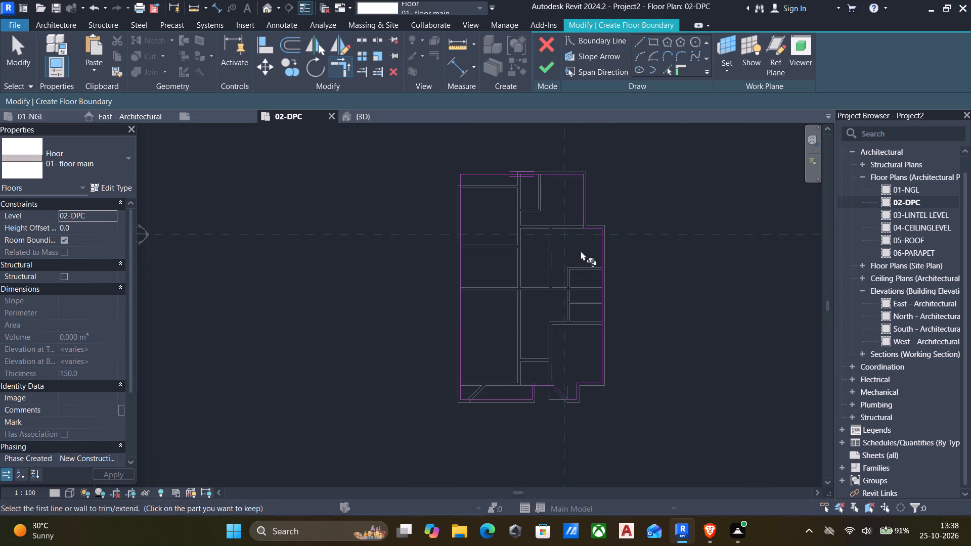
middle_click_drag(536, 238, 501, 247)
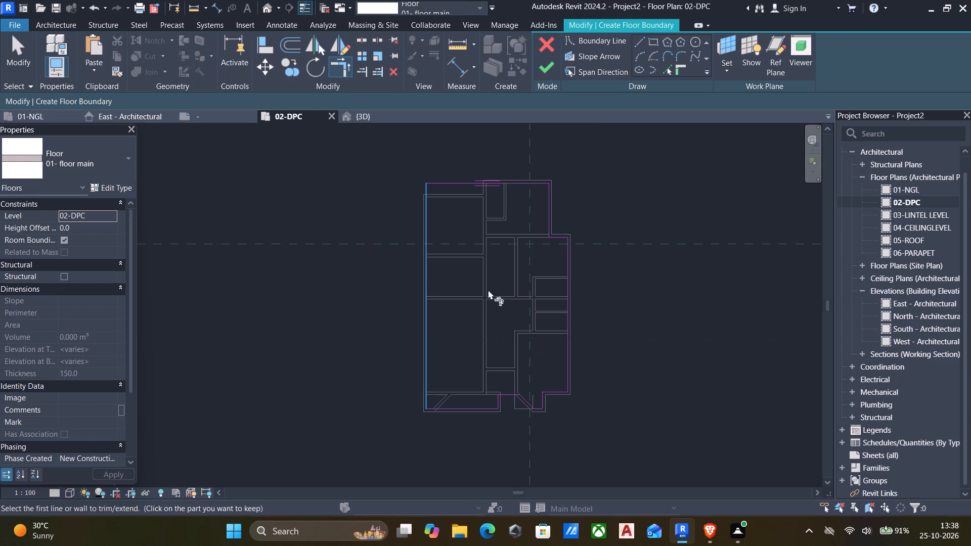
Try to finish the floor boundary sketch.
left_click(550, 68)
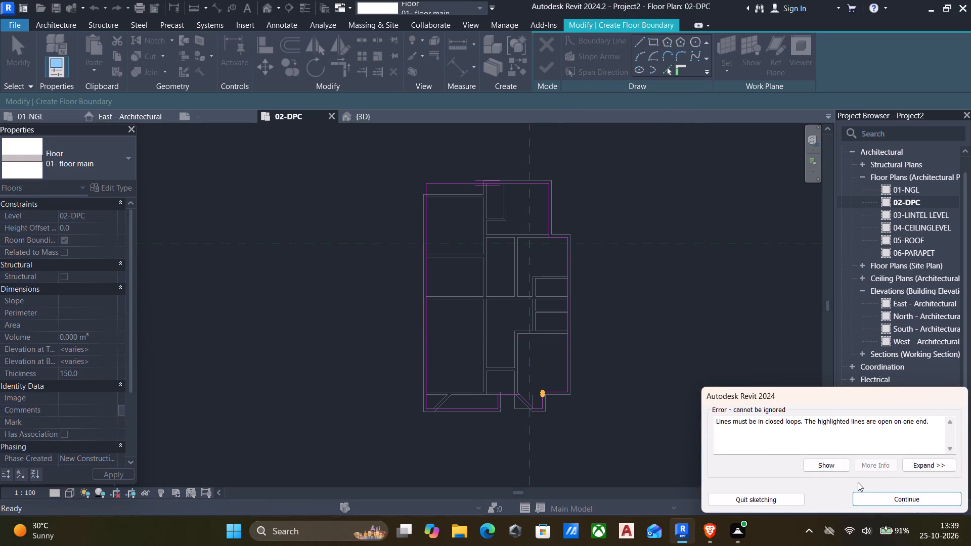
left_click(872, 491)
Trim the short return line and the front-right room's bottom boundary line to a closed corner.
scroll(572, 423, "up", 4)
scroll(498, 363, "up", 4)
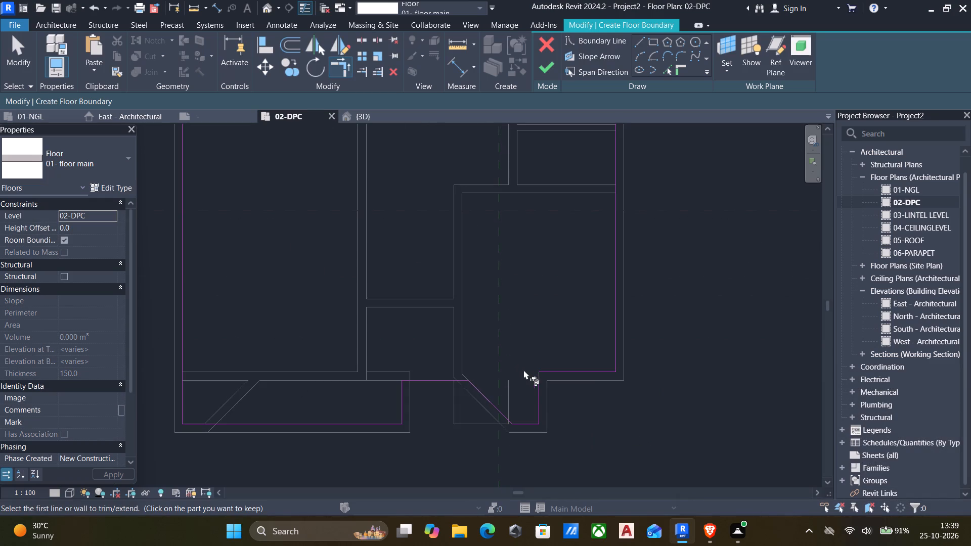
left_click(538, 388)
left_click(549, 372)
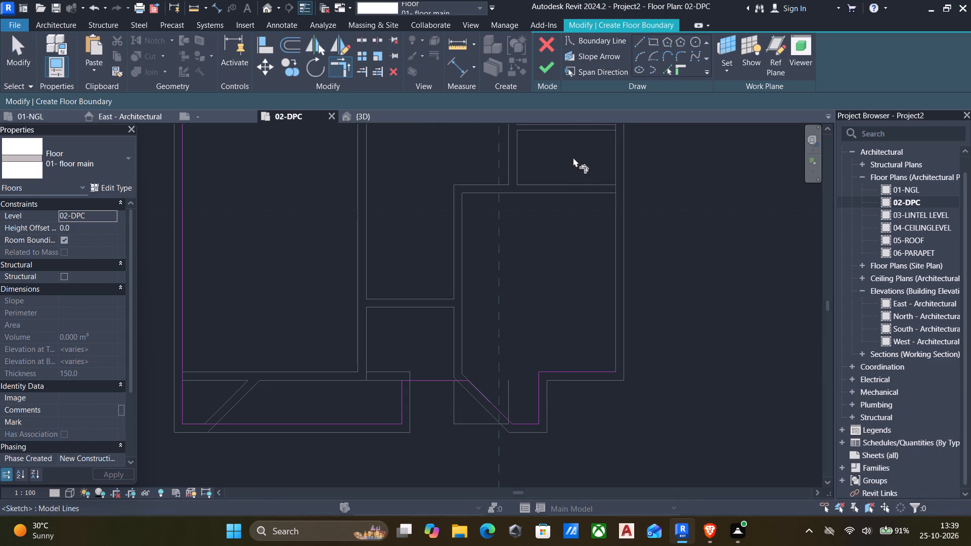
Finish the floor sketch without attaching the walls below to the floor.
left_click(545, 72)
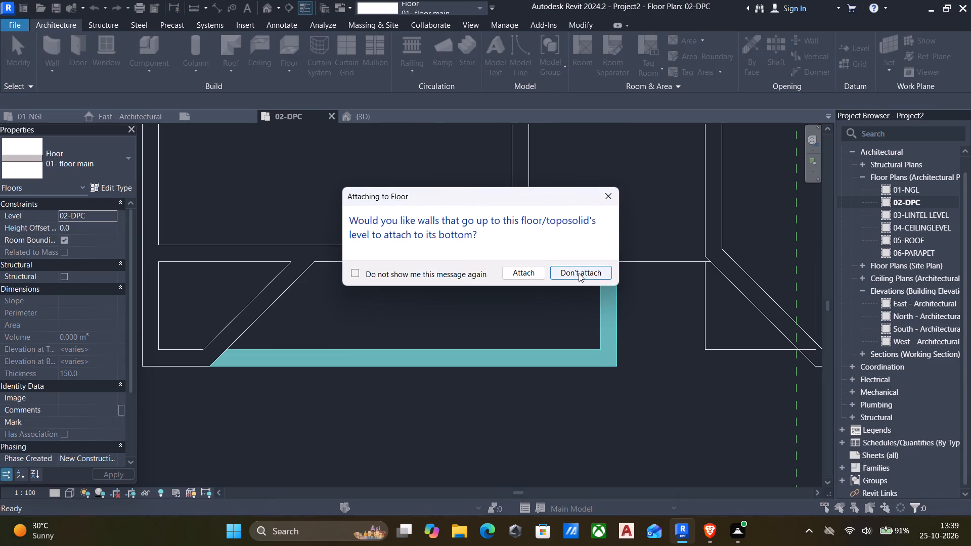
left_click(579, 273)
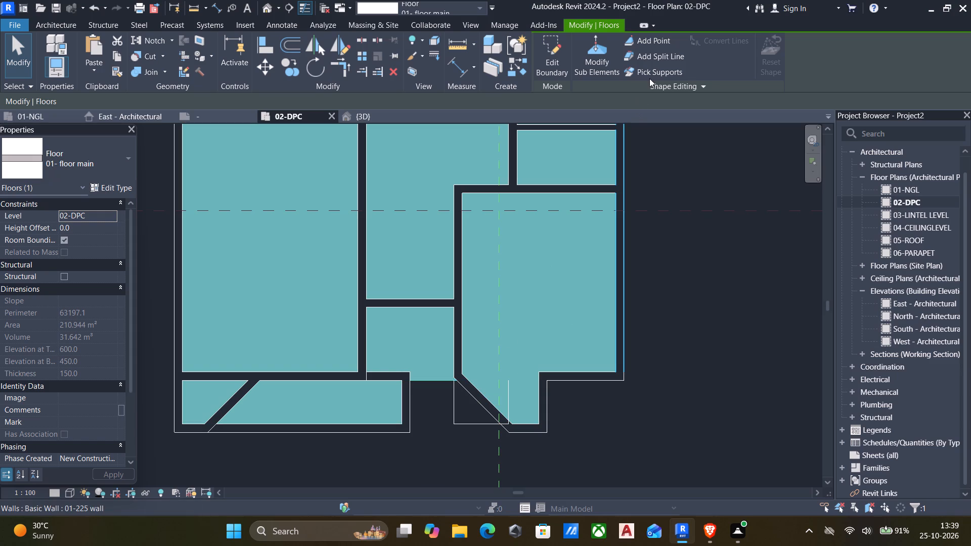
Edit the floor boundary and nudge the front enclosure's short vertical end line left, close to the large front-left room's inner right wall face.
left_click(550, 47)
middle_click_drag(526, 272, 634, 250)
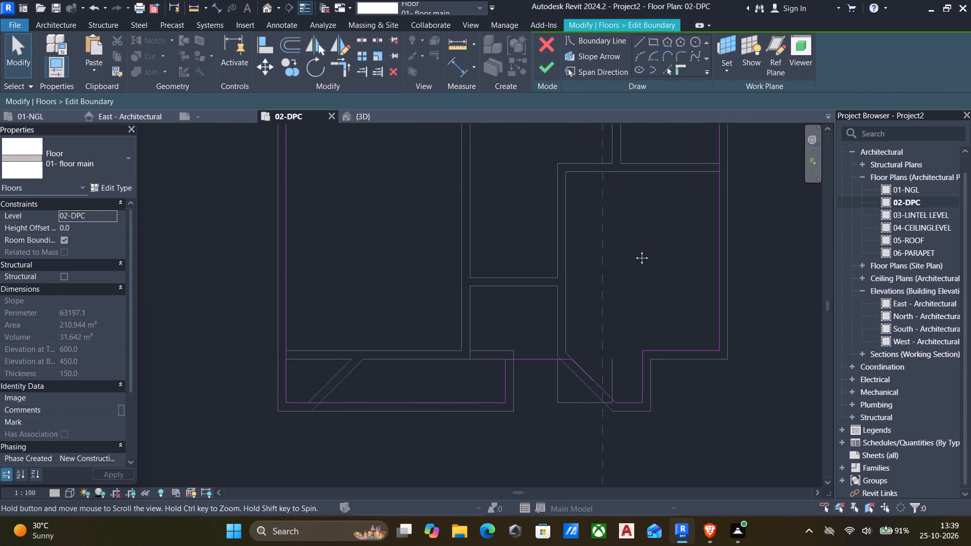
middle_click_drag(634, 250, 641, 249)
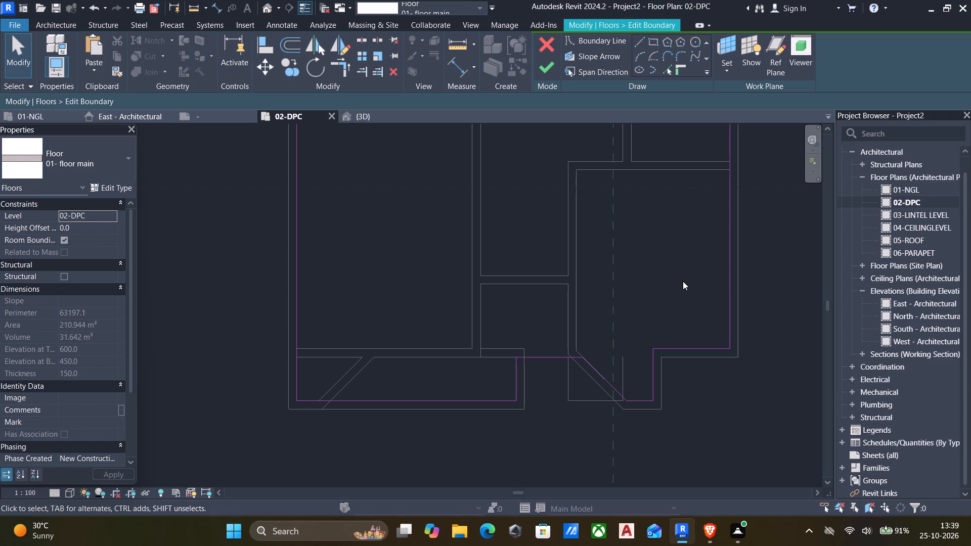
scroll(493, 346, "up", 4)
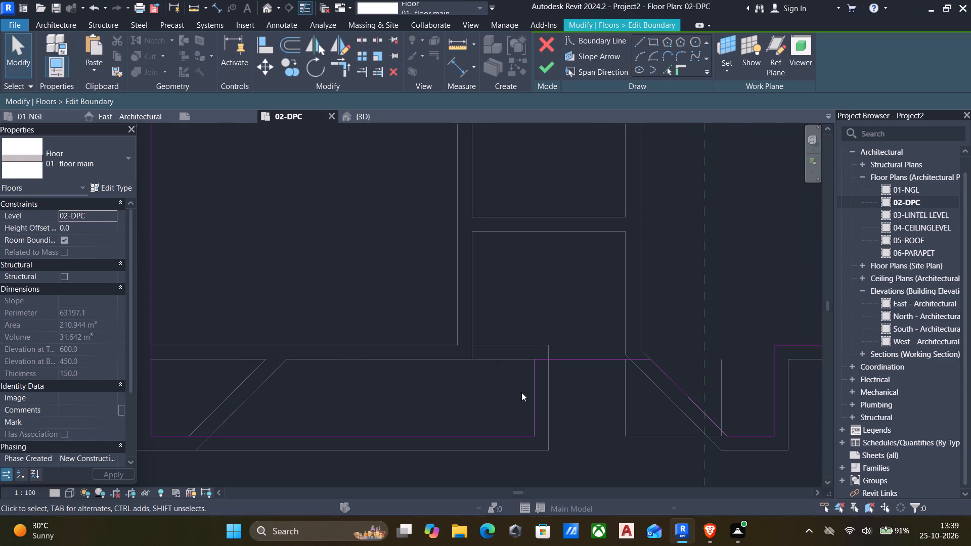
left_click_drag(551, 412, 424, 377)
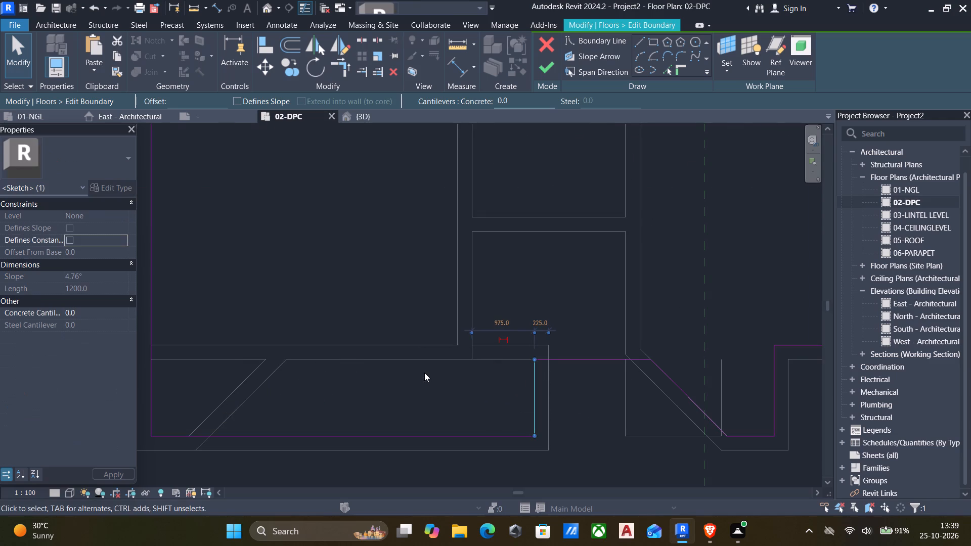
key("Left")
key("Left")
key("Left")
key("Left")
key("Left")
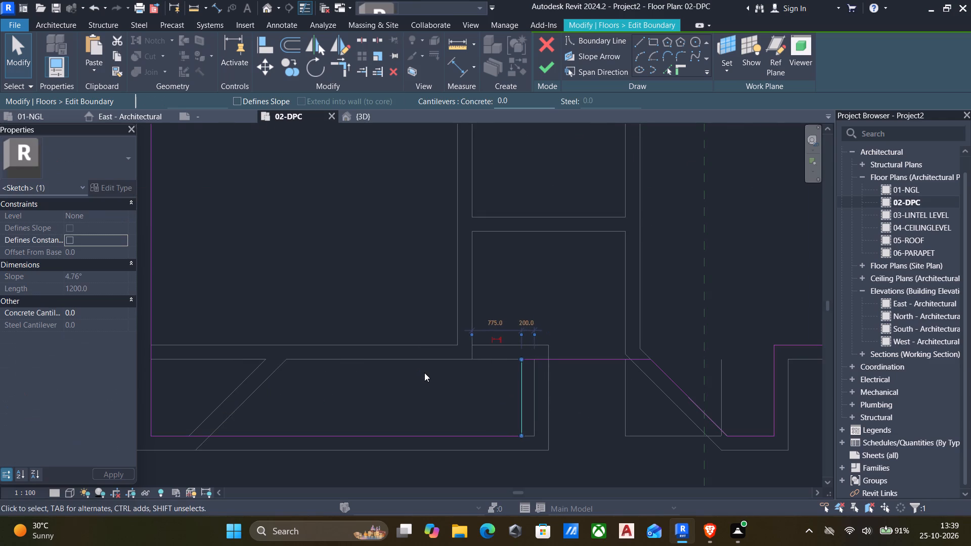
key("Left")
key("Left")
key("Left")
key("Left")
key("Left")
key("Left")
key("Left")
key("Left")
key("Left")
key("Left")
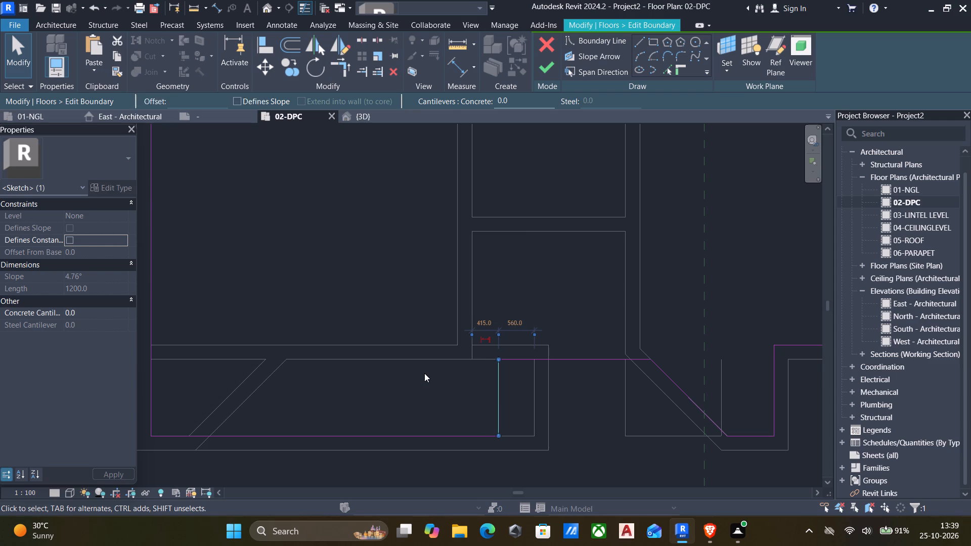
key("Left")
key("Left")
key("Left")
key("Left")
key("Left")
key("Left")
key("Left")
key("Left")
key("Left")
key("Left")
key("Left")
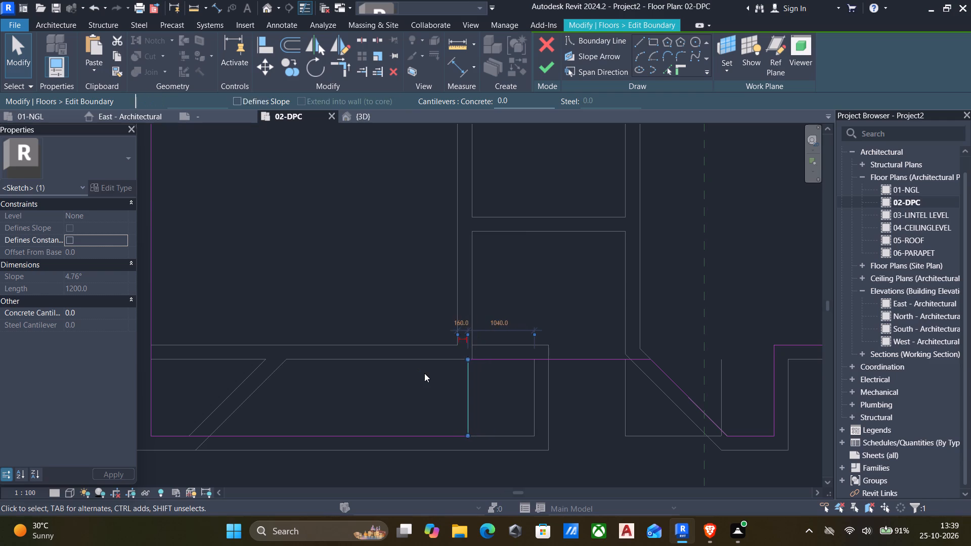
key("Left")
key("Left")
key("Left")
key("Left")
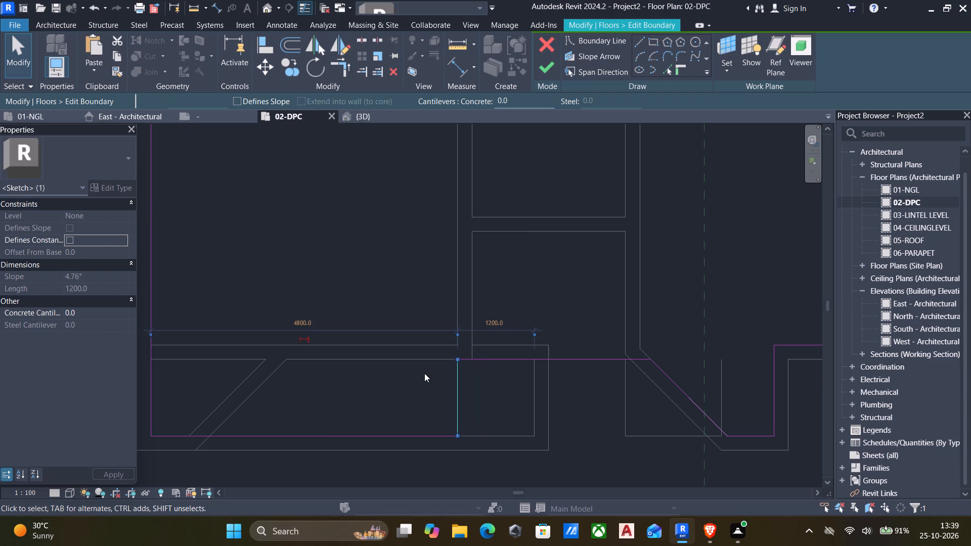
key("Left")
key("Right")
key("Right")
Align the moved vertical boundary line with the inner right wall face of the large front-left room.
type("al")
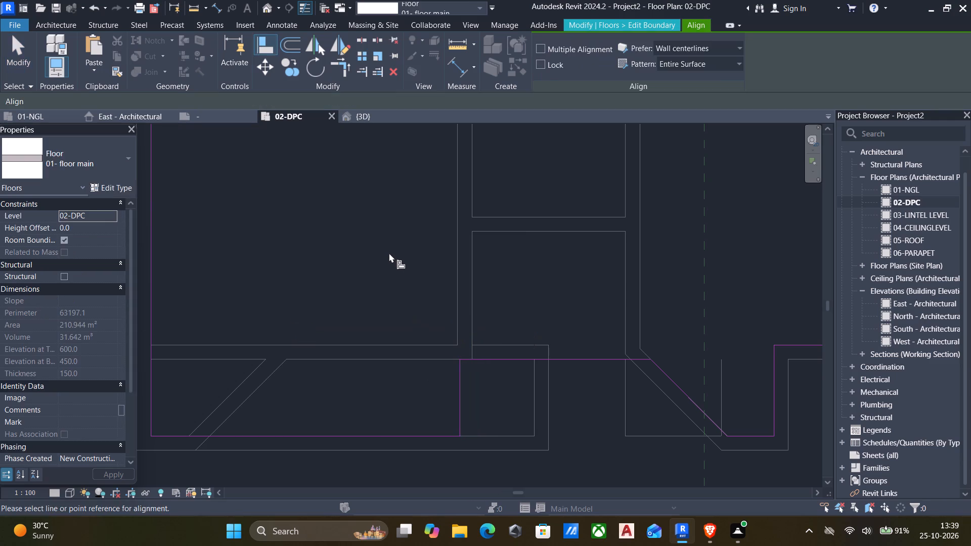
left_click(456, 309)
left_click(460, 384)
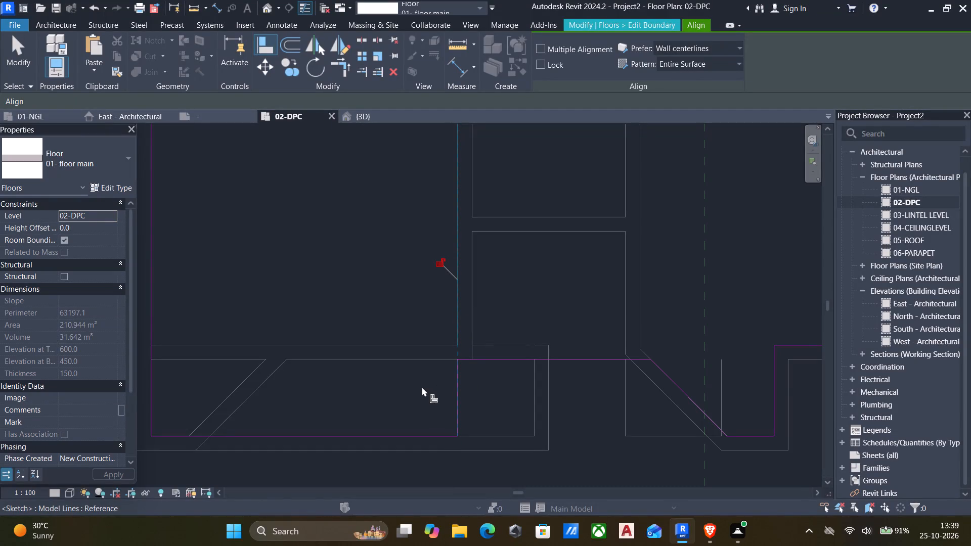
key("Escape")
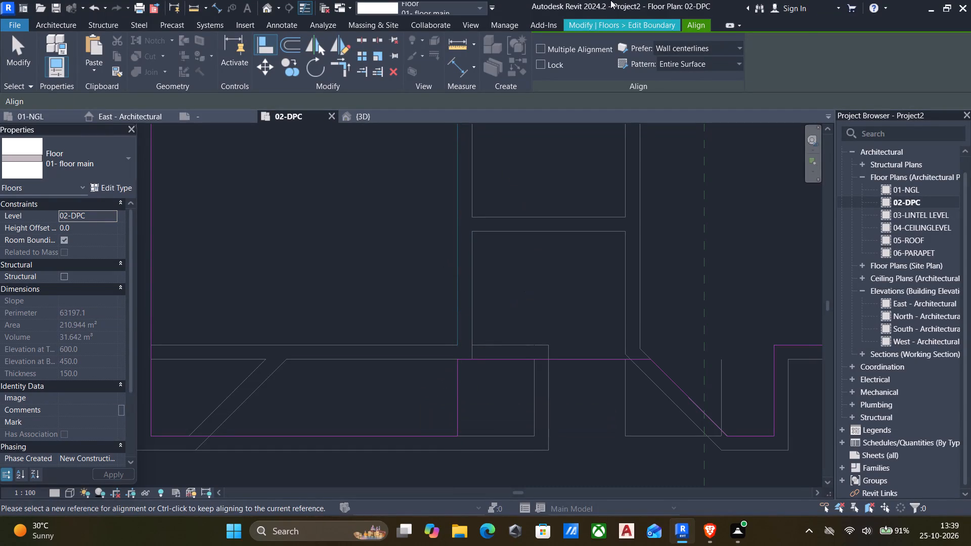
Finish the edited floor boundary sketch.
left_click(649, 25)
left_click(549, 62)
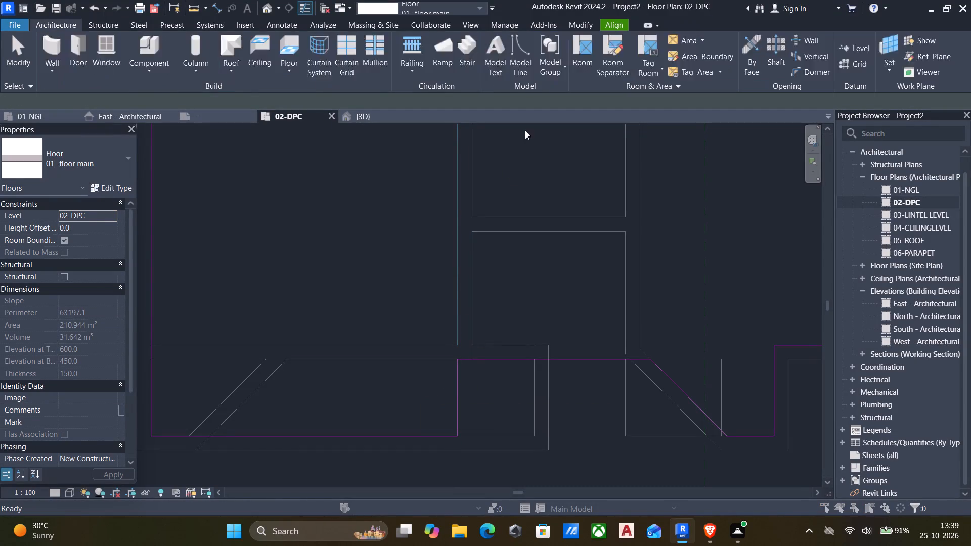
left_click(564, 269)
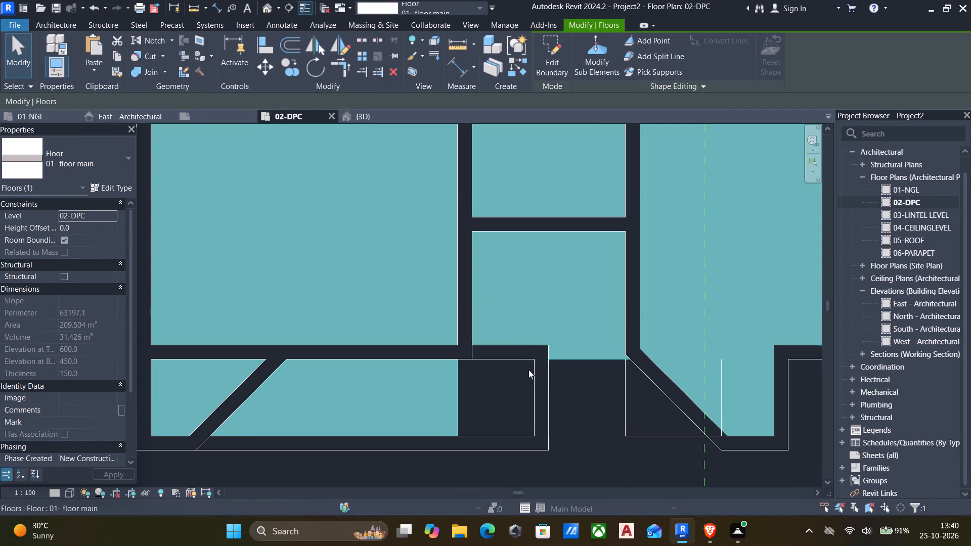
Copy the front enclosure's short 01-225 end wall from its inner bottom corner to the bottom corner of the shortened floor edge.
left_click(537, 383)
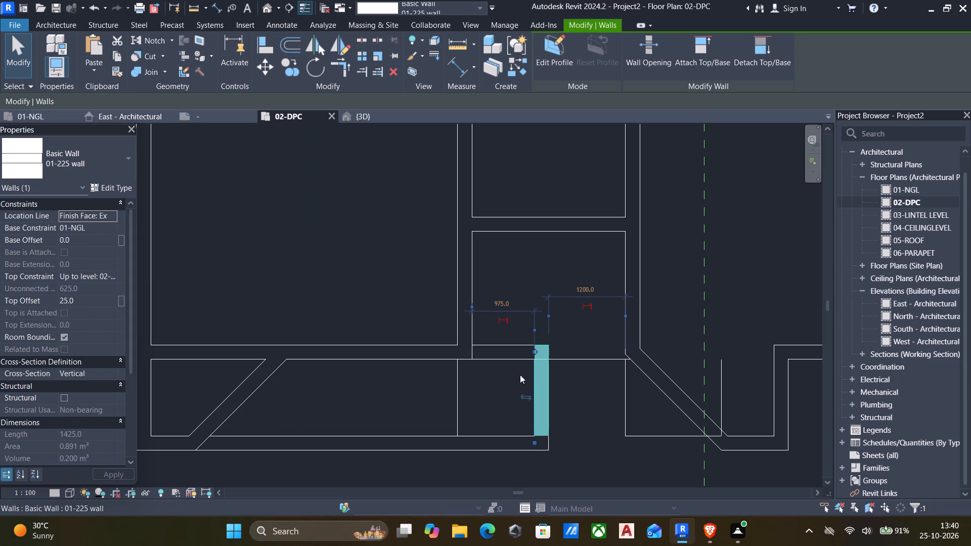
type("co")
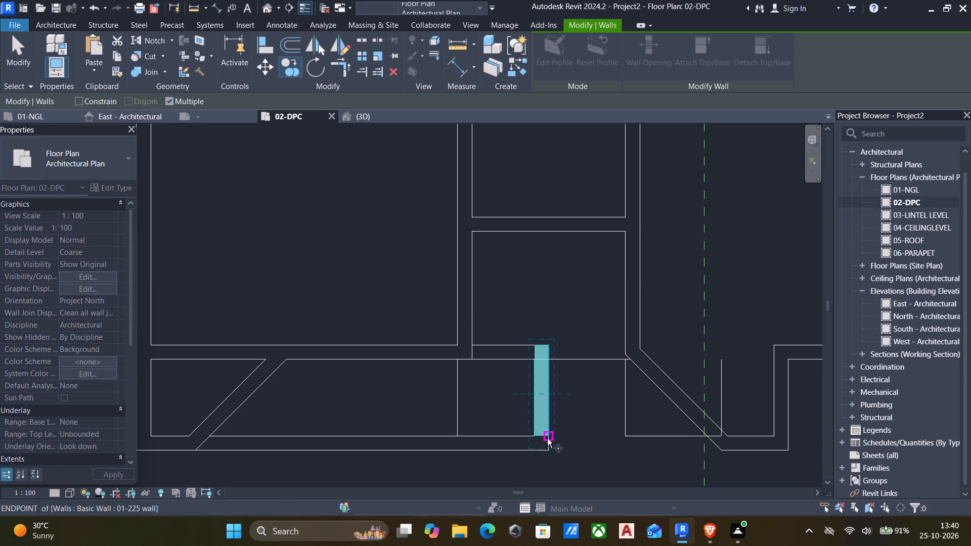
left_click(547, 438)
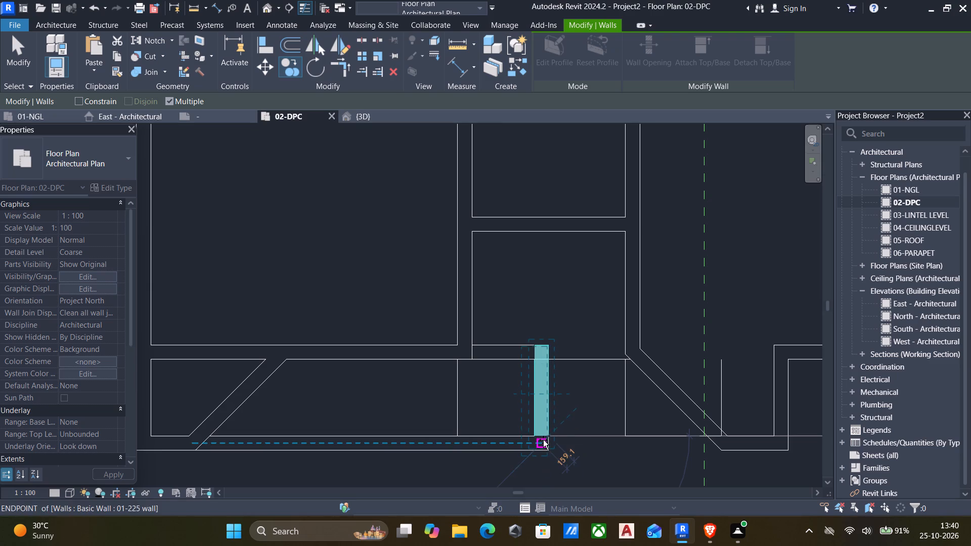
key("Escape")
type("co")
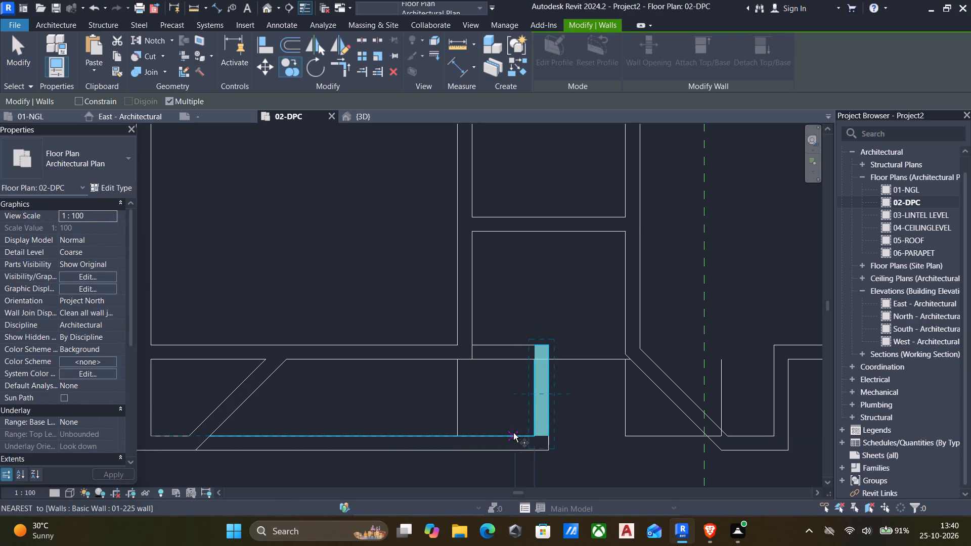
left_click(534, 434)
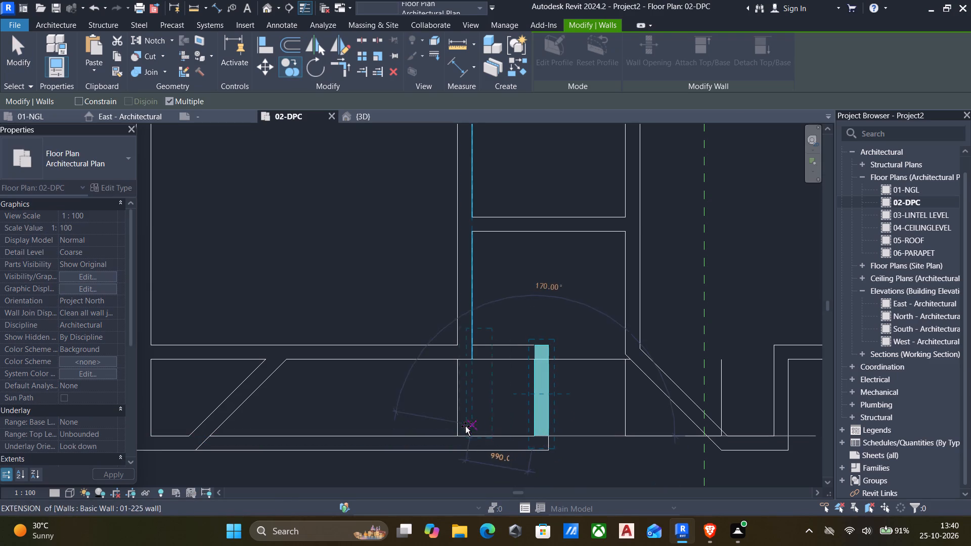
left_click(460, 435)
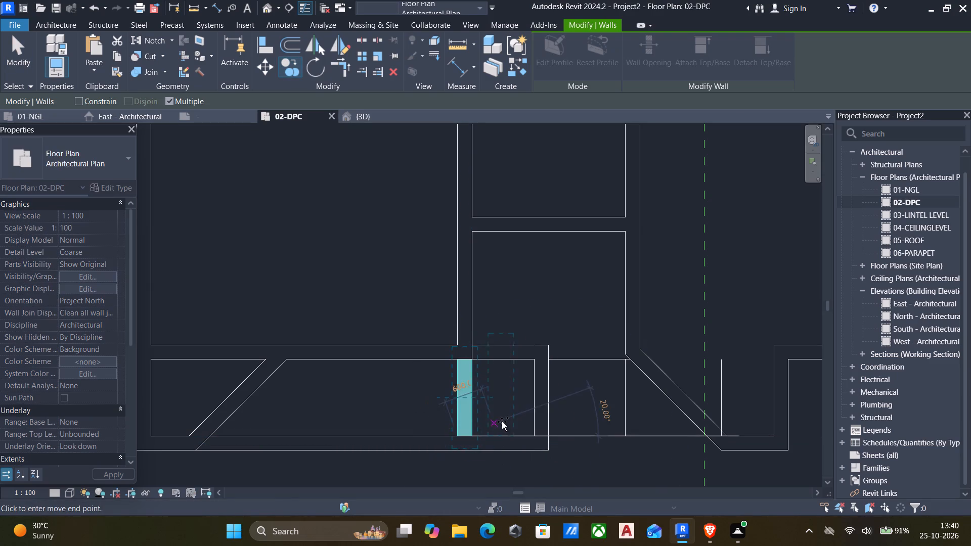
key("Escape")
key("Escape")
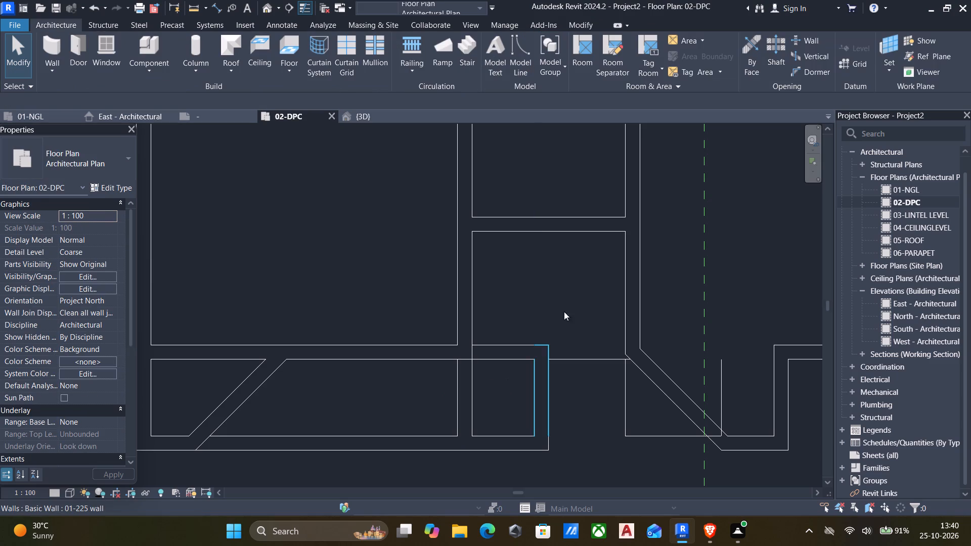
Delete all thin detail lines in the view, starting from the horizontal one beside the angled front wall.
scroll(510, 188, "down", 4)
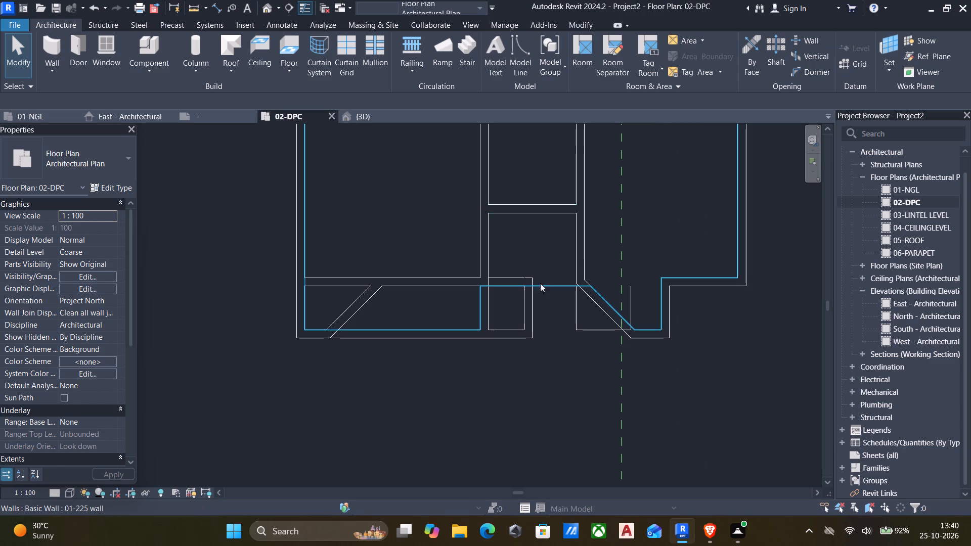
left_click(546, 288)
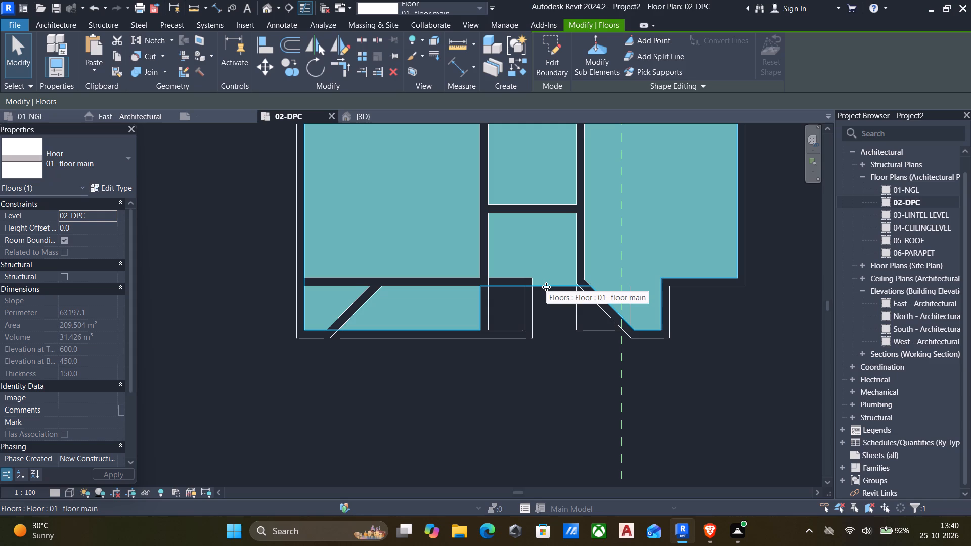
left_click(543, 392)
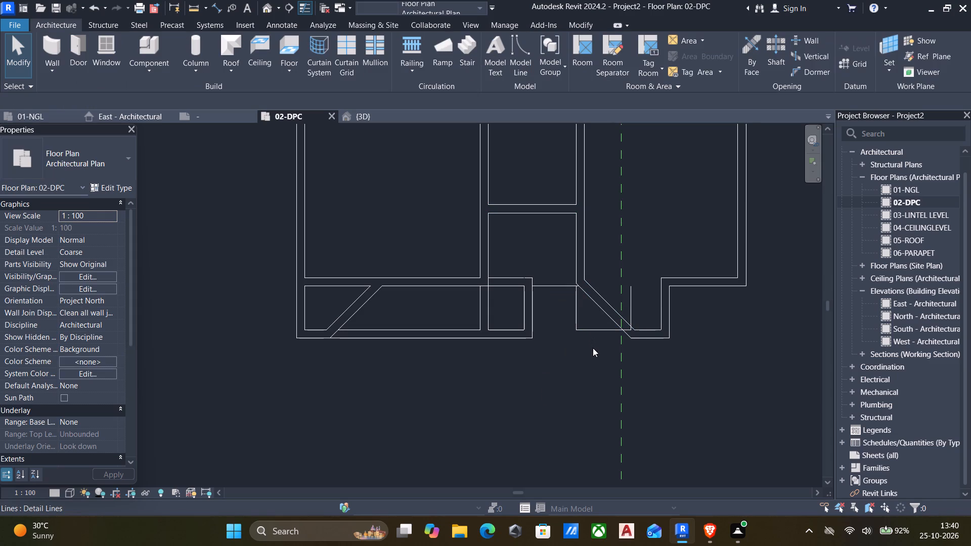
left_click(590, 328)
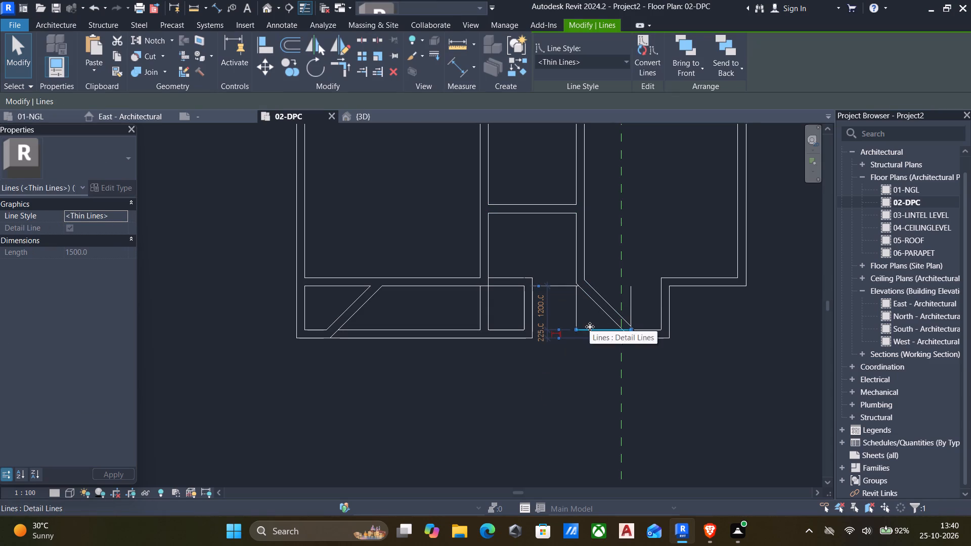
type("sa")
key("Delete")
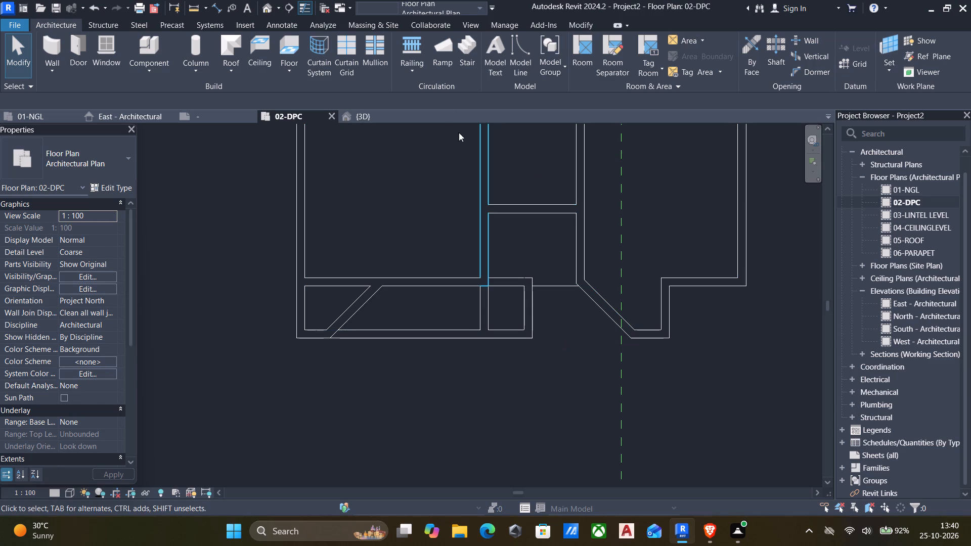
Open the 3D view and set its visual style to Shaded.
left_click(269, 10)
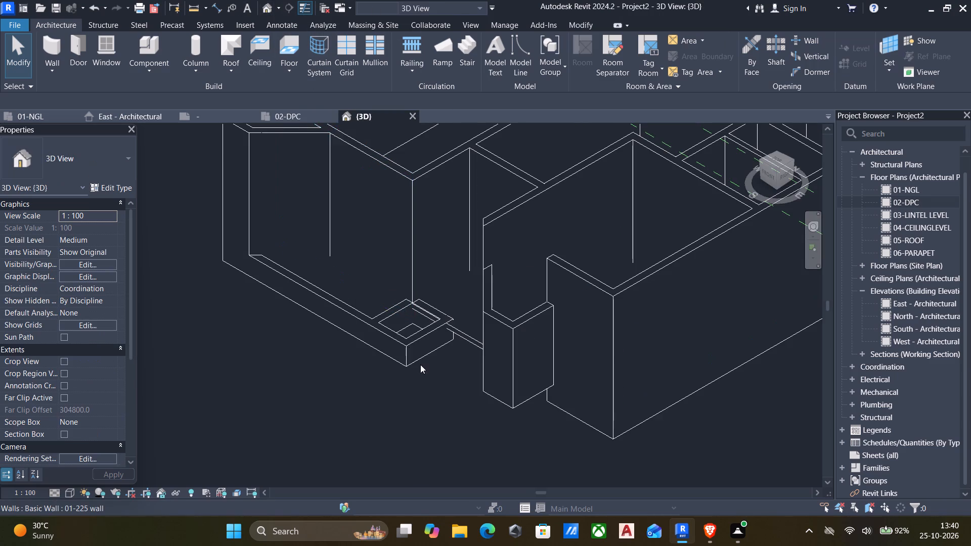
scroll(420, 365, "up", 5)
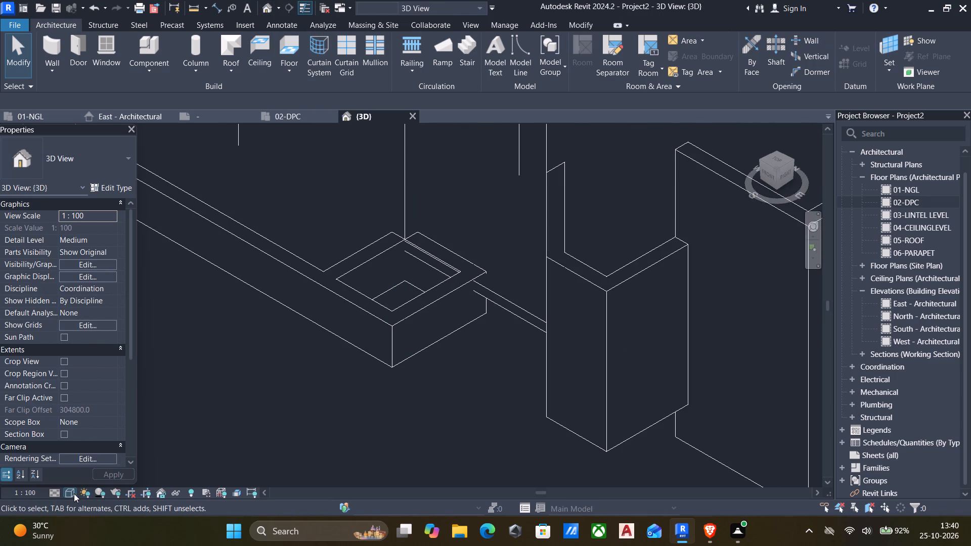
left_click(71, 494)
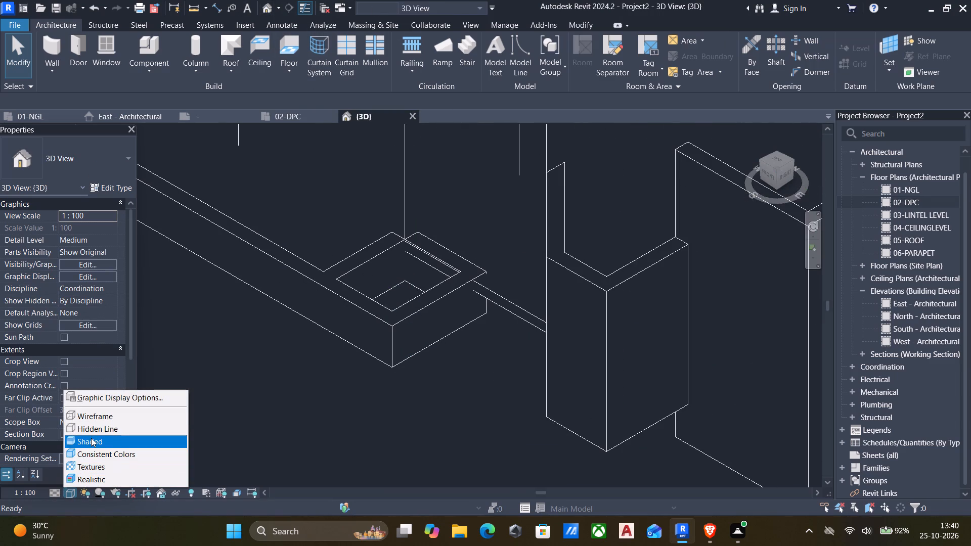
left_click(91, 438)
Examine the floor edge and the small walled box at the end of the front enclosure in 3D.
scroll(251, 365, "down", 4)
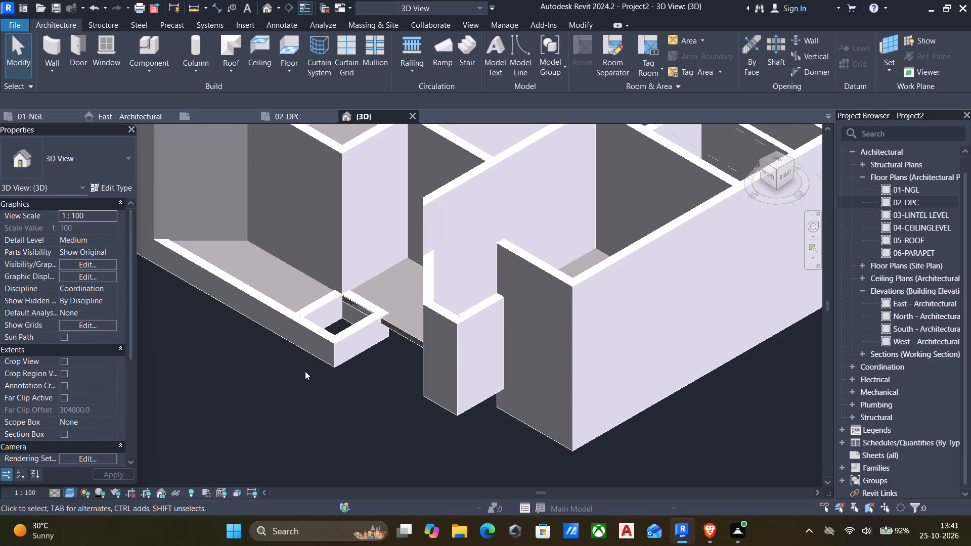
middle_click_drag(306, 373, 445, 232, "shift")
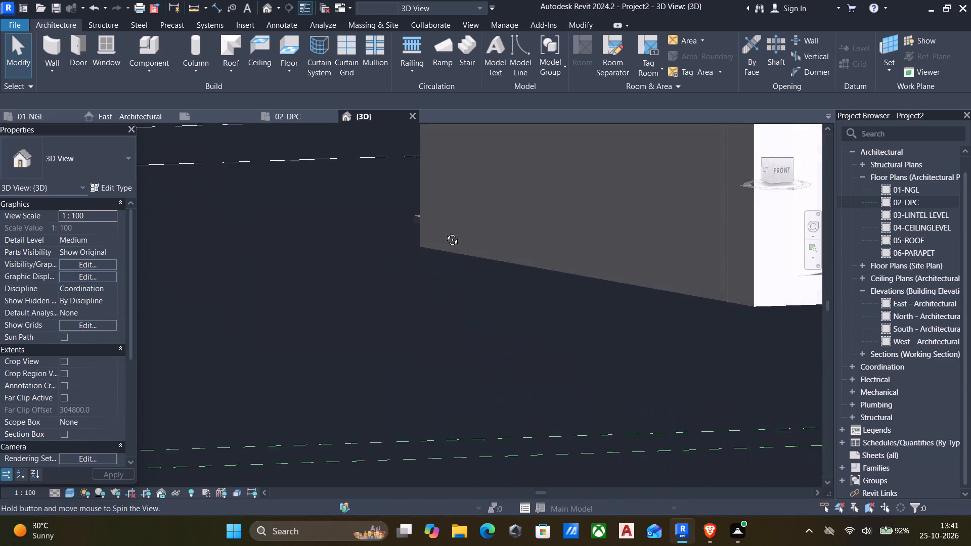
middle_click_drag(445, 232, 338, 320, "shift")
scroll(338, 318, "down", 6, "shift")
middle_click_drag(352, 311, 392, 273)
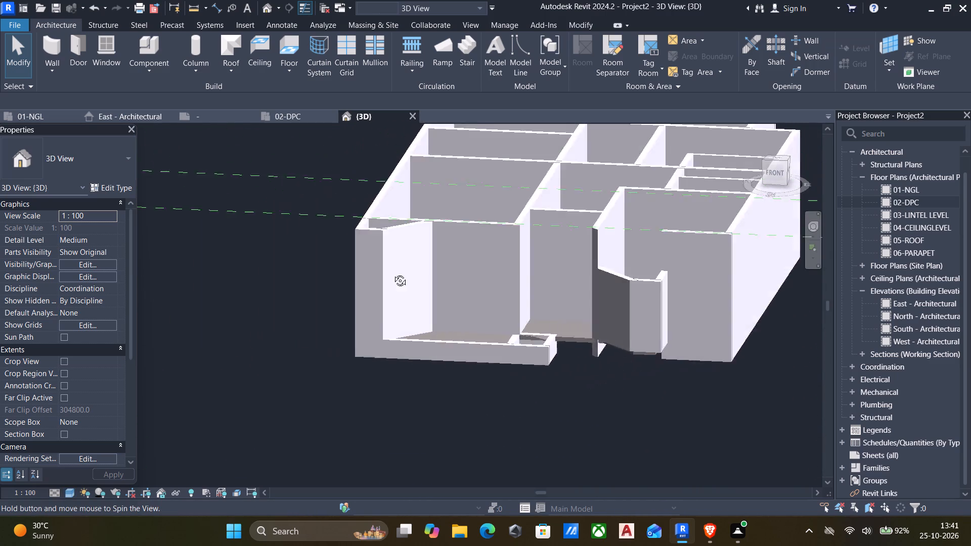
middle_click_drag(392, 273, 400, 271)
scroll(514, 322, "up", 4)
middle_click_drag(544, 363, 523, 315)
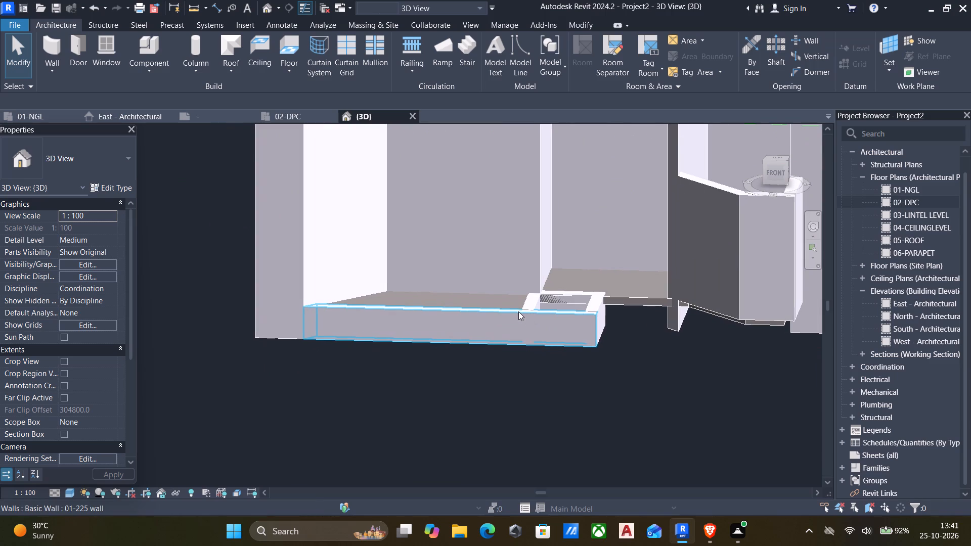
scroll(541, 315, "down", 4)
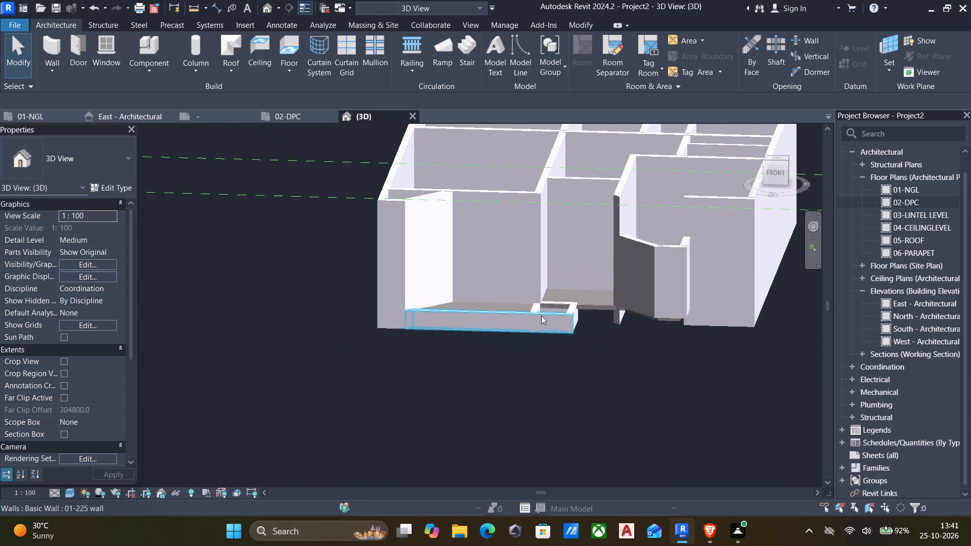
middle_click_drag(538, 339, 513, 354)
scroll(539, 344, "up", 5)
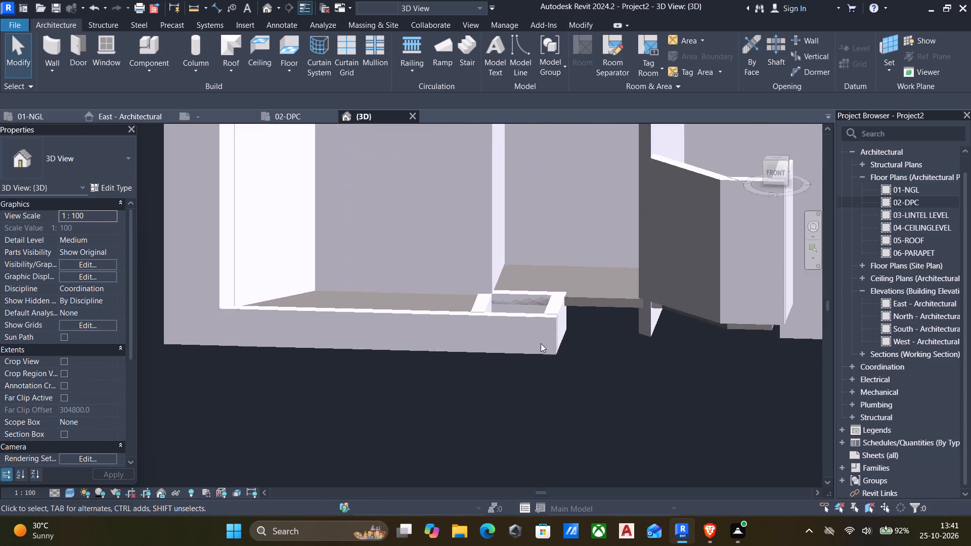
Set the 3D view's visual style to Realistic to show the floor tile beside the front enclosure.
scroll(555, 314, "up", 6)
scroll(616, 306, "up", 5)
scroll(623, 248, "up", 1)
middle_click_drag(623, 248, 610, 358)
scroll(610, 360, "up", 1)
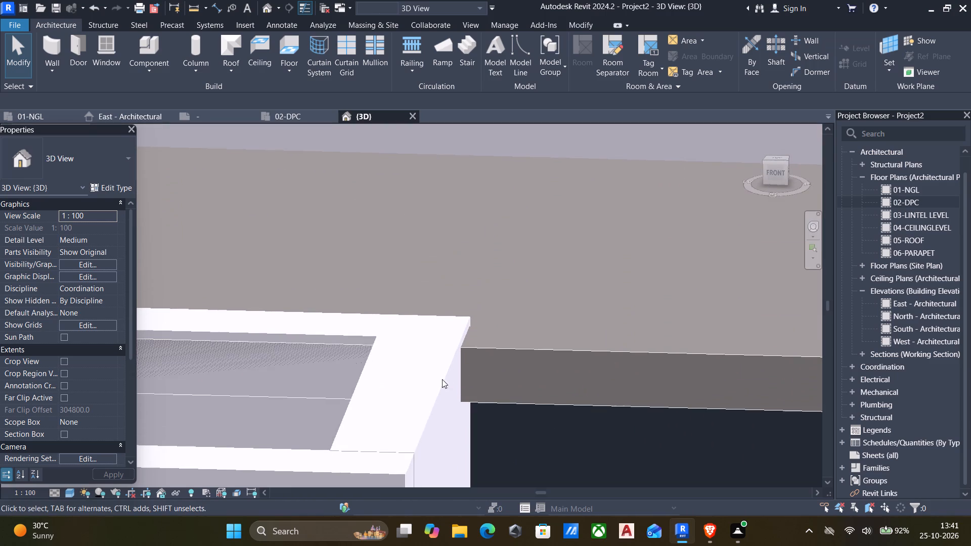
left_click(66, 494)
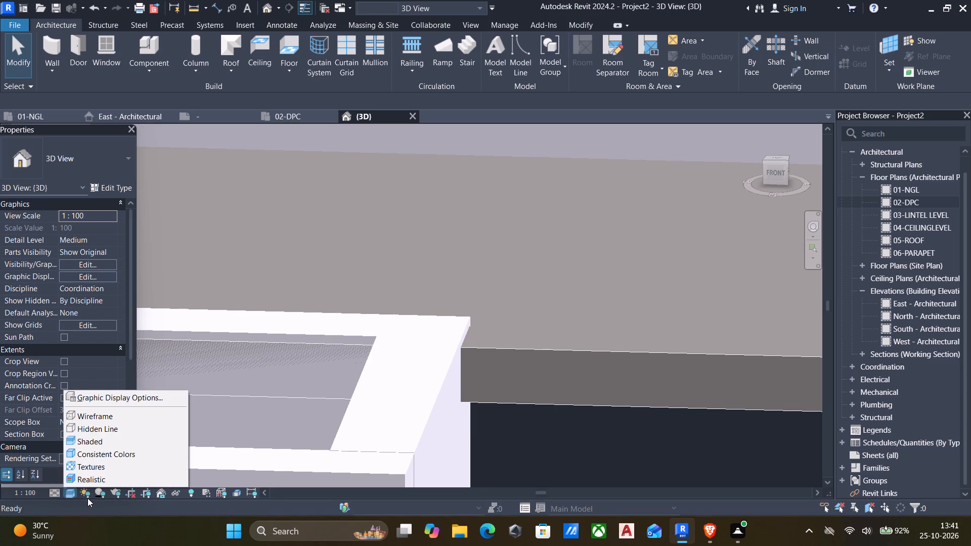
left_click(101, 475)
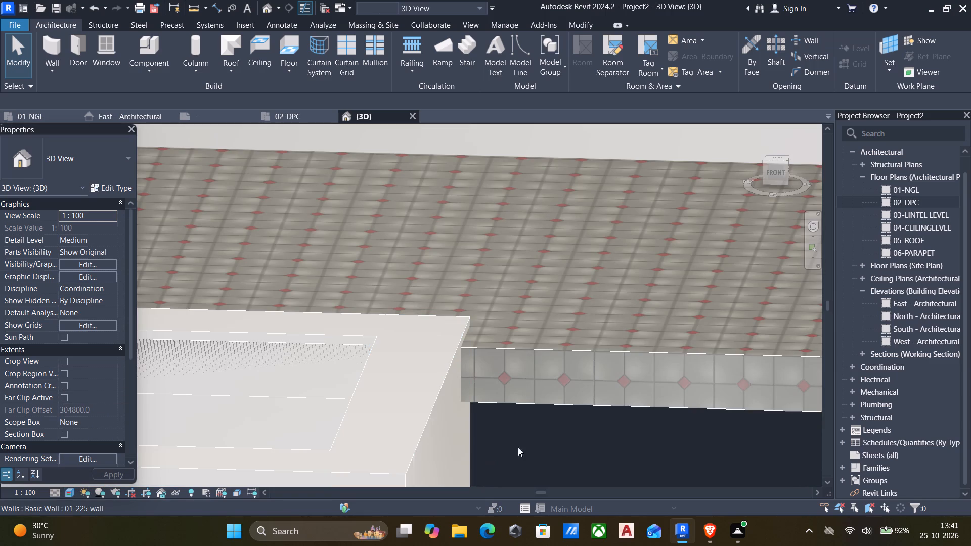
scroll(604, 355, "down", 14)
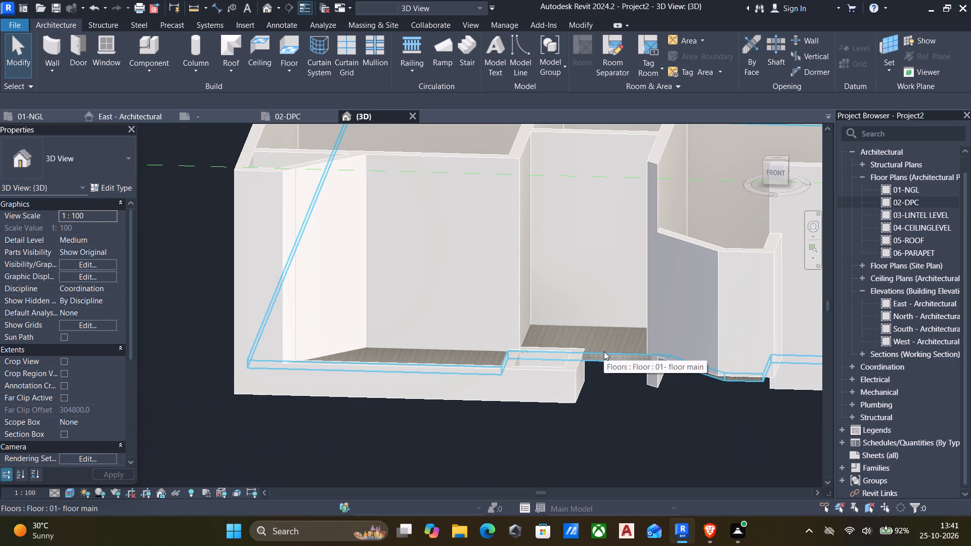
left_click(70, 494)
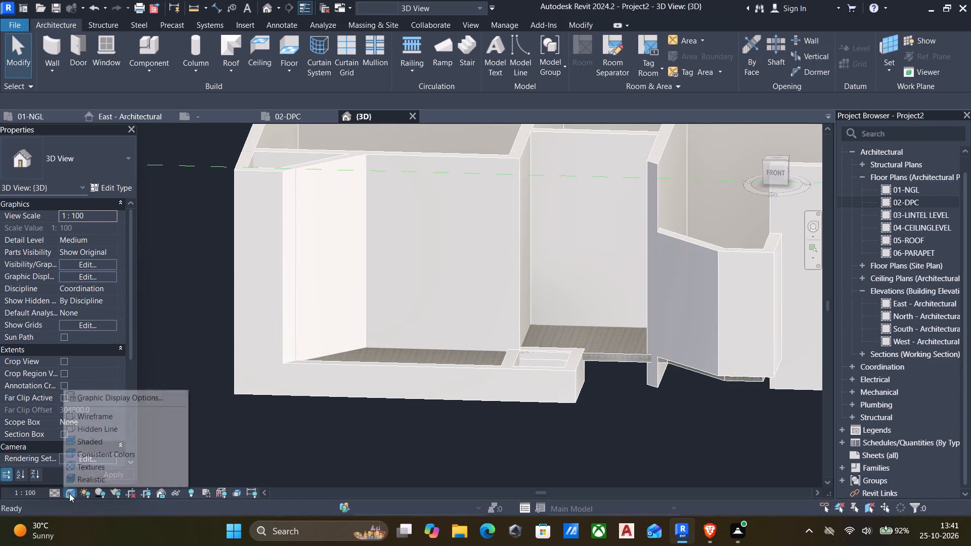
left_click(81, 484)
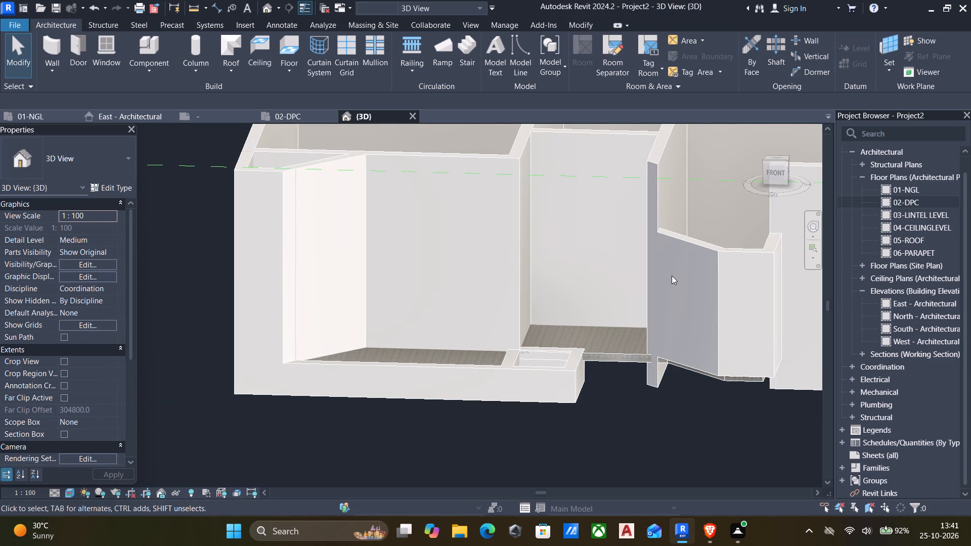
Set the base constraint to 01-NGL and the top constraint to 06-PARAPET for the angled front wall and its two adjoining short walls.
left_click(712, 252)
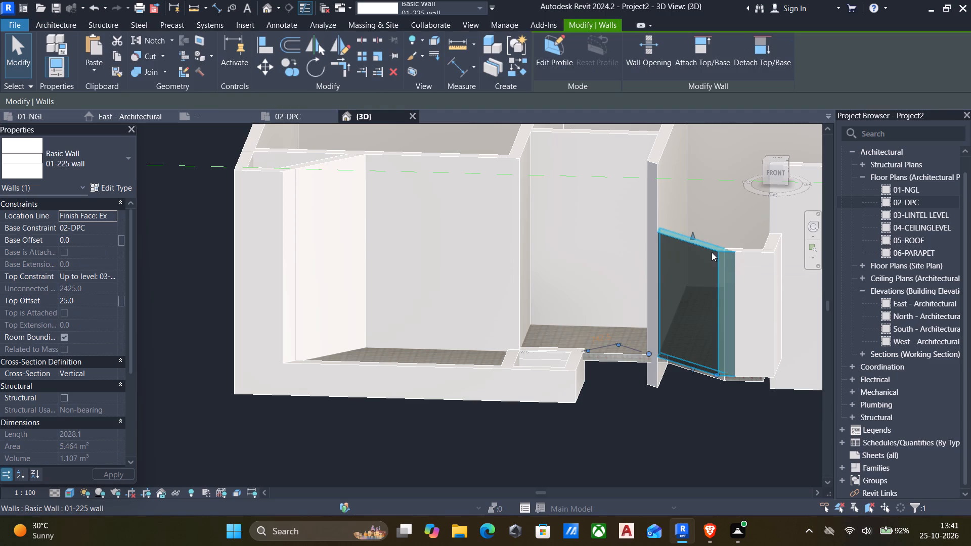
scroll(820, 253, "down", 4)
middle_click_drag(786, 276, 596, 373)
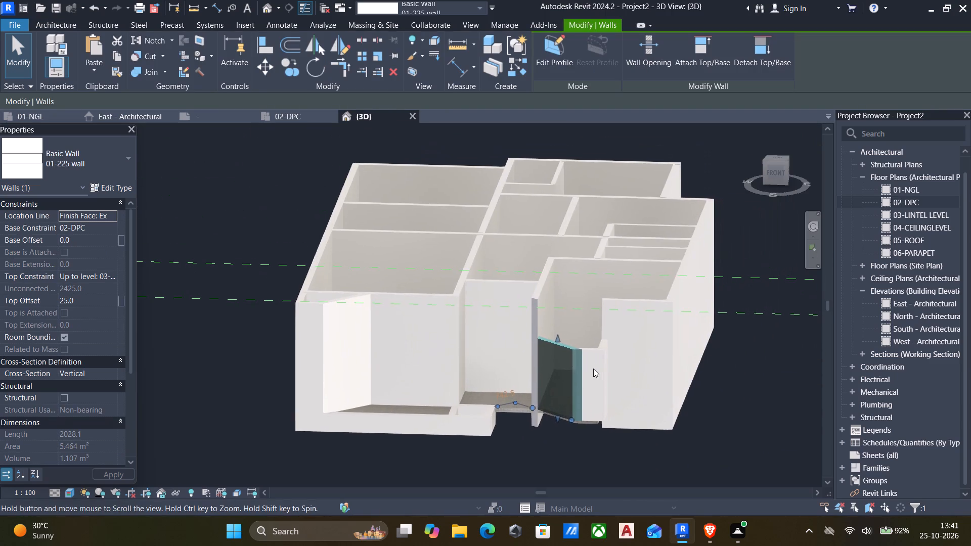
left_click(585, 349, "ctrl")
left_click(596, 350, "ctrl")
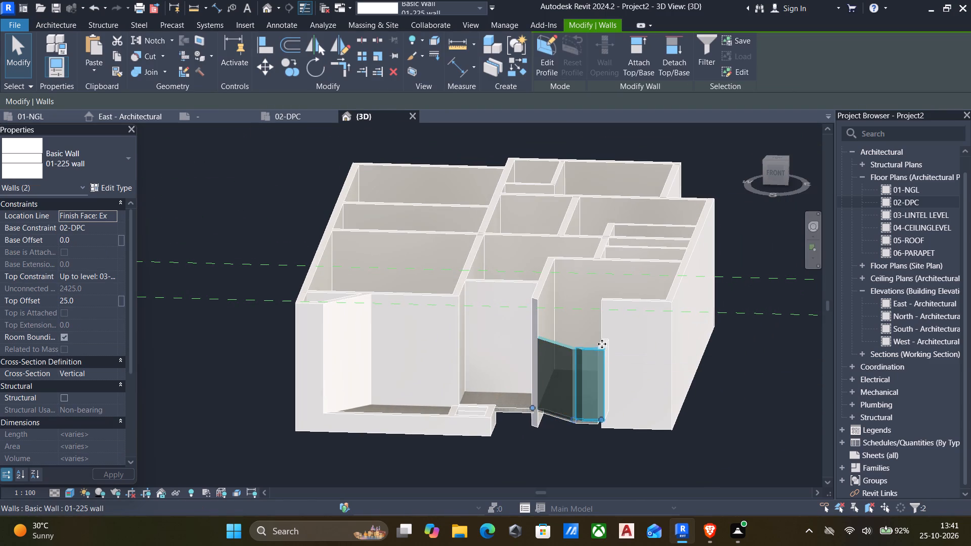
scroll(604, 349, "up", 10)
left_click(600, 343, "ctrl")
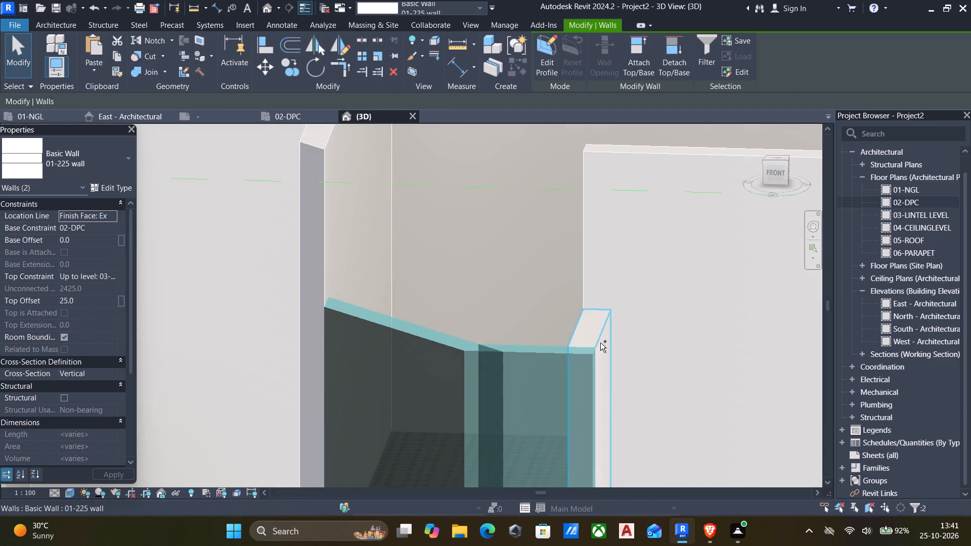
scroll(597, 349, "down", 5)
middle_click_drag(596, 365, 698, 278)
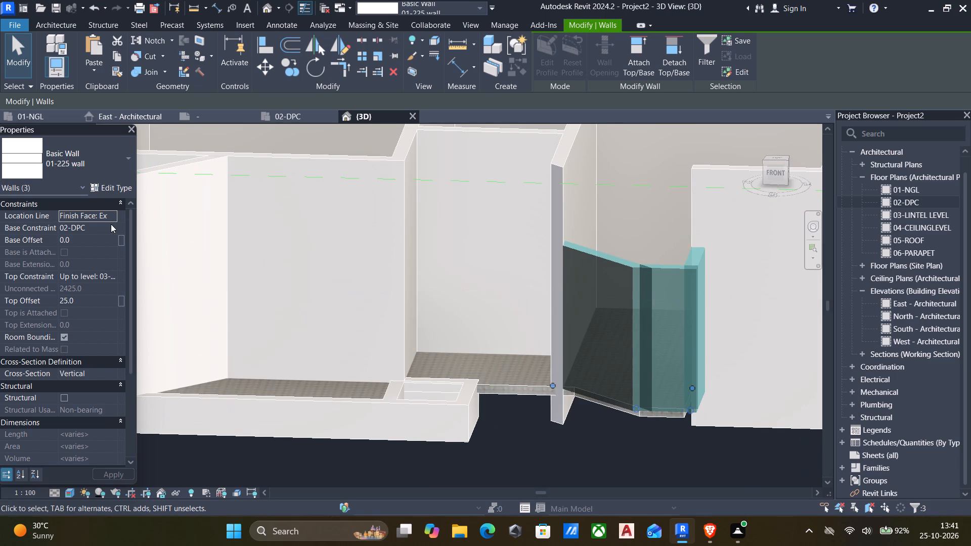
left_click(109, 224)
left_click(90, 241)
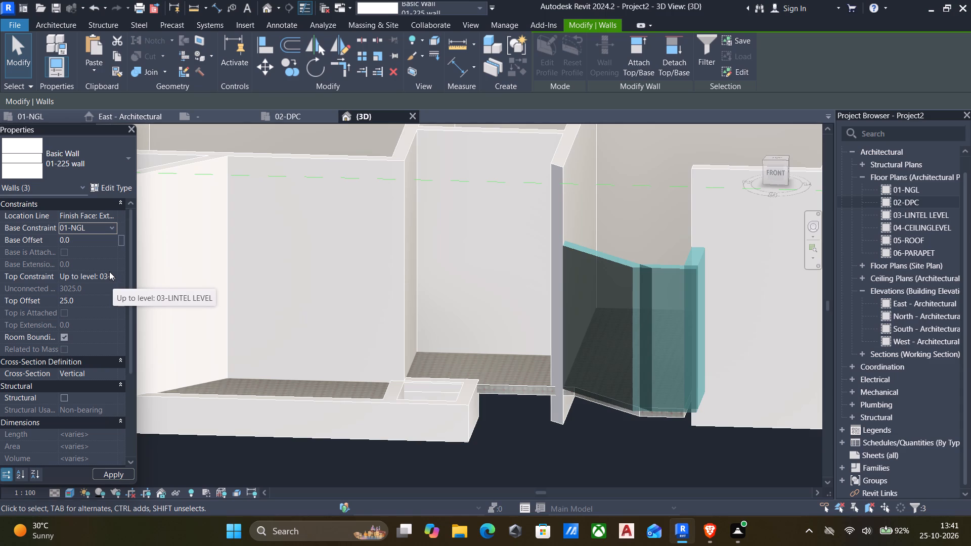
left_click(109, 271)
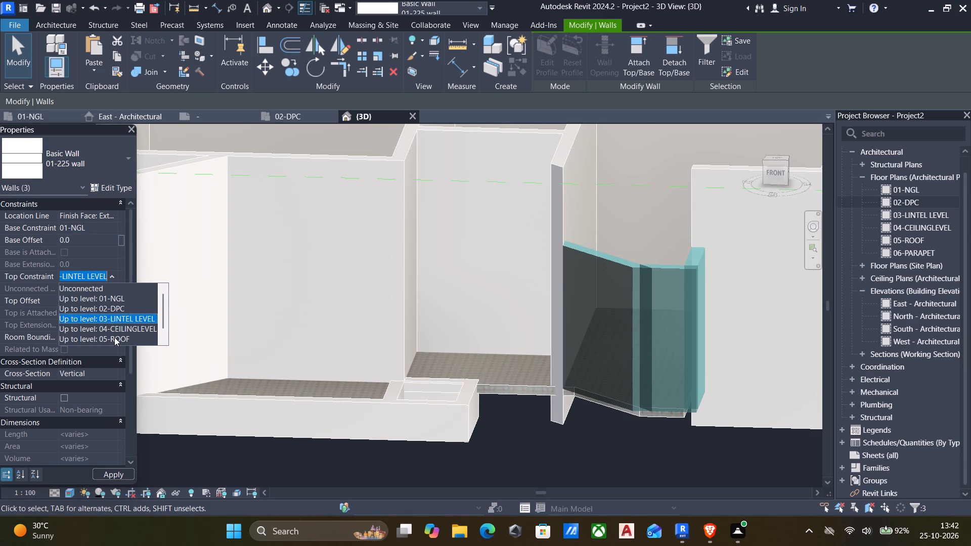
scroll(114, 337, "down", 3)
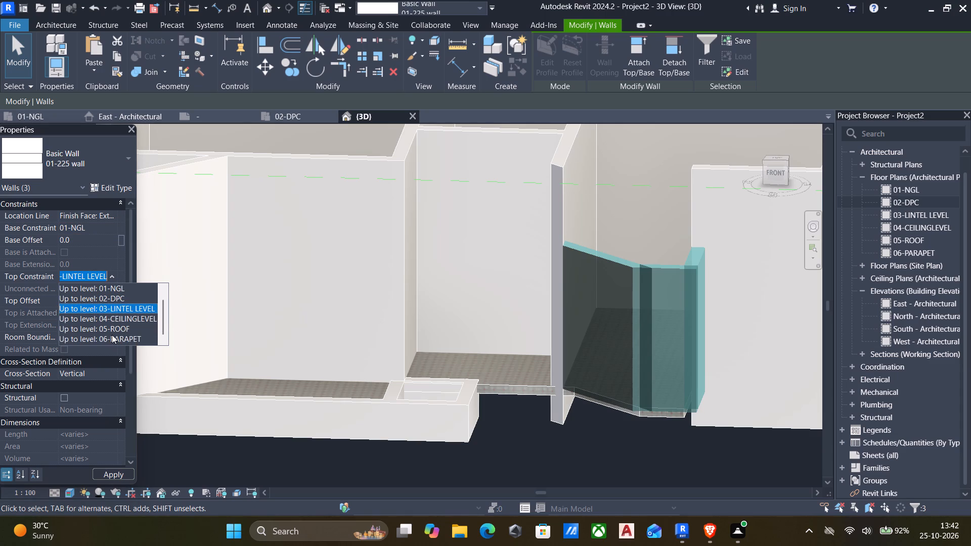
left_click(112, 335)
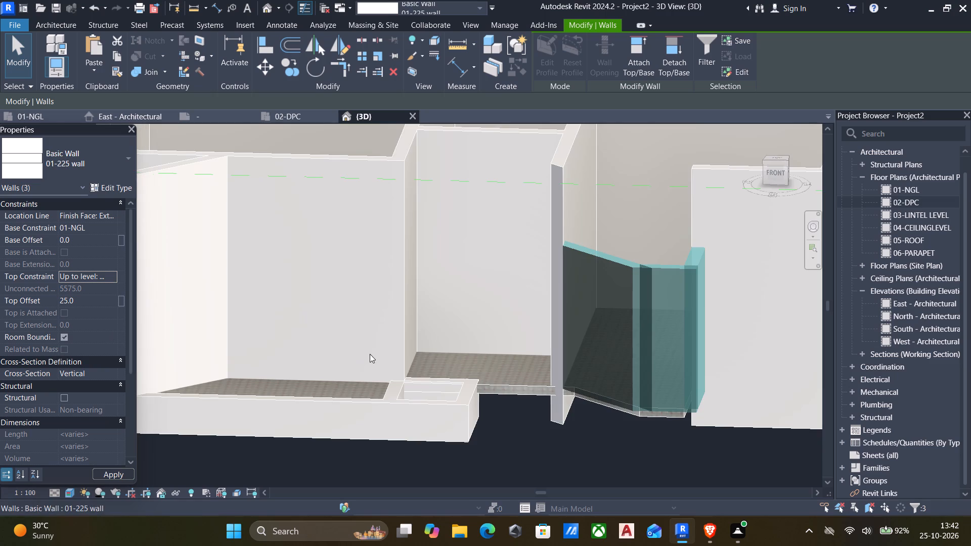
scroll(371, 353, "down", 6)
left_click(646, 354)
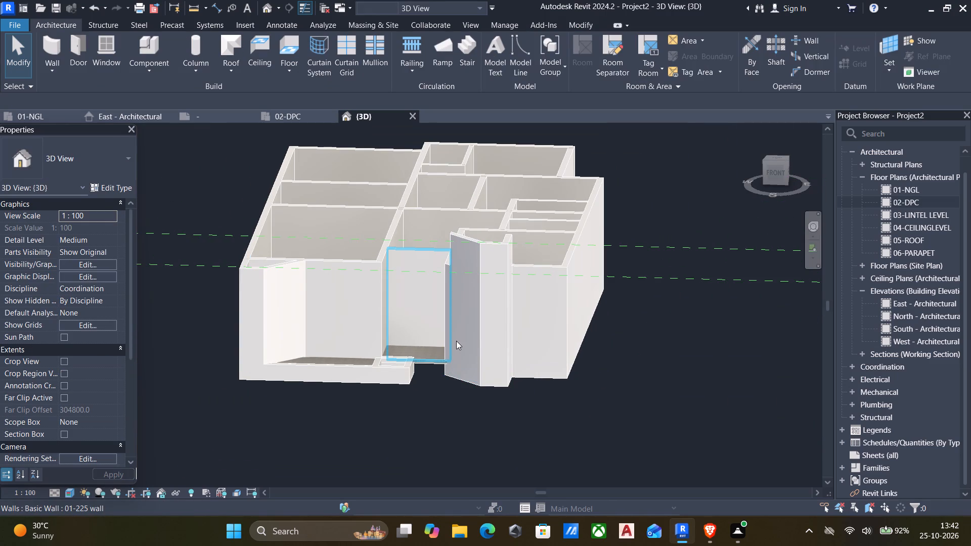
Examine the front walls and the low walled enclosure from several angles in 3D.
scroll(415, 346, "down", 2)
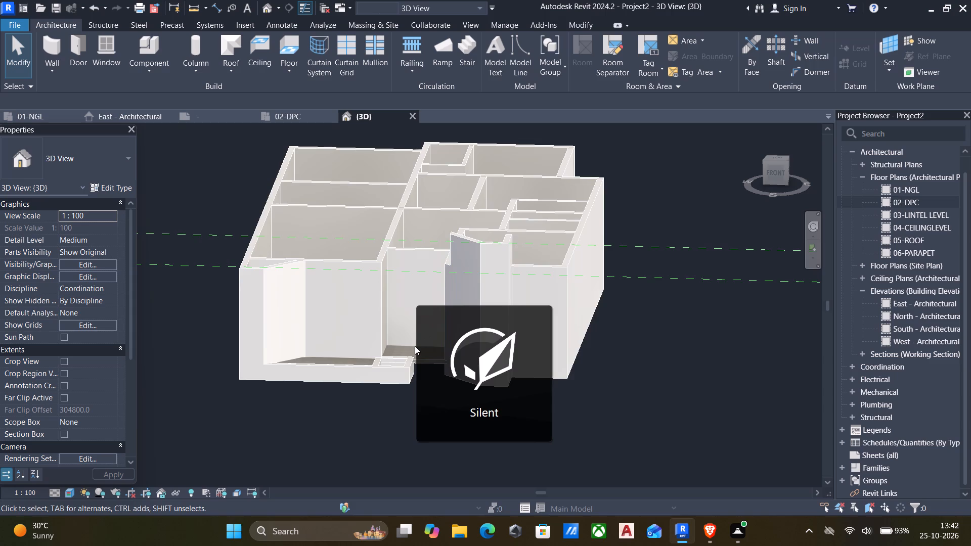
middle_click_drag(415, 350, 505, 330, "shift")
middle_click_drag(540, 340, 322, 469, "shift")
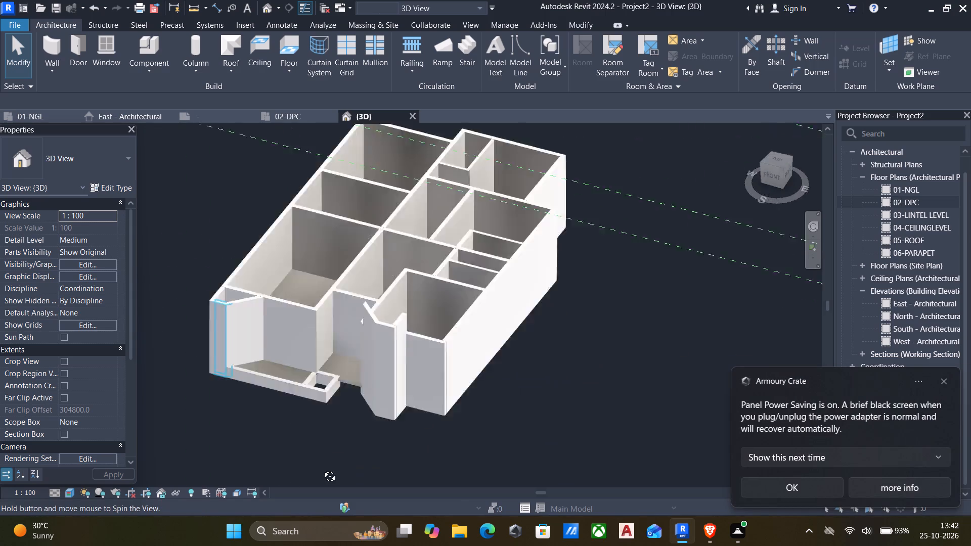
middle_click_drag(322, 469, 446, 390, "shift")
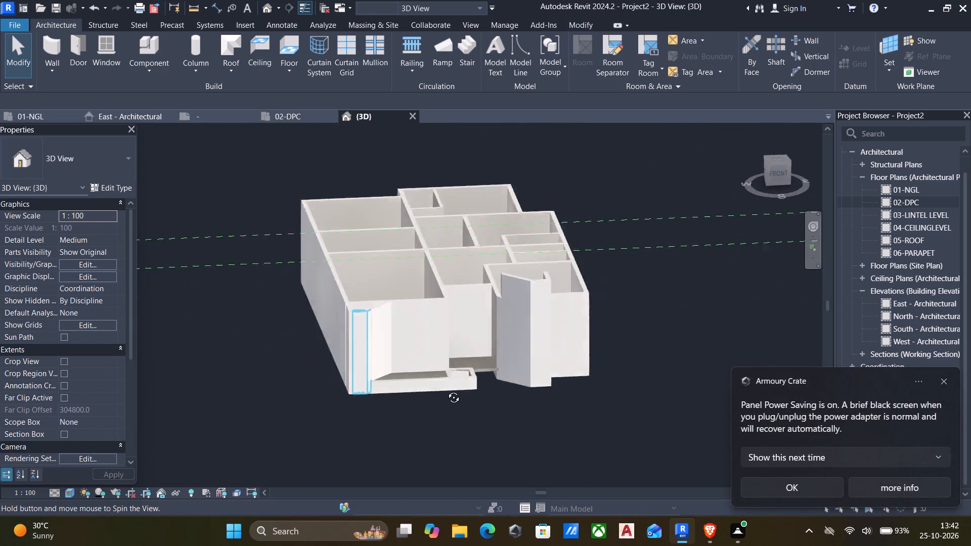
middle_click_drag(446, 390, 359, 435, "shift")
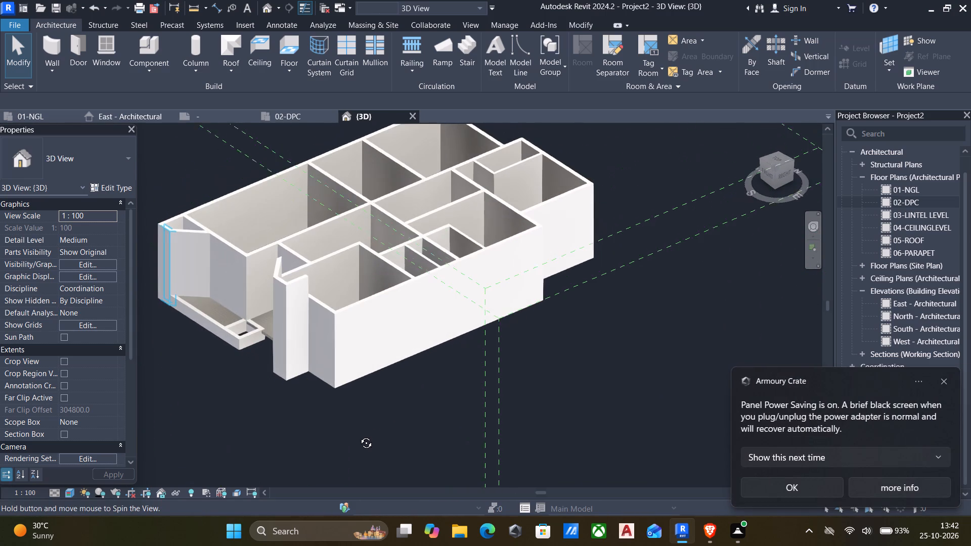
middle_click_drag(359, 435, 359, 434, "shift")
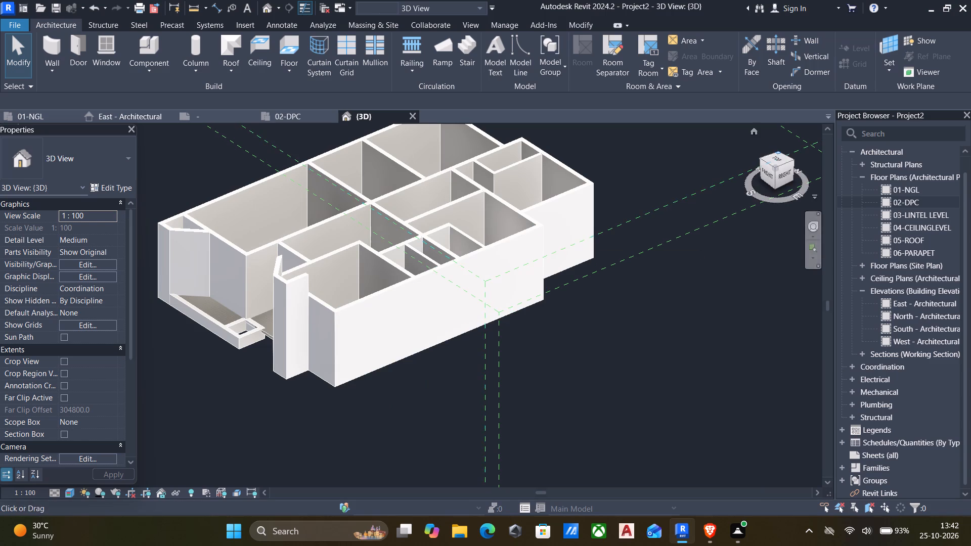
In the 02-DPC floor plan, copy the 01- floor main floor about 13800 mm away into the empty area beside the house.
double_click(883, 200)
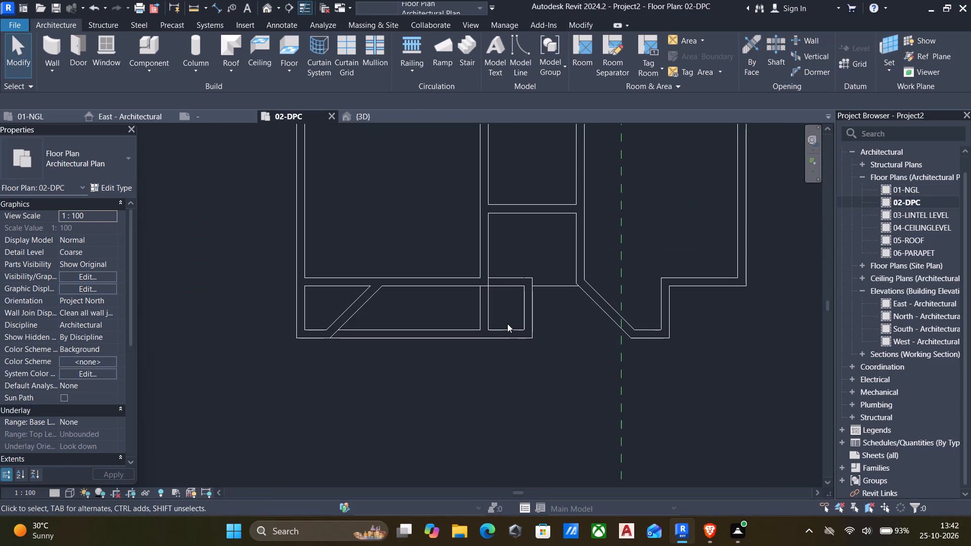
left_click(553, 287)
middle_click_drag(500, 368, 484, 380)
scroll(484, 378, "down", 1)
key("c")
key("o")
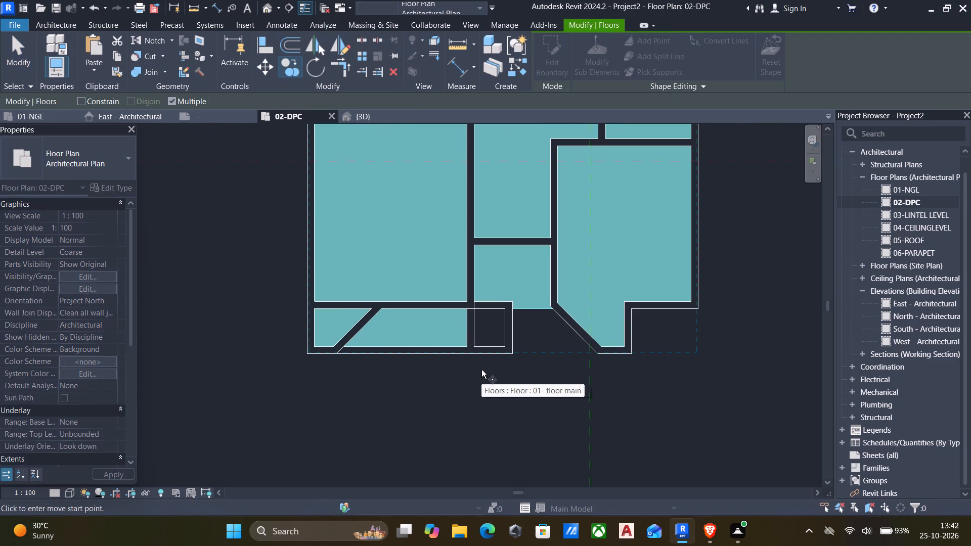
scroll(481, 370, "down", 2)
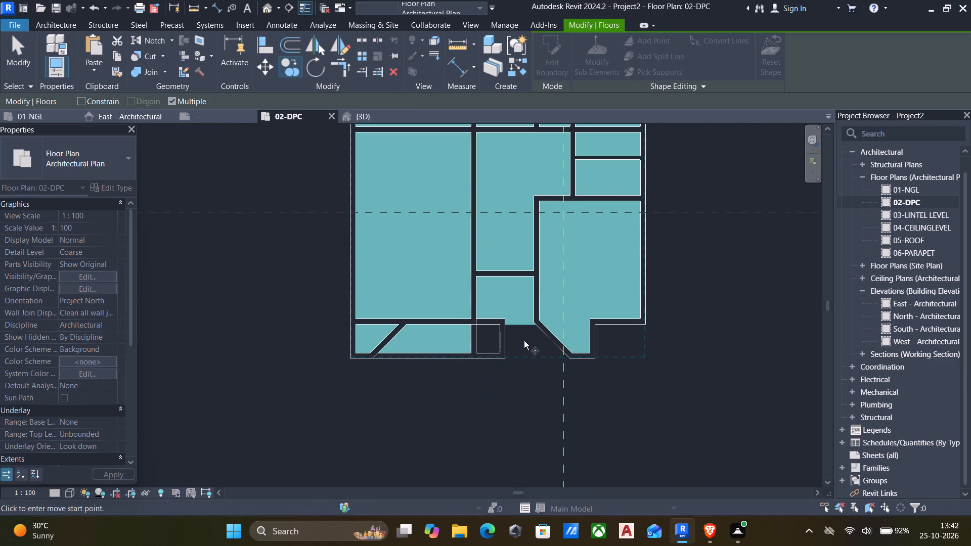
left_click(522, 324)
middle_click_drag(690, 335, 372, 432)
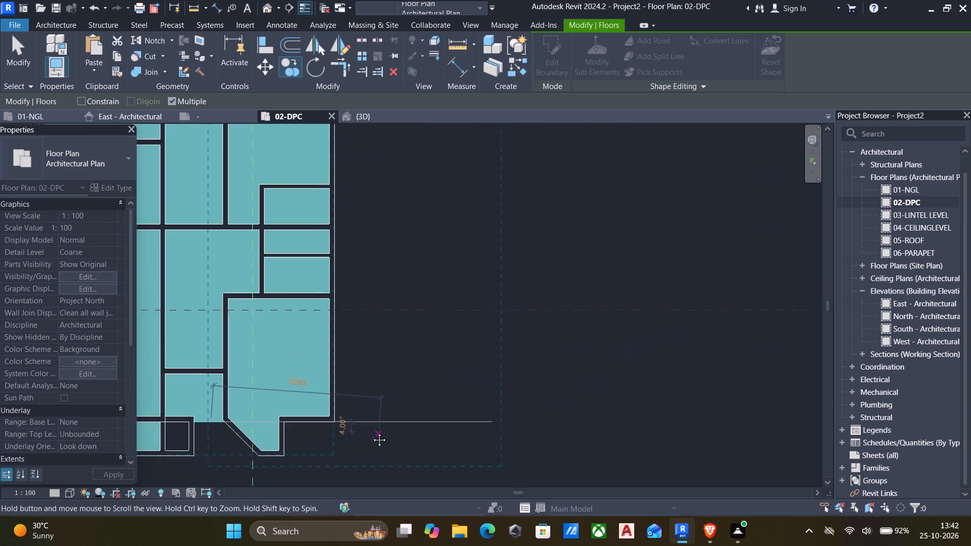
middle_click_drag(372, 432, 372, 430)
scroll(372, 428, "down", 2)
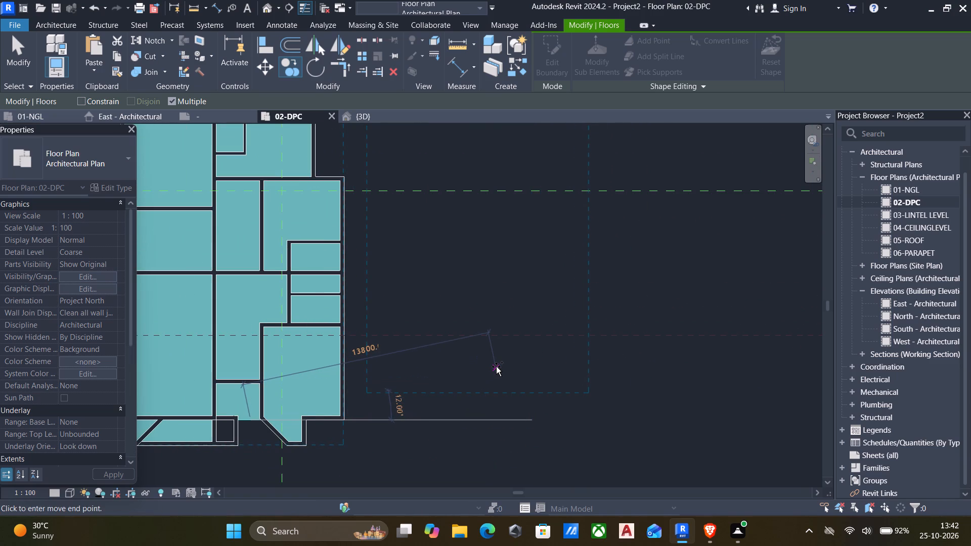
left_click(496, 367)
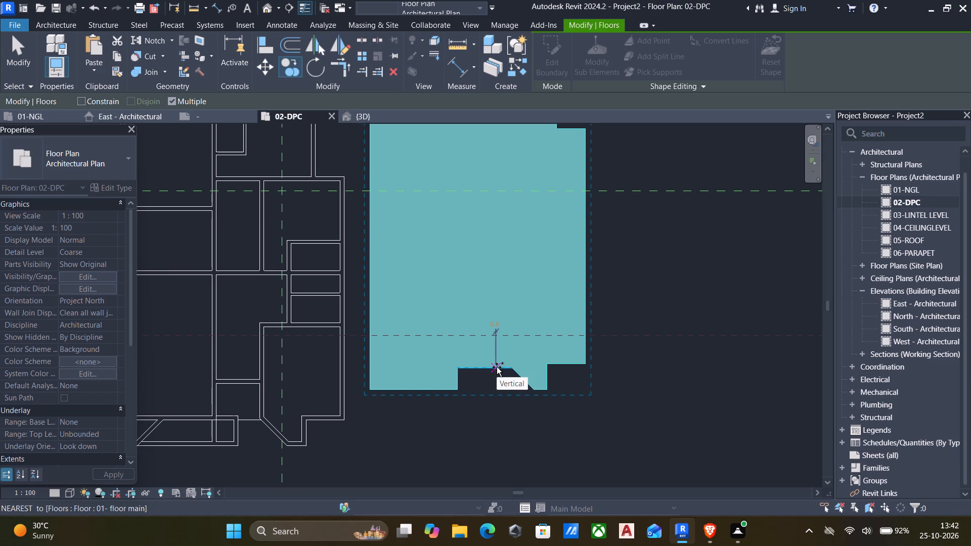
key("Escape")
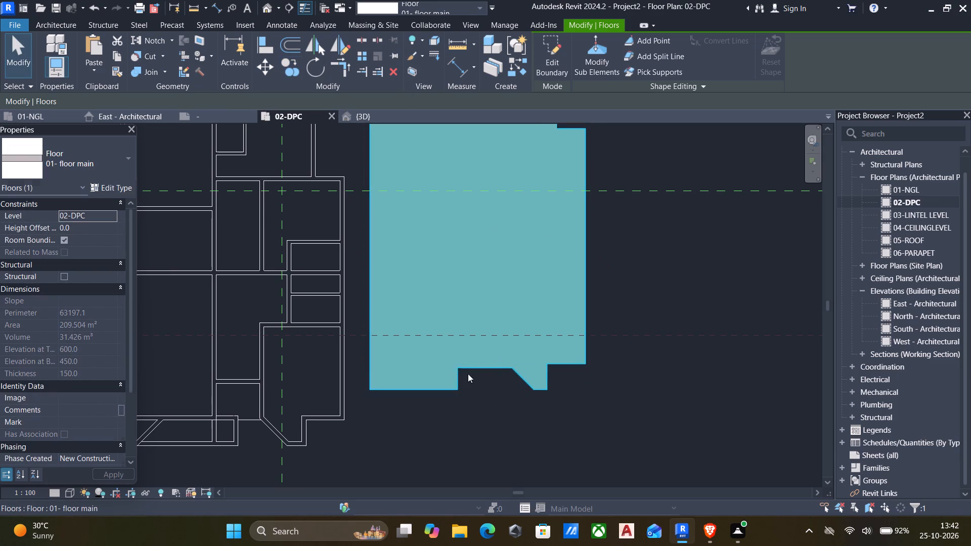
Edit the copied floor's boundary and draw a 975 x 1200 mm rectangle along the inner faces of the front enclosure's small walled box.
left_click(538, 40)
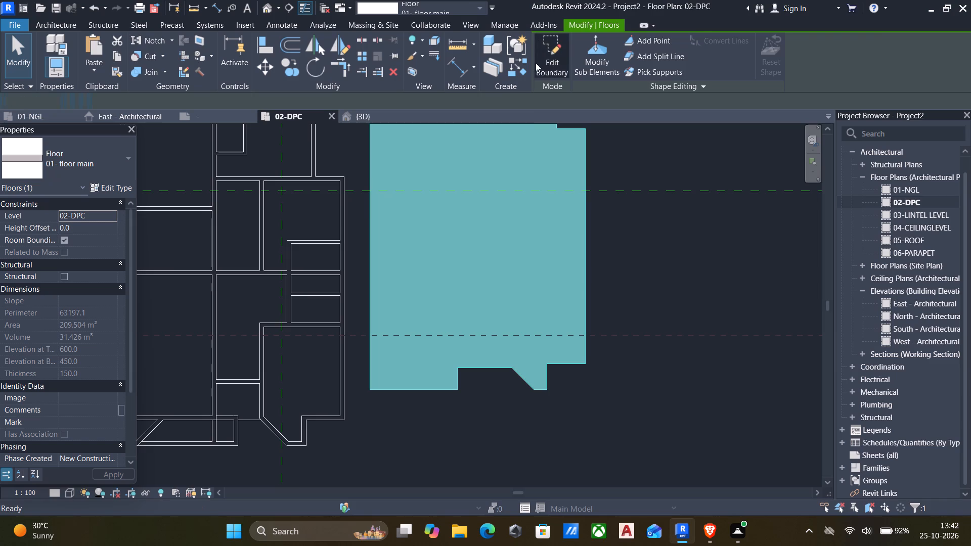
scroll(521, 167, "down", 4)
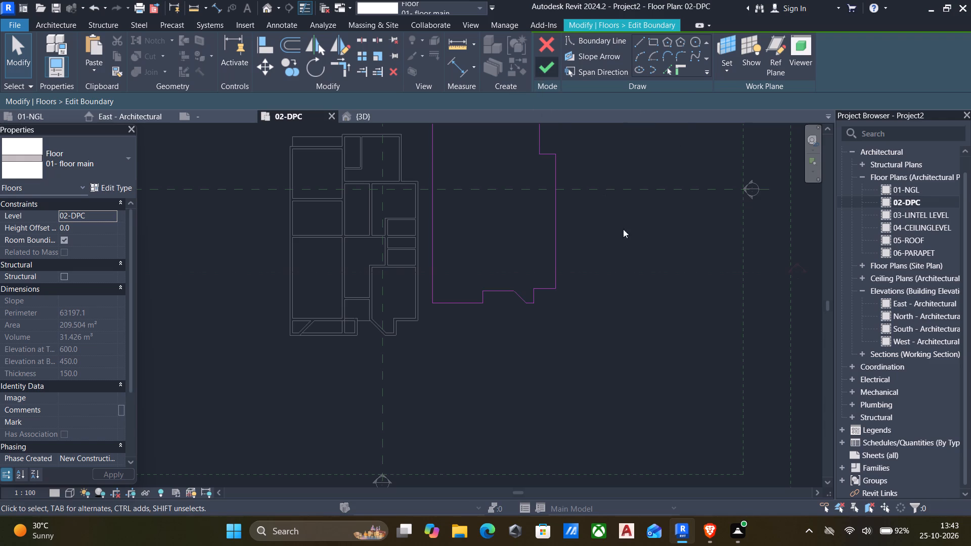
left_click(651, 41)
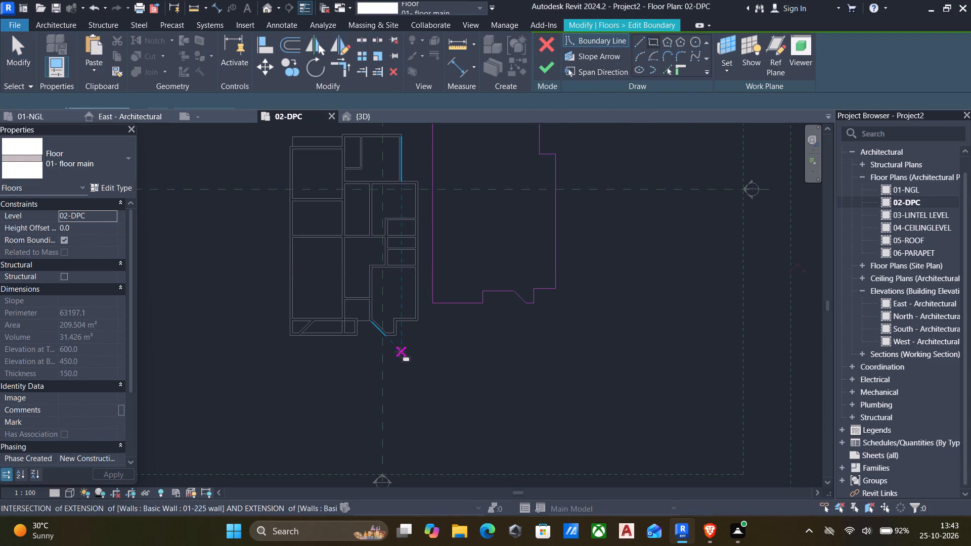
scroll(395, 346, "up", 4)
scroll(299, 310, "up", 5)
left_click(319, 292)
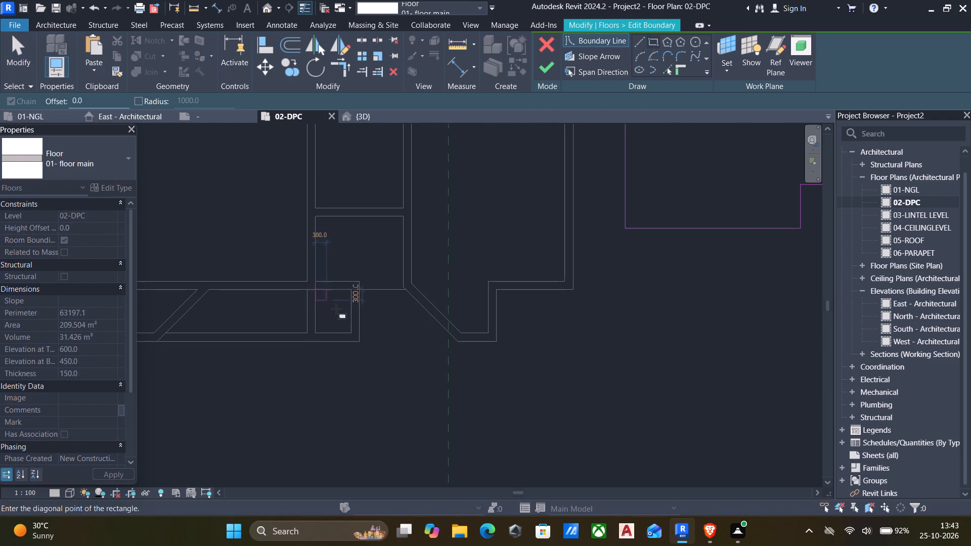
left_click(348, 334)
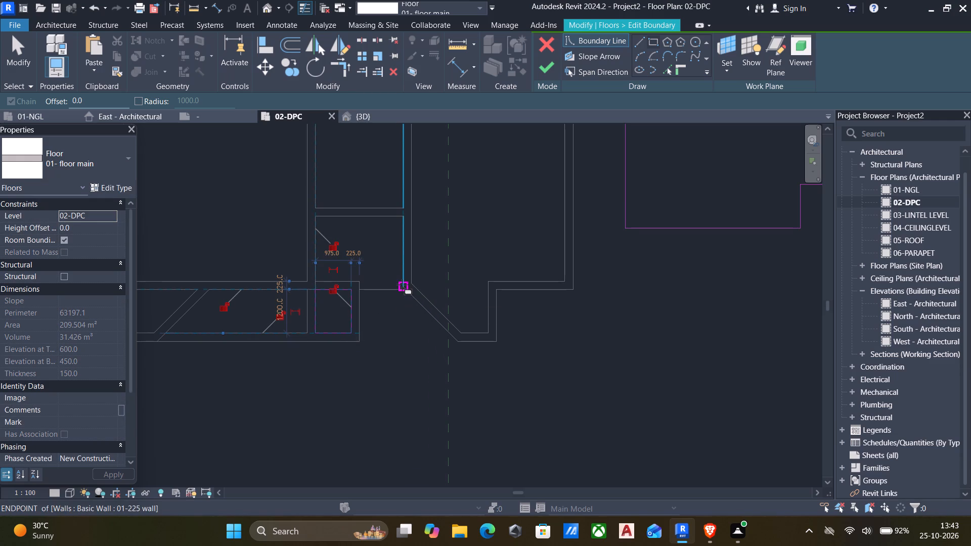
Duplicate the 01- floor main type of the floor being edited as 03-green area.
left_click(113, 187)
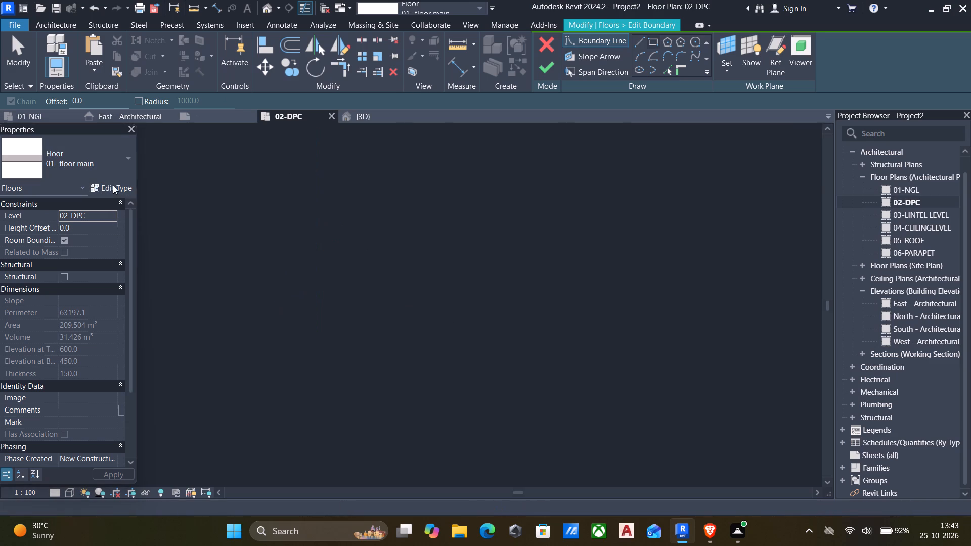
left_click(809, 113)
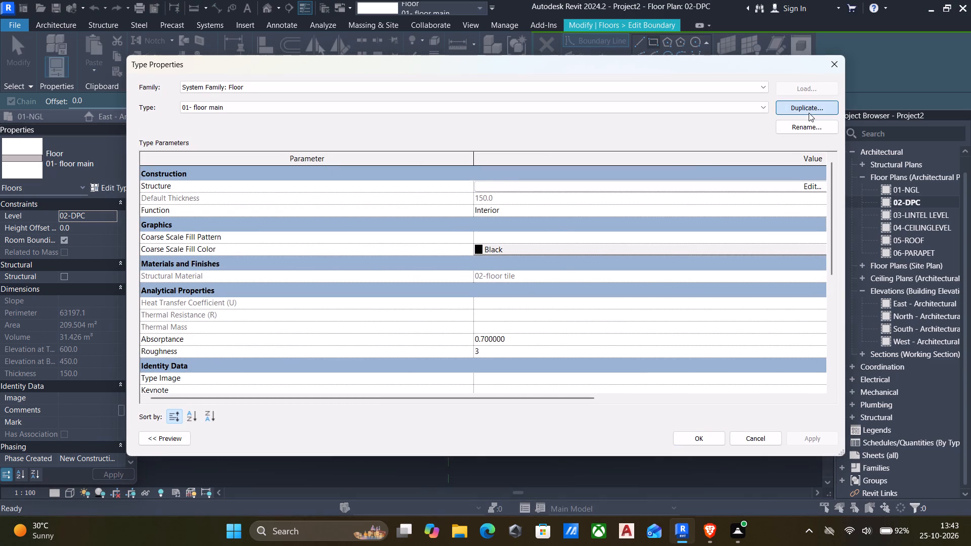
key("BackSpace")
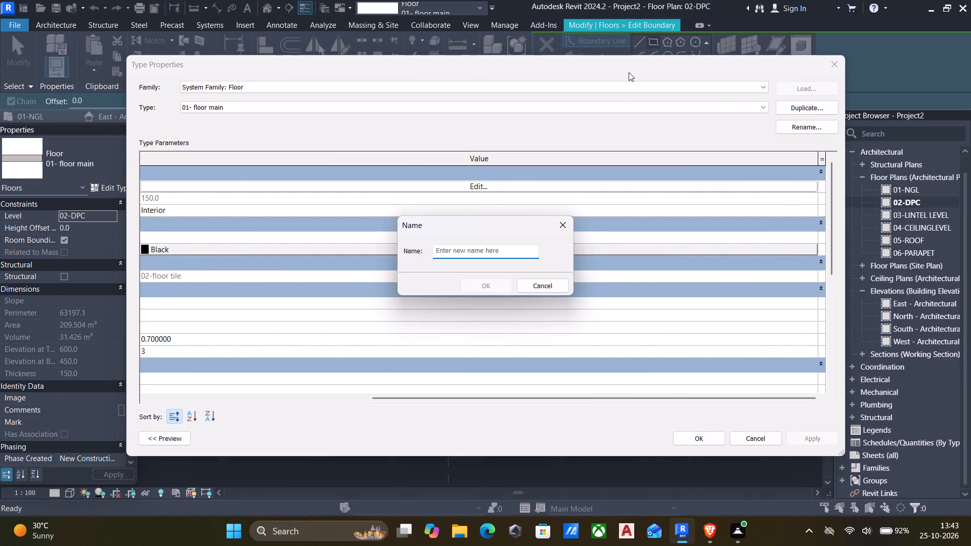
key("0")
type("3-")
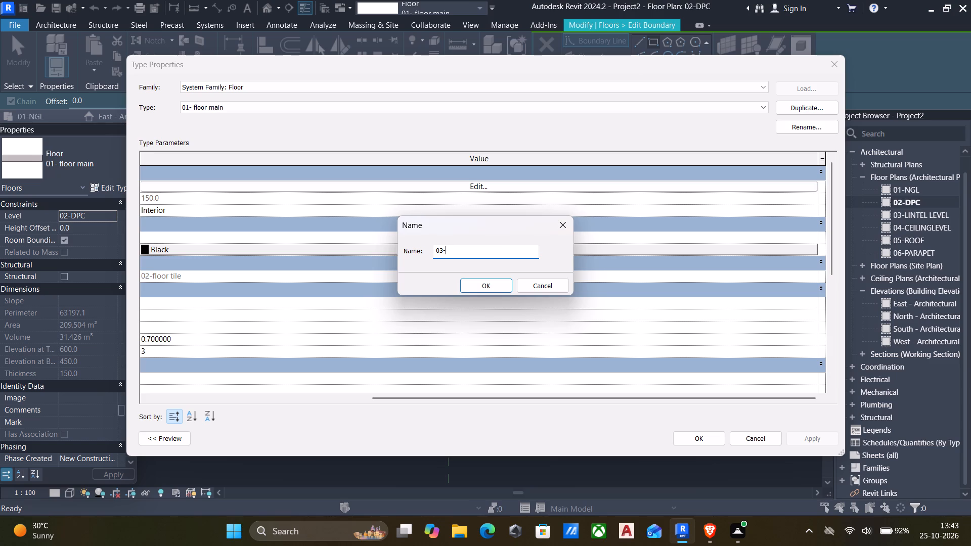
type("green area")
left_click(469, 284)
In the new floor type's structure layer, duplicate the 02-floor tile material with its assets and name it 03-green area.
left_click(468, 186)
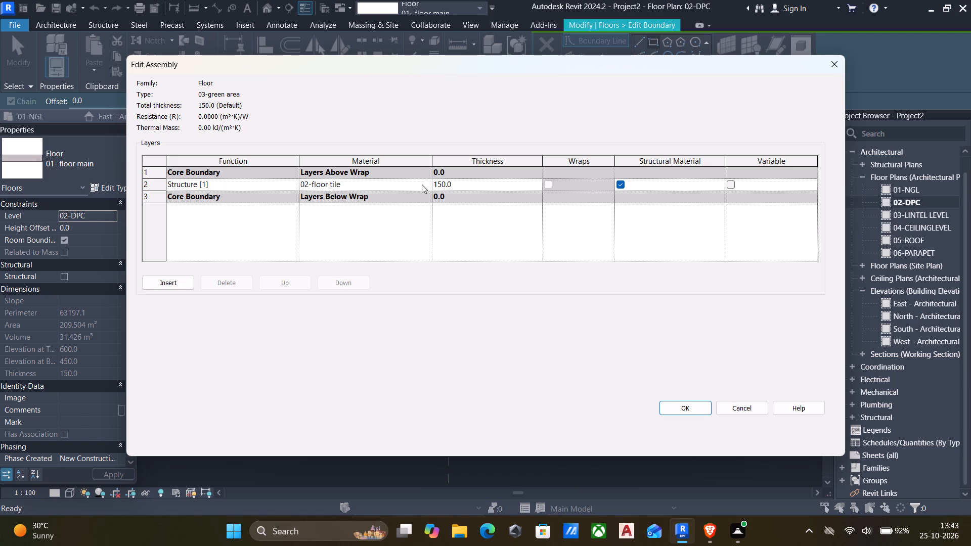
left_click(422, 185)
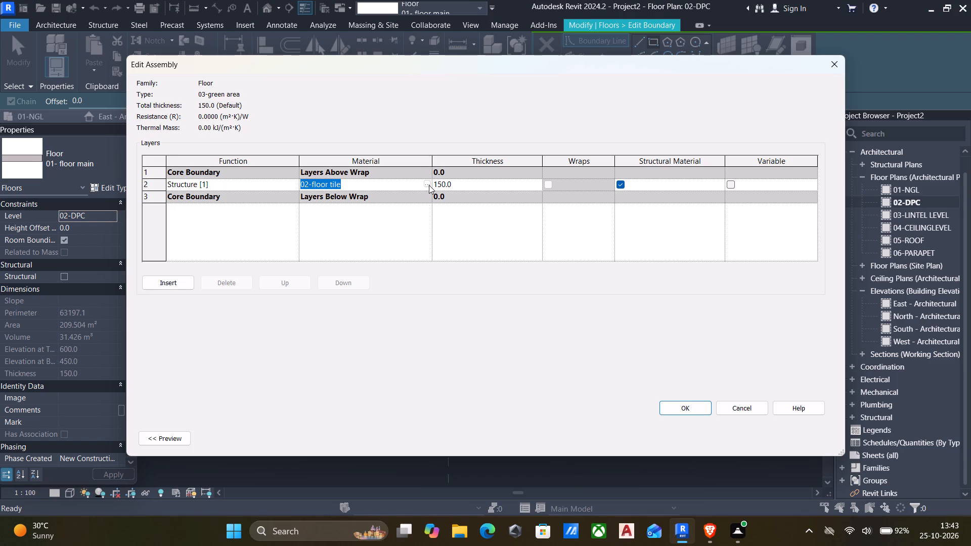
left_click(429, 185)
right_click(147, 203)
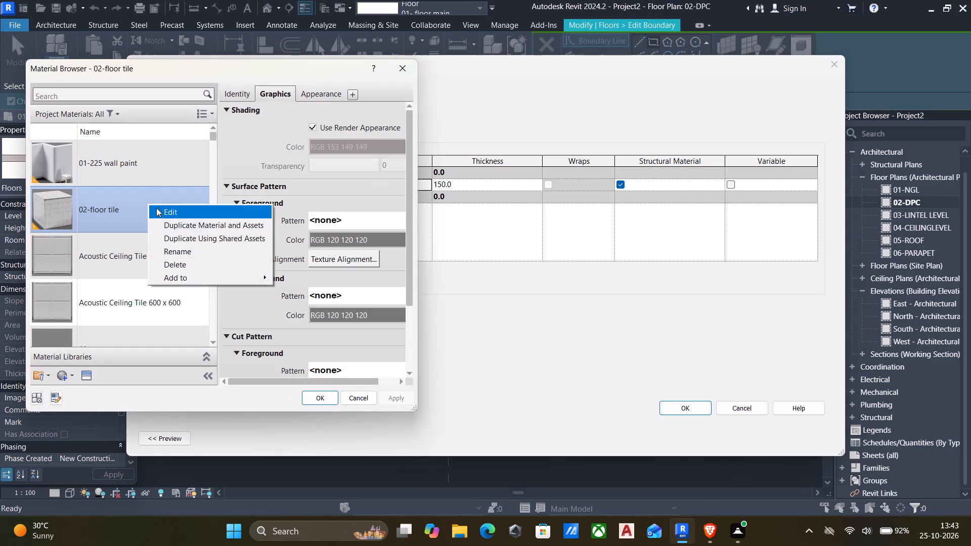
left_click(177, 222)
key("BackSpace")
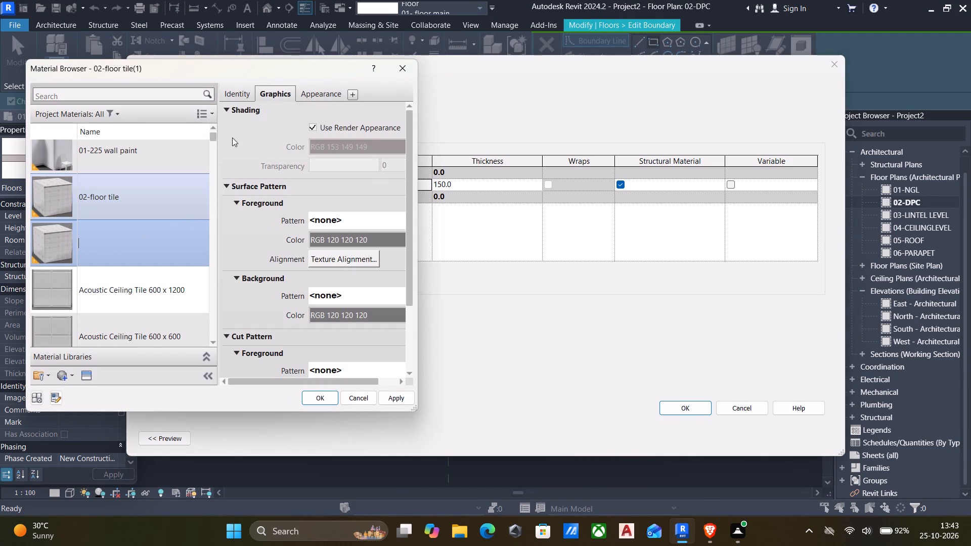
key("0")
key("3")
type("-greem area")
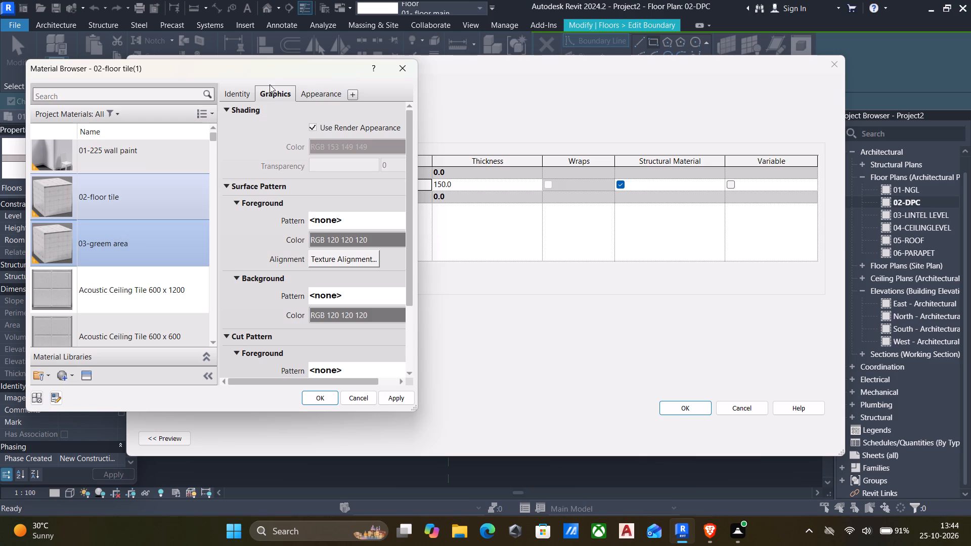
left_click(111, 243)
key("BackSpace")
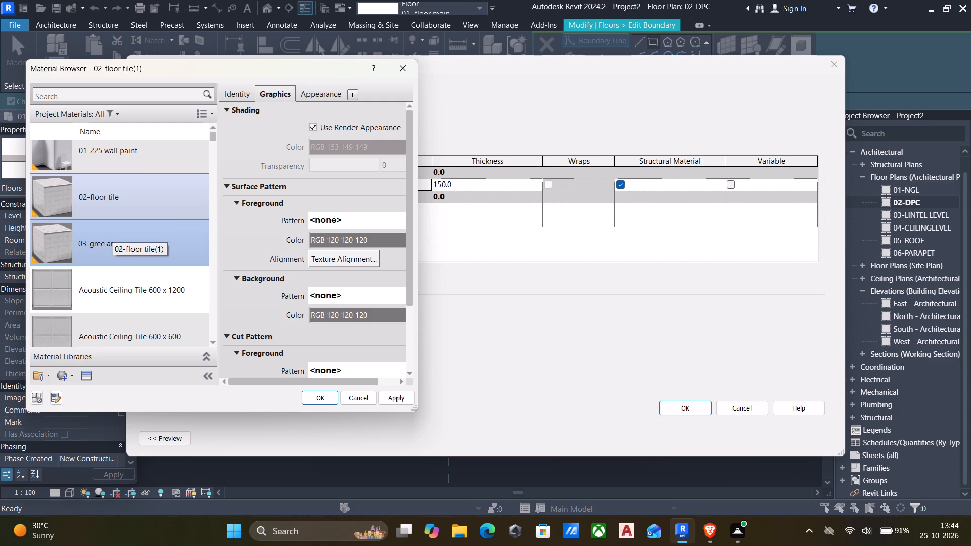
key("n")
left_click(404, 400)
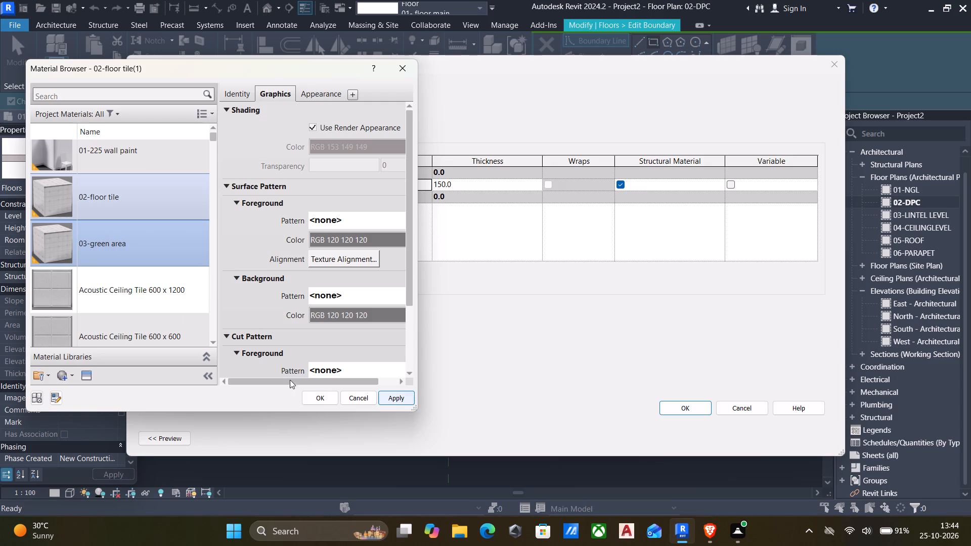
Give the 03-green area material the Grass - Dark Rye appearance from the Sitework library and accept the layer and floor type settings.
left_click(86, 374)
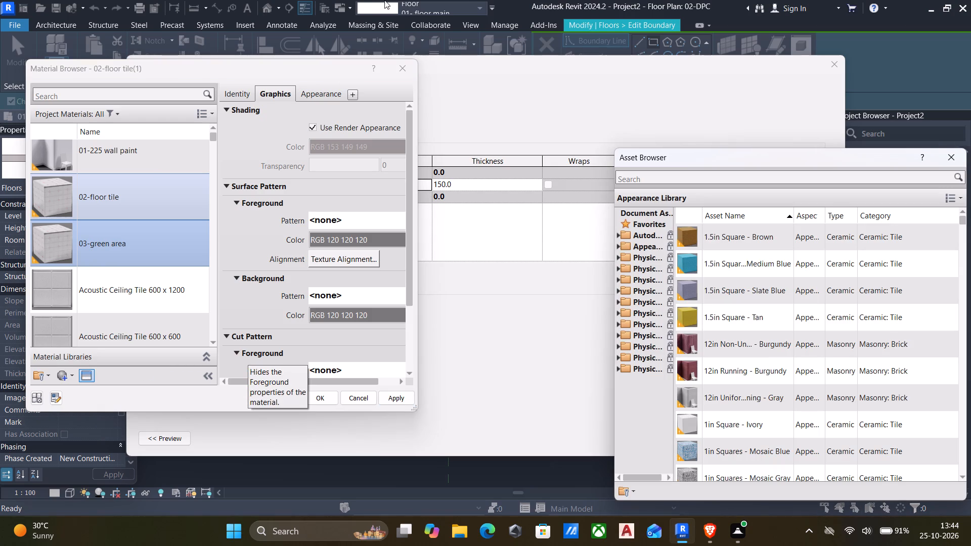
left_click(613, 247)
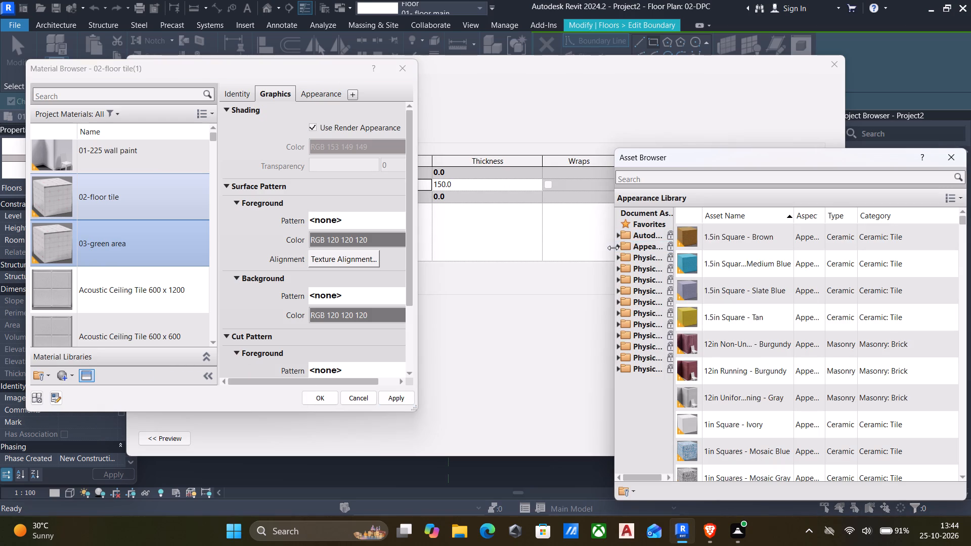
left_click(617, 245)
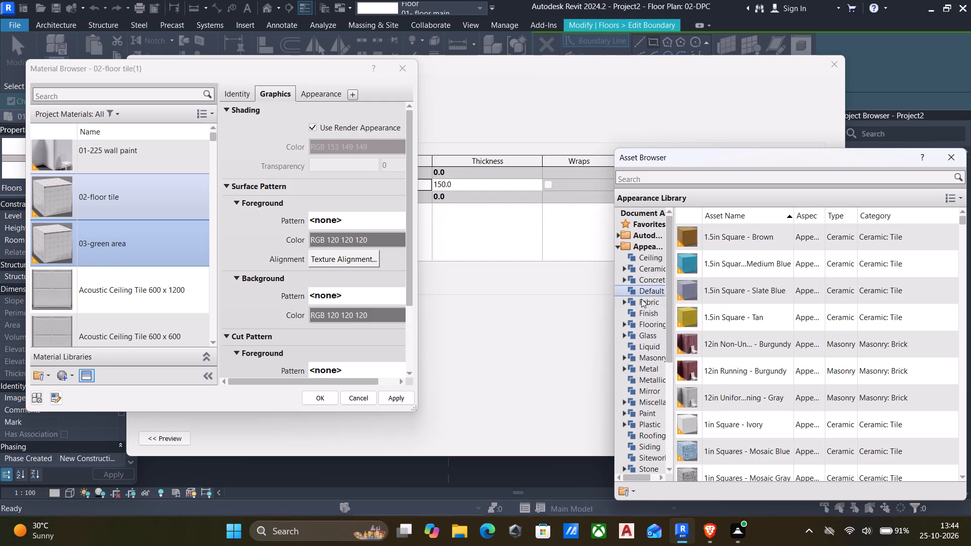
scroll(641, 323, "down", 3)
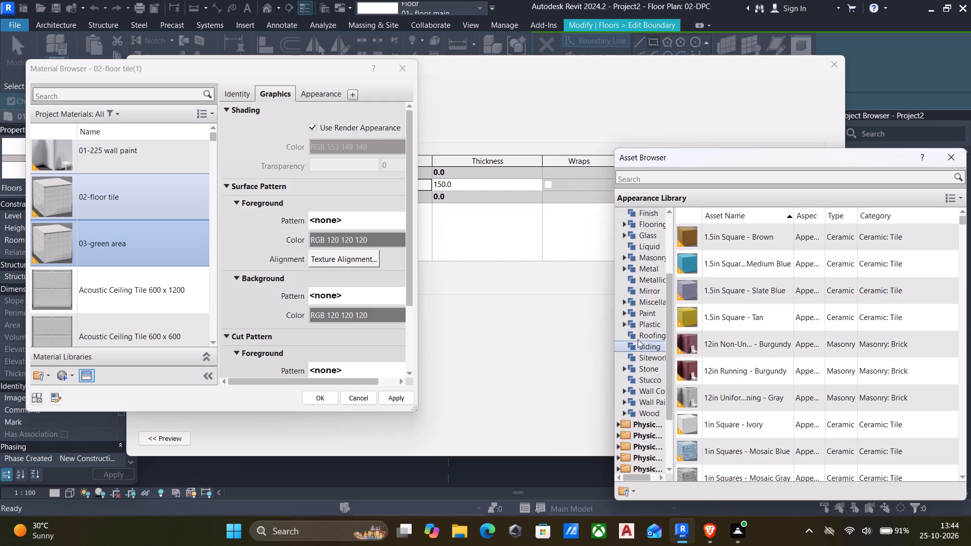
double_click(648, 359)
scroll(718, 305, "down", 6)
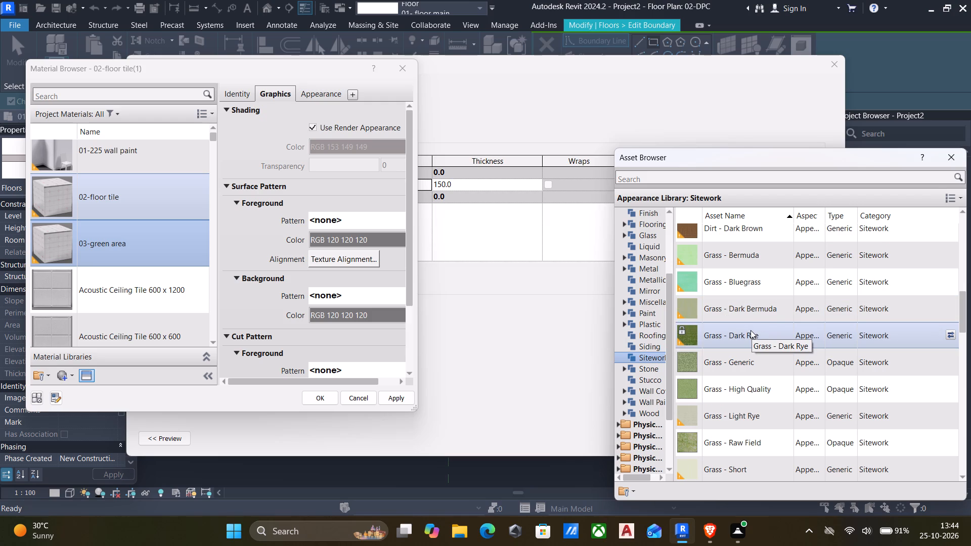
double_click(755, 329)
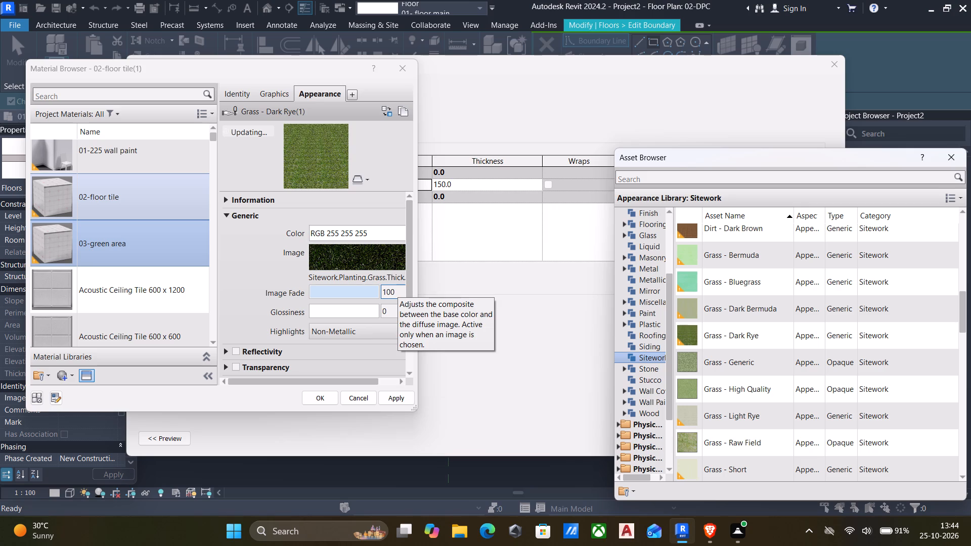
left_click(397, 400)
left_click(319, 398)
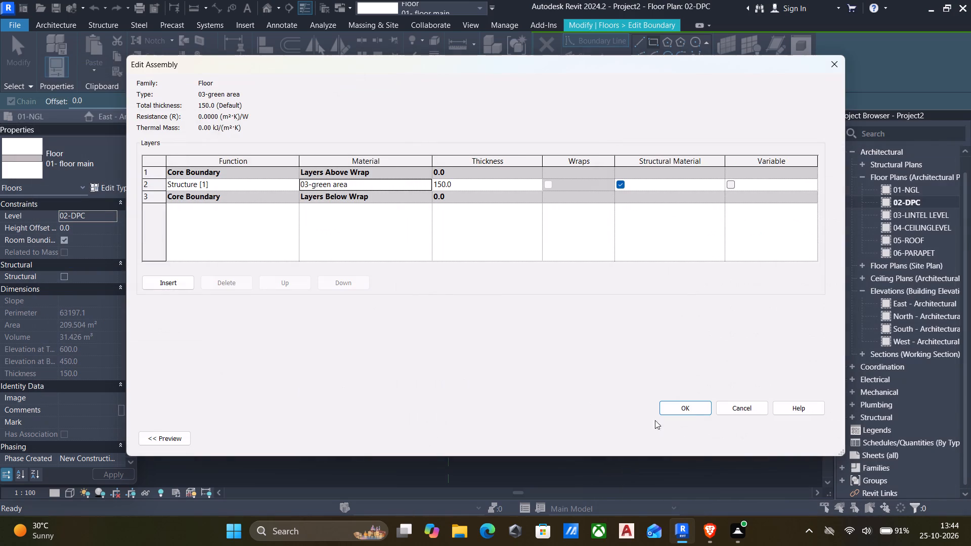
left_click(684, 407)
left_click(808, 435)
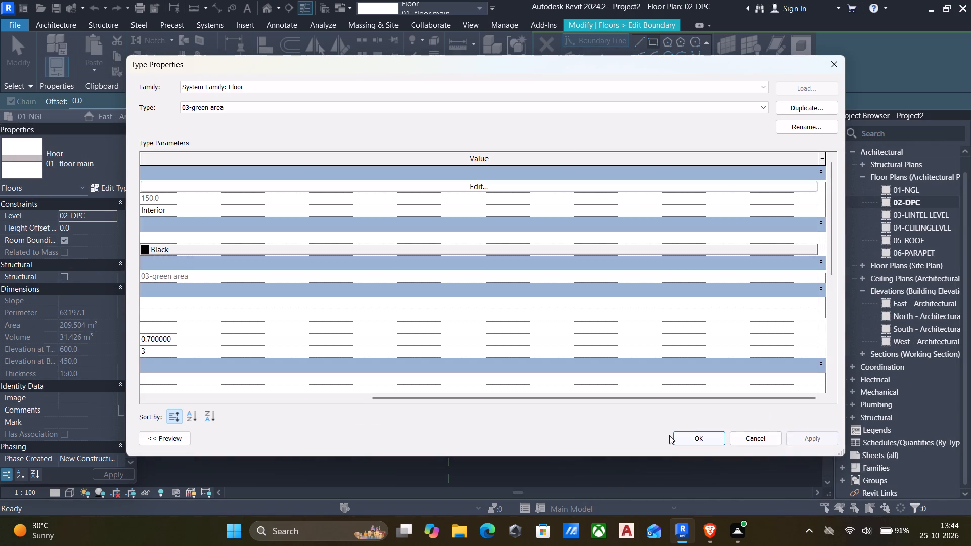
left_click(688, 436)
Delete the copied house-shaped boundary outline beside the house, keeping only the rectangle in the small walled box.
middle_click_drag(605, 377, 572, 430)
scroll(572, 427, "down", 5)
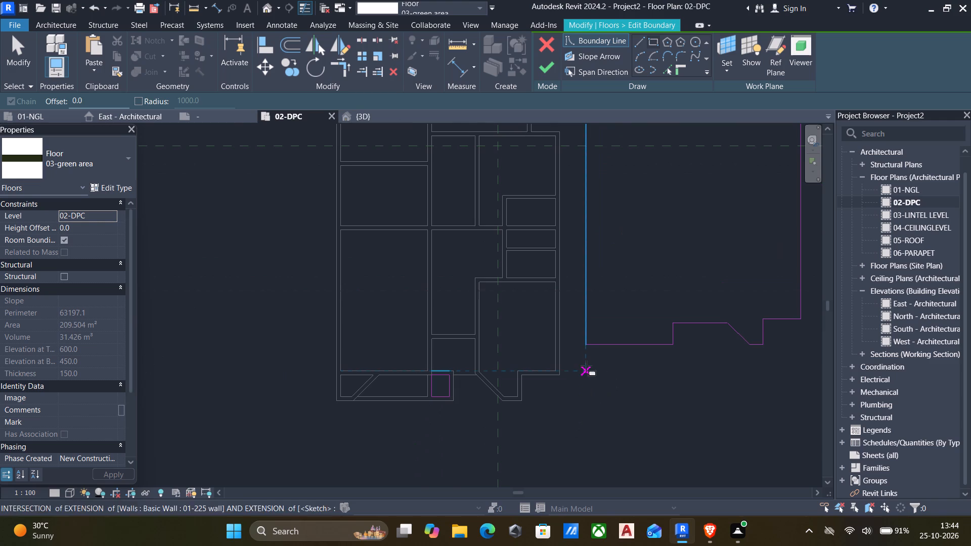
key("Escape")
middle_click_drag(603, 344, 545, 463)
scroll(541, 423, "down", 4)
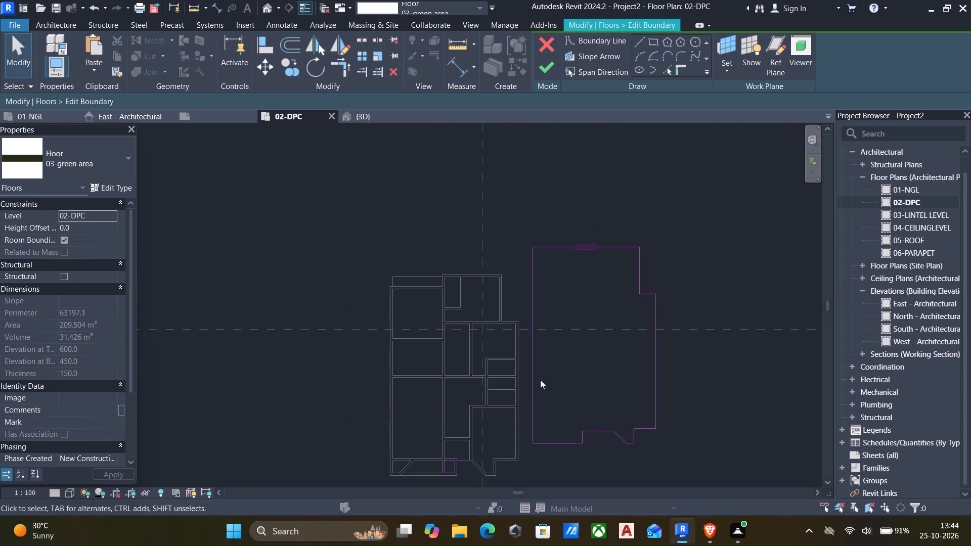
left_click_drag(508, 220, 590, 376)
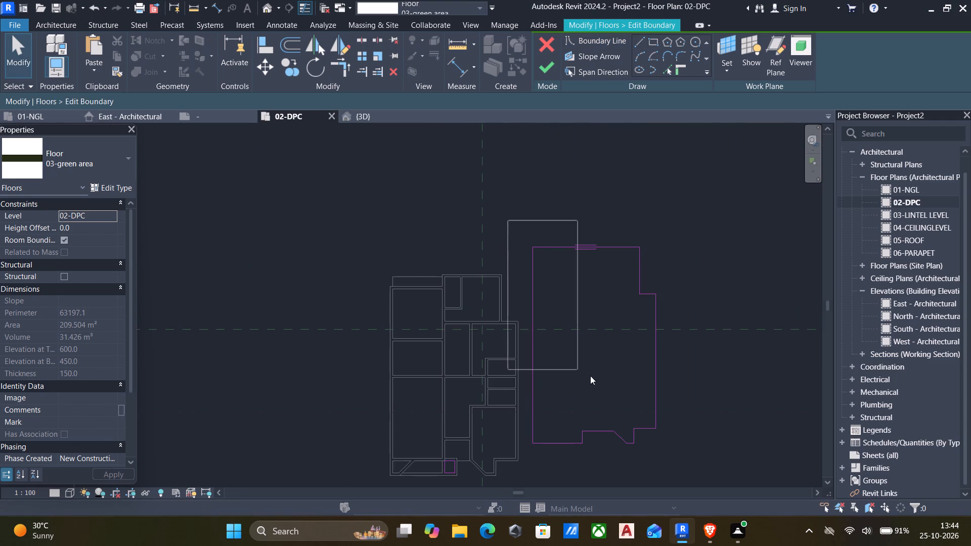
left_click_drag(590, 376, 698, 459)
key("Delete")
middle_click_drag(648, 433, 639, 384)
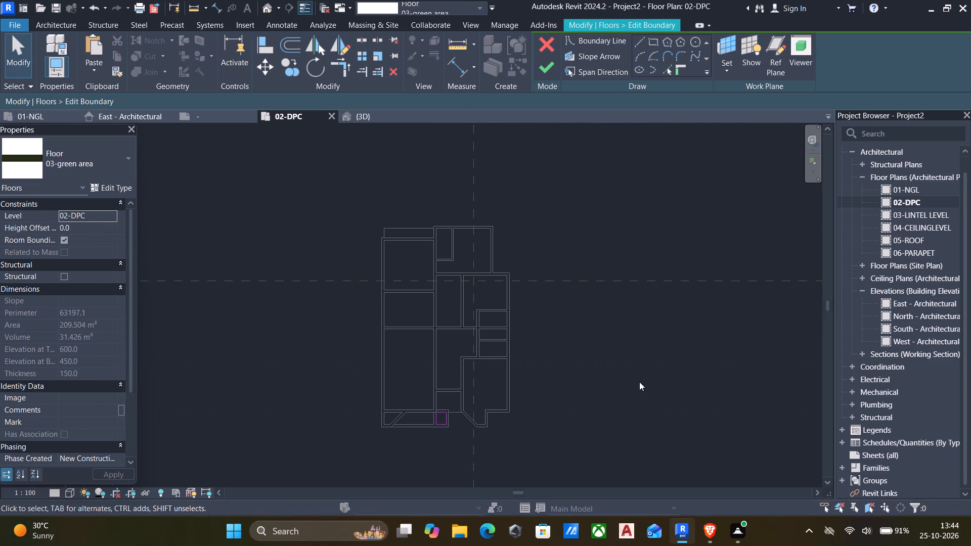
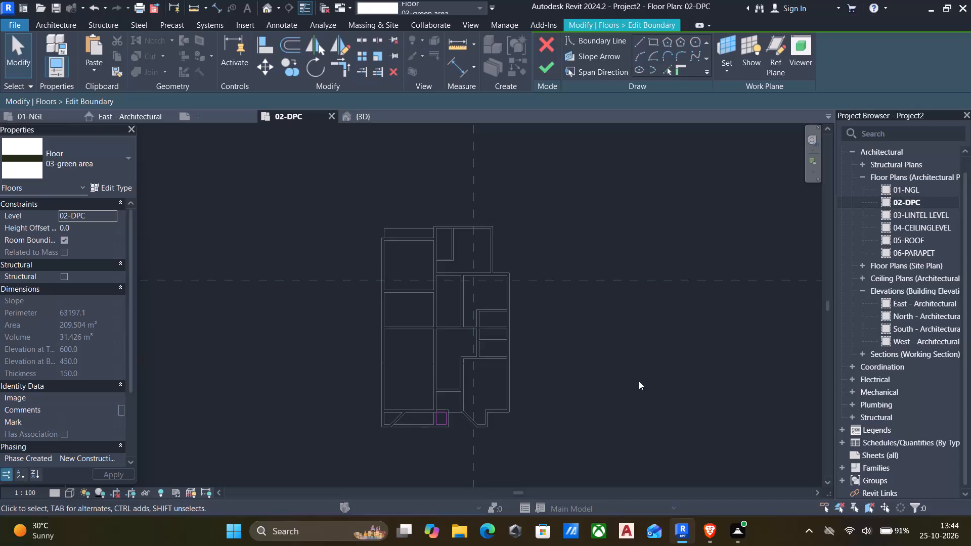
Finish the 03-green area floor boundary without attaching the walls to the floor's bottom.
left_click(551, 76)
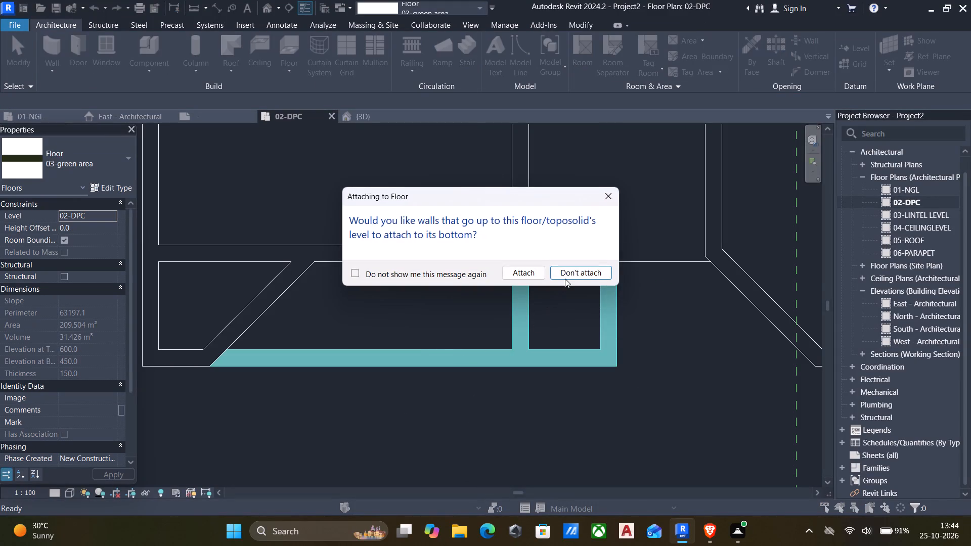
left_click(565, 272)
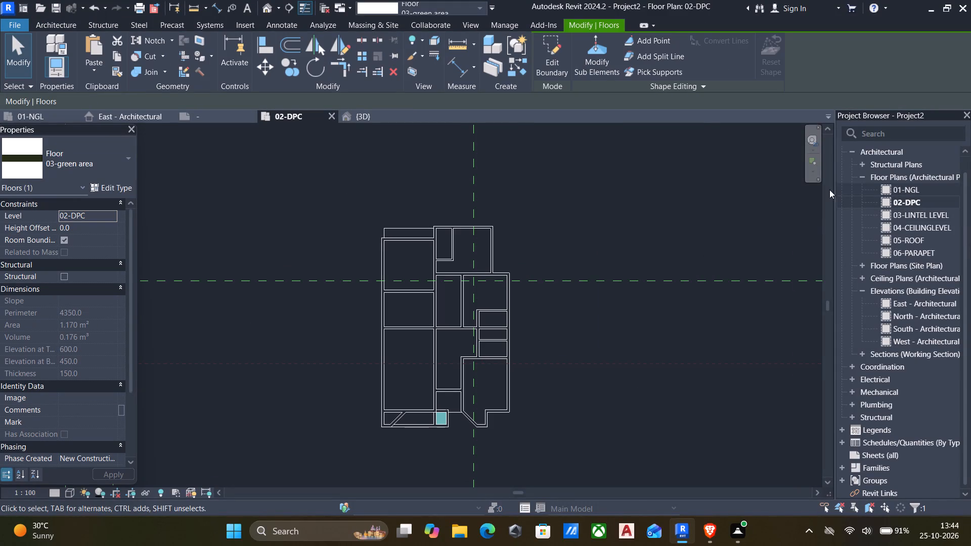
Start a stair in the 01-NGL floor plan using the cast-in-place M_Monolithic Stair type.
double_click(885, 190)
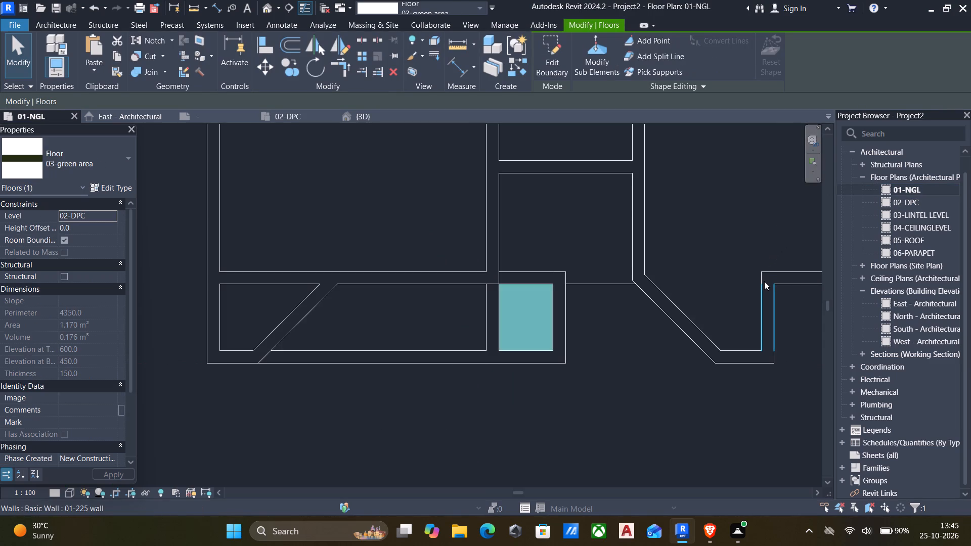
scroll(762, 284, "down", 4)
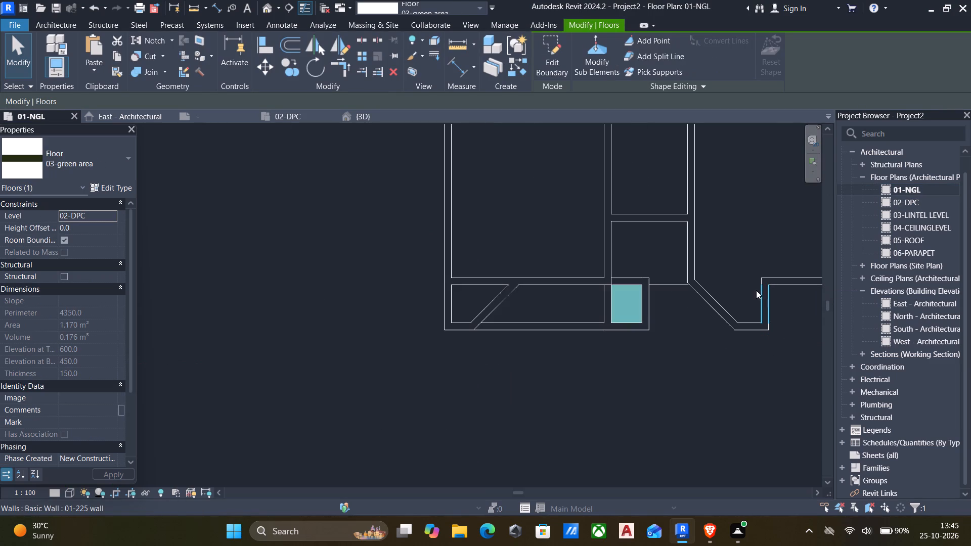
left_click(689, 346)
middle_click_drag(642, 320, 695, 365)
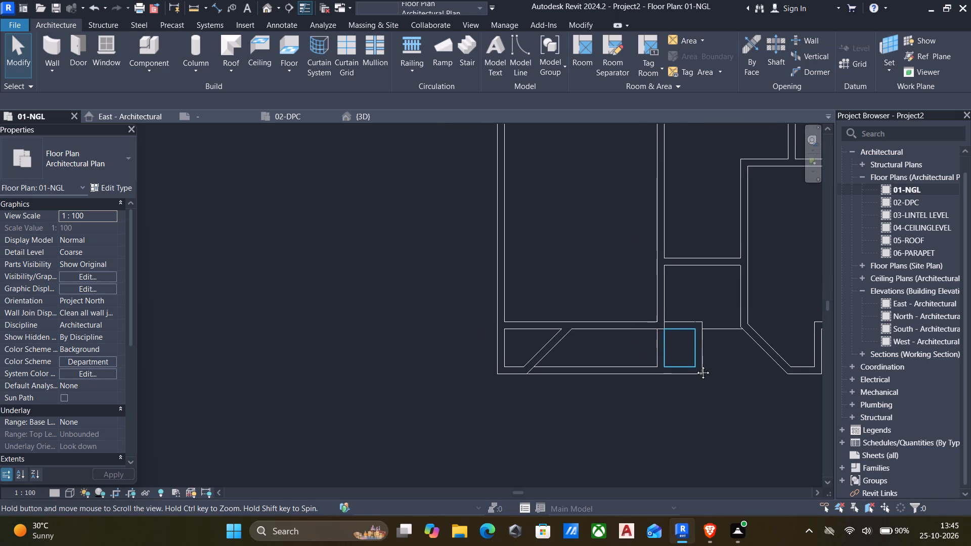
middle_click_drag(695, 365, 692, 391)
scroll(653, 359, "down", 3)
middle_click_drag(605, 281, 589, 367)
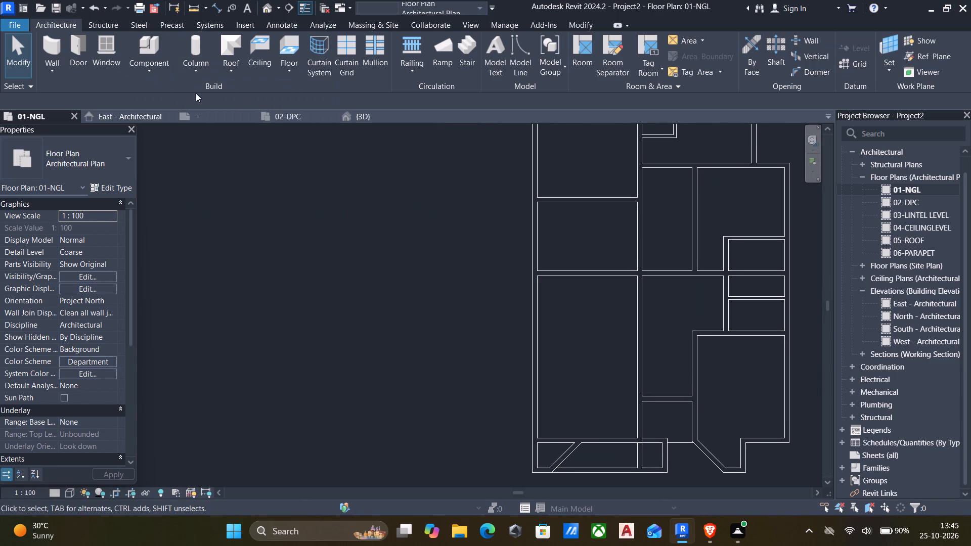
left_click(463, 46)
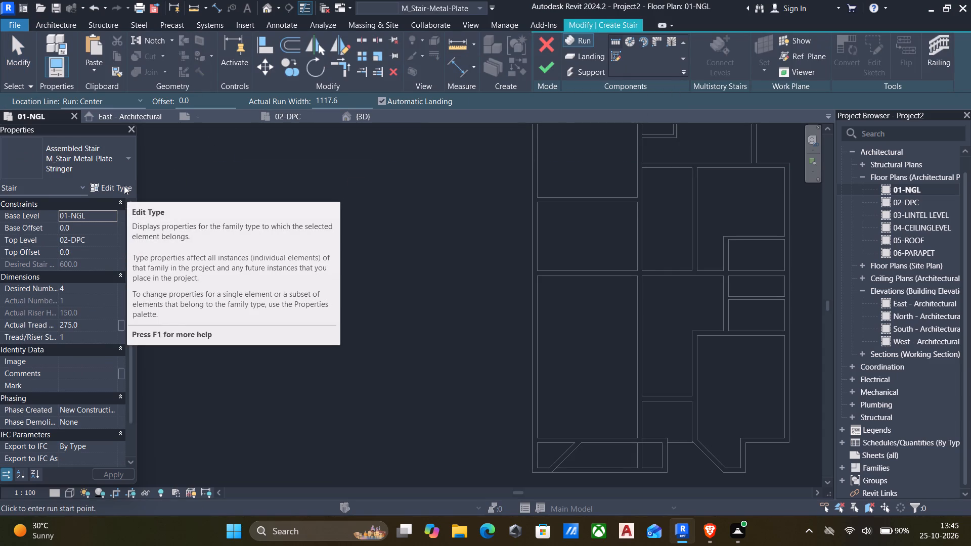
left_click(93, 157)
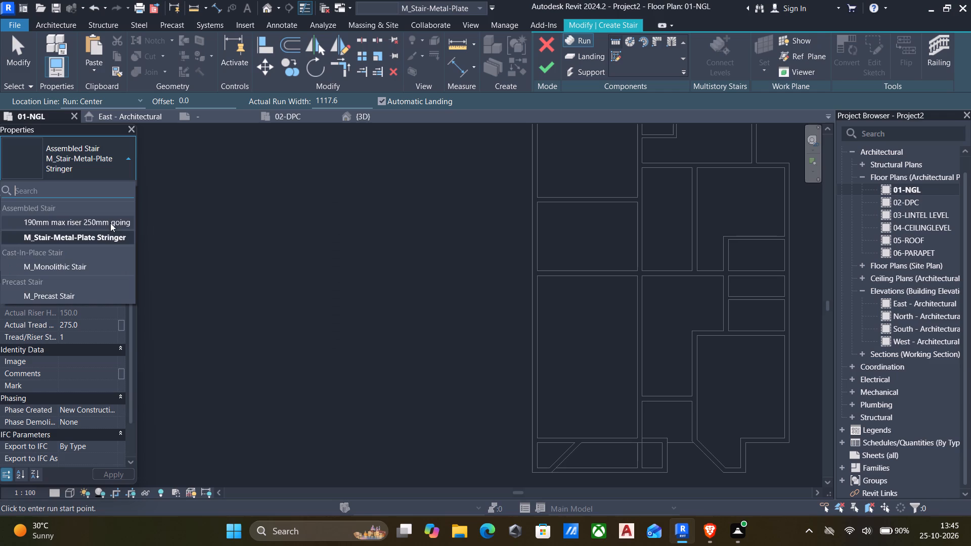
left_click(72, 262)
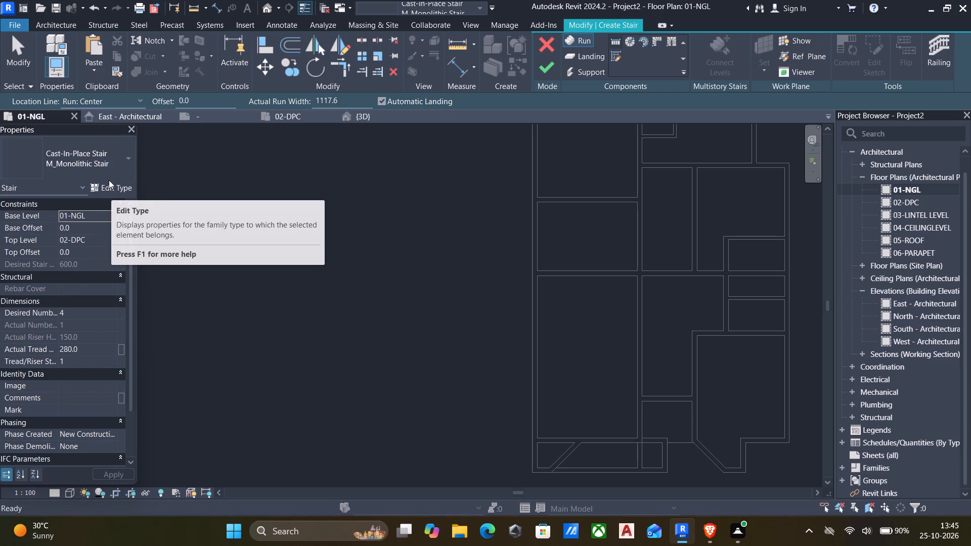
Duplicate the M_Monolithic Stair type and name the copy 01-steps.
left_click(111, 187)
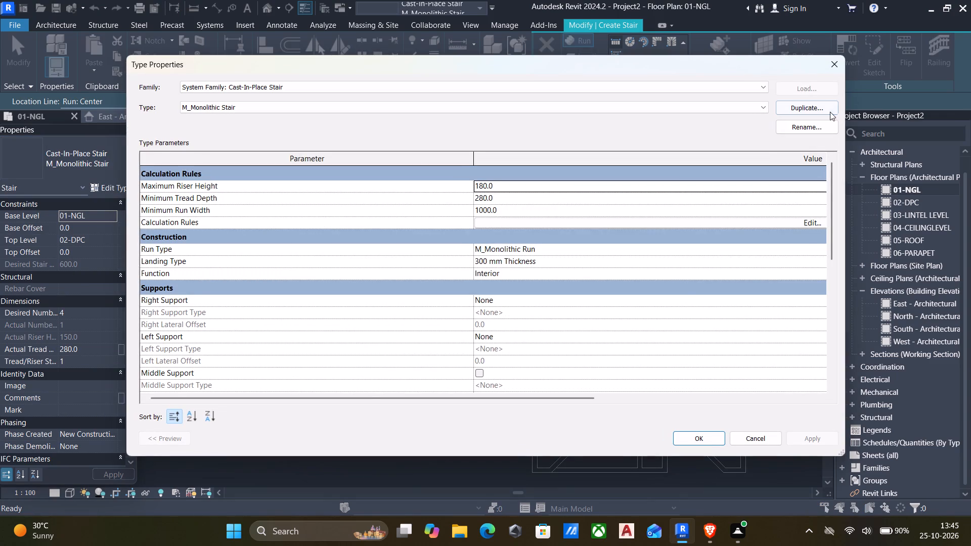
left_click(822, 112)
key("BackSpace")
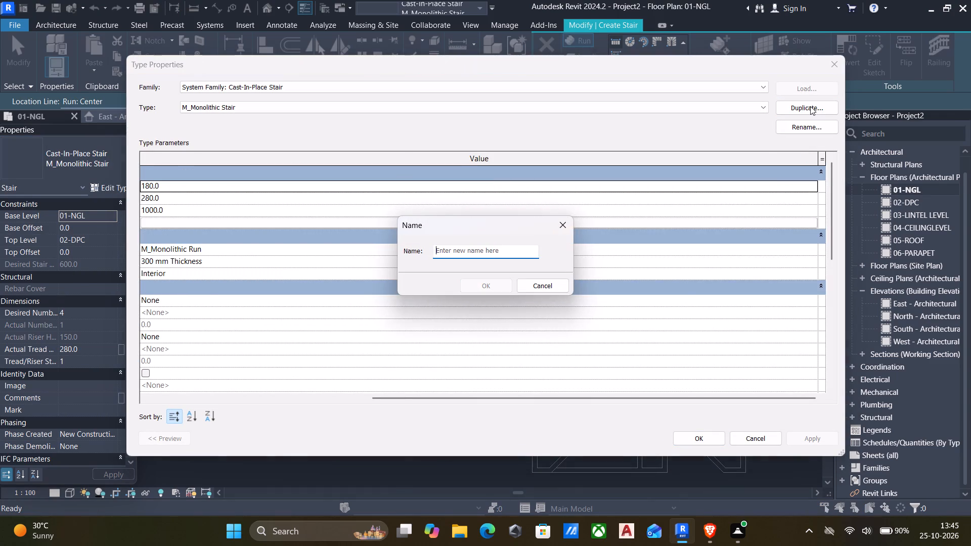
key("0")
type("1-")
type("steps")
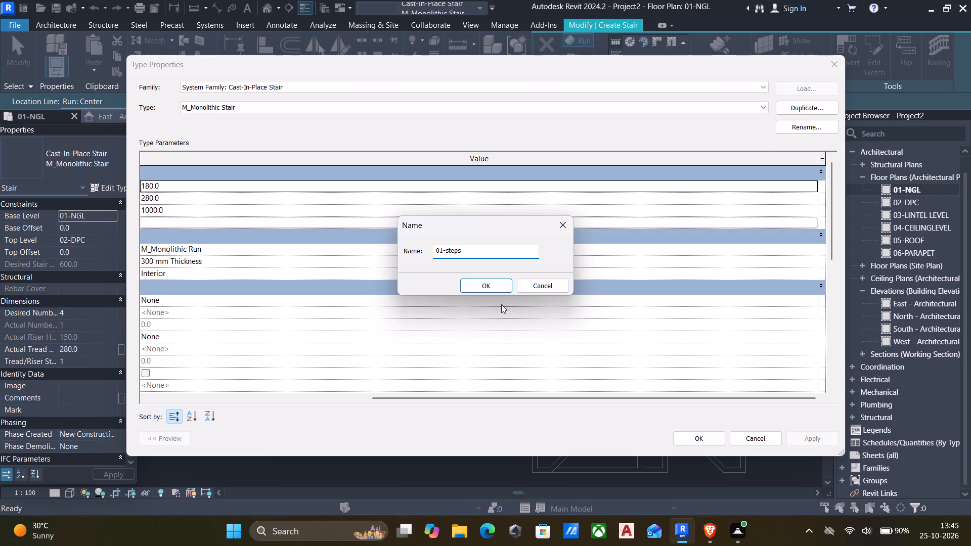
left_click(492, 287)
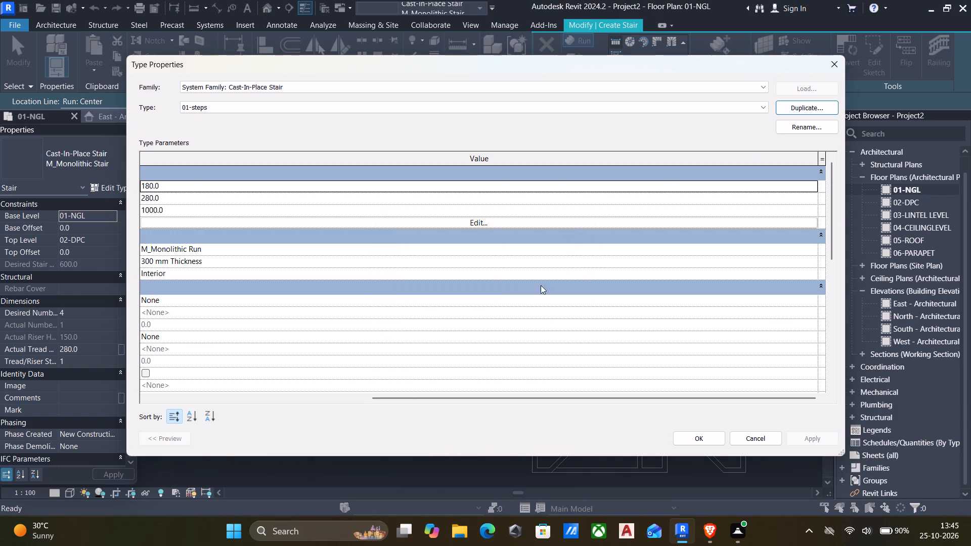
From the 01-steps run type setting, duplicate M_Monolithic Run and name the copy 01-stepss.
left_click_drag(498, 400, 314, 397)
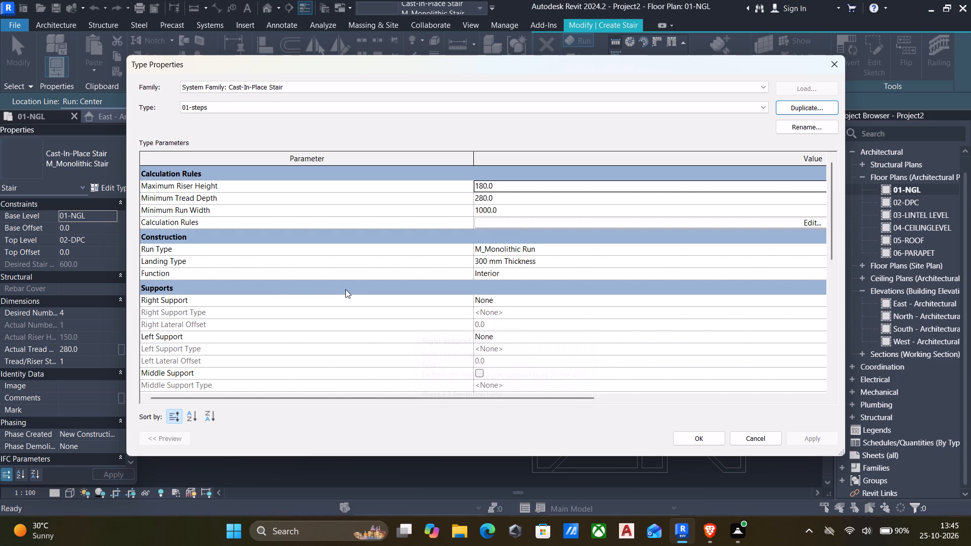
left_click(824, 251)
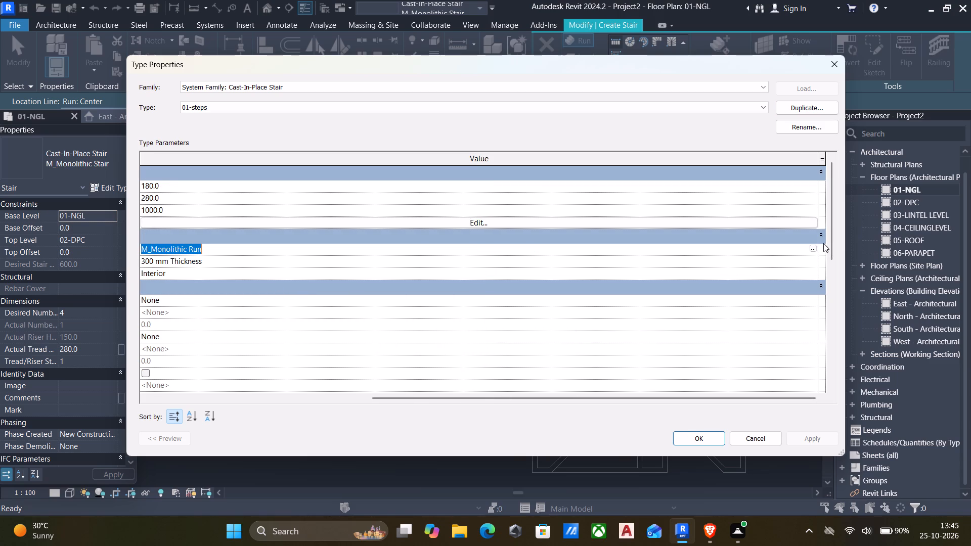
left_click(813, 247)
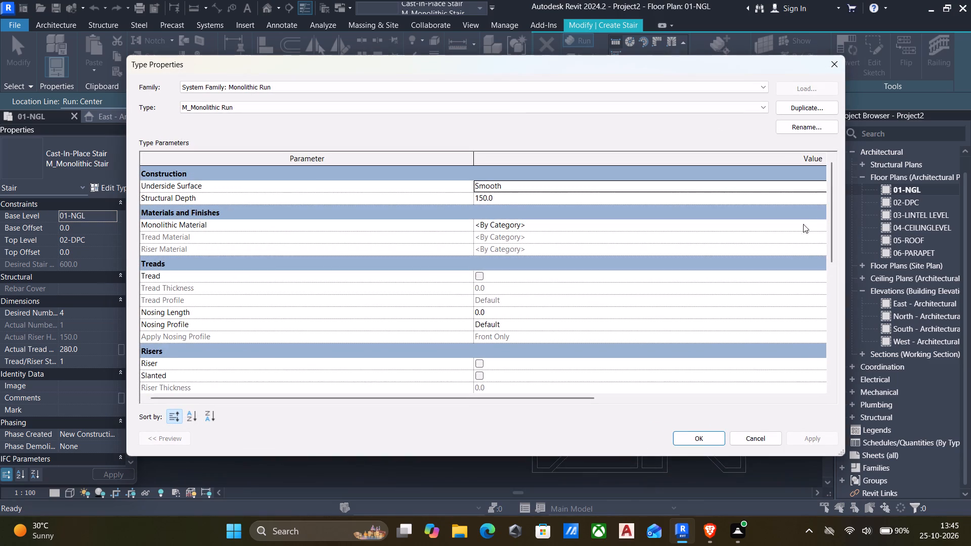
left_click(828, 105)
key("BackSpace")
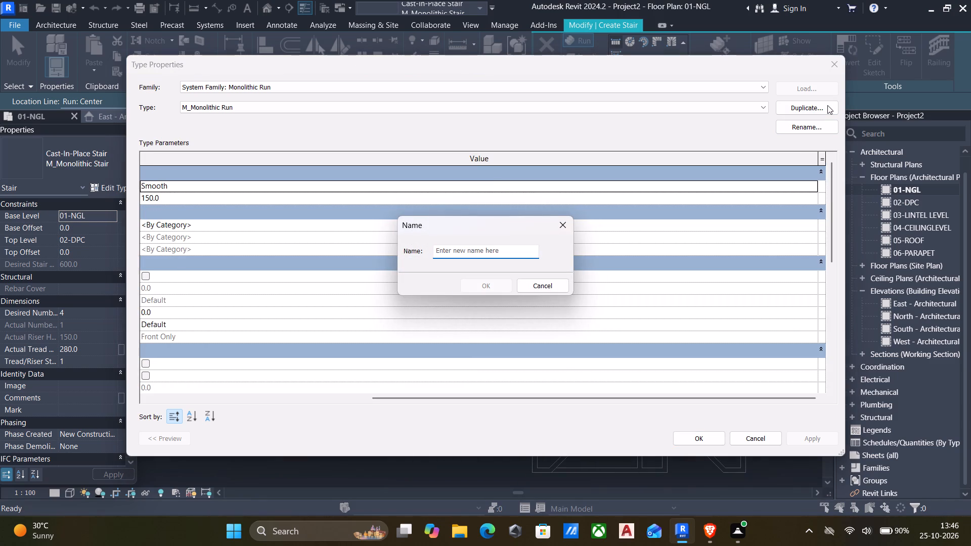
type("01-")
type("stepss")
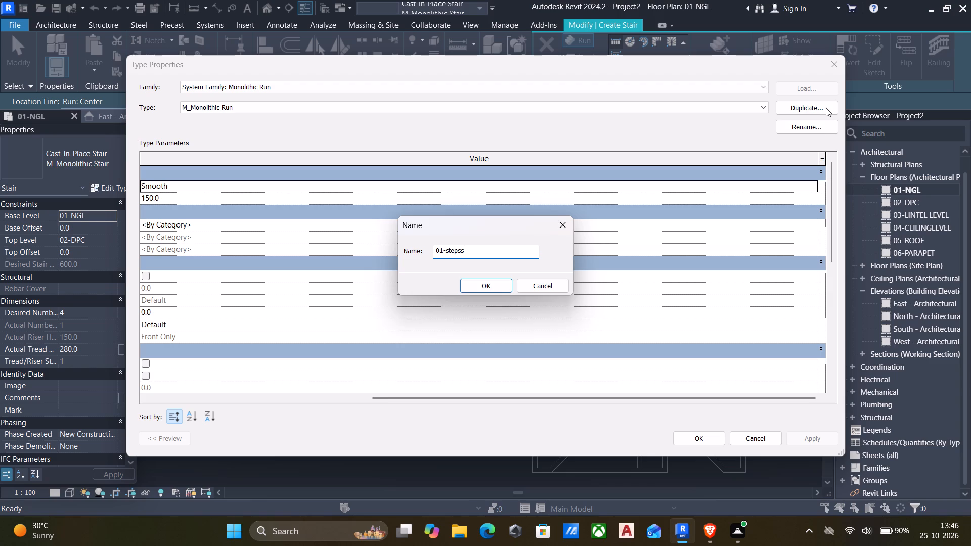
left_click(484, 285)
Set the 01-stepss run type's underside surface to Stepped and its structural depth to 600.
left_click(421, 190)
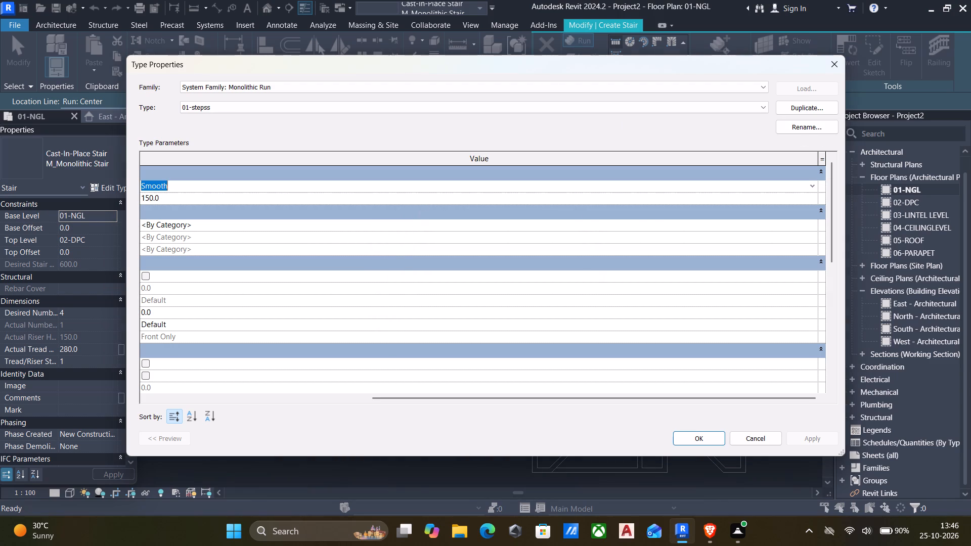
left_click(812, 187)
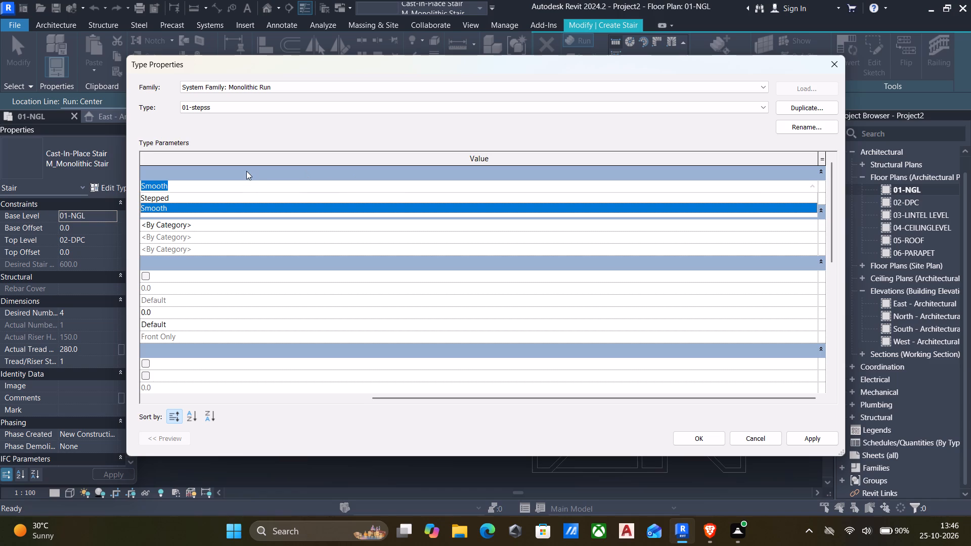
left_click(147, 197)
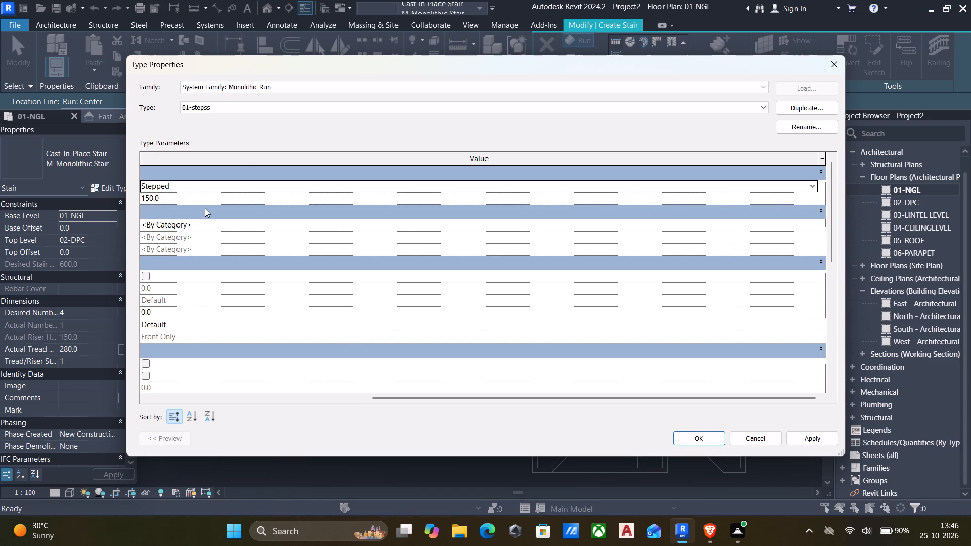
left_click_drag(181, 194, 181, 200)
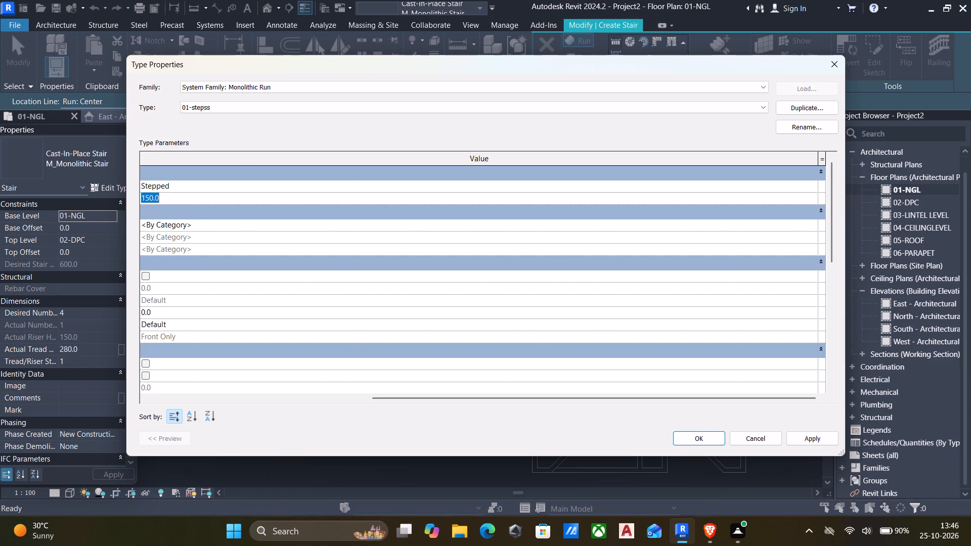
type("600")
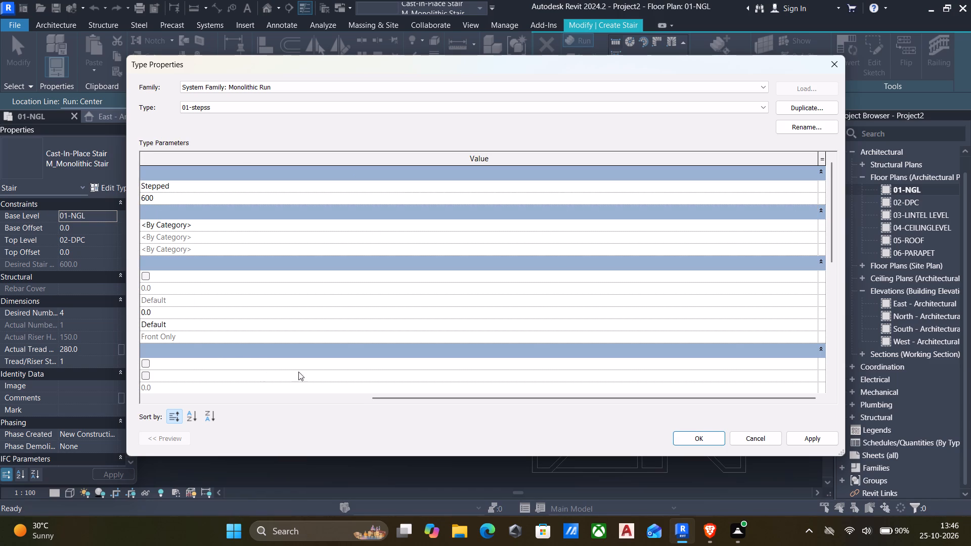
Duplicate the 03-green area material with its assets as stepss, assign it as the run's monolithic material, and apply the run and stair type settings.
left_click_drag(379, 397, 120, 366)
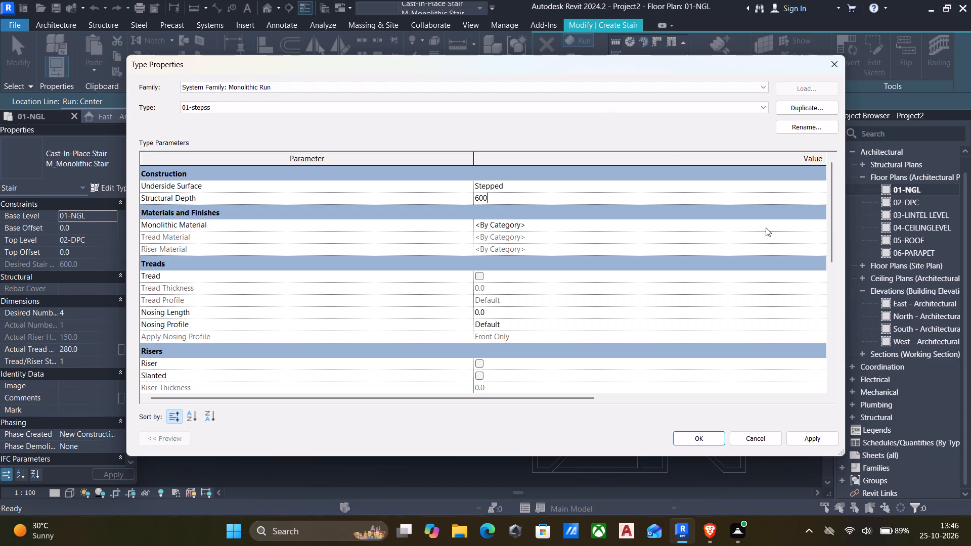
left_click(822, 225)
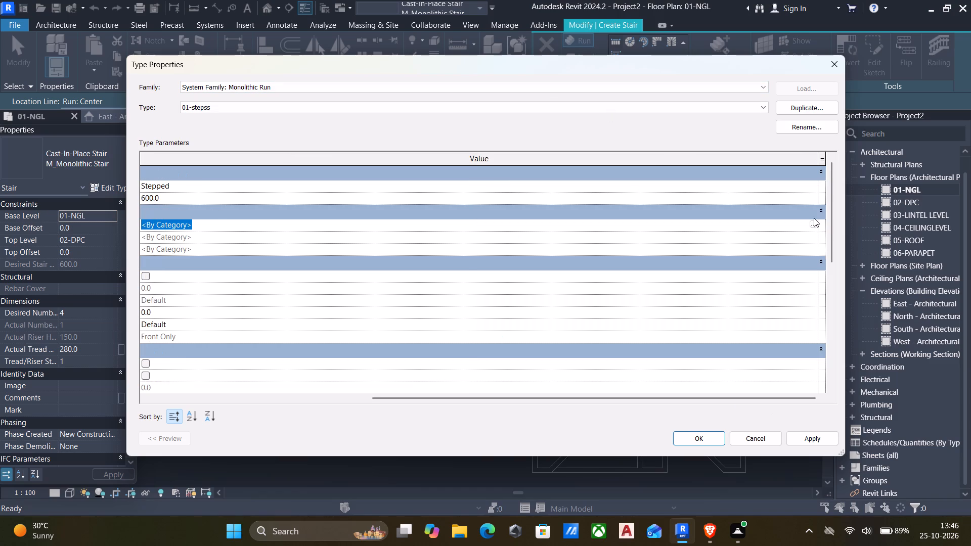
left_click(813, 222)
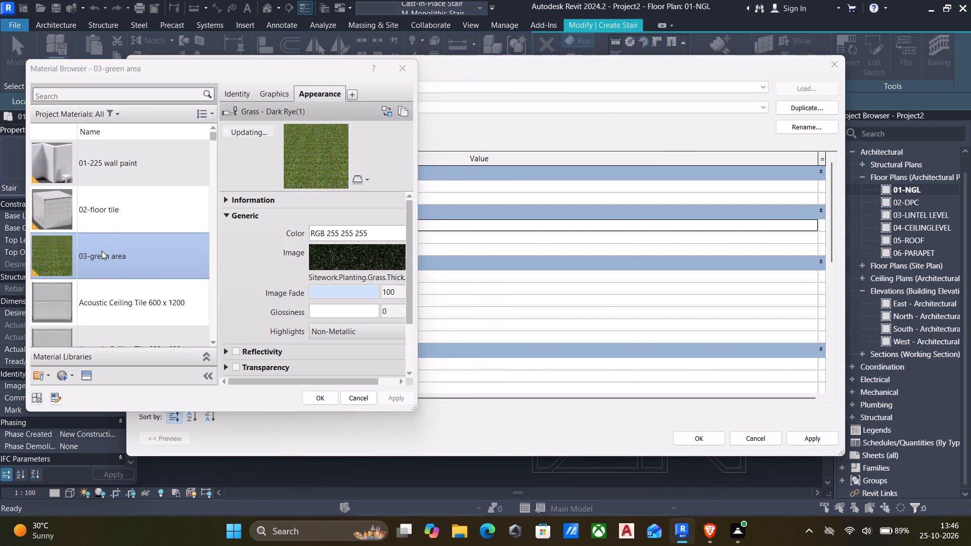
right_click(147, 249)
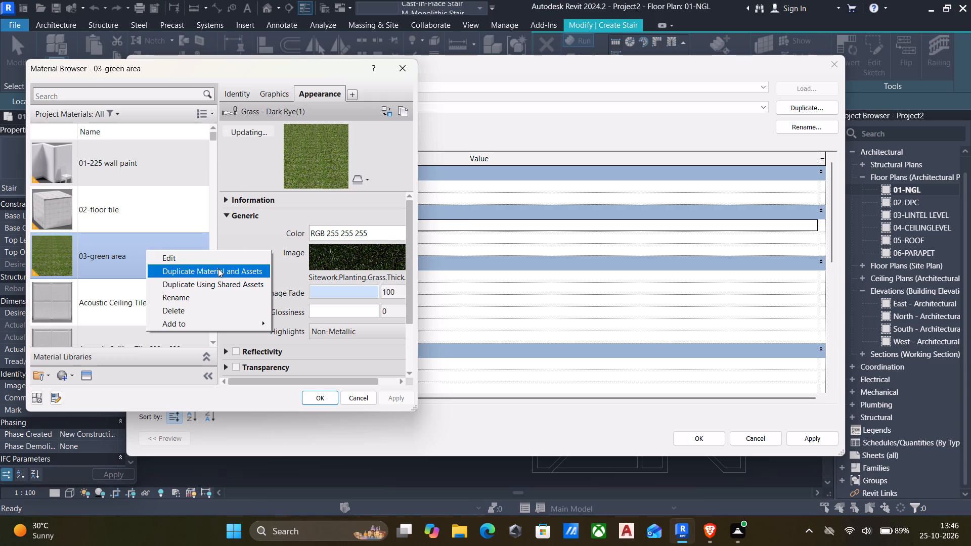
left_click(218, 269)
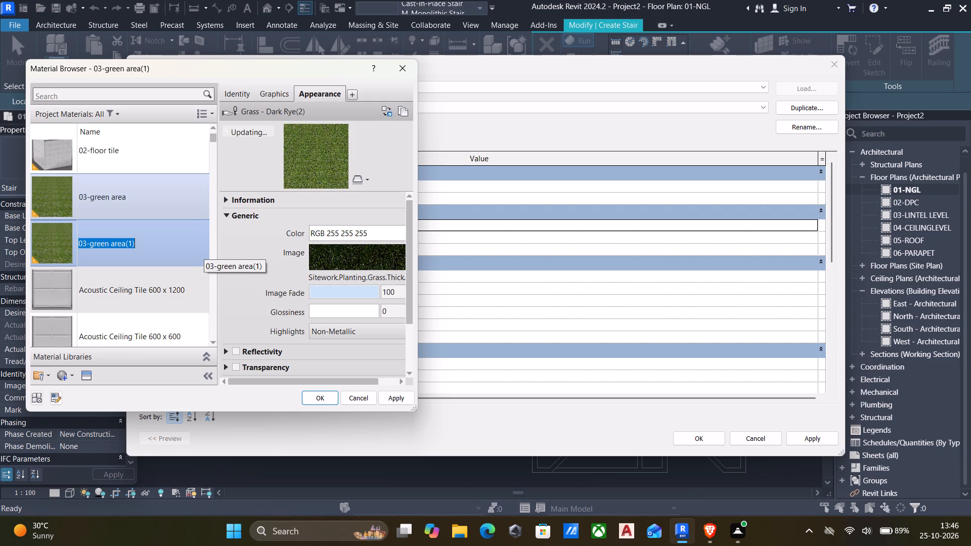
key("BackSpace")
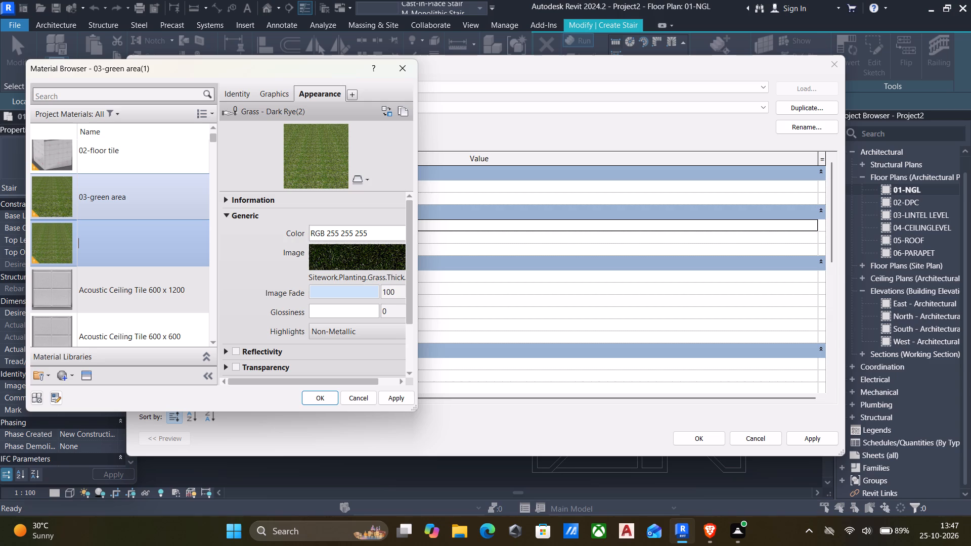
type("stepss")
left_click(404, 398)
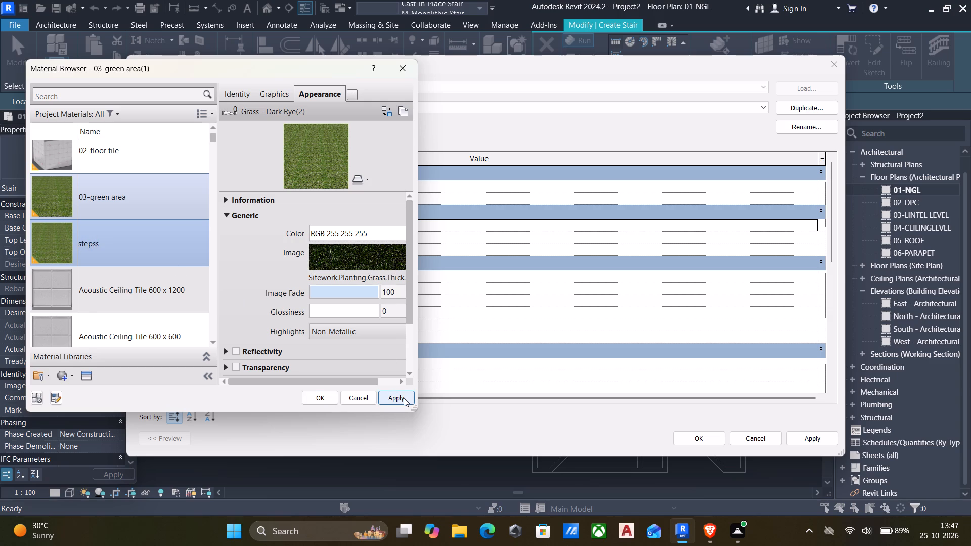
left_click(321, 400)
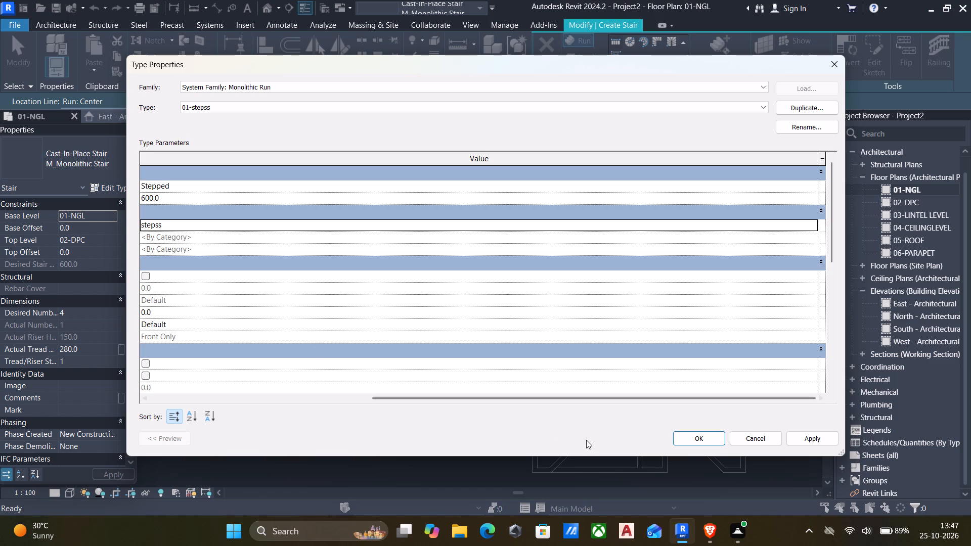
left_click(817, 435)
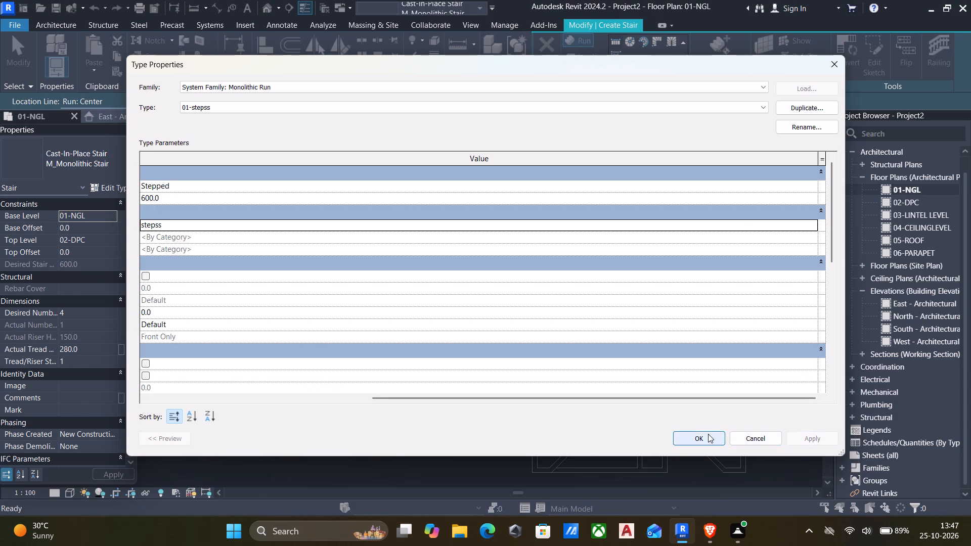
left_click(708, 434)
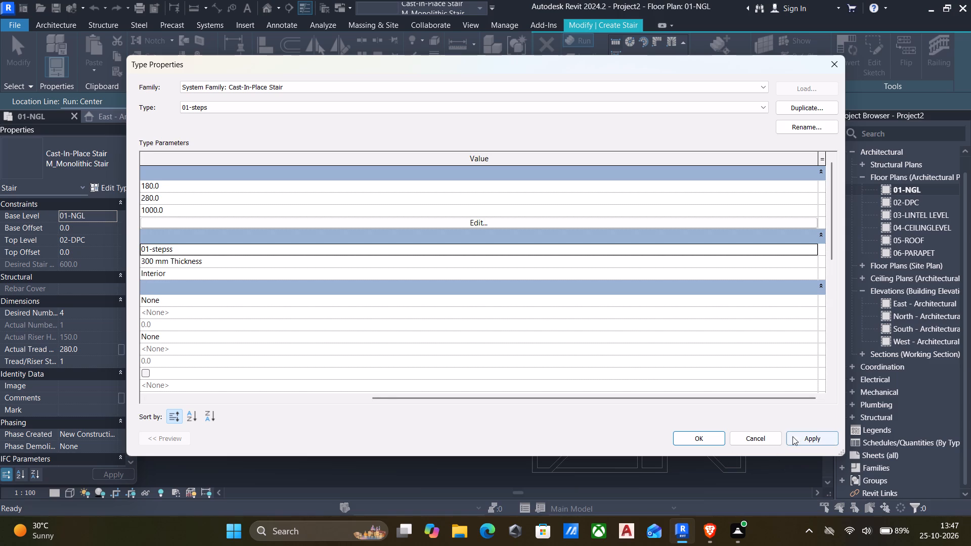
left_click(798, 441)
Accept the 01-steps stair type and set the stair's actual tread depth to 300.
left_click(703, 434)
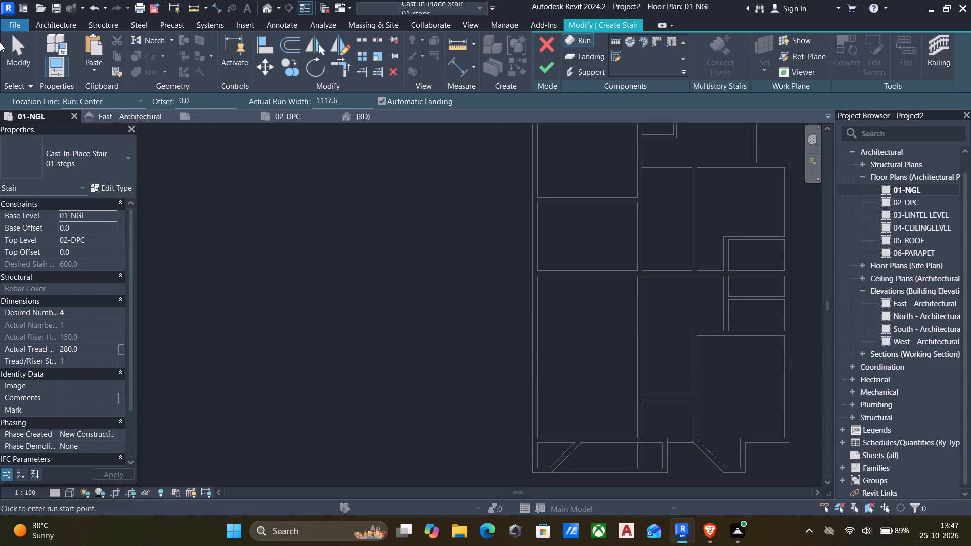
left_click(91, 349)
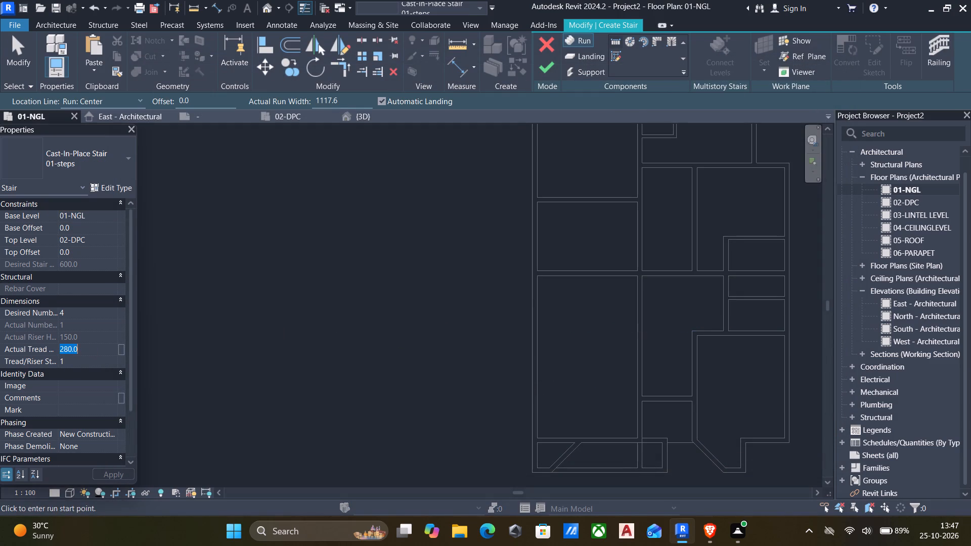
key("3")
type("00")
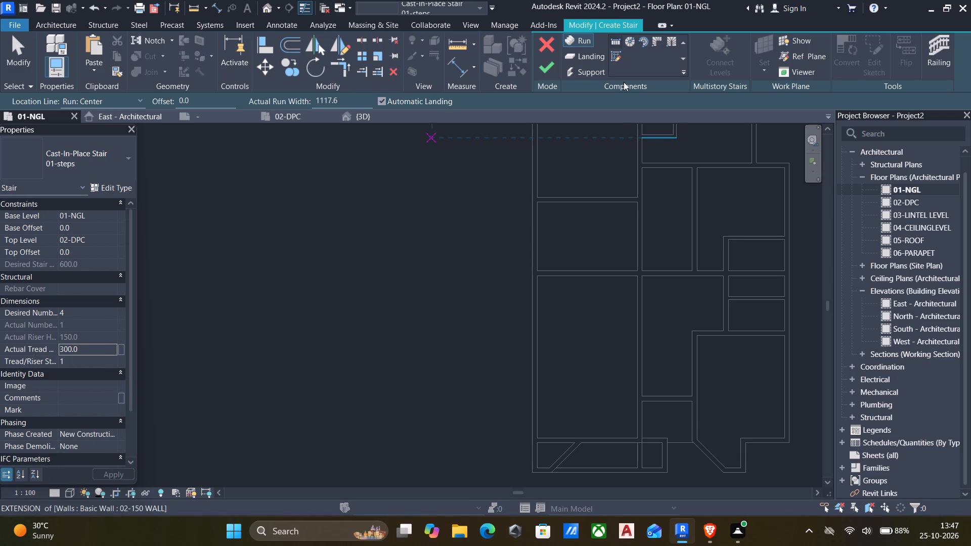
Start a sketched run and draw a vertical boundary line about 900 mm long down the wall's outer face from the floor edge.
left_click(621, 55)
left_click(596, 45)
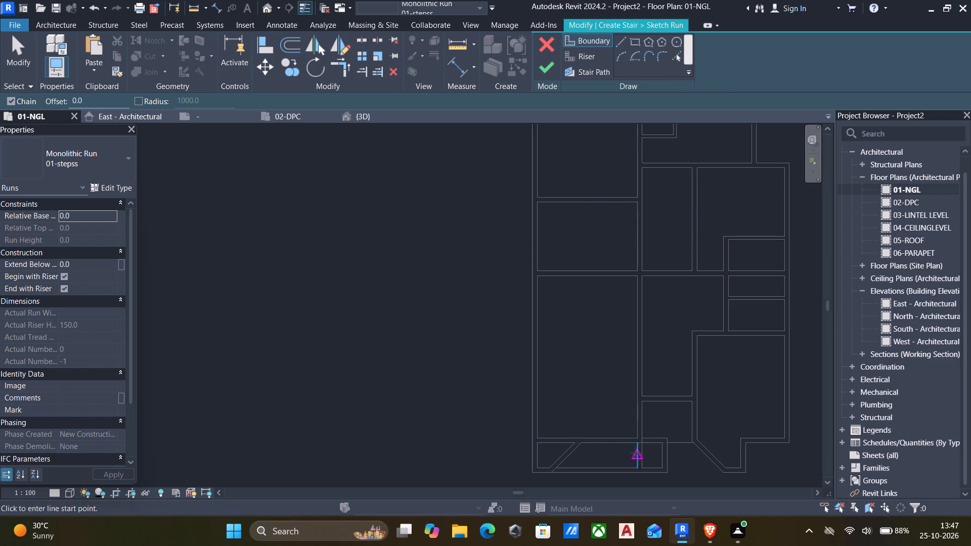
middle_click_drag(663, 440, 666, 352)
scroll(667, 343, "up", 1)
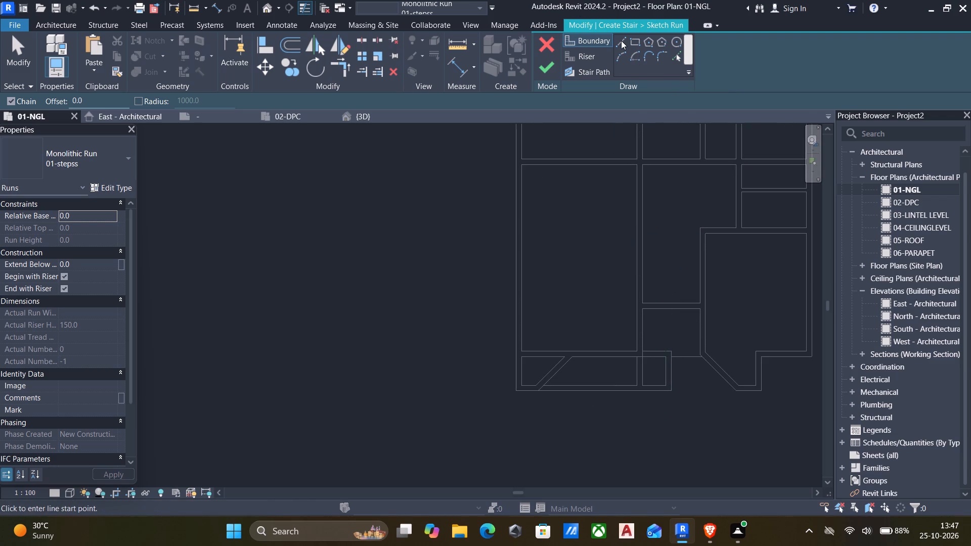
left_click(621, 40)
scroll(689, 386, "up", 9)
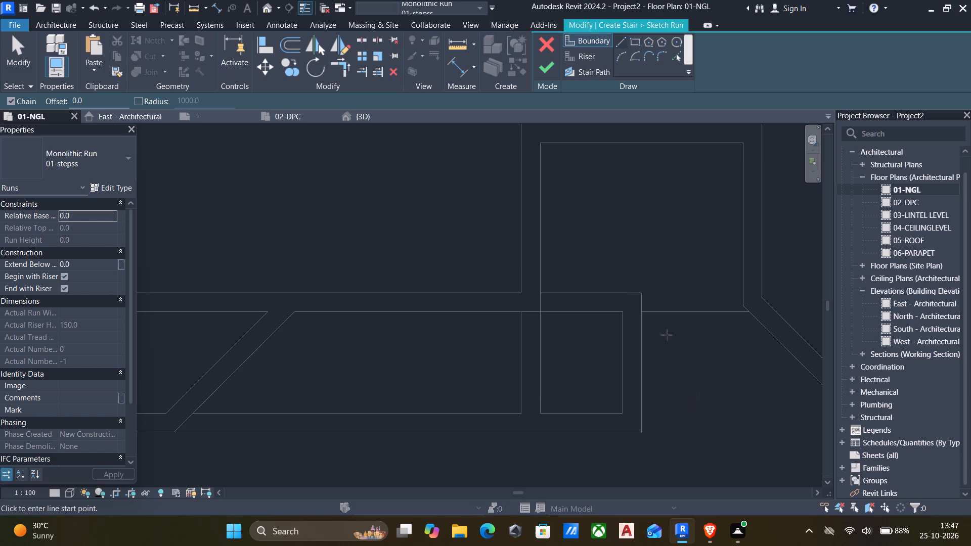
left_click(639, 312)
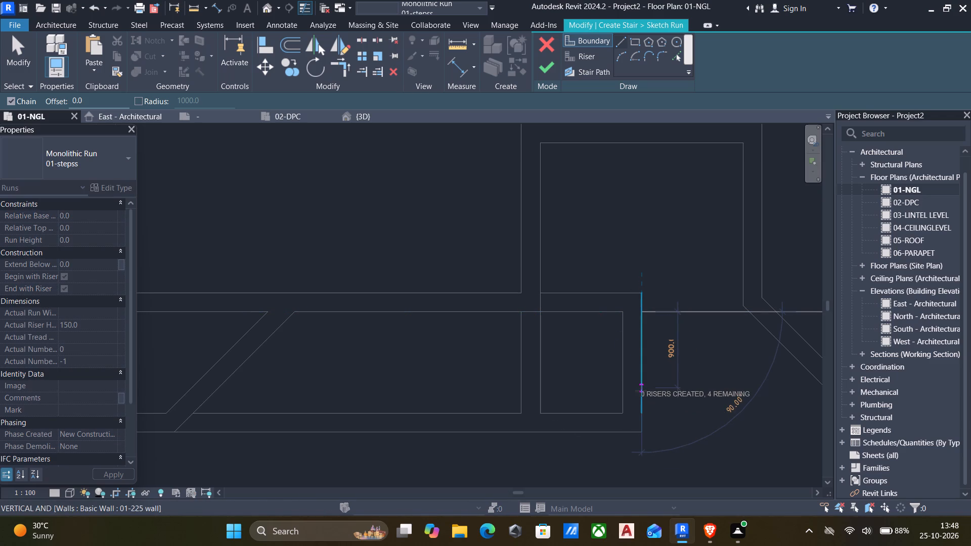
left_click(641, 391)
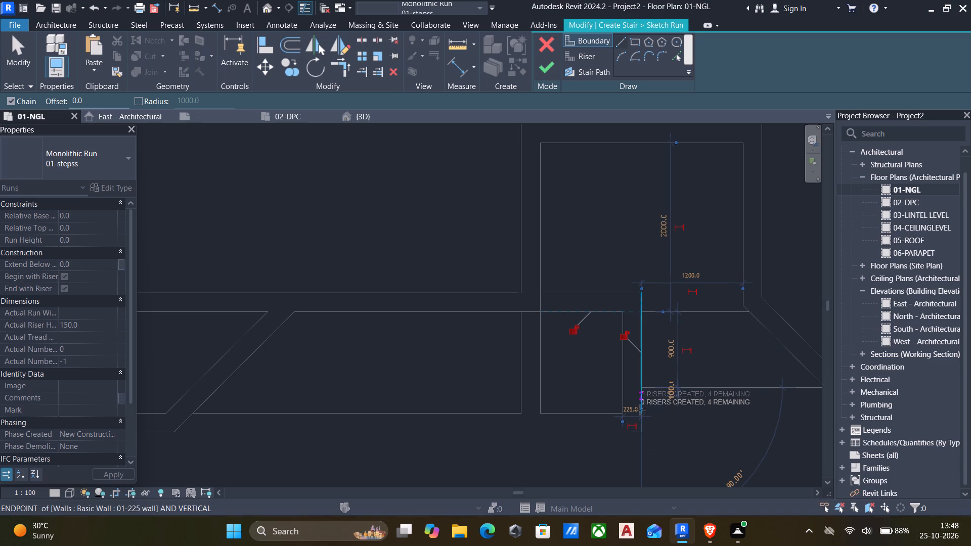
key("Escape")
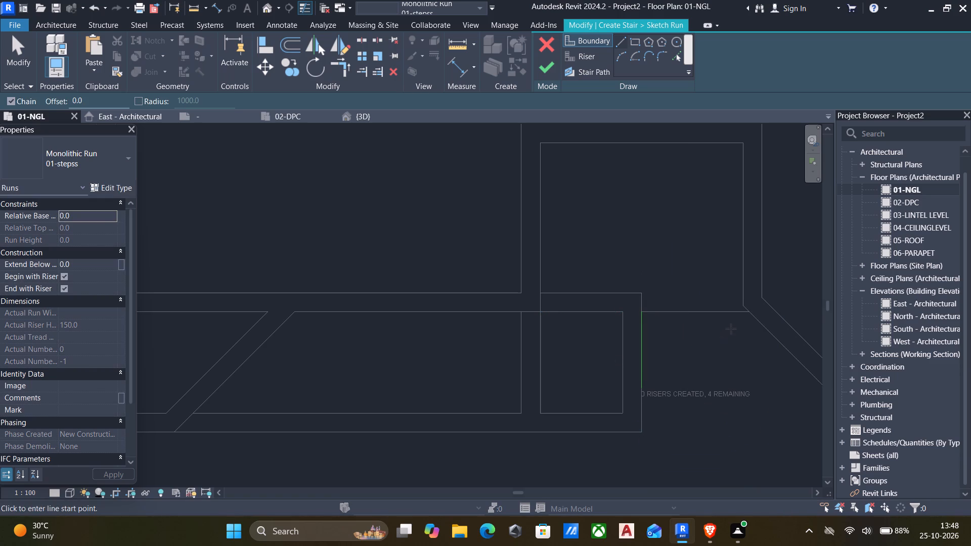
Draw the opposite boundary about 1273 mm along the 45° wall face, ending level with the vertical boundary's lower end.
middle_click_drag(731, 328, 636, 306)
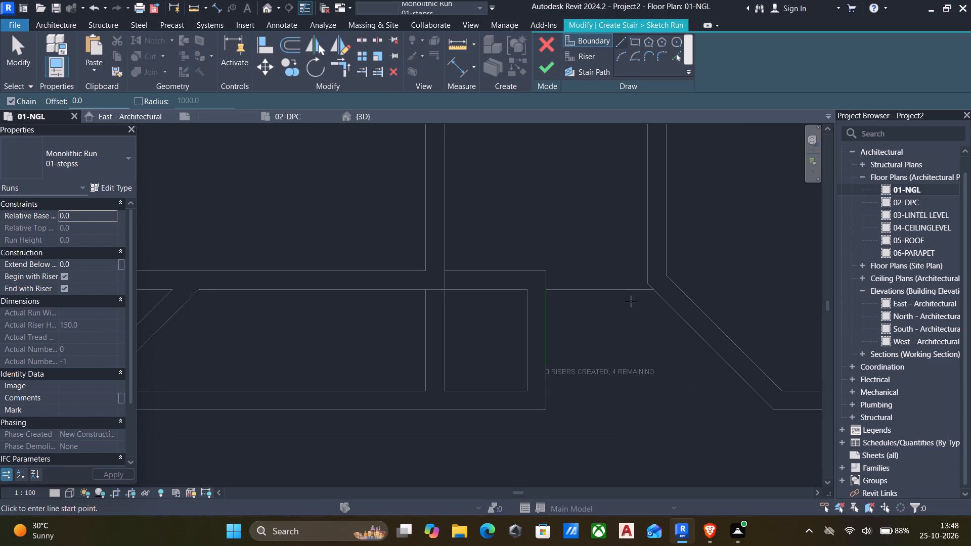
left_click(653, 289)
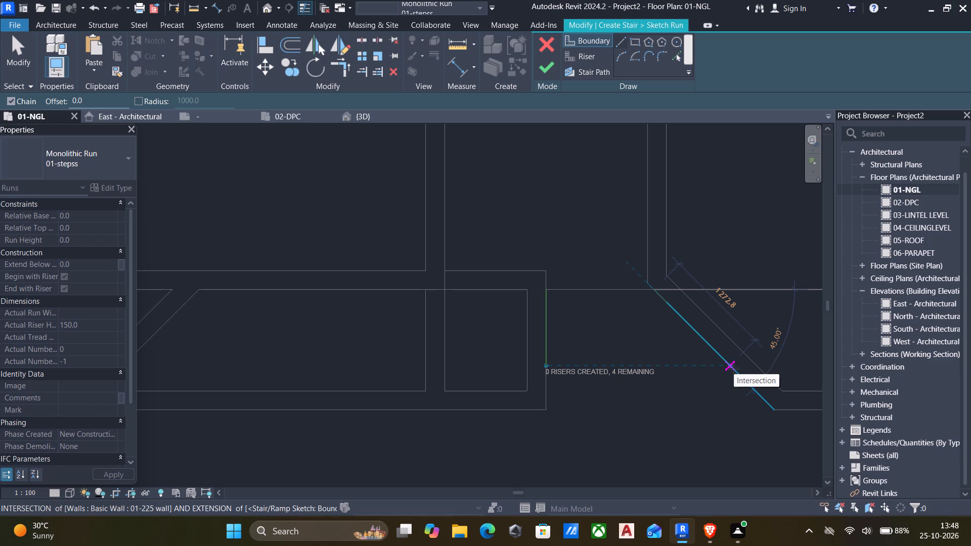
left_click(734, 369)
key("Escape")
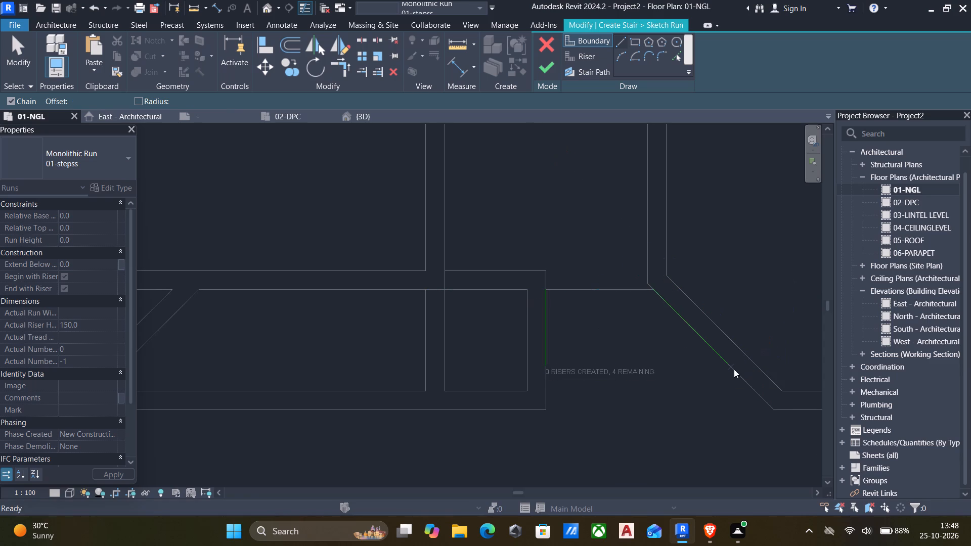
key("Escape")
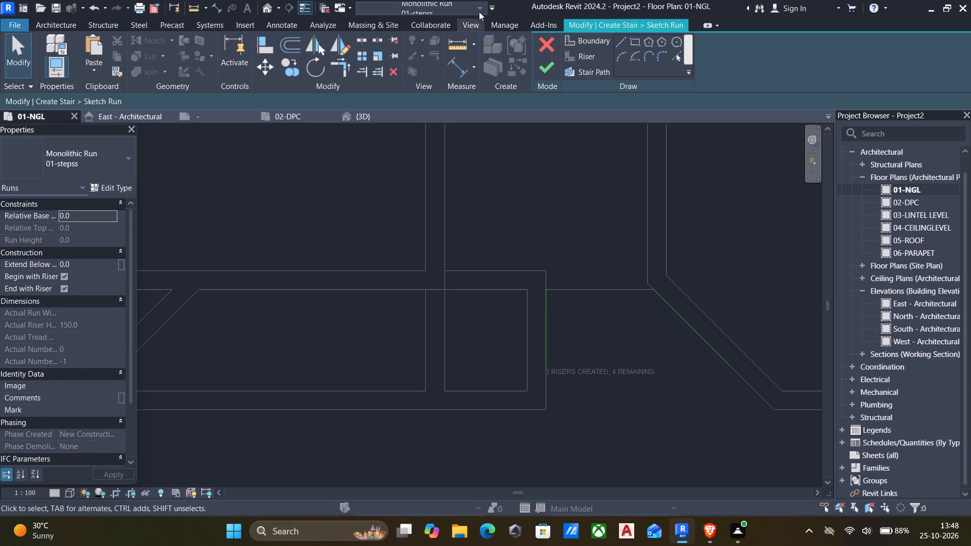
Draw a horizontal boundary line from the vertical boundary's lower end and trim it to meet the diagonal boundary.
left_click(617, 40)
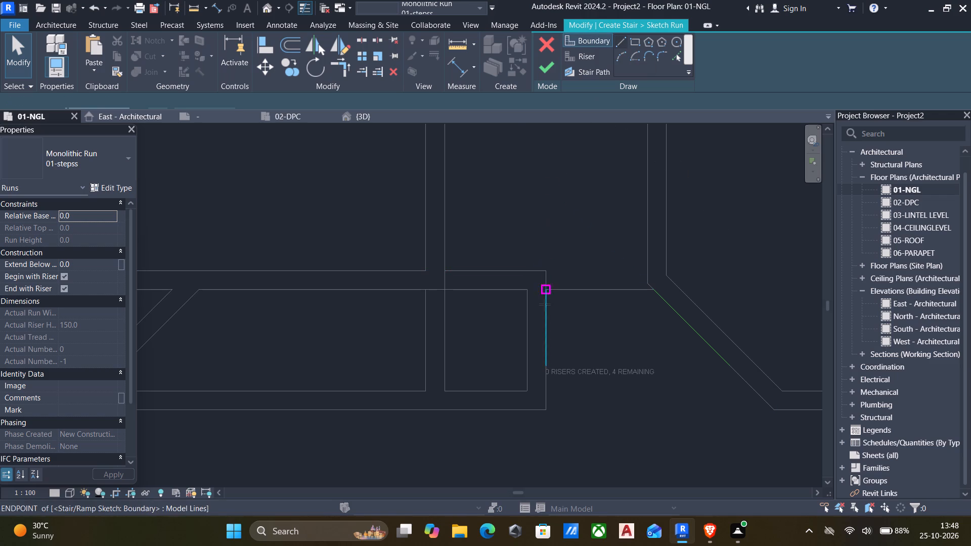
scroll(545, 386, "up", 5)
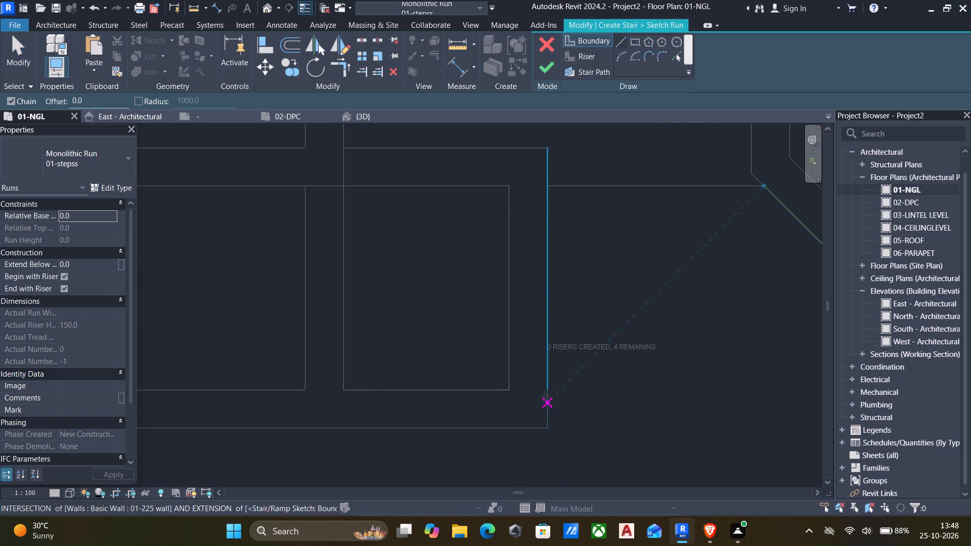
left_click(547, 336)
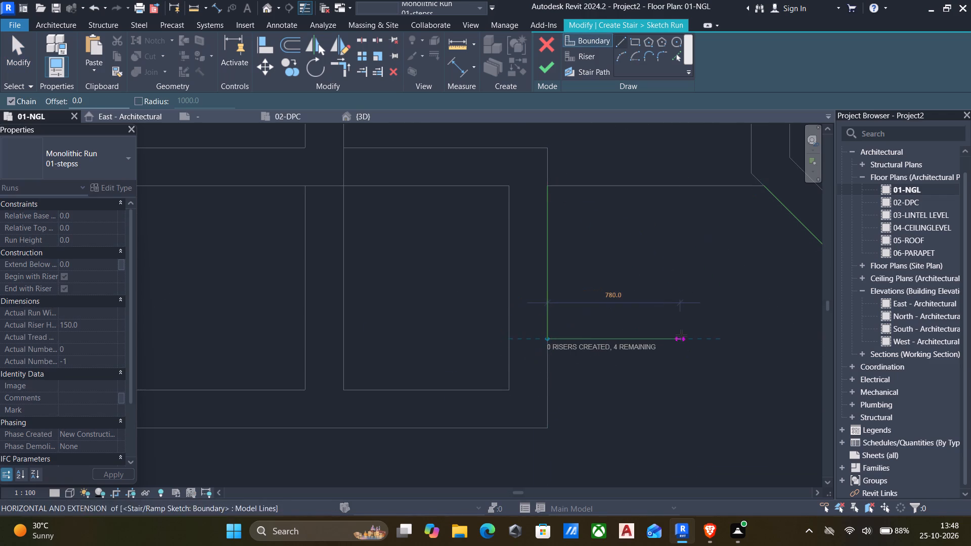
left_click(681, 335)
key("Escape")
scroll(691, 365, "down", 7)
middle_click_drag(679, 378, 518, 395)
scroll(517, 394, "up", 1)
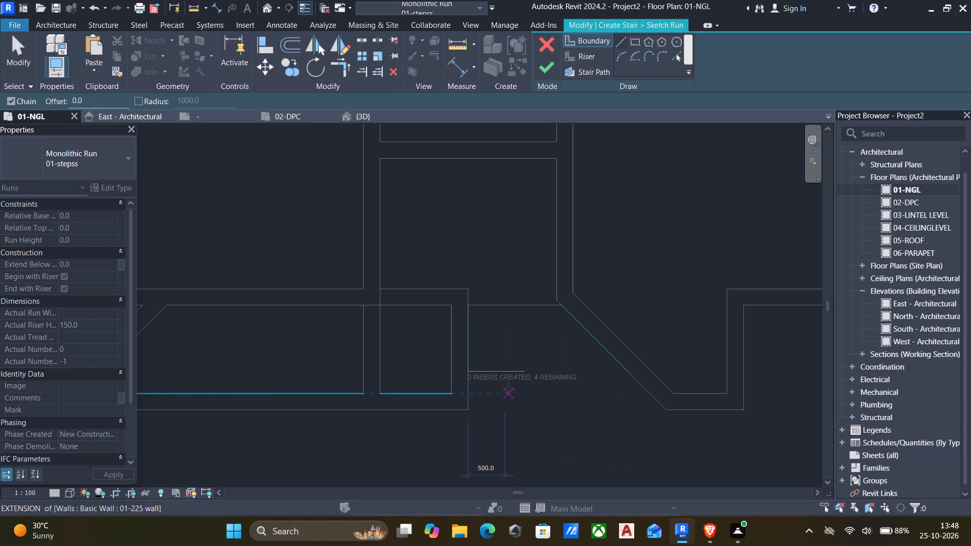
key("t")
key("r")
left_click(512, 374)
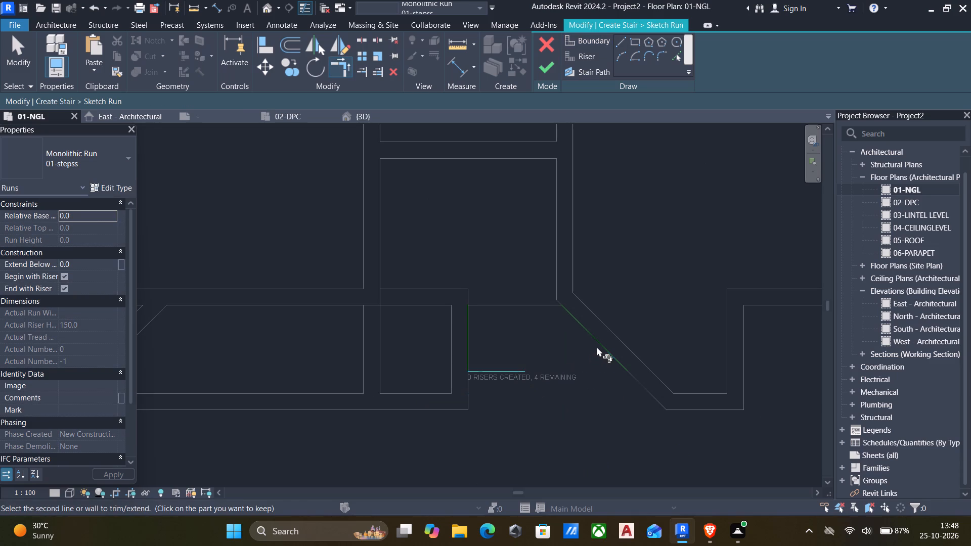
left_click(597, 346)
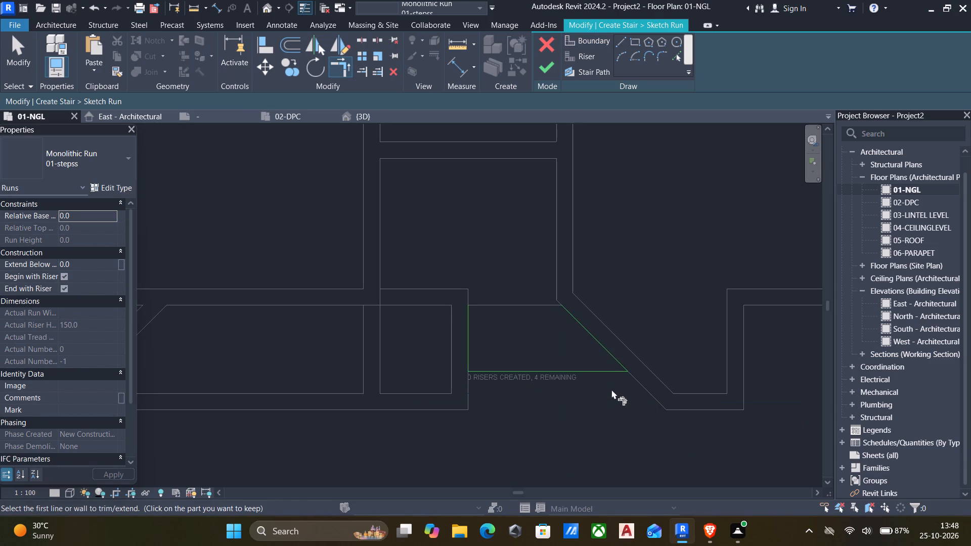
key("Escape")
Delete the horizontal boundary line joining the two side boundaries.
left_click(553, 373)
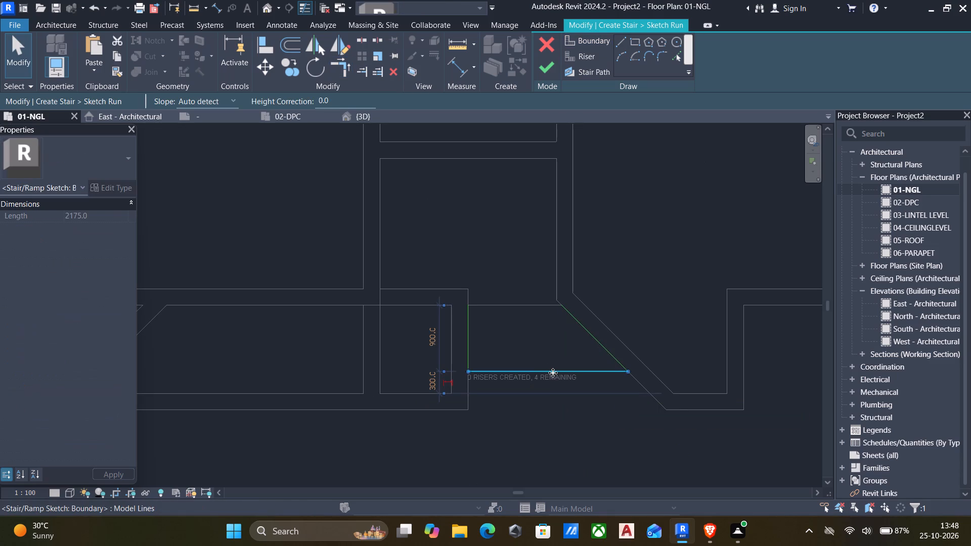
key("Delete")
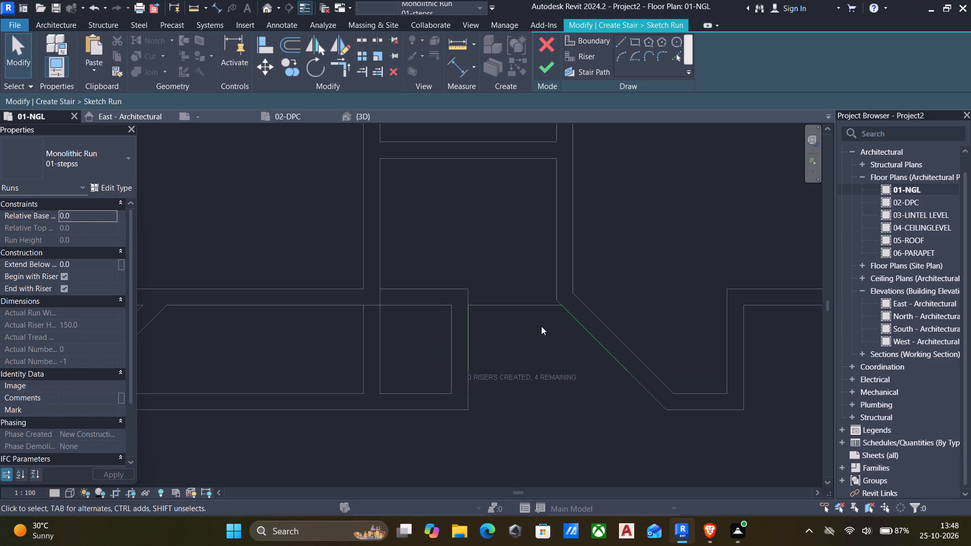
Draw the first riser line, about 2175 mm long, between the lower ends of the vertical and diagonal boundaries.
left_click(580, 53)
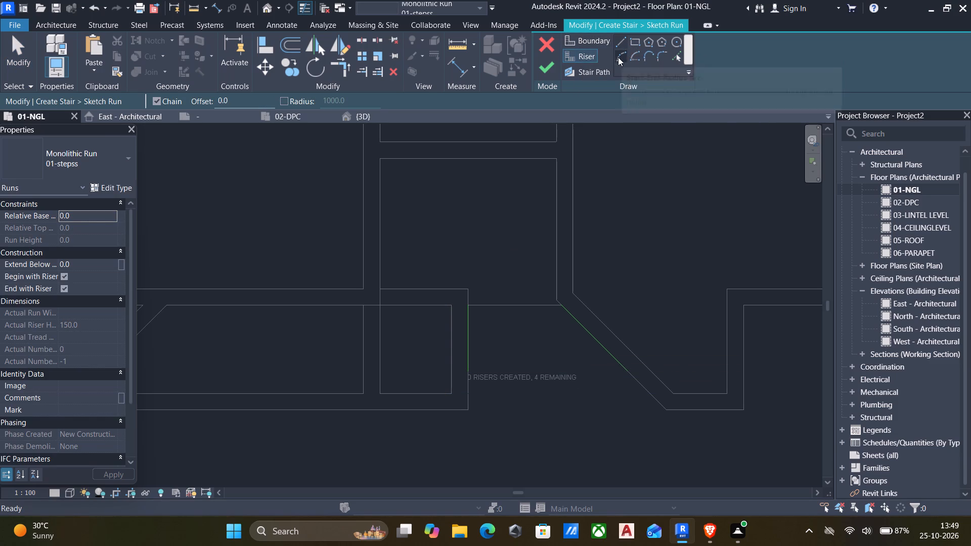
left_click(623, 41)
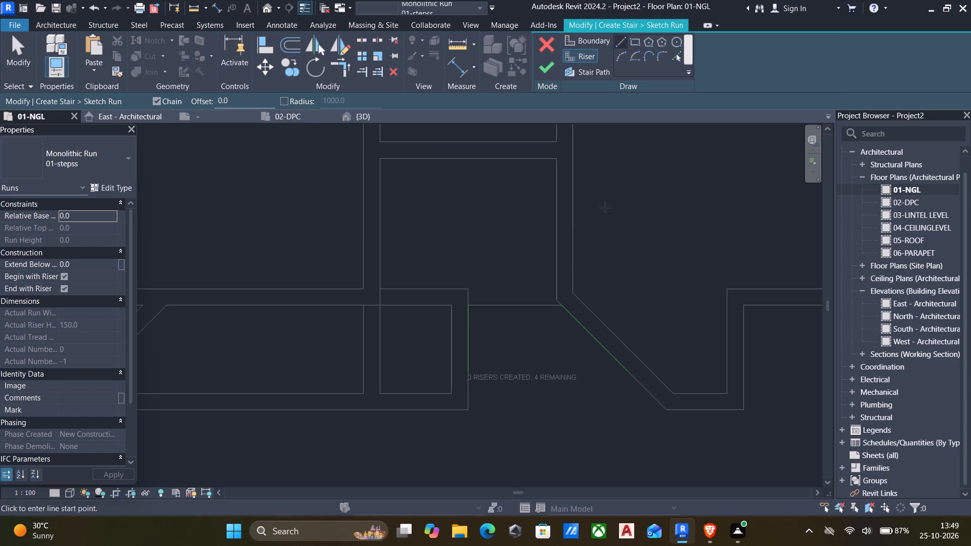
scroll(517, 369, "up", 4)
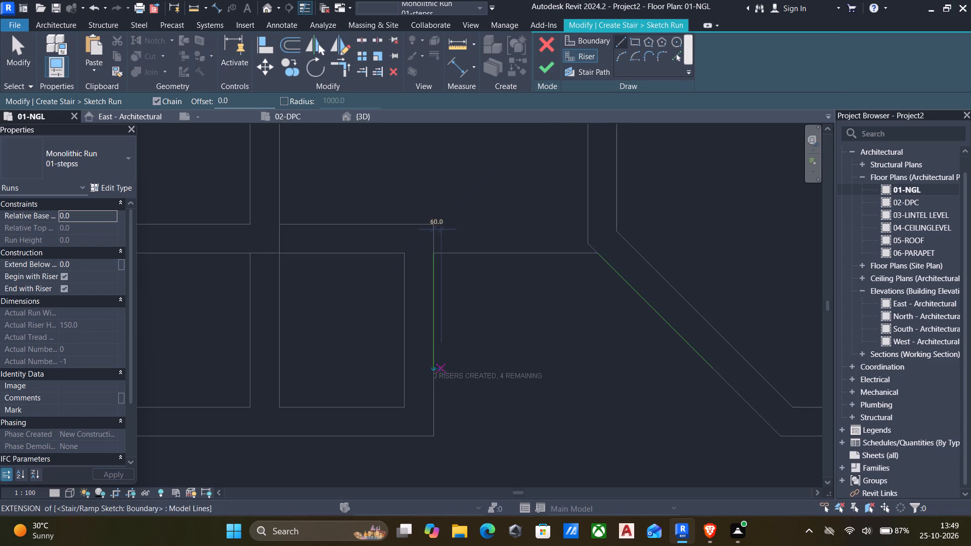
left_click(437, 371)
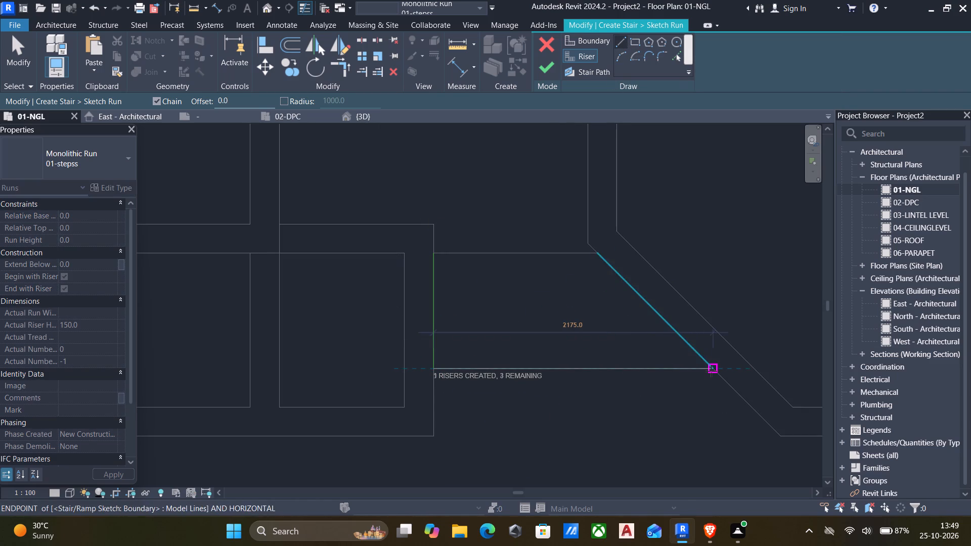
left_click(711, 371)
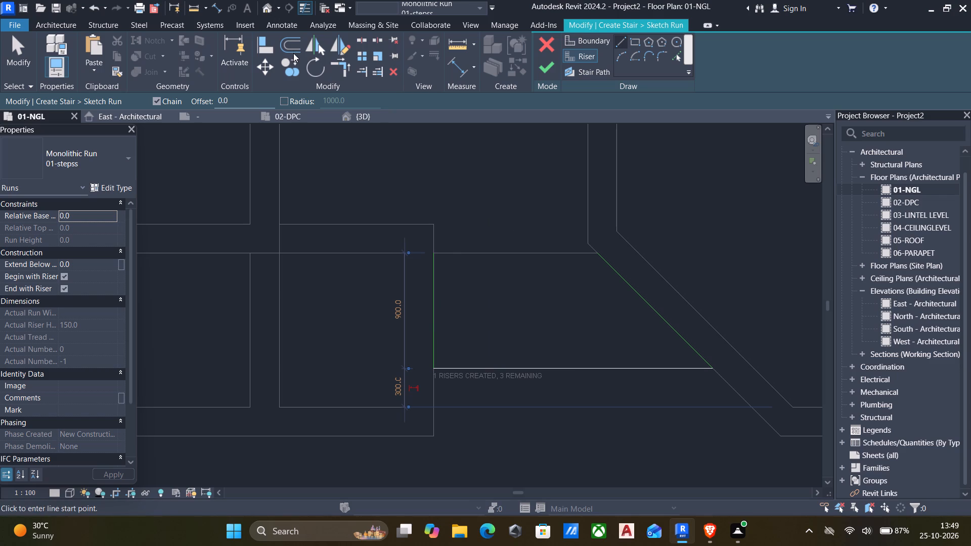
Offset the riser line inward as copies at 300 mm spacing three times, up to the floor edge.
left_click(287, 38)
left_click_drag(316, 100, 187, 100)
type("30")
key("0")
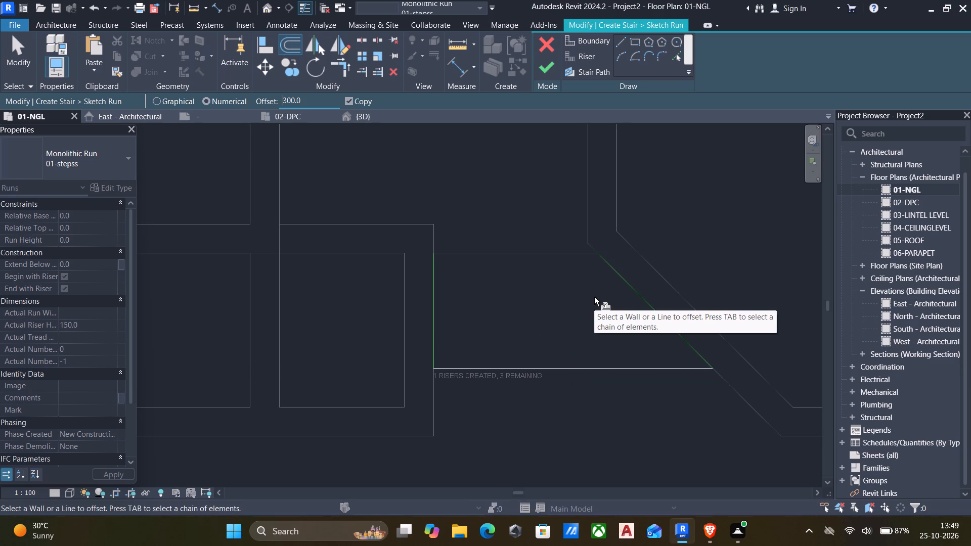
left_click(591, 367)
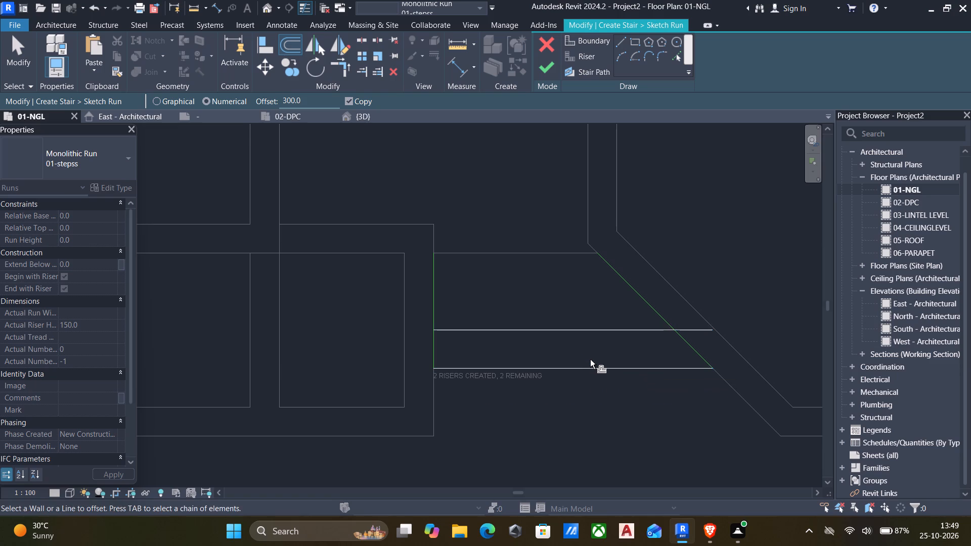
left_click(563, 329)
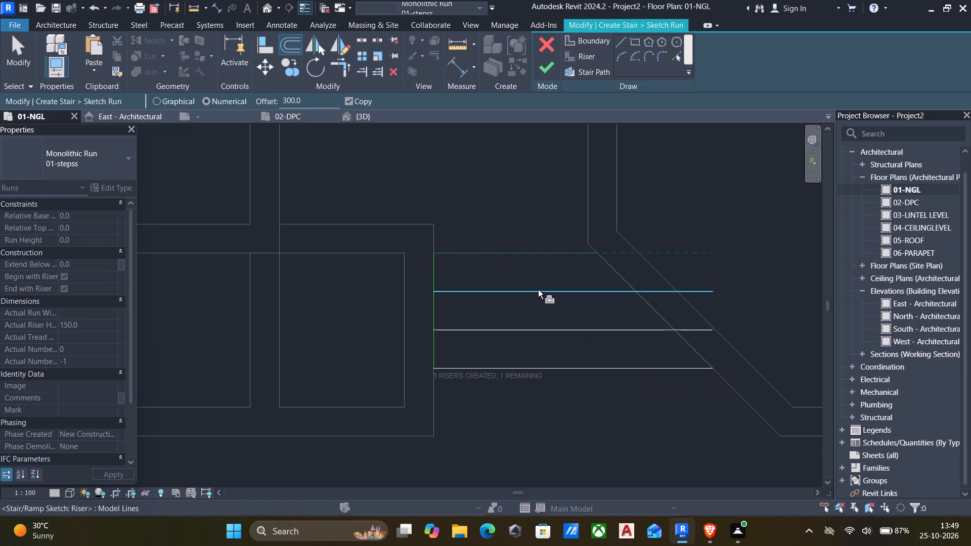
left_click(538, 290)
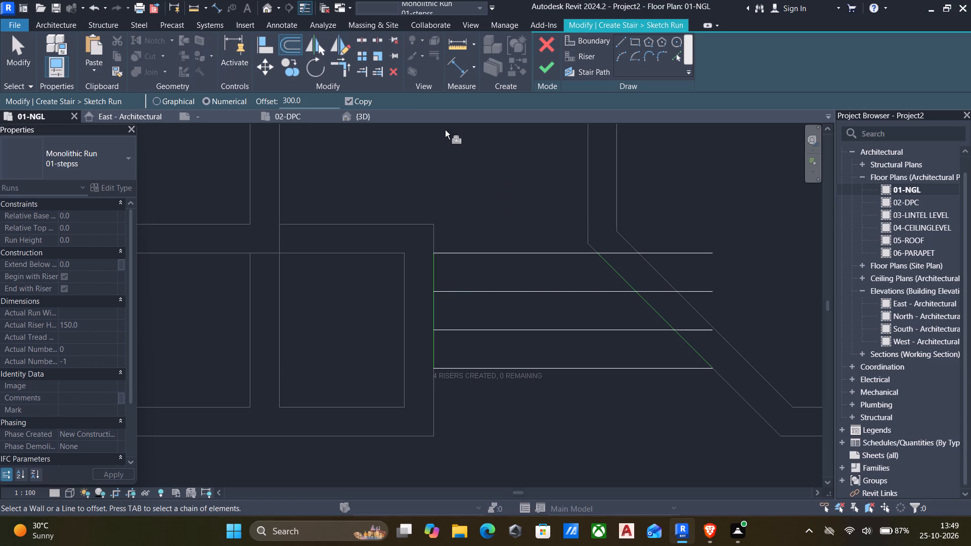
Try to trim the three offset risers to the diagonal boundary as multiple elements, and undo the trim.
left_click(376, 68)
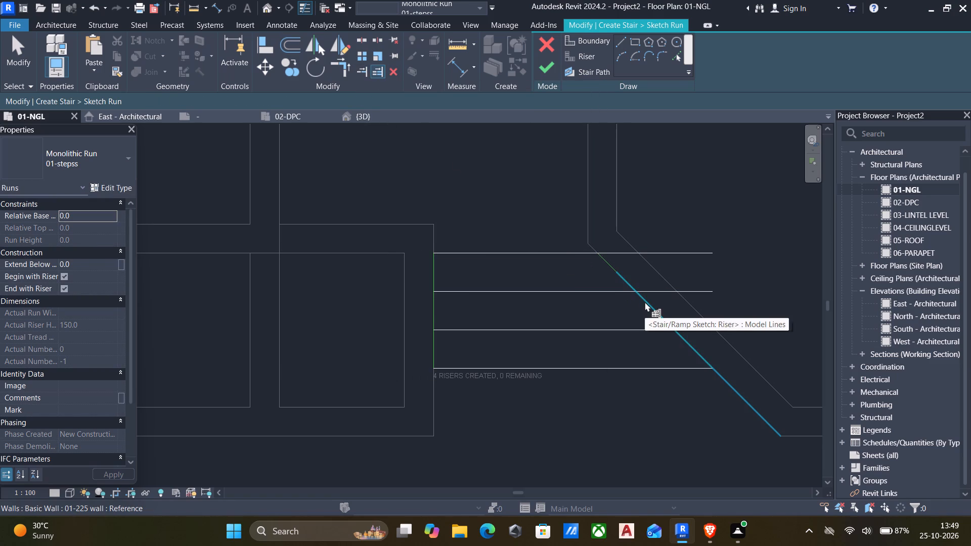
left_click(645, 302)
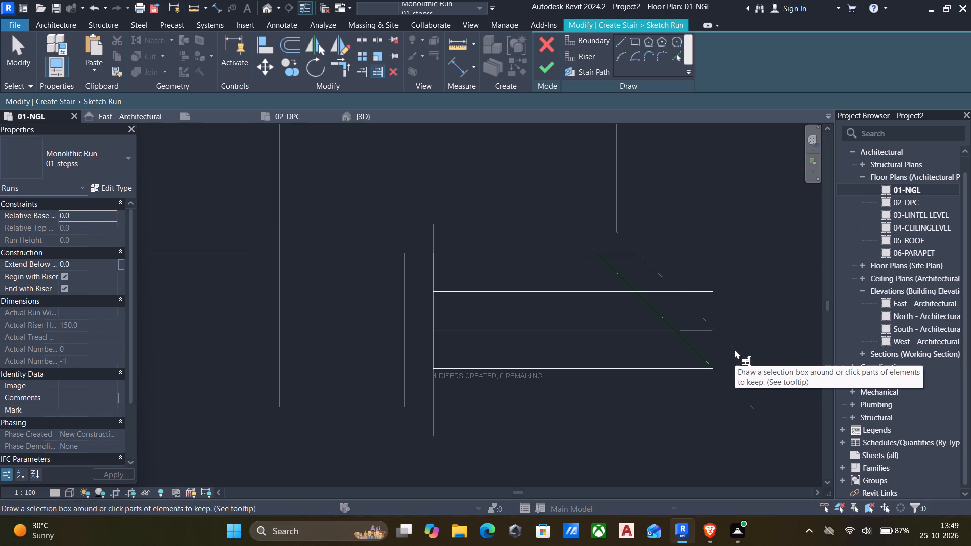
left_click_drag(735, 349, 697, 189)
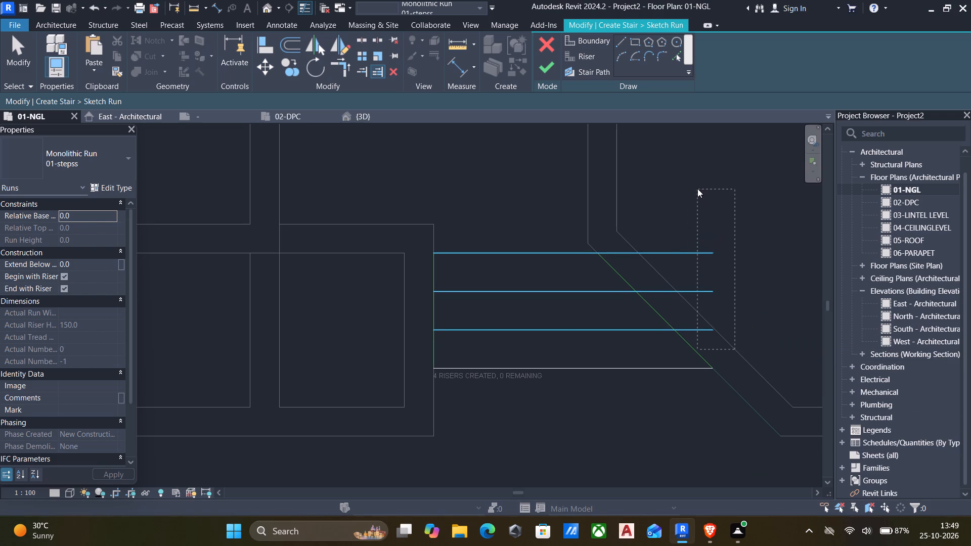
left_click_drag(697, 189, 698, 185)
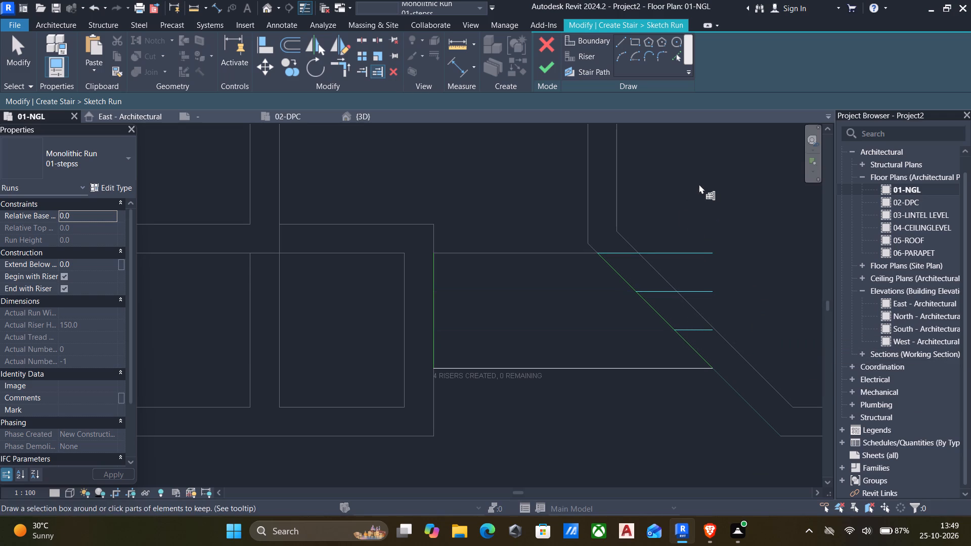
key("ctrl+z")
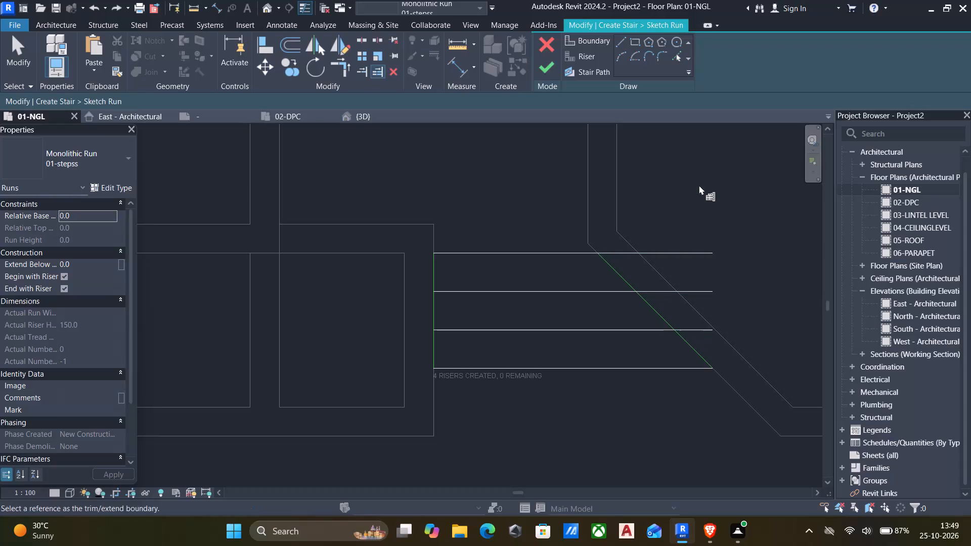
Trim the three offset risers to the diagonal boundary as multiple elements, keeping the parts toward the vertical boundary.
left_click(649, 308)
left_click_drag(577, 345, 536, 298)
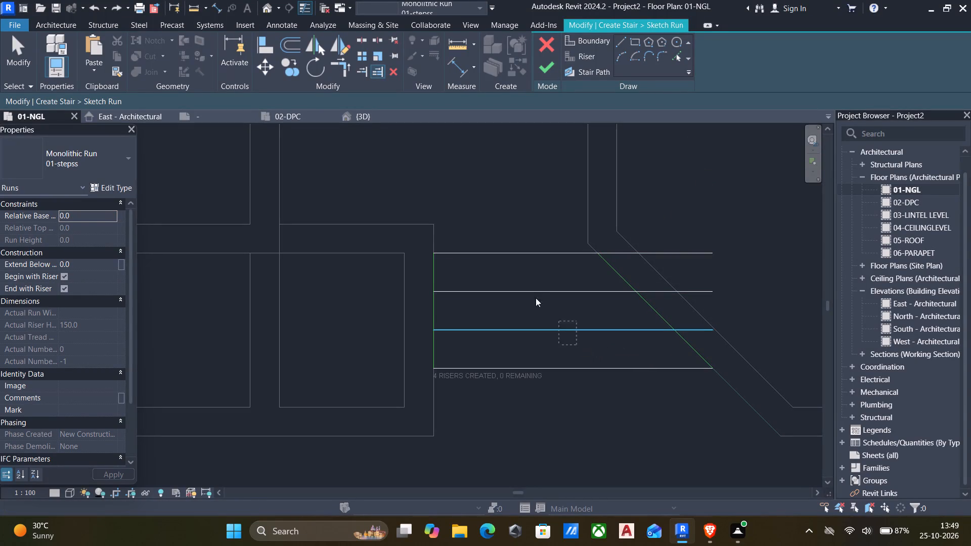
left_click_drag(536, 298, 507, 245)
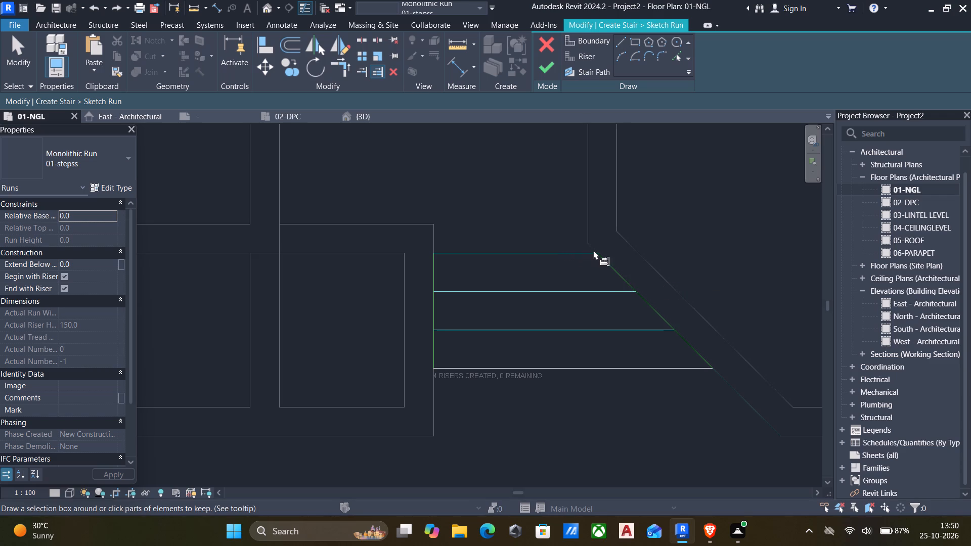
Draw a straight stair path from the outermost riser to the innermost one, about 920 mm from the vertical boundary, and finish the run sketch.
left_click(591, 67)
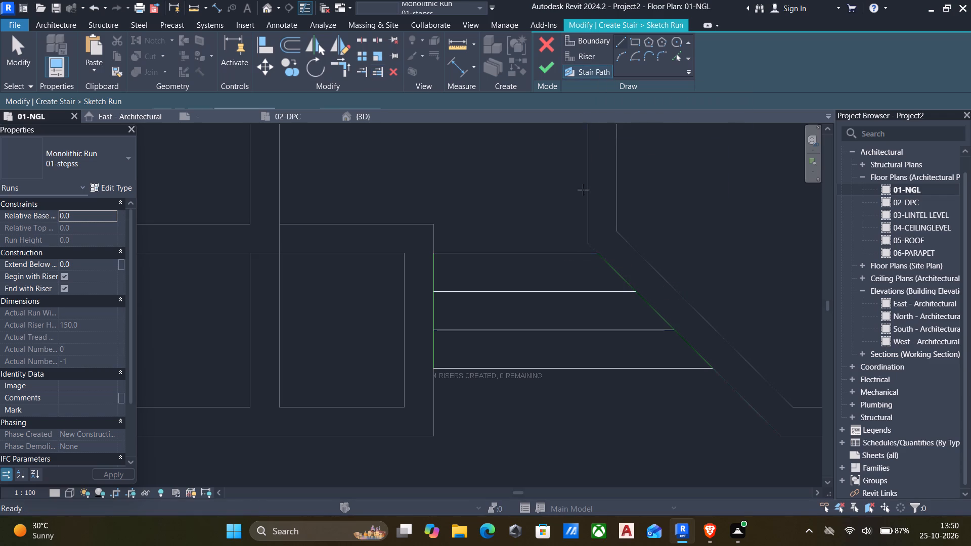
left_click_drag(551, 371, 553, 363)
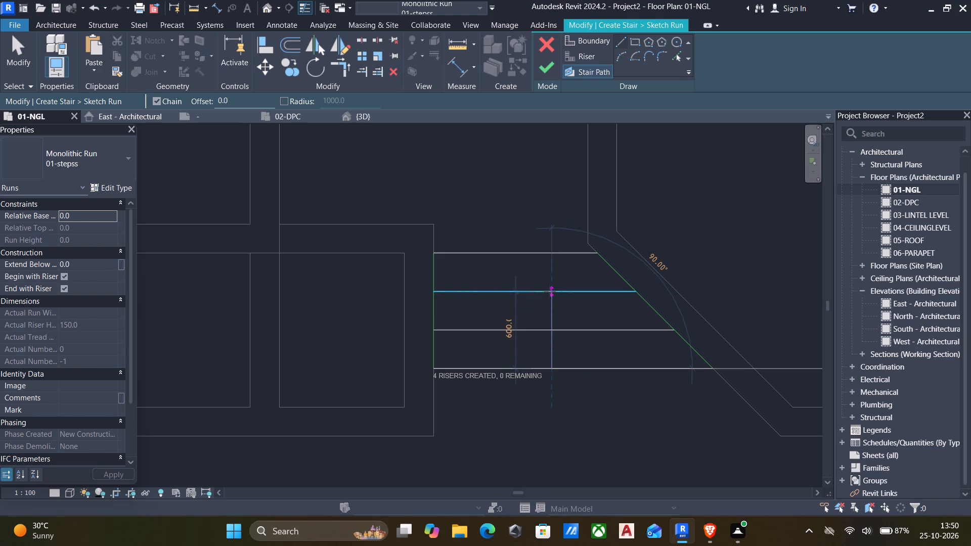
left_click(549, 258)
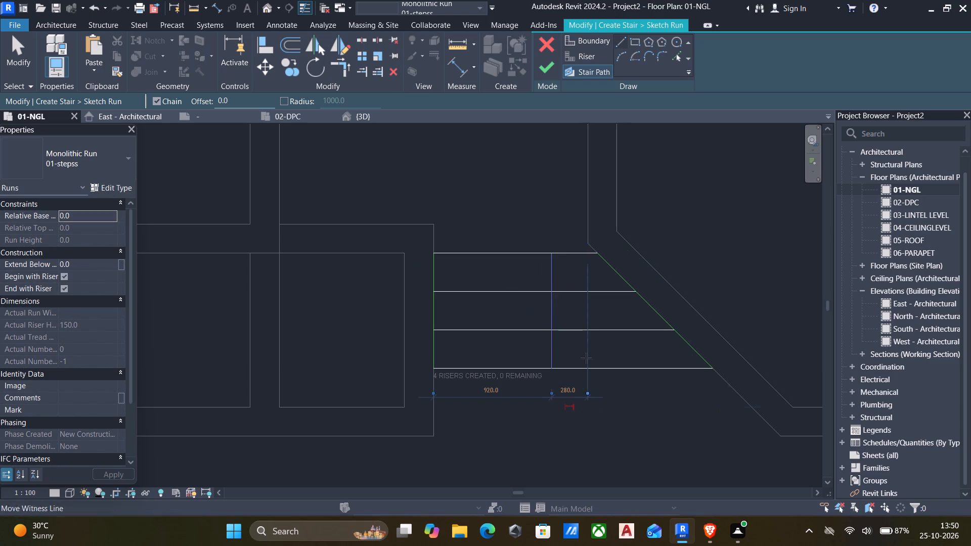
left_click(547, 69)
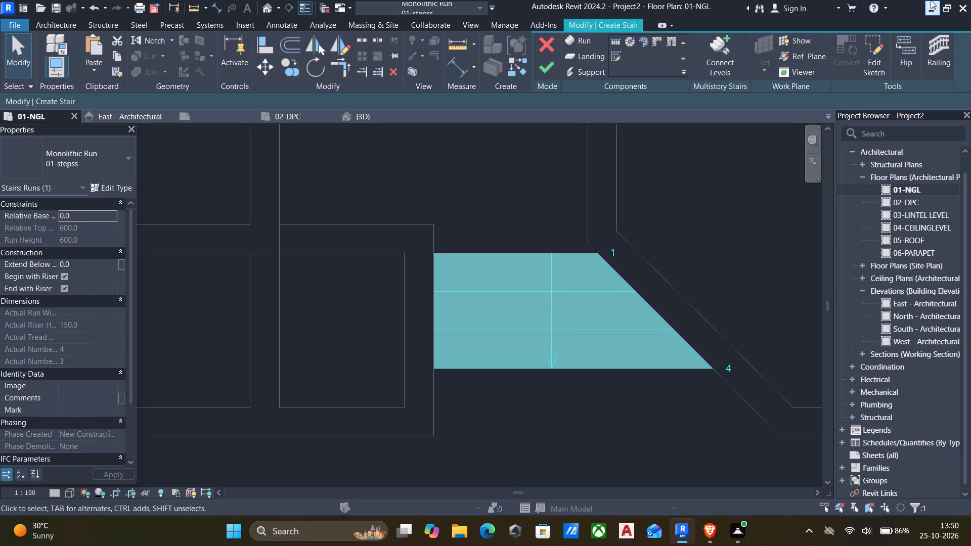
Flip the stair direction so it climbs from the outermost riser toward the floor edge.
left_click(910, 42)
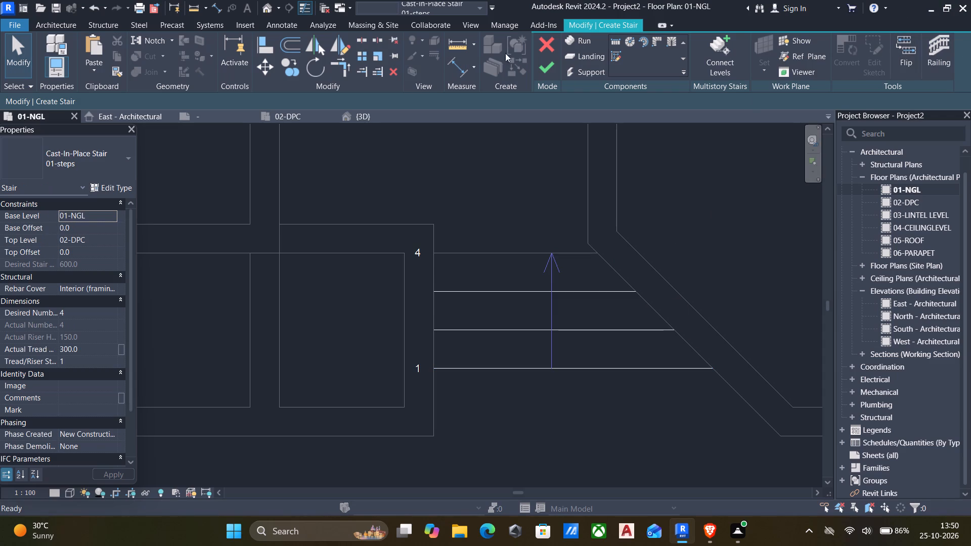
In the 3D view, open the Monolithic Material of the steps' run type 01-stepss for editing.
left_click(271, 0)
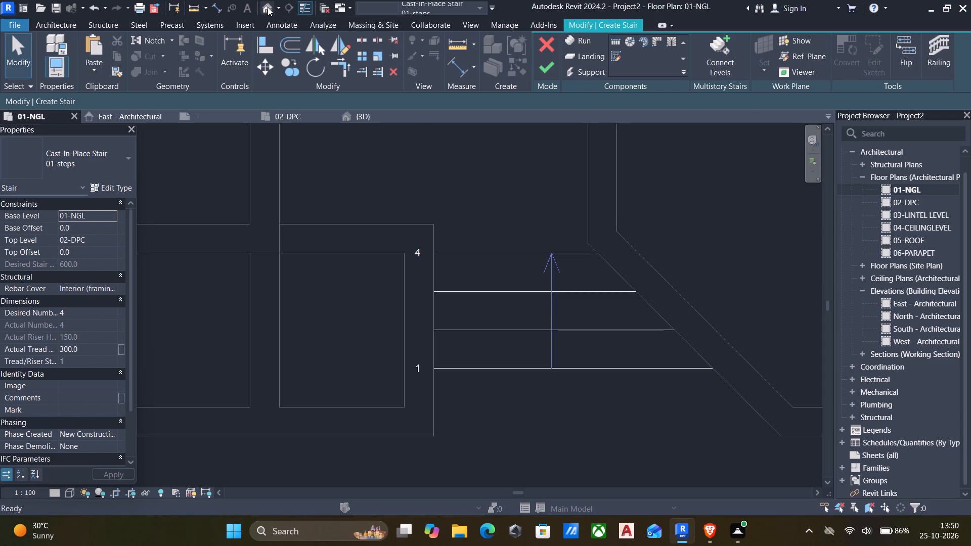
left_click(267, 10)
middle_click_drag(381, 317, 531, 262)
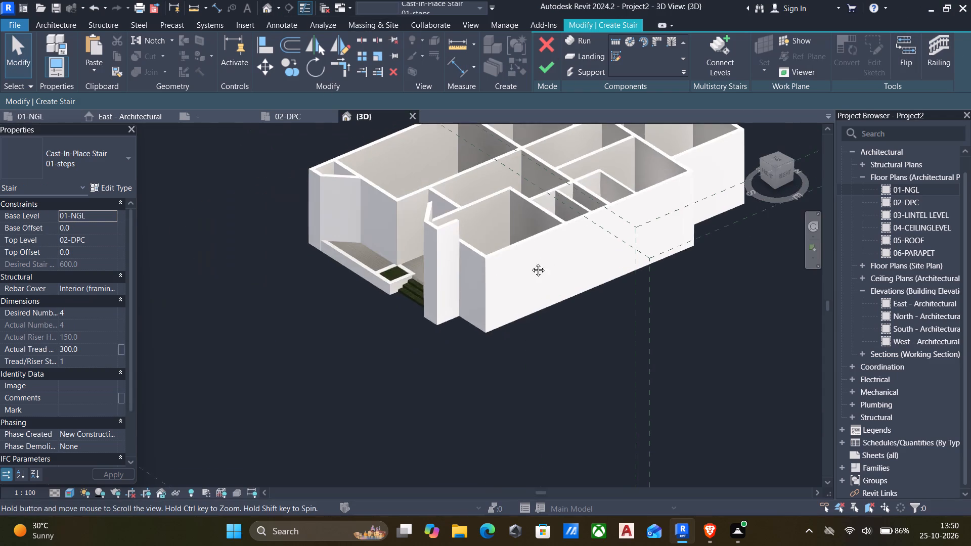
middle_click_drag(531, 262, 534, 261)
scroll(477, 292, "up", 5)
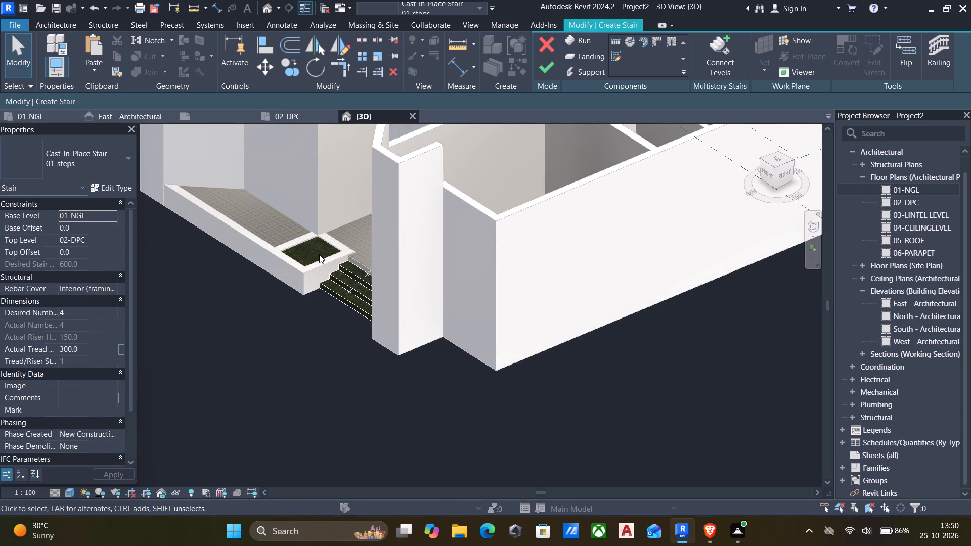
scroll(319, 300, "up", 9)
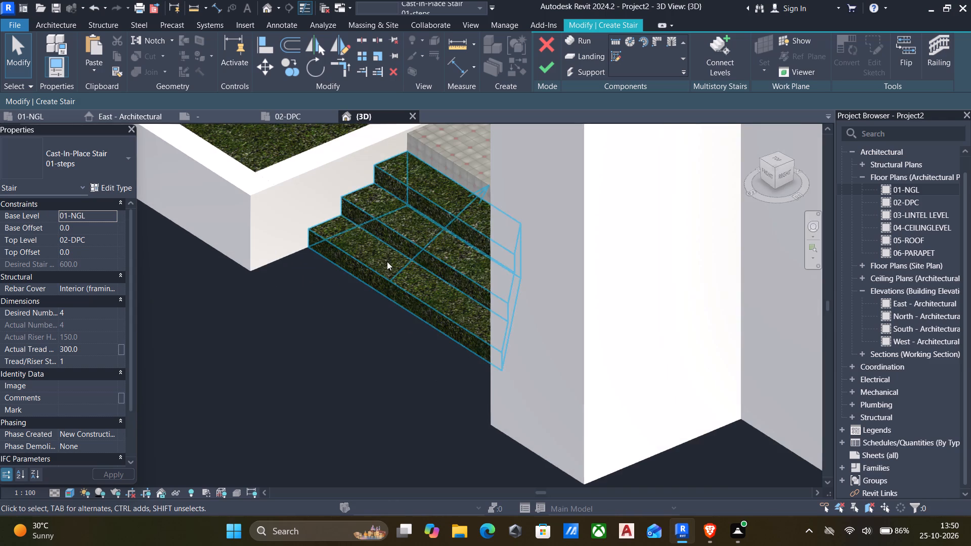
left_click(380, 269)
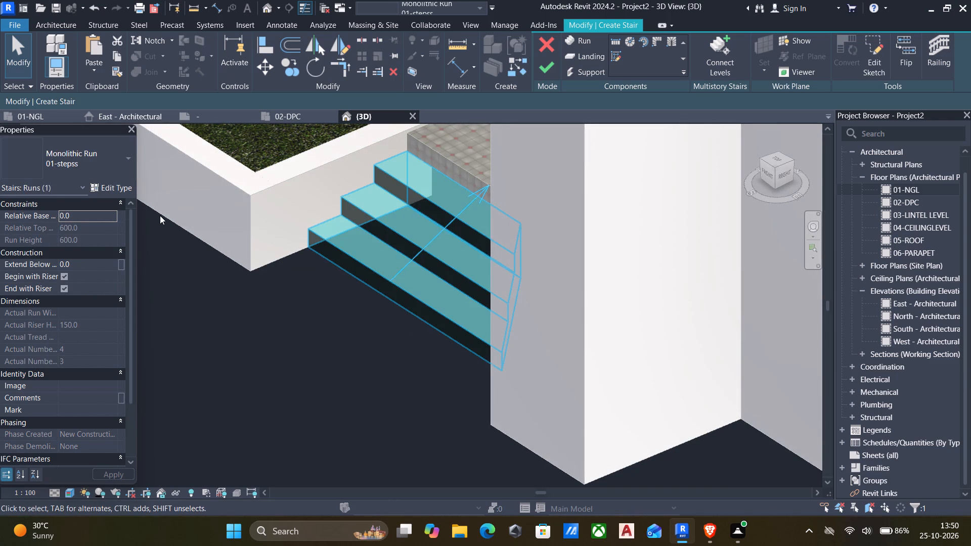
left_click(121, 189)
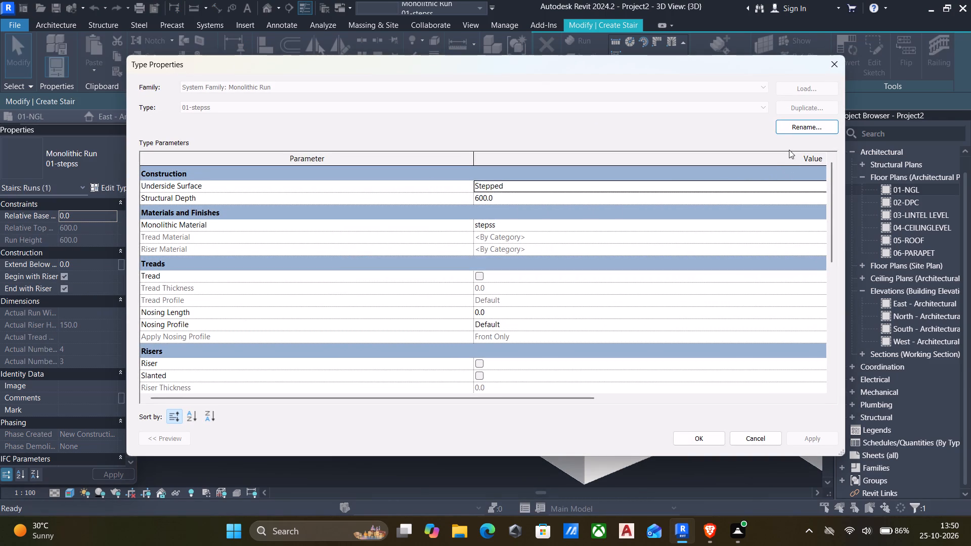
left_click(823, 226)
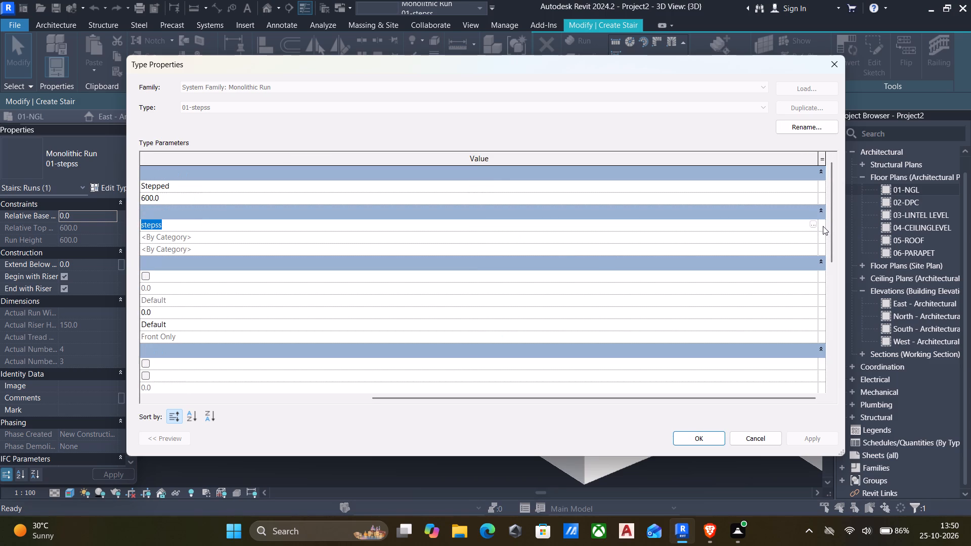
left_click(812, 224)
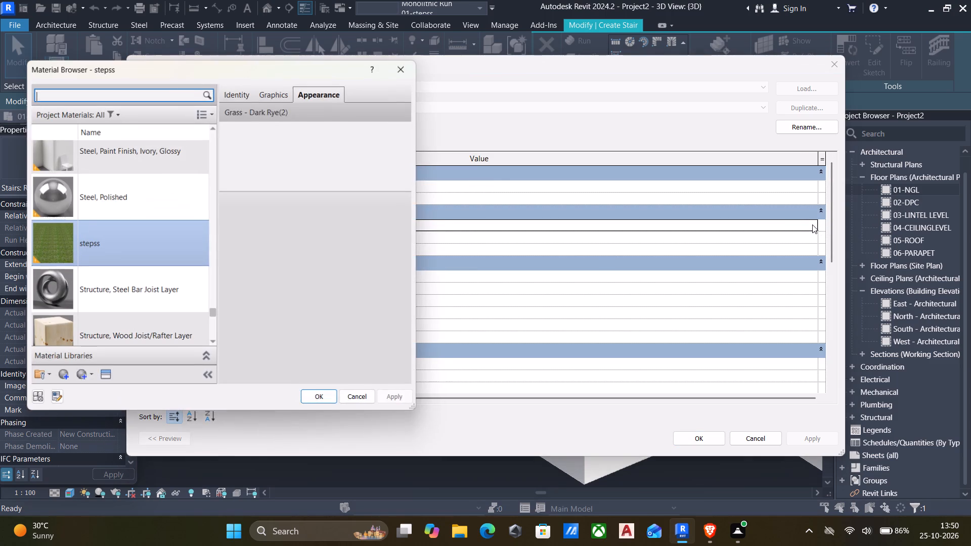
Search the project materials for floor, duplicate 02-floor tile, and name the copy st.
left_click(119, 90)
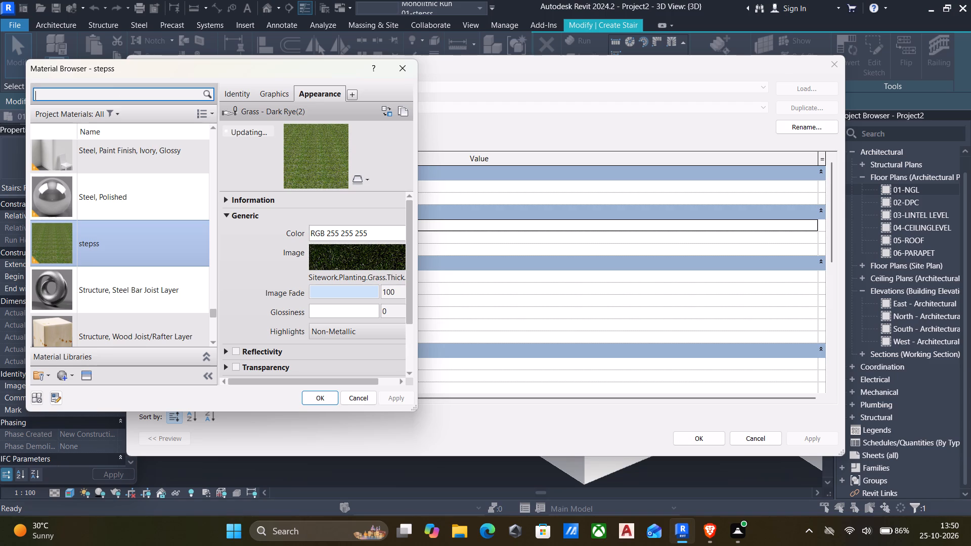
type("floo")
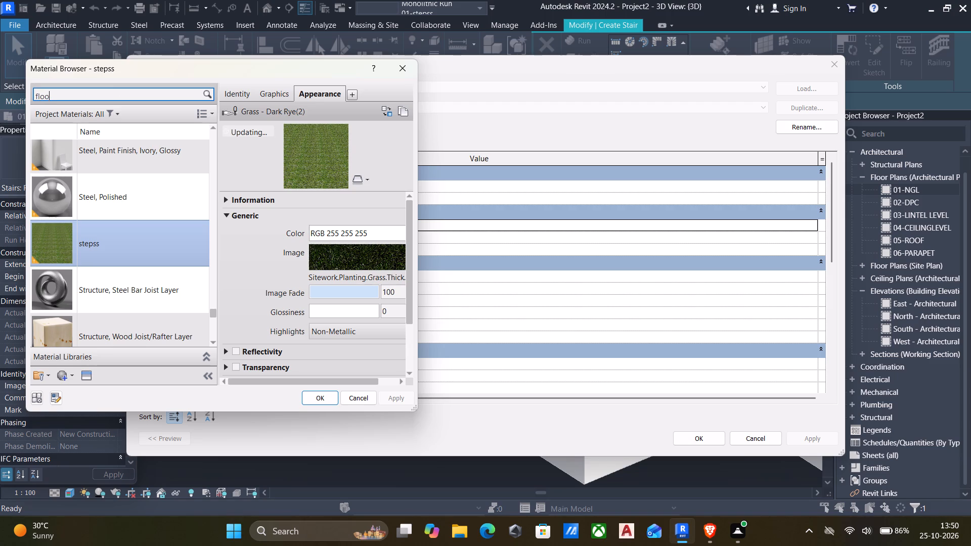
key("r")
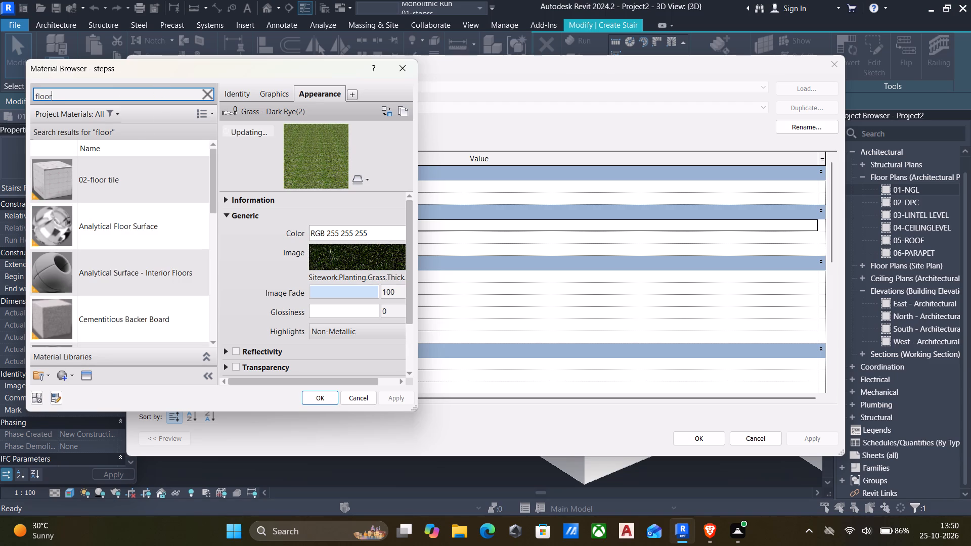
left_click(111, 179)
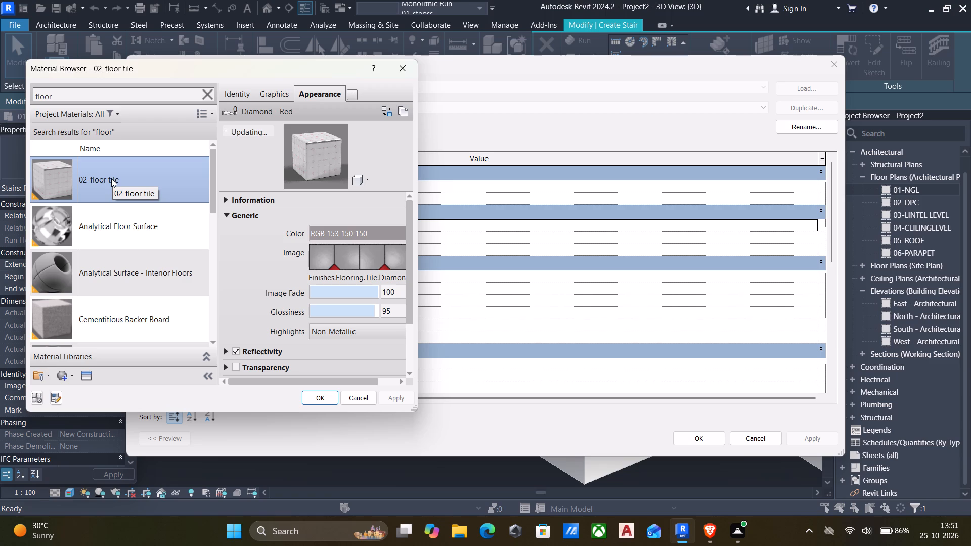
right_click(111, 178)
left_click(155, 196)
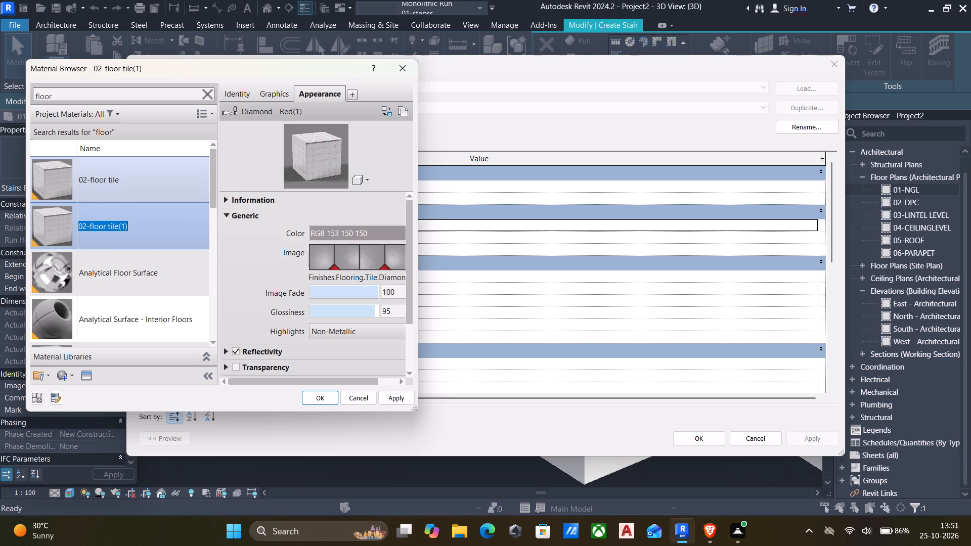
key("BackSpace")
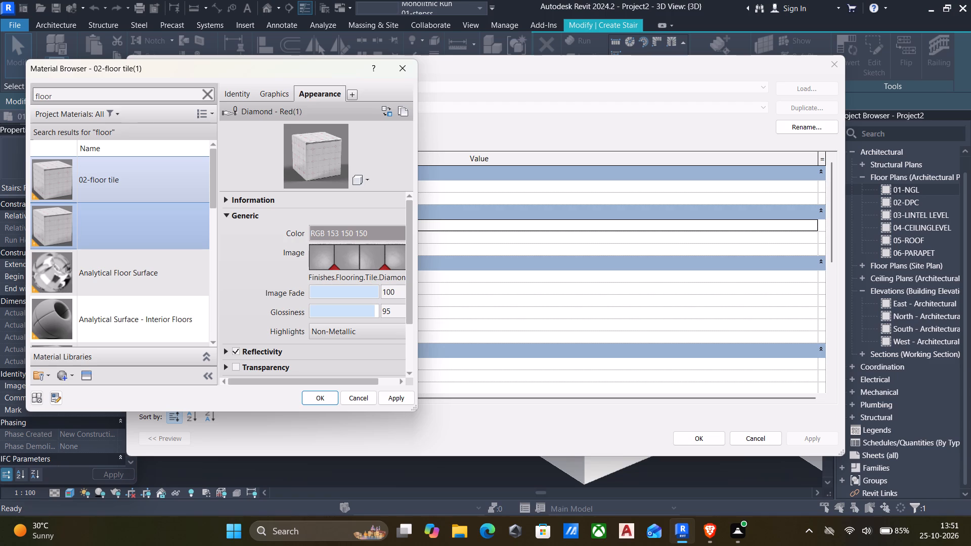
key("s")
key("BackSpace")
type("st")
Assign st as the Monolithic Material of run type 01-stepss and apply the type properties.
left_click(407, 399)
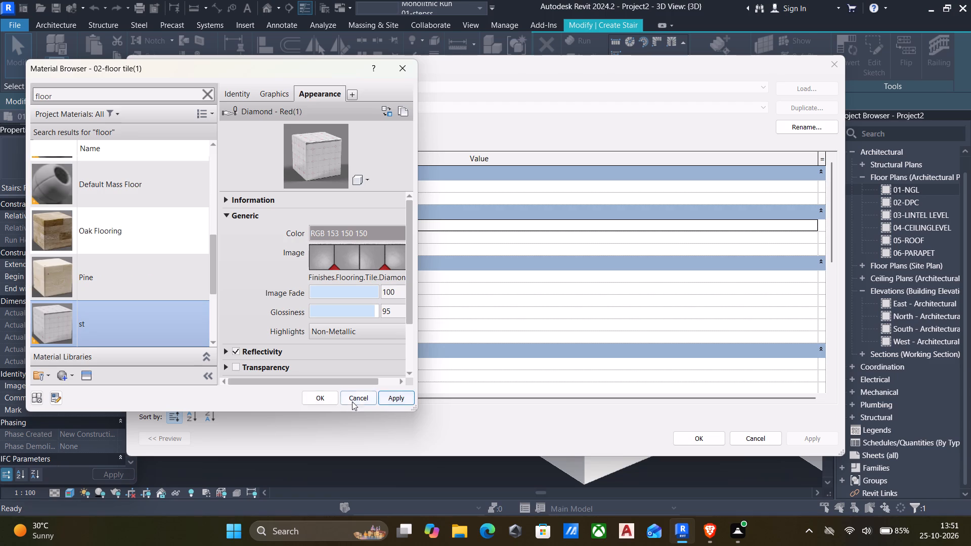
left_click(328, 399)
left_click(816, 438)
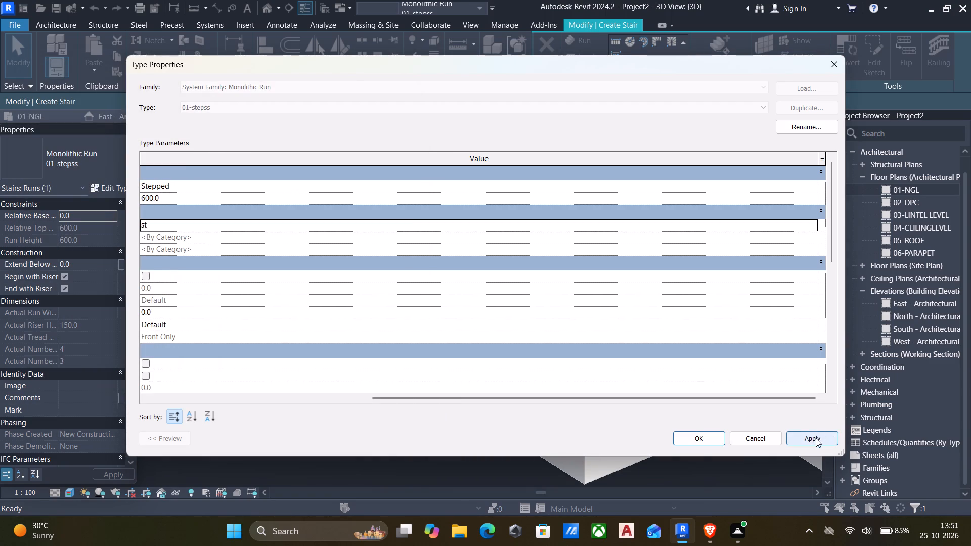
left_click(695, 438)
left_click(398, 401)
Change the 3D view's visual style to a shaded display without material textures.
scroll(390, 396, "down", 2)
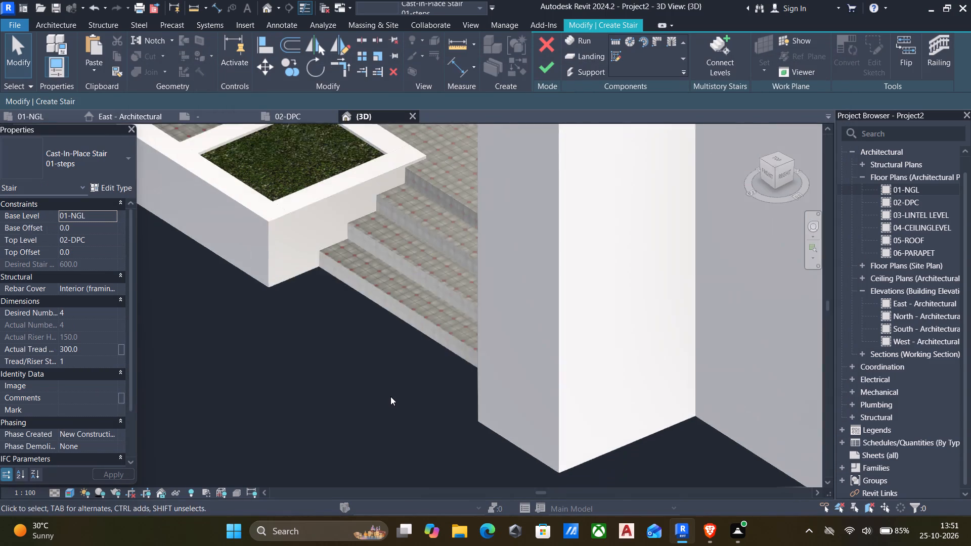
scroll(390, 396, "down", 2)
middle_click_drag(390, 401, 504, 384)
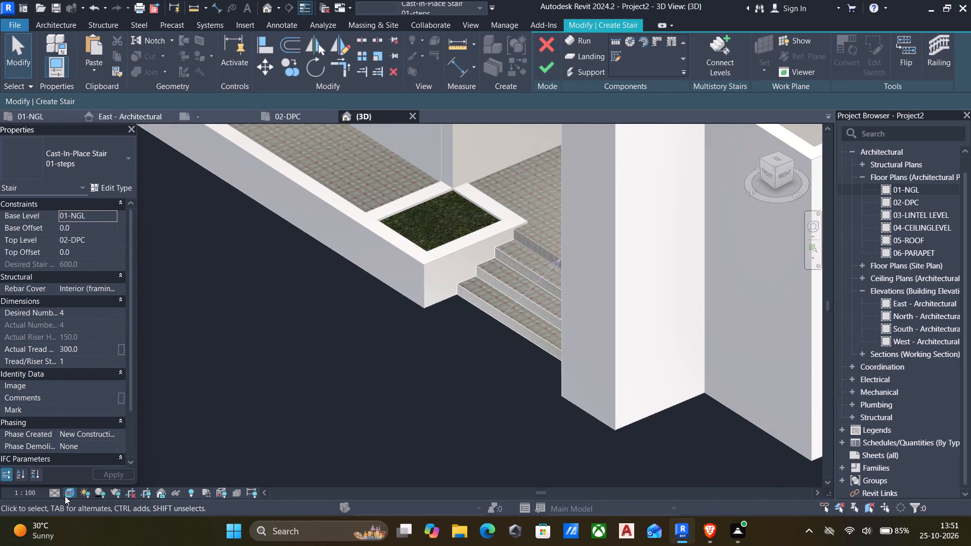
left_click_drag(65, 496, 69, 490)
left_click(91, 445)
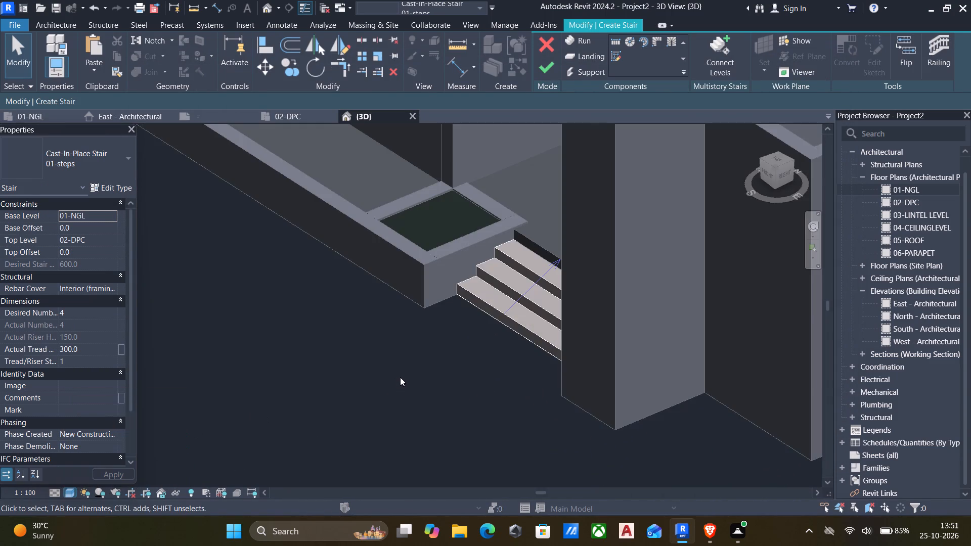
Check the steps beside the planter in 3D and finish the stair.
scroll(402, 376, "down", 5)
scroll(469, 334, "up", 7)
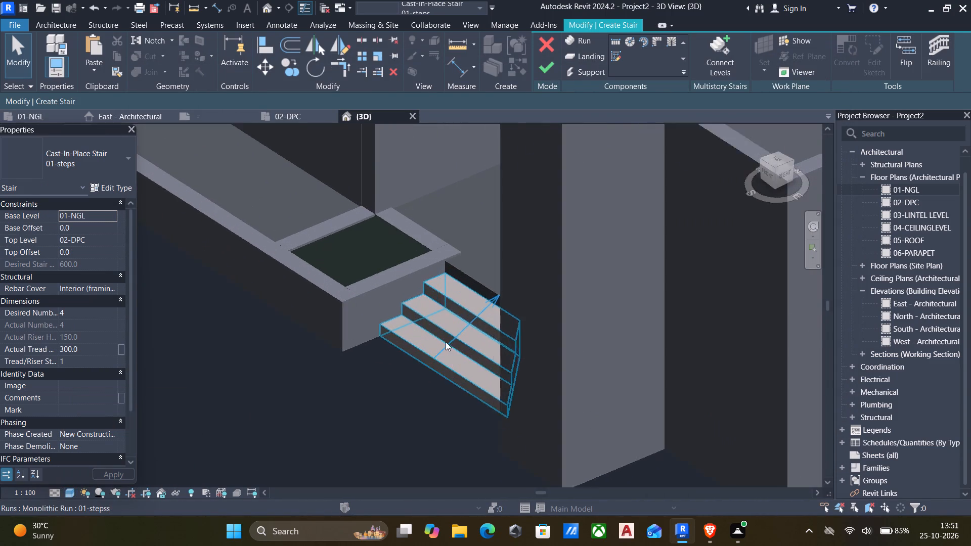
scroll(446, 342, "up", 2)
scroll(493, 243, "up", 5)
scroll(494, 254, "down", 7)
scroll(462, 308, "down", 4)
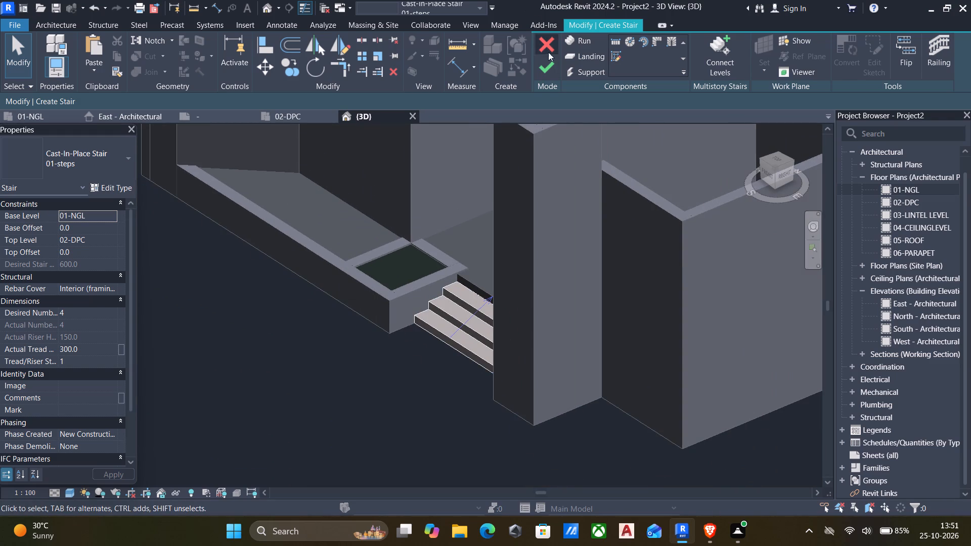
left_click(547, 66)
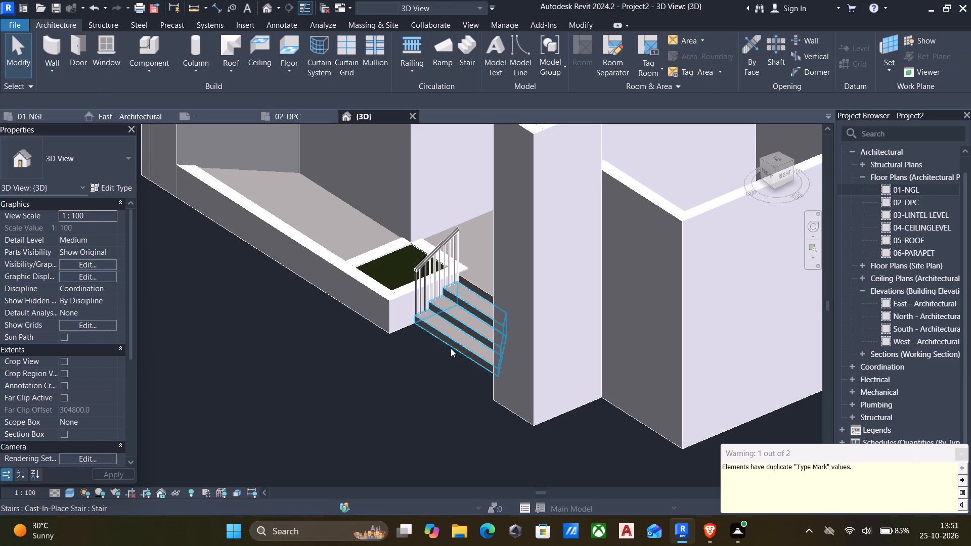
Delete the two Handrail - Rectangular railings on both sides of the entrance steps.
middle_click_drag(451, 348, 519, 276, "shift")
scroll(519, 274, "down", 3)
middle_click_drag(512, 282, 187, 276)
scroll(187, 277, "up", 1)
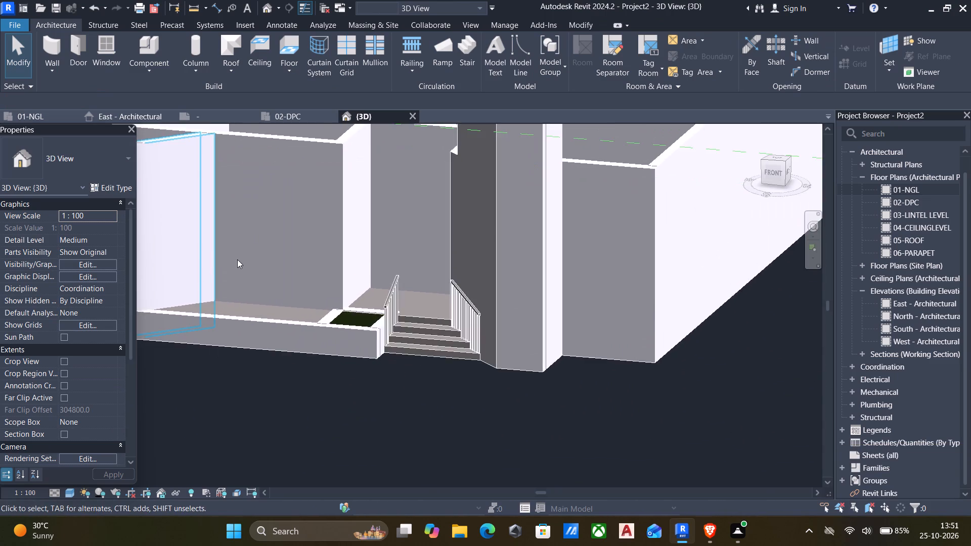
scroll(241, 260, "up", 4)
left_click(509, 340)
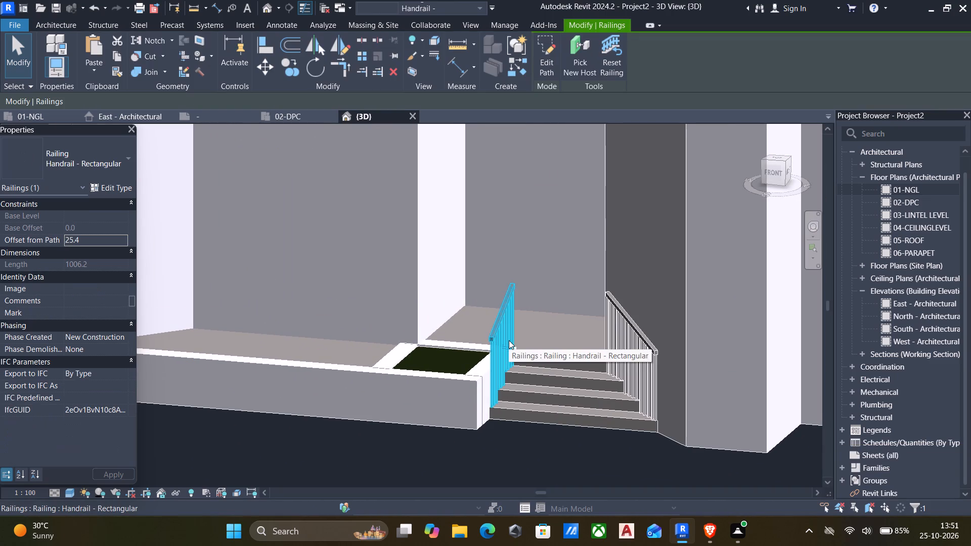
key("Delete")
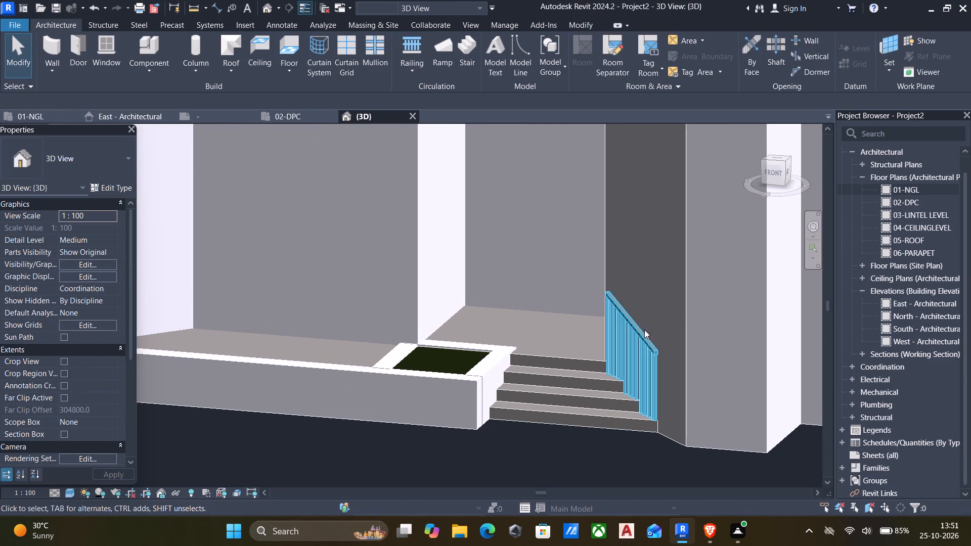
left_click(642, 332)
key("Delete")
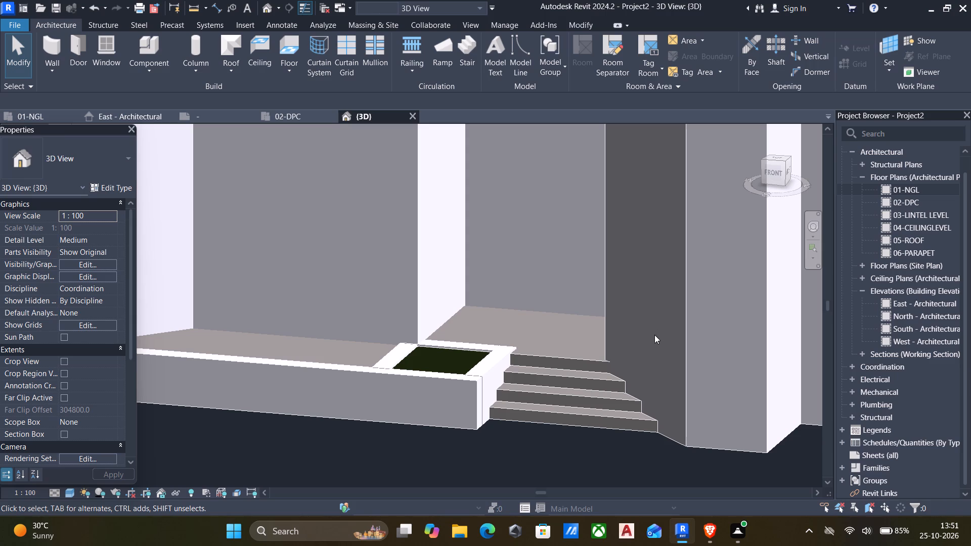
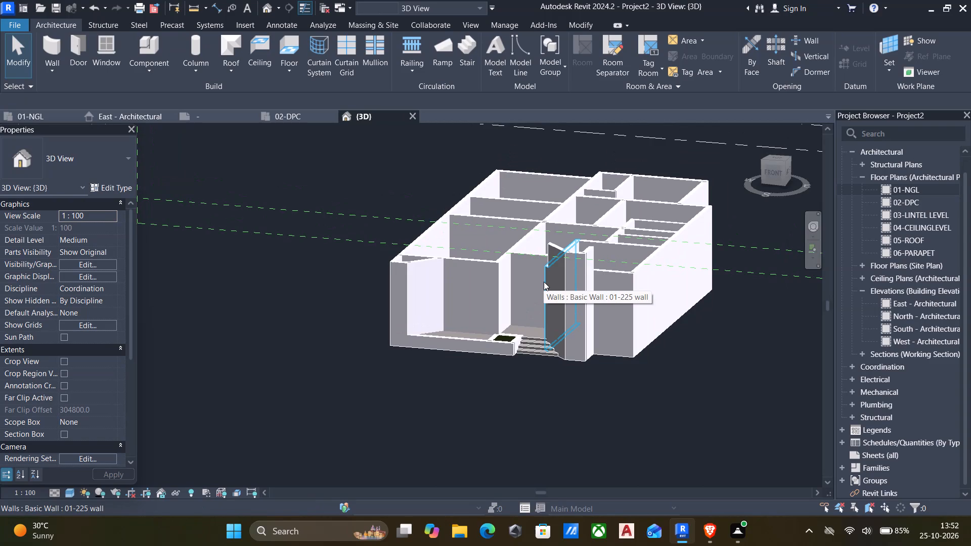
Start saving the project and choose the REVIT -PLANS folder on the OS (C:) drive as its location.
key("ctrl+s")
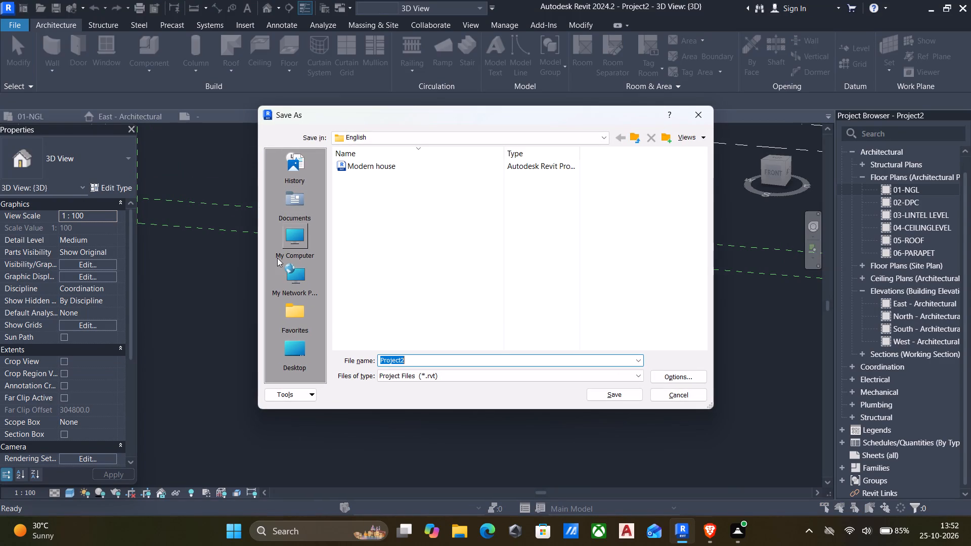
left_click(299, 344)
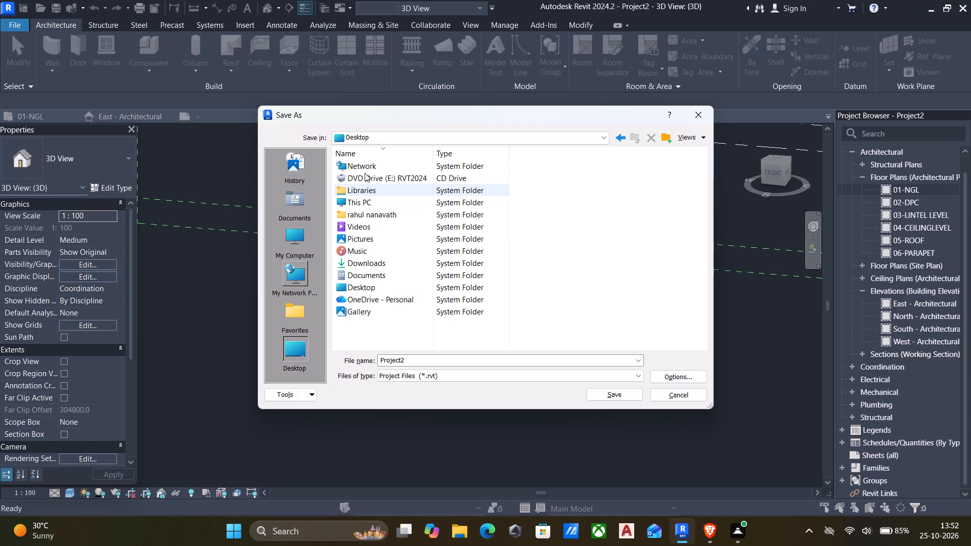
left_click(402, 143)
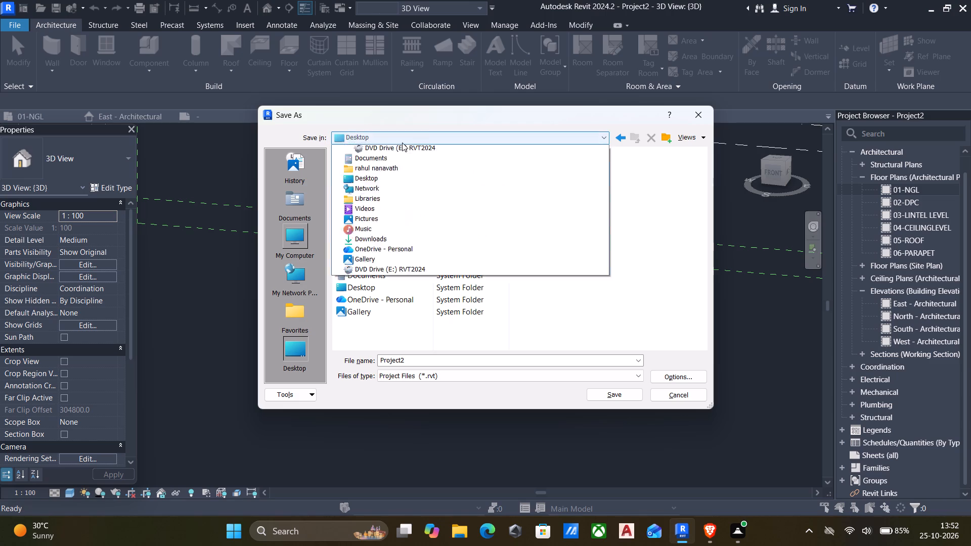
left_click(384, 157)
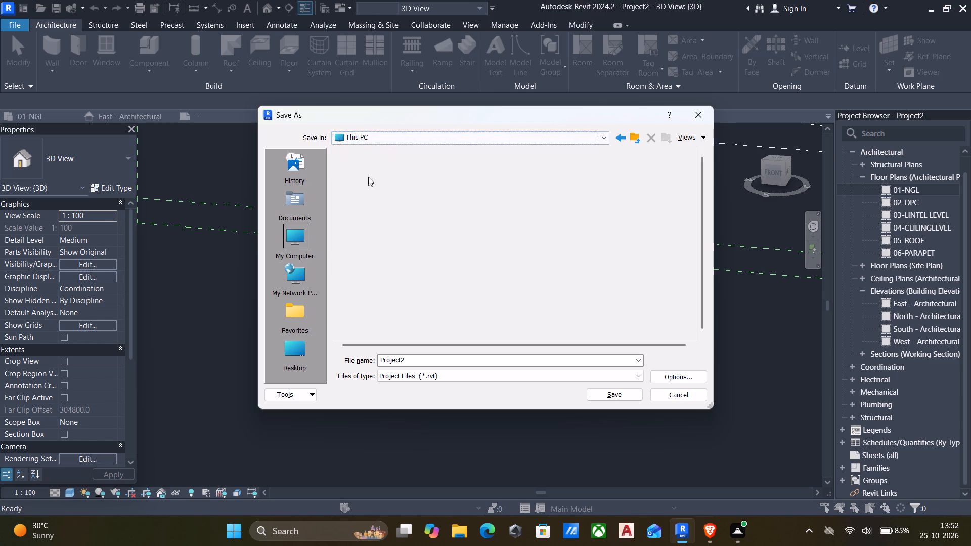
double_click(350, 202)
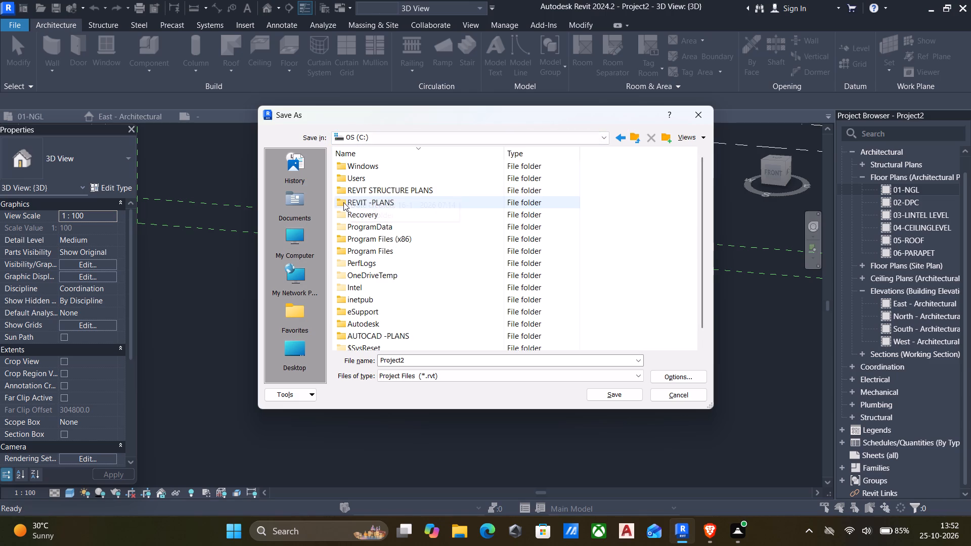
double_click(343, 202)
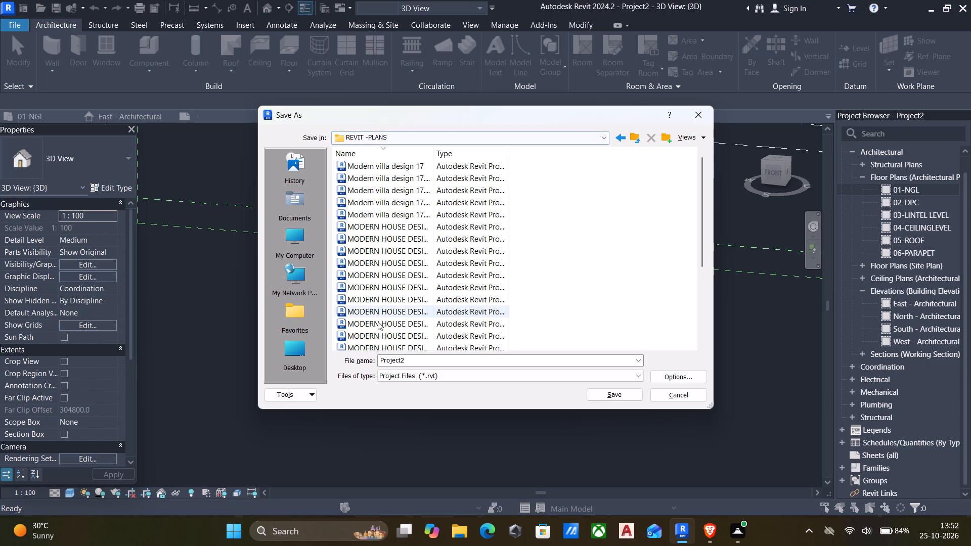
Name the project file Modern Contemporary House Design-1 and save it as a Revit project.
left_click_drag(415, 359, 369, 358)
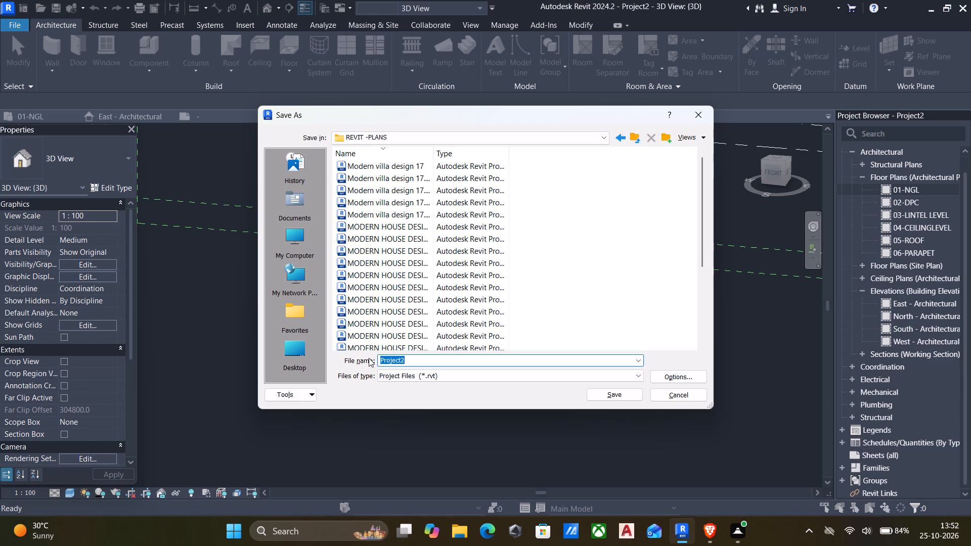
left_click_drag(369, 358, 351, 355)
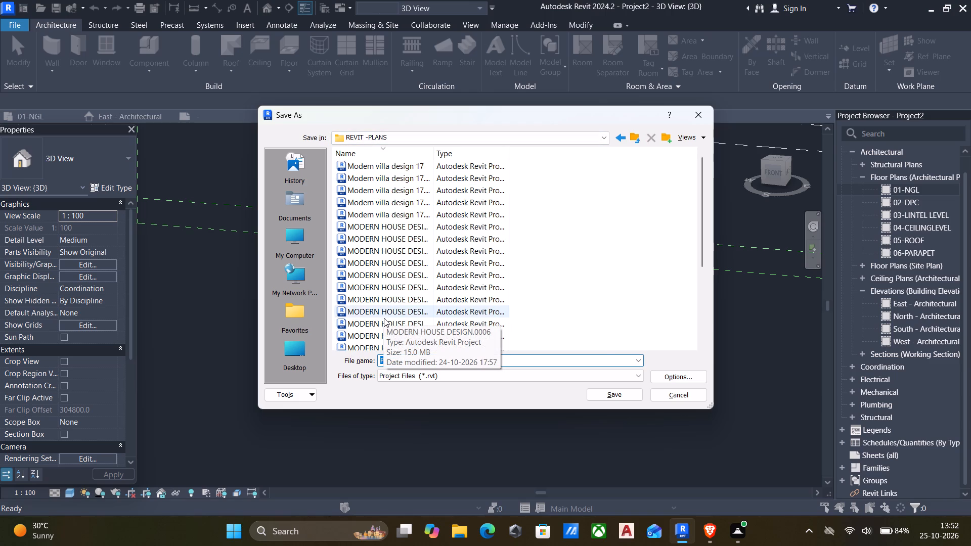
key("super+v")
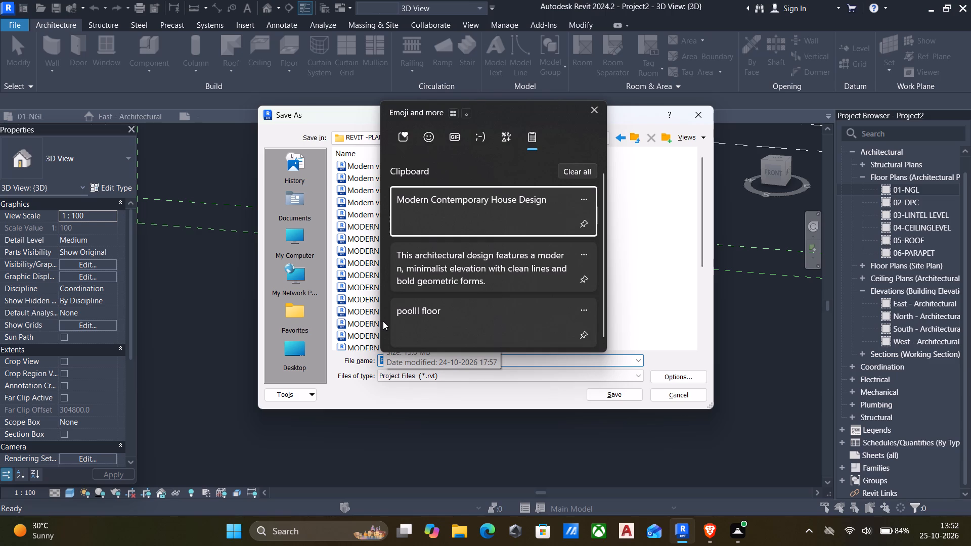
key("Return")
key("ctrl+v")
left_click(519, 364)
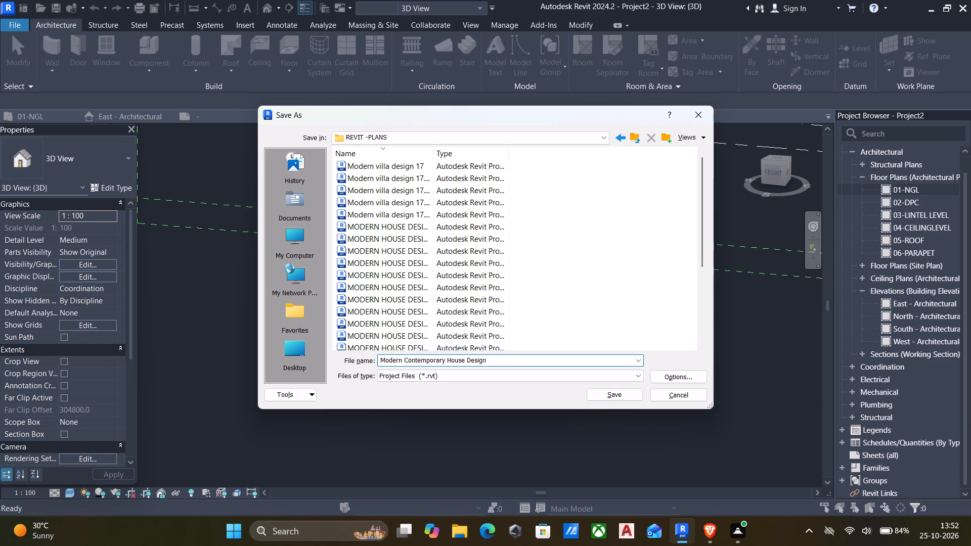
key("space")
key("BackSpace")
key("minus")
key("1")
left_click(598, 392)
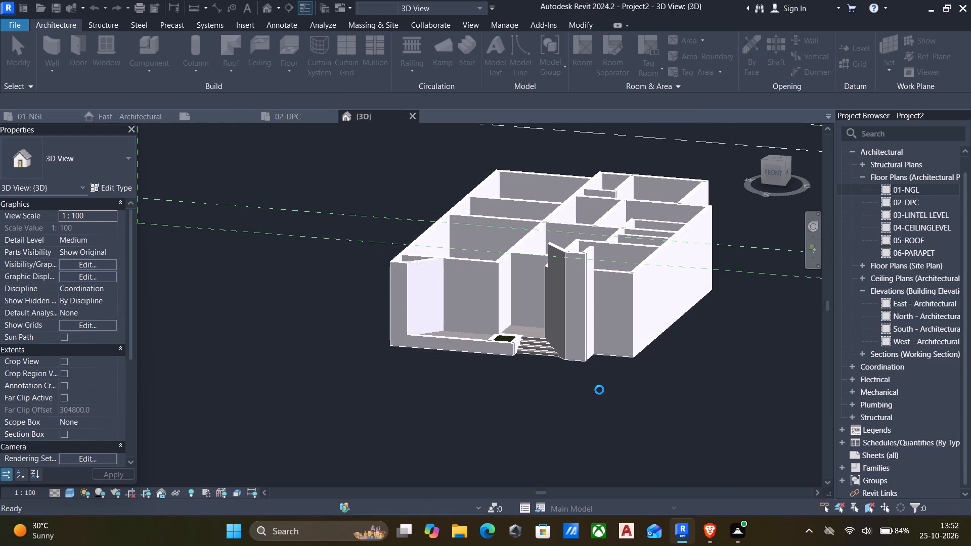
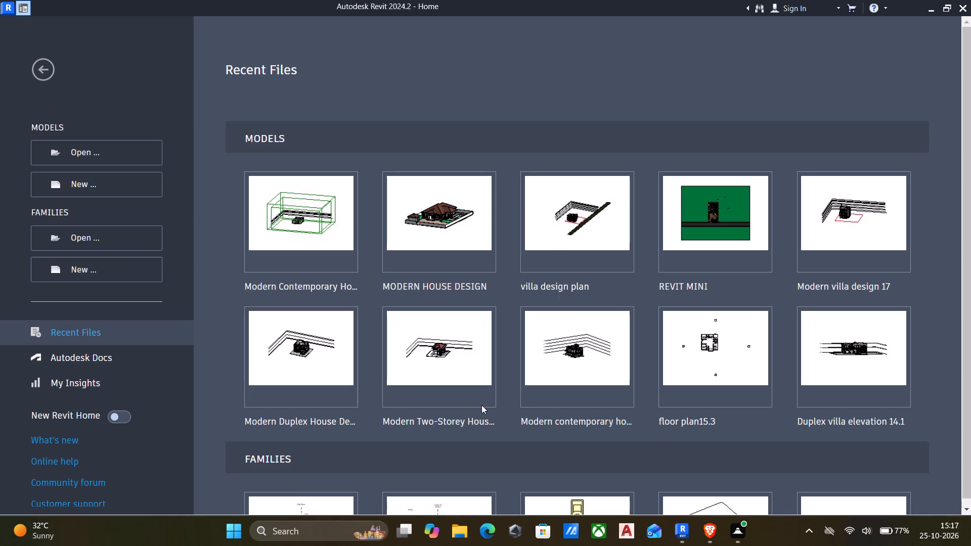
Open the recent project Modern Contemporary House Design-1 and bring up its 01-NGL architectural floor plan.
left_click(308, 226)
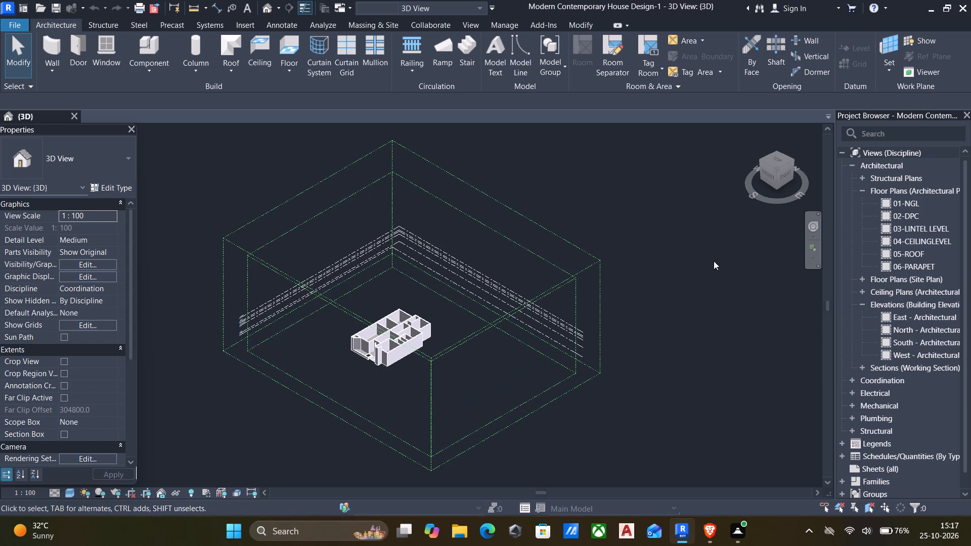
double_click(884, 198)
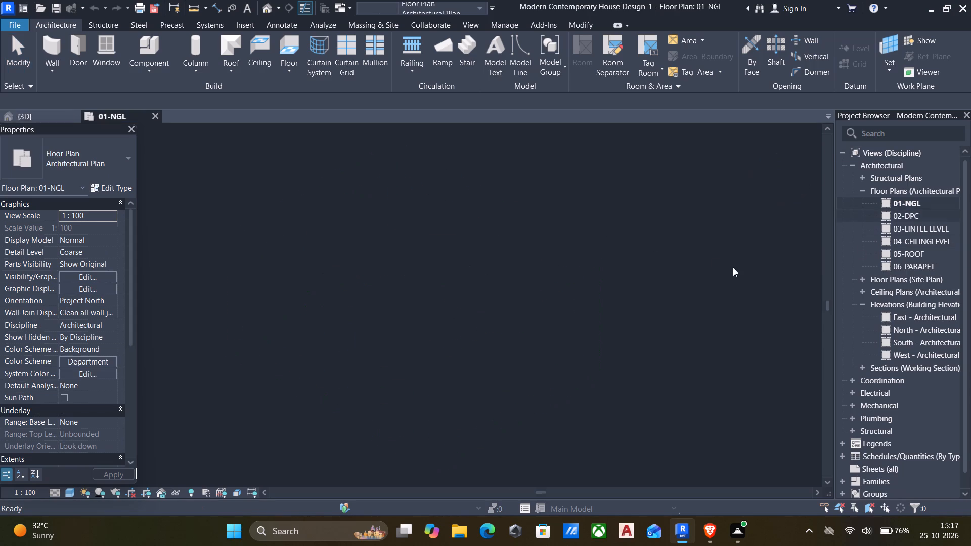
scroll(340, 373, "up", 6)
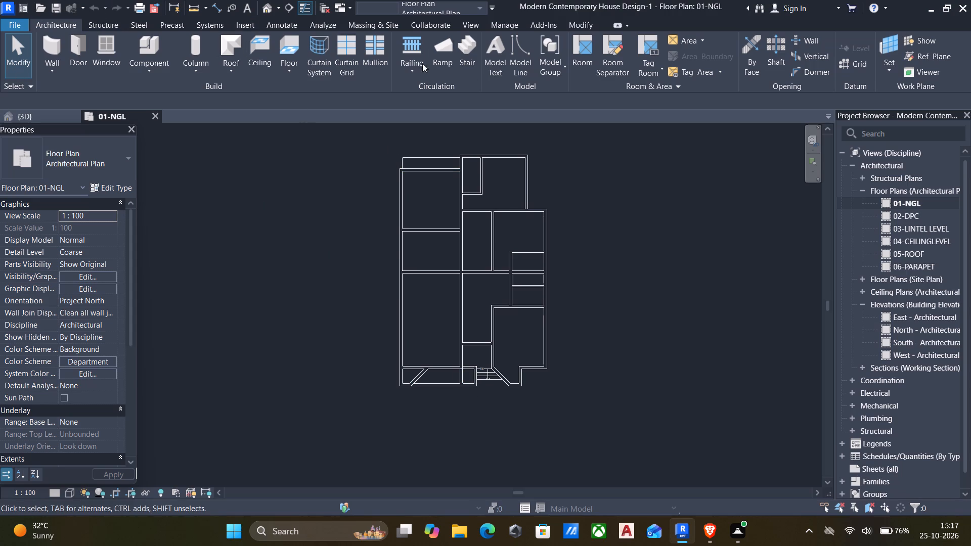
Start a sketched stair run and draw a 900 mm boundary line outward from the rear porch floor's west corner.
left_click(462, 45)
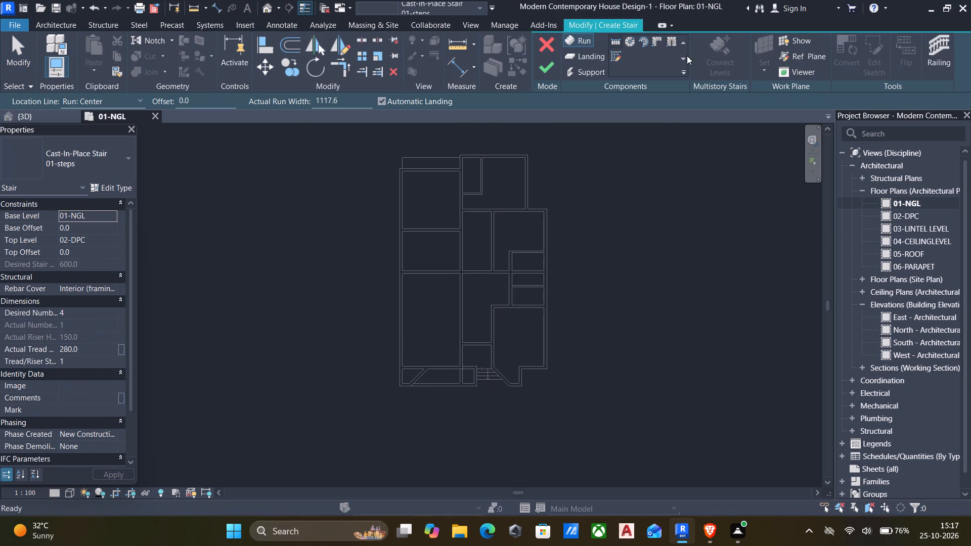
left_click(616, 55)
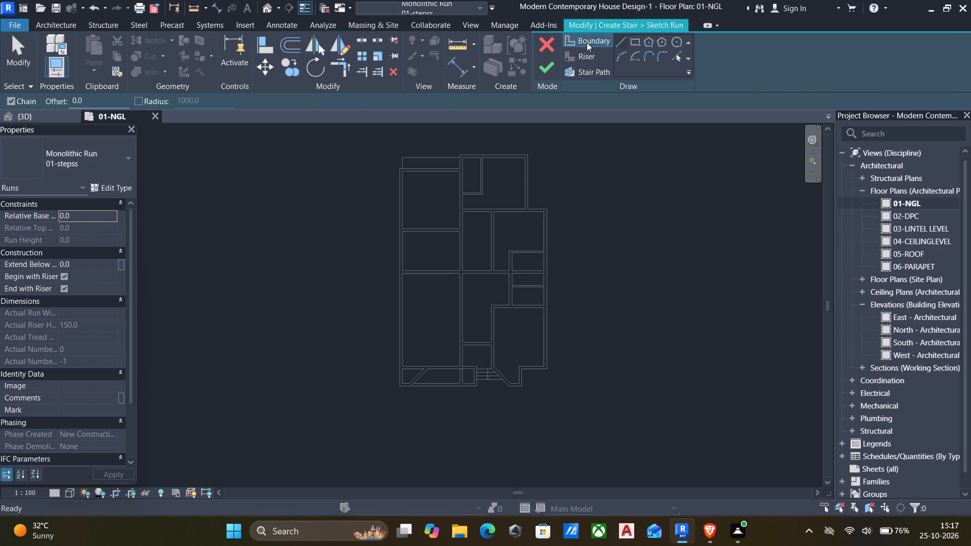
left_click(587, 41)
scroll(421, 153, "up", 5)
left_click(389, 159)
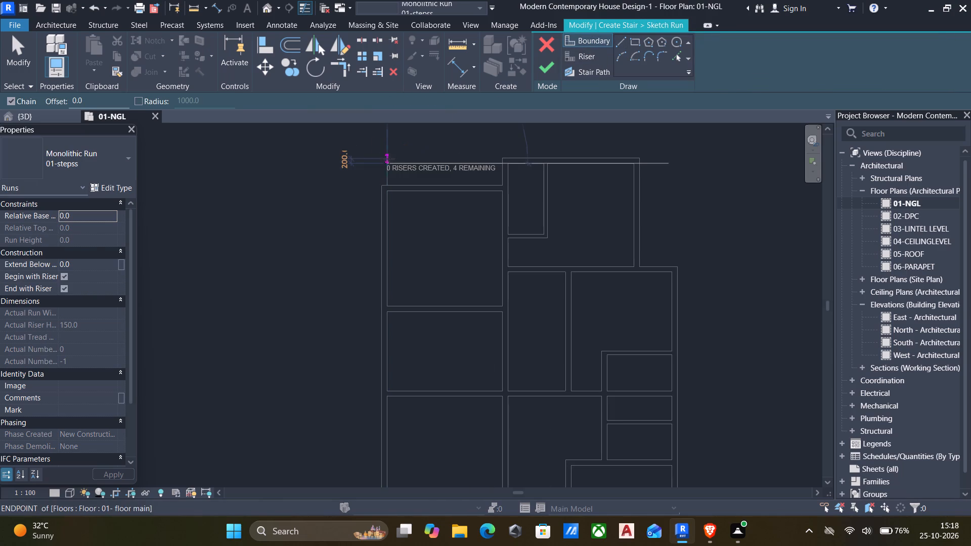
middle_click_drag(391, 138, 391, 201)
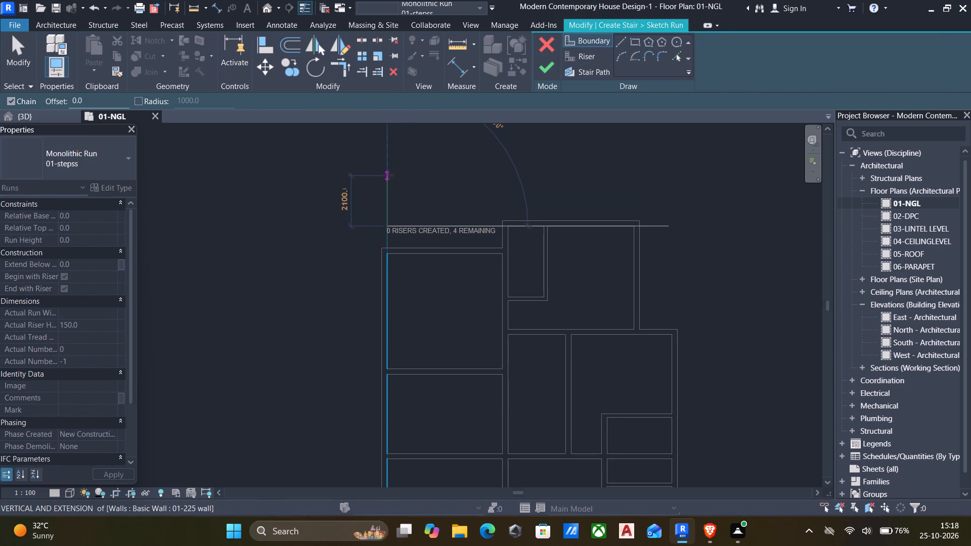
type("900")
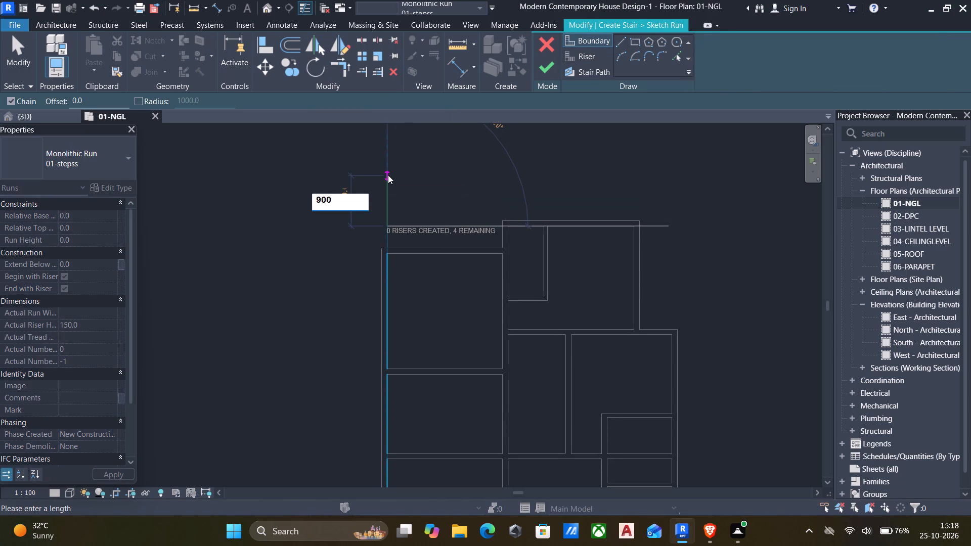
key("Return")
key("Return")
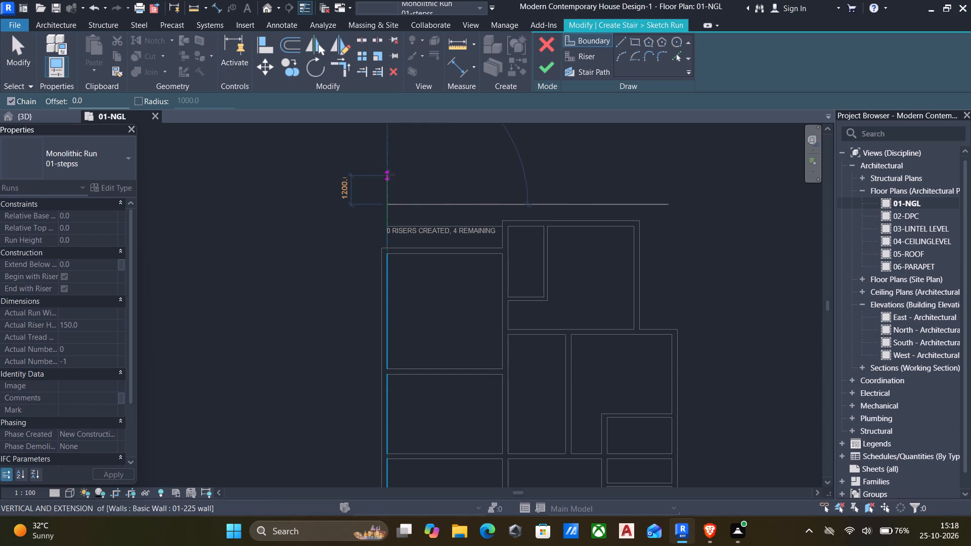
key("Escape")
Draw the second 900 mm run boundary outward from where the porch floor edge meets the adjoining room's wall.
scroll(499, 226, "up", 4)
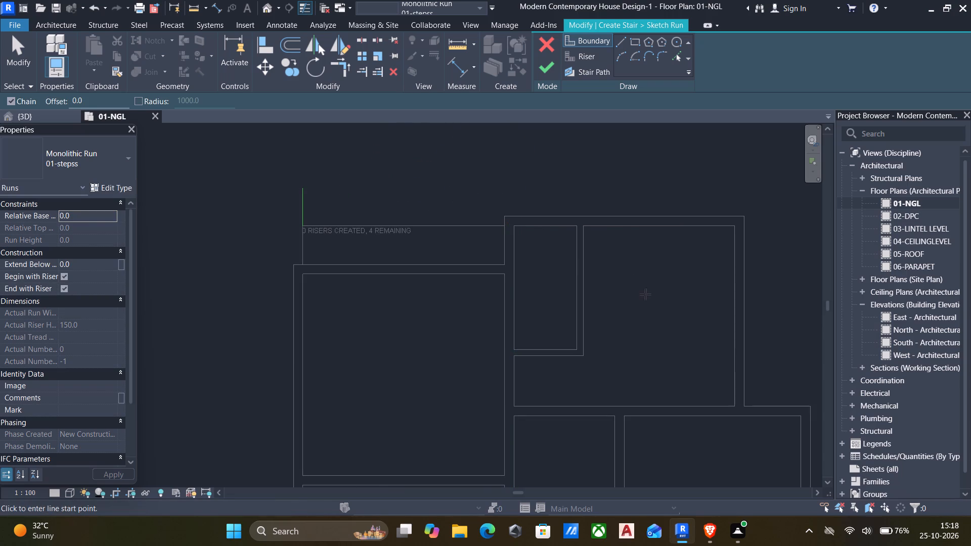
left_click(504, 228)
type("900")
key("Return")
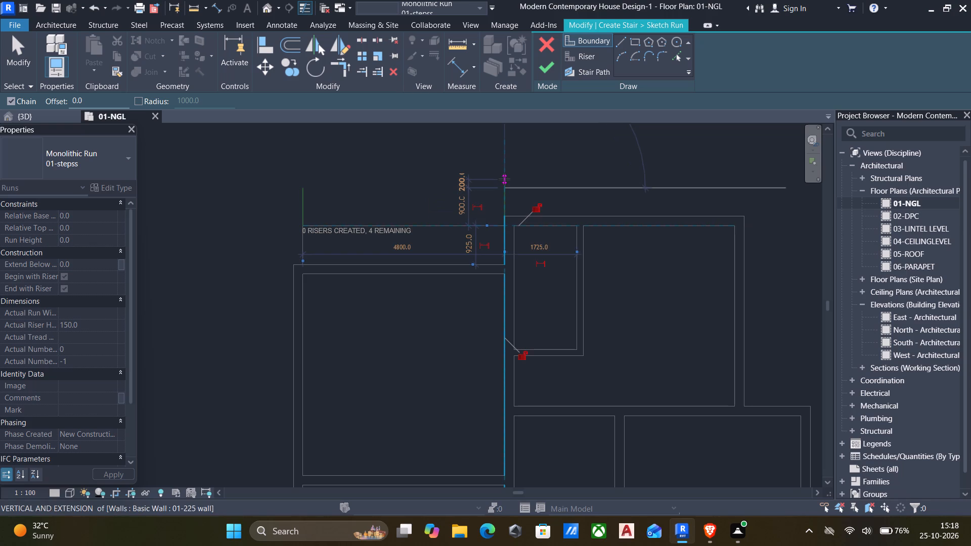
key("Escape")
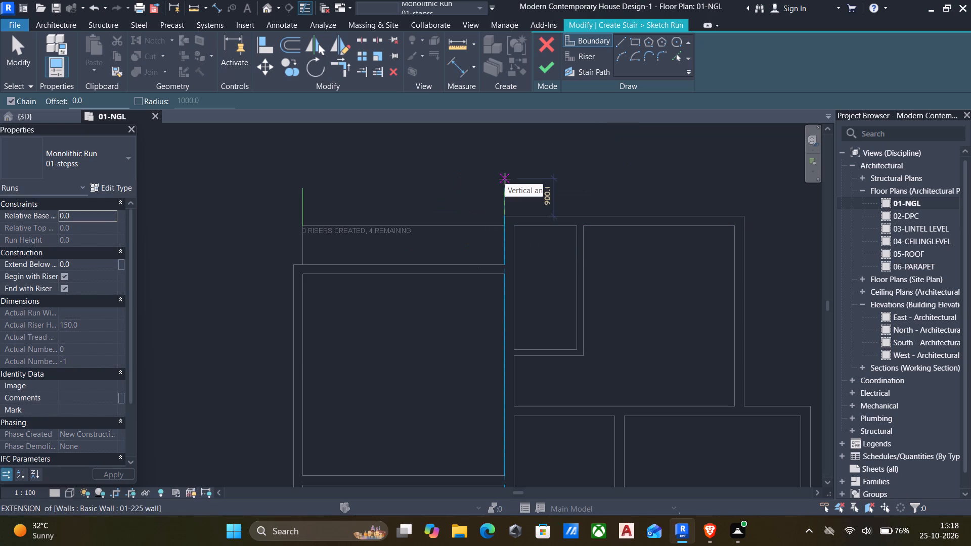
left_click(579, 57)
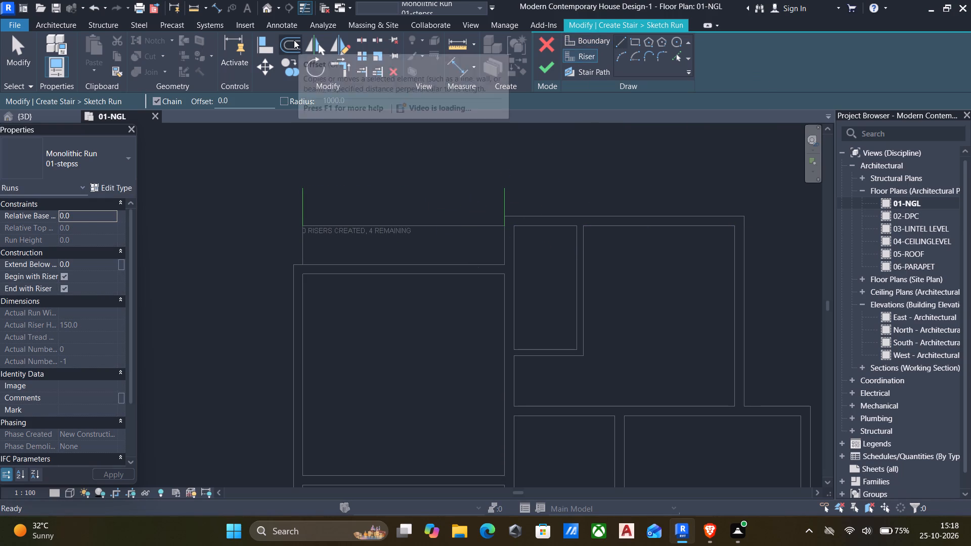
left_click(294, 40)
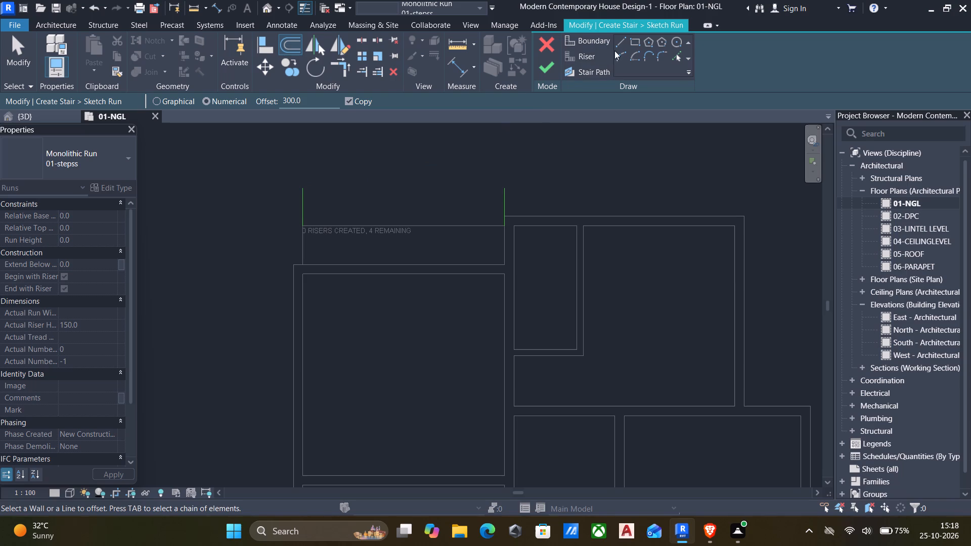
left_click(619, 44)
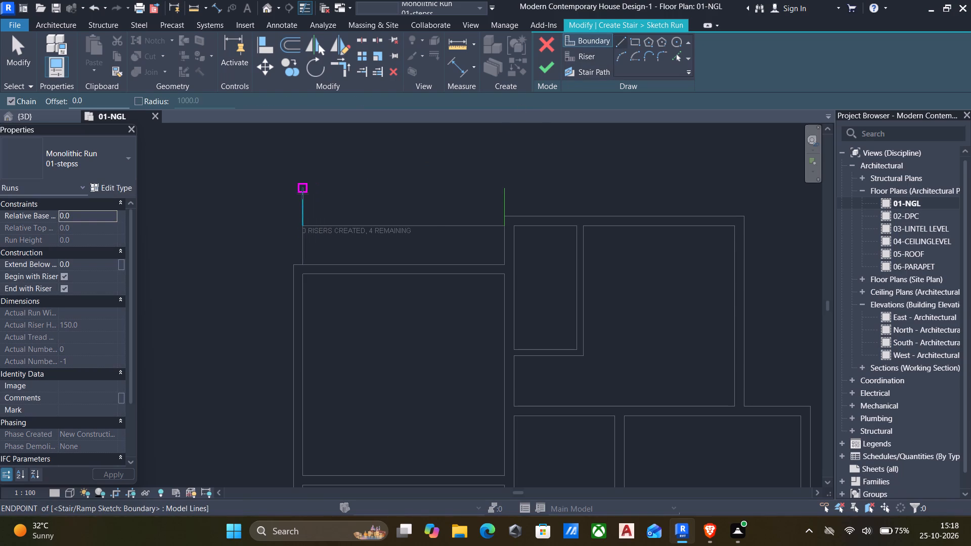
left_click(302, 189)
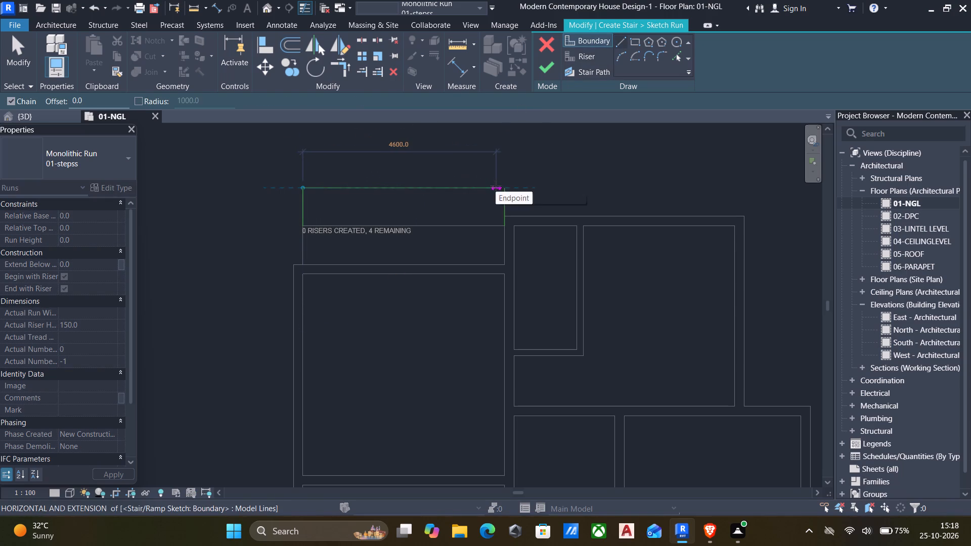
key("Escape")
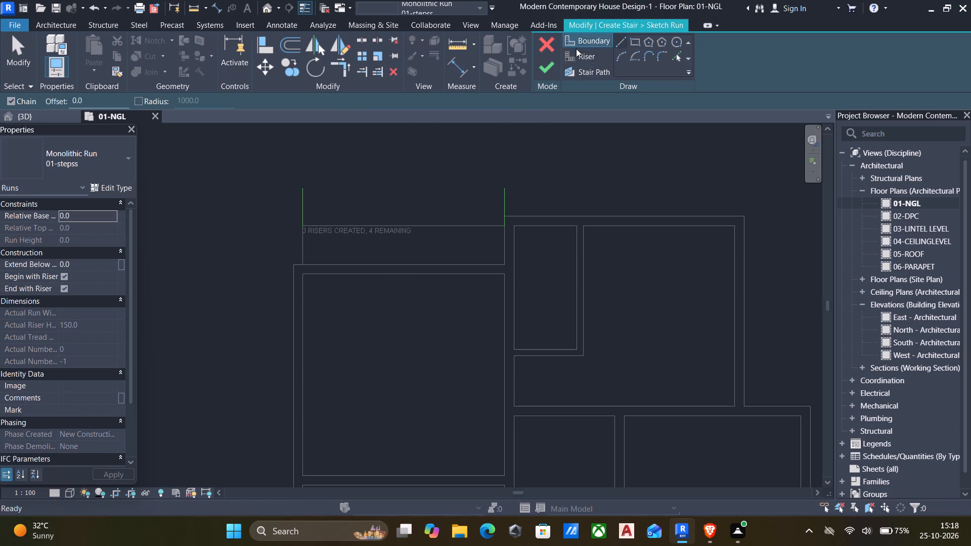
Draw the outermost riser line from the west boundary's outer end across and slightly past the opposite boundary, about 5025 mm long.
left_click(591, 64)
left_click(587, 59)
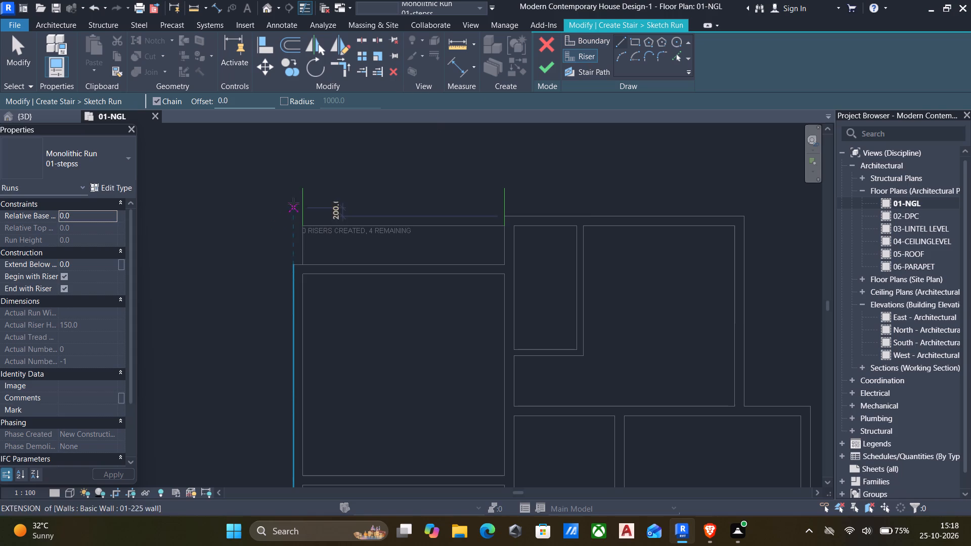
left_click(304, 189)
left_click(511, 188)
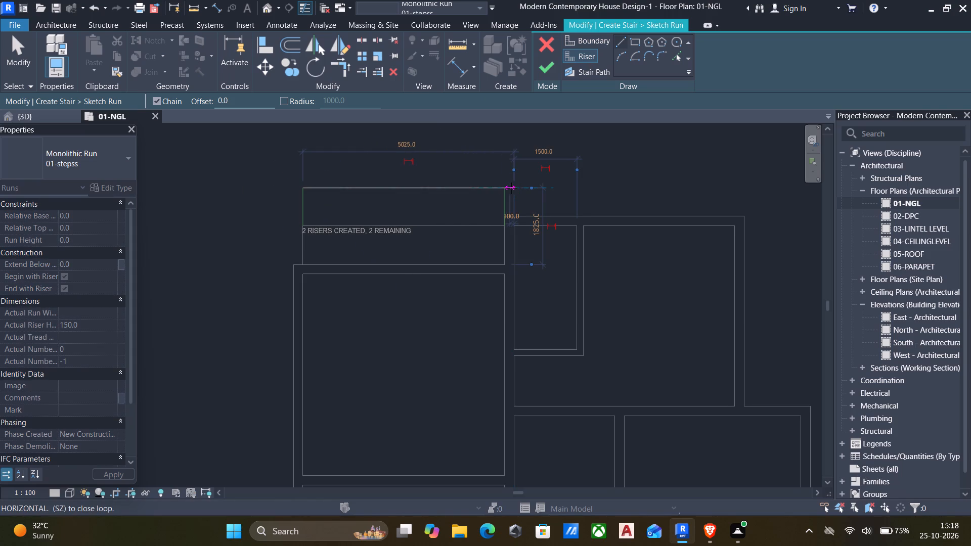
key("Escape")
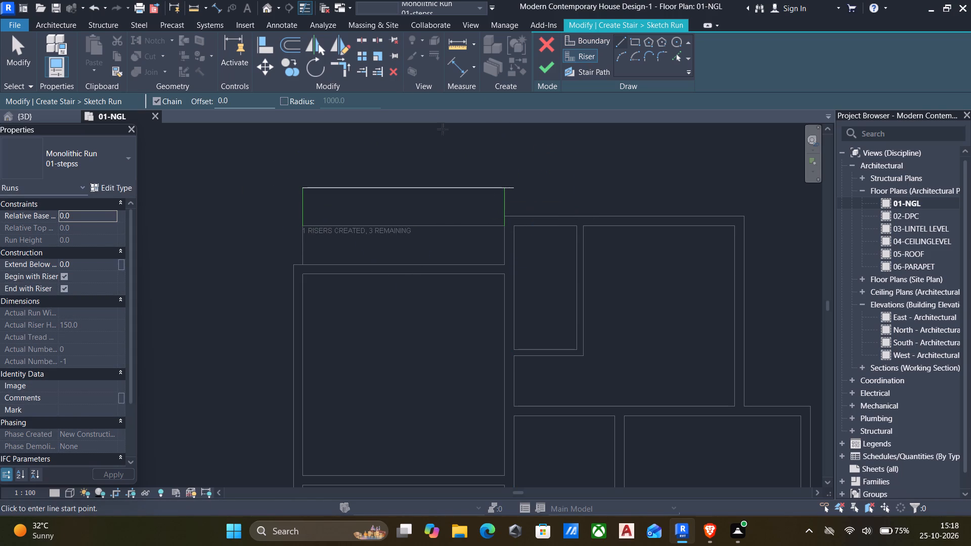
Offset copies of the riser line by 300 mm, one after another toward the house, until the last lies on the porch edge.
left_click(291, 47)
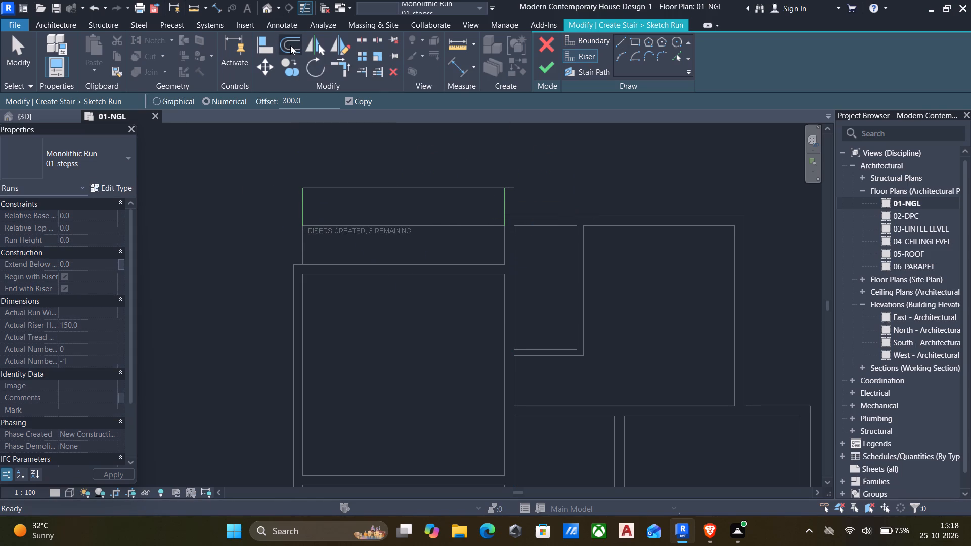
left_click(356, 192)
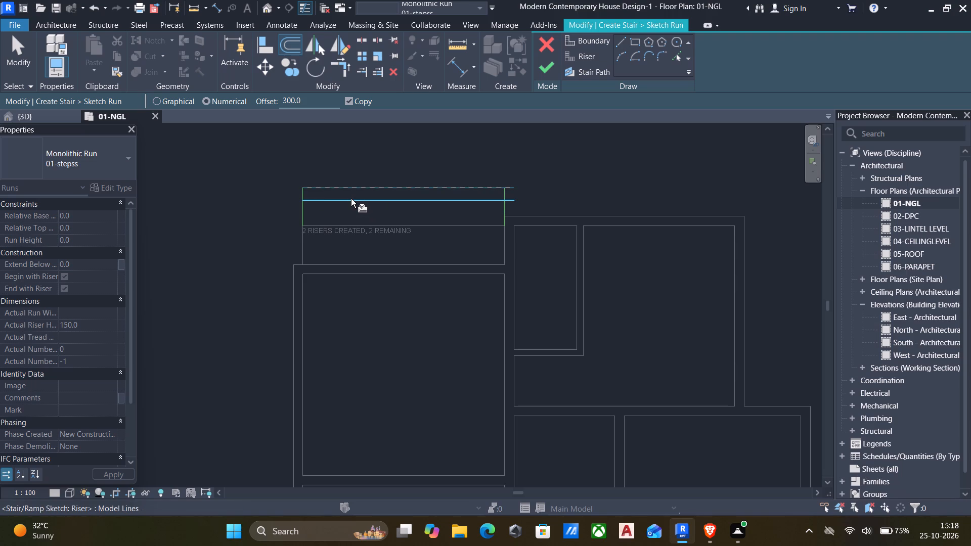
left_click(346, 204)
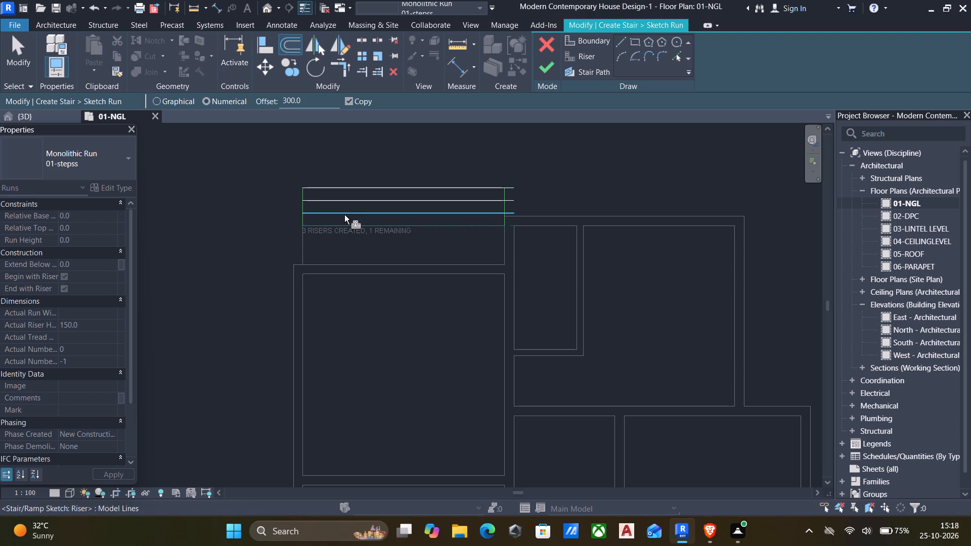
left_click(342, 213)
Trim all four overhanging riser lines back to the east boundary line and finish the run sketch.
left_click(382, 73)
scroll(487, 195, "up", 4)
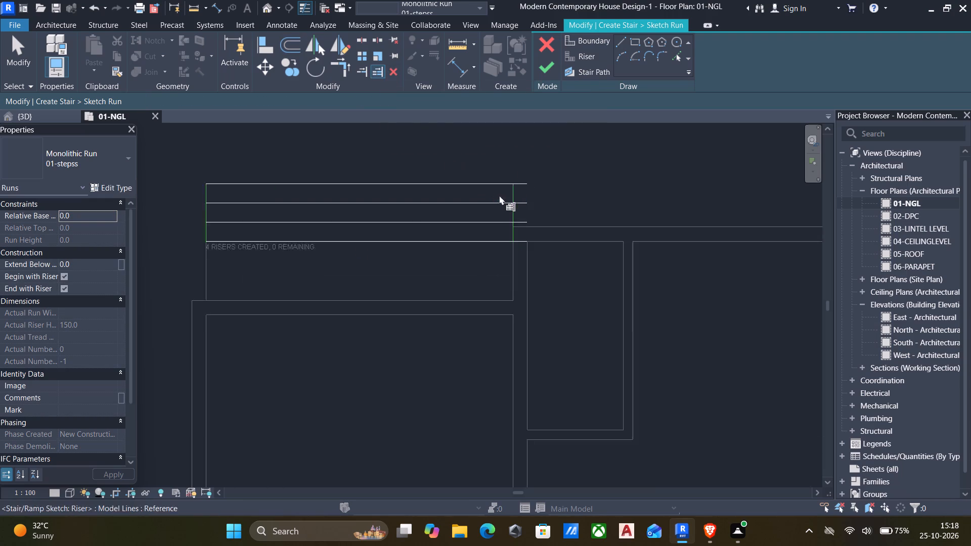
left_click(514, 190)
left_click_drag(471, 261, 471, 258)
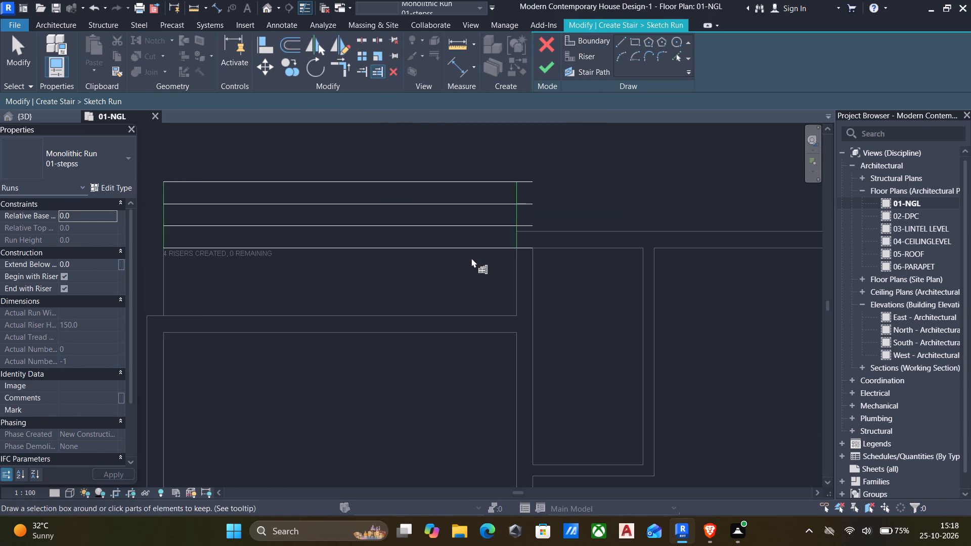
left_click_drag(471, 258, 443, 151)
scroll(560, 242, "down", 3)
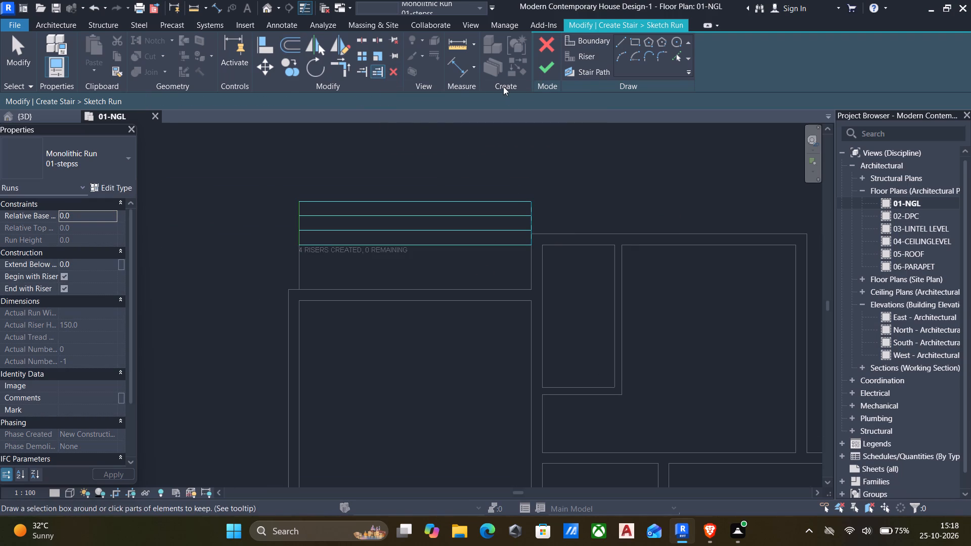
left_click(552, 67)
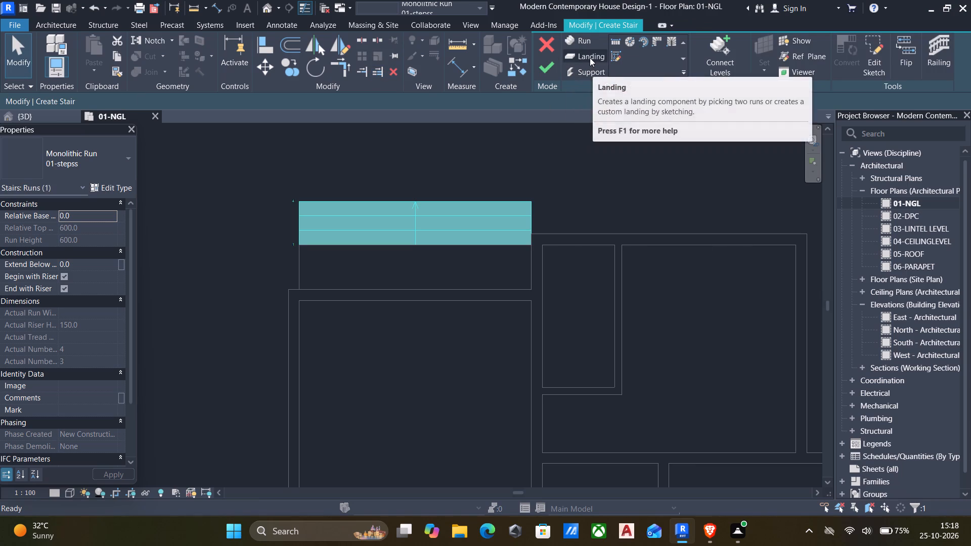
Flip the stair direction so it climbs toward the house, and finish the stair.
left_click(900, 45)
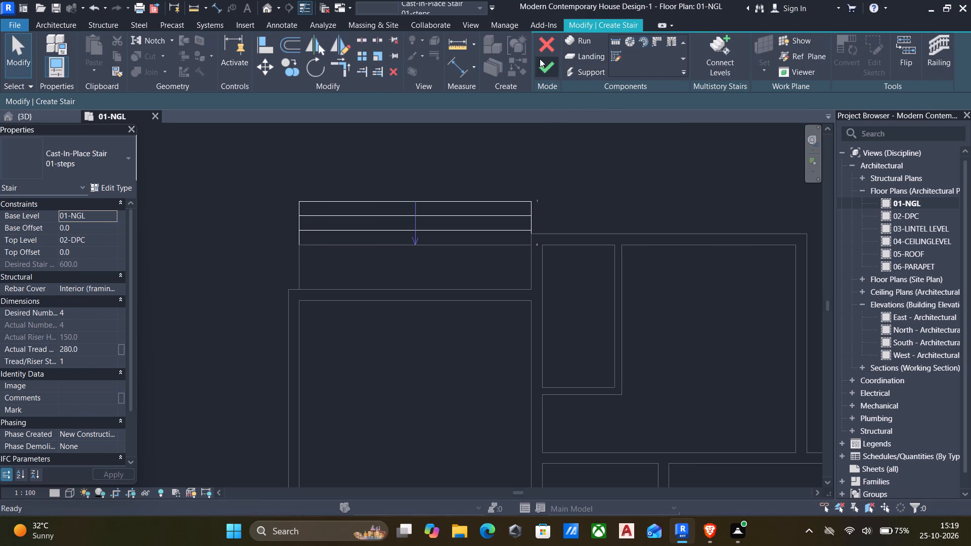
left_click(543, 63)
Examine the new rear porch steps in the 3D view from the back of the house.
scroll(442, 229, "down", 3)
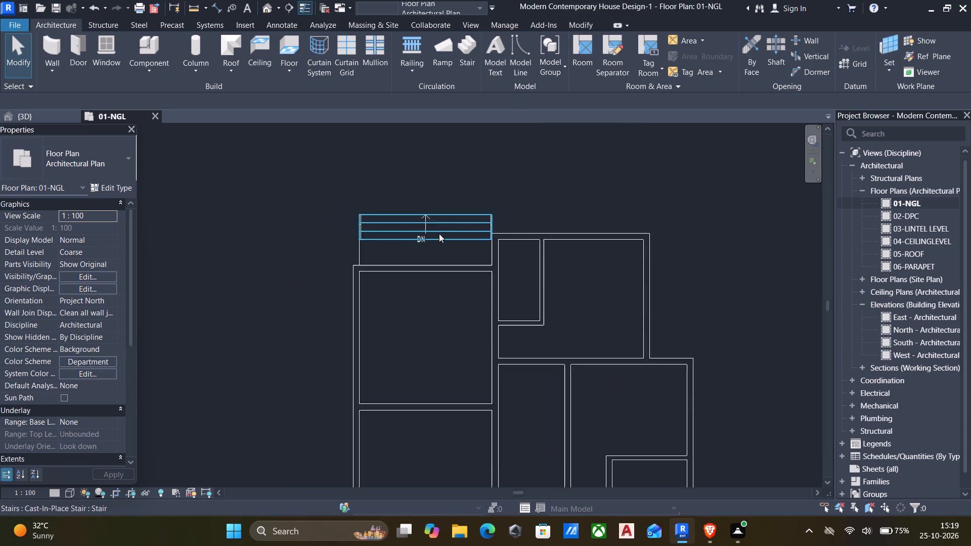
scroll(439, 234, "down", 2)
left_click(268, 7)
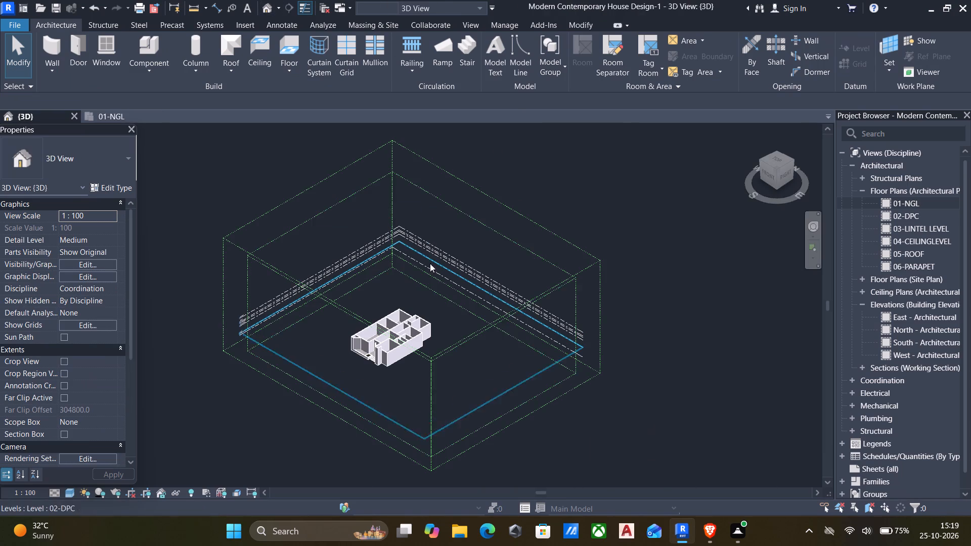
scroll(491, 338, "up", 4)
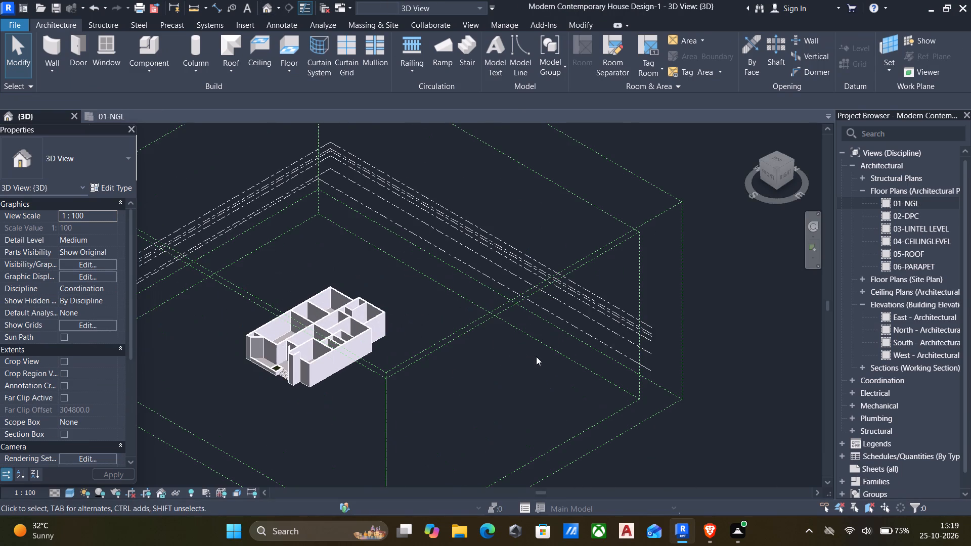
scroll(537, 359, "down", 3)
middle_click_drag(537, 360, 563, 308)
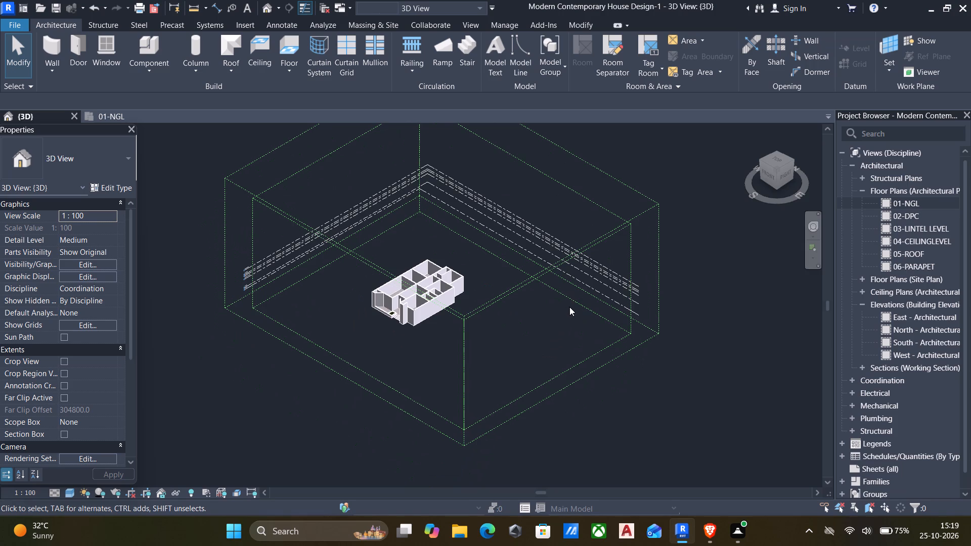
middle_click_drag(570, 308, 348, 293, "shift")
scroll(642, 353, "up", 6)
middle_click_drag(309, 260, 496, 265)
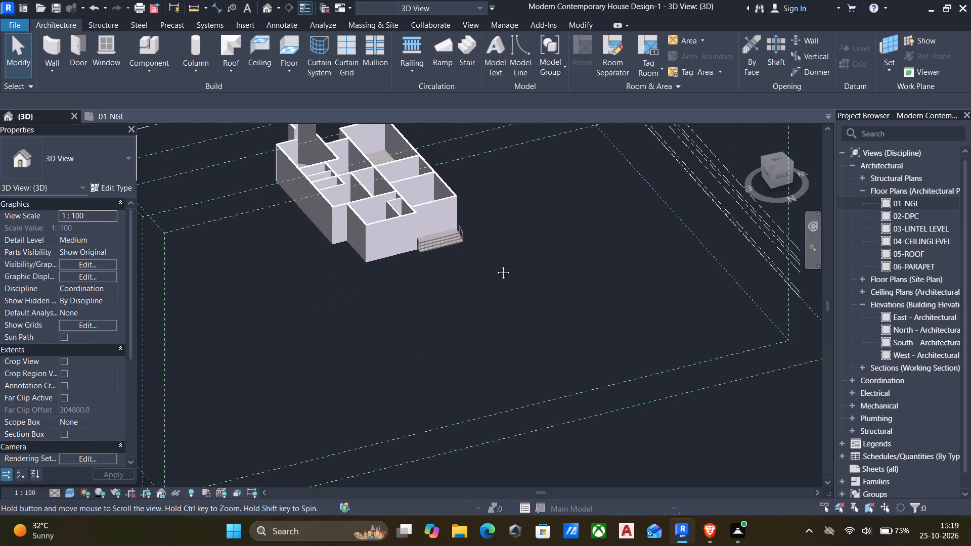
middle_click_drag(496, 265, 497, 265)
scroll(480, 245, "up", 7)
middle_click_drag(450, 264, 511, 278)
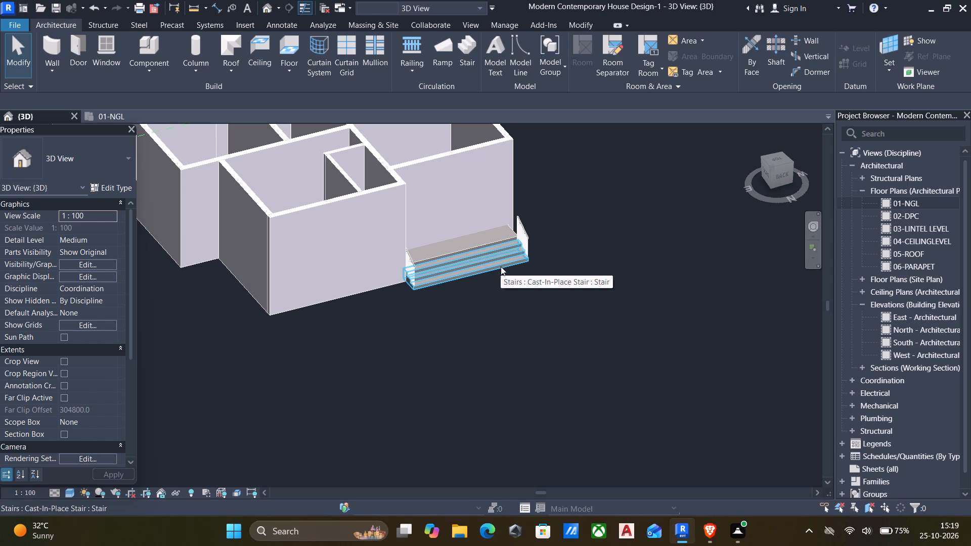
Examine the end profile and railings of the new rear steps up close in the 3D view.
scroll(499, 246, "up", 3)
middle_click_drag(499, 247, 439, 251, "shift")
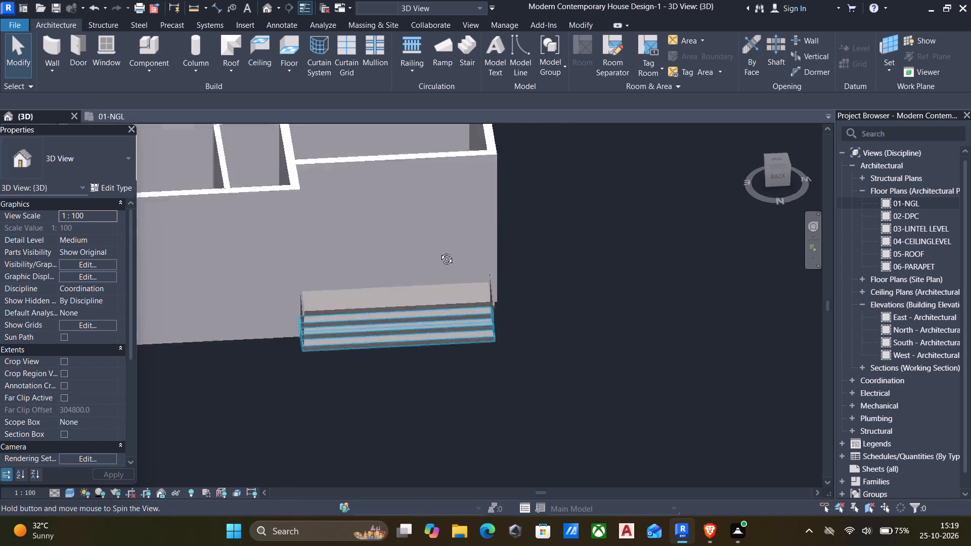
middle_click_drag(439, 251, 397, 227, "shift")
scroll(398, 417, "up", 6)
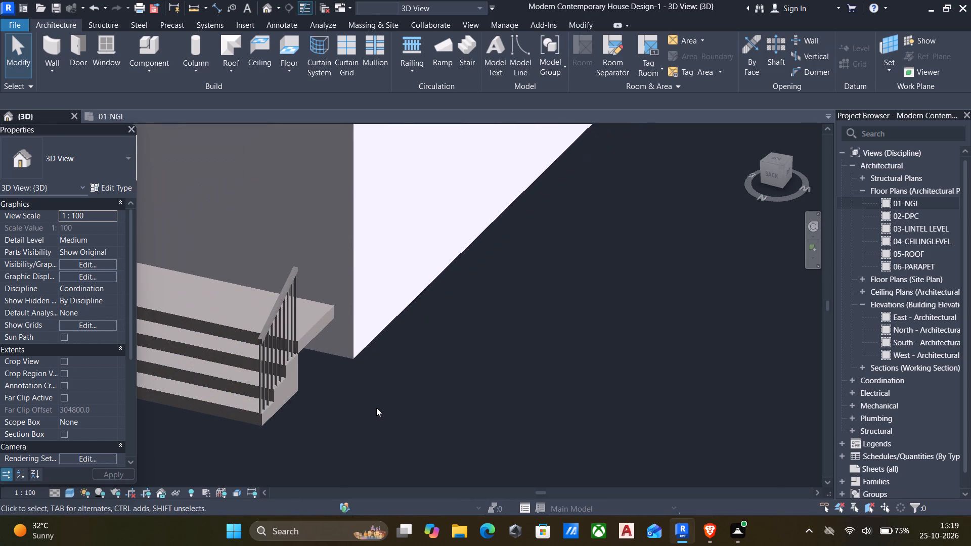
middle_click_drag(376, 409, 439, 396)
scroll(332, 343, "up", 5)
scroll(336, 351, "down", 2)
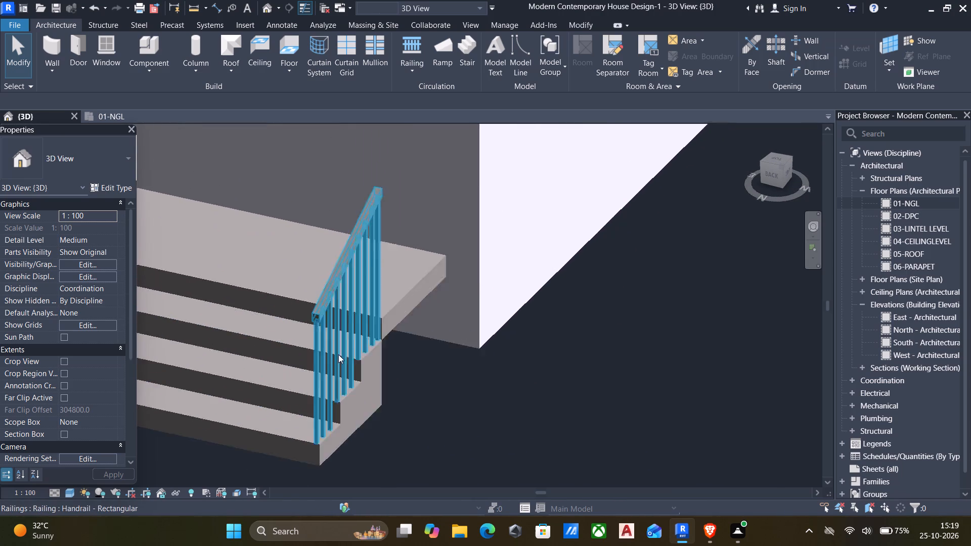
scroll(338, 354, "down", 4)
middle_click_drag(431, 360, 632, 341)
middle_click_drag(591, 369, 537, 282, "shift")
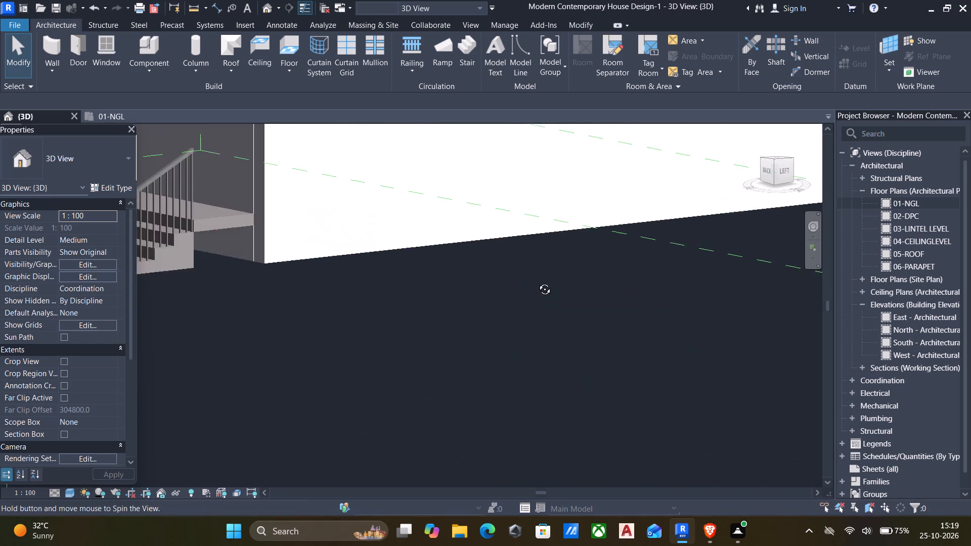
middle_click_drag(537, 282, 554, 281, "shift")
middle_click_drag(442, 295, 689, 321)
scroll(519, 293, "up", 6)
middle_click_drag(519, 295, 519, 296, "shift")
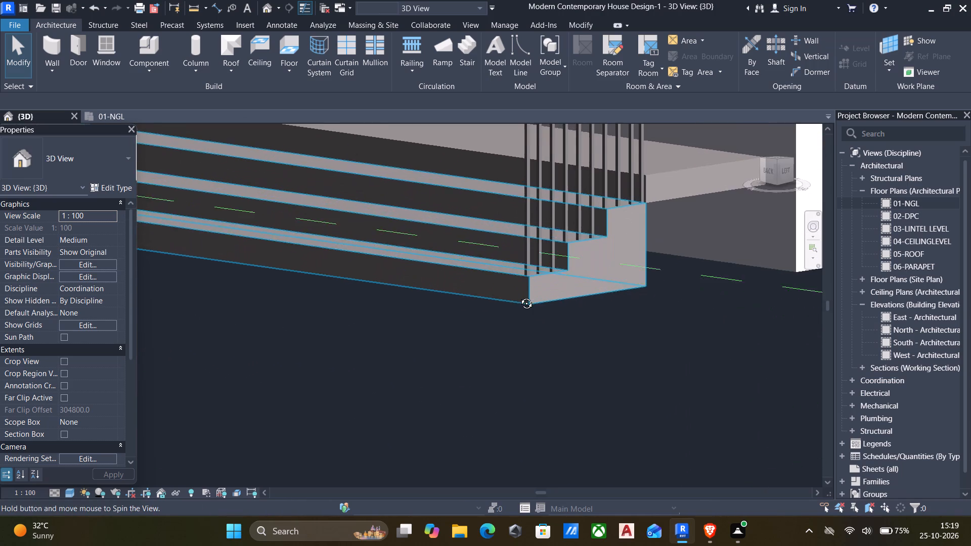
middle_click_drag(519, 296, 509, 275, "shift")
scroll(507, 274, "down", 3)
Examine the rear steps and porch slab from below and from the side, checking how they meet the house walls.
middle_click_drag(473, 374, 607, 464)
middle_click_drag(527, 381, 519, 300, "shift")
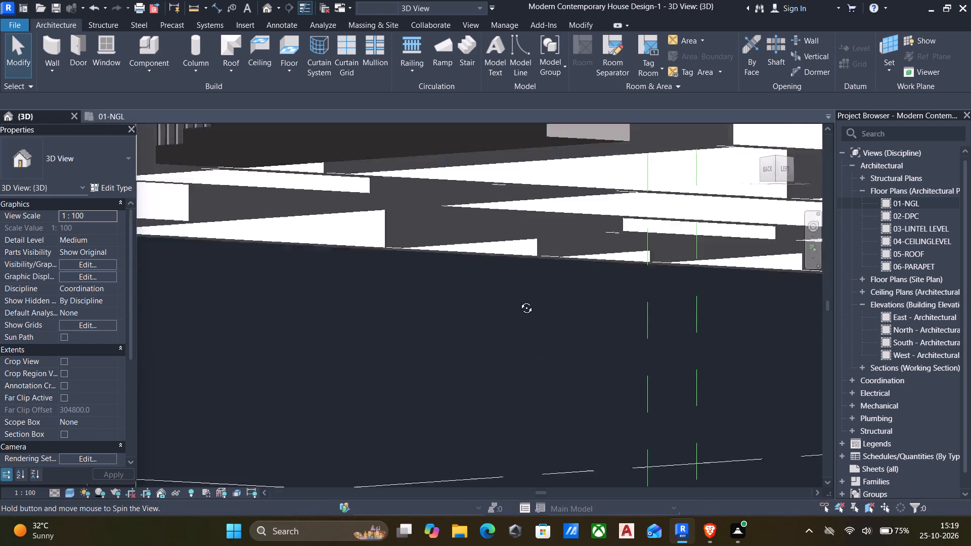
middle_click_drag(519, 300, 777, 410, "shift")
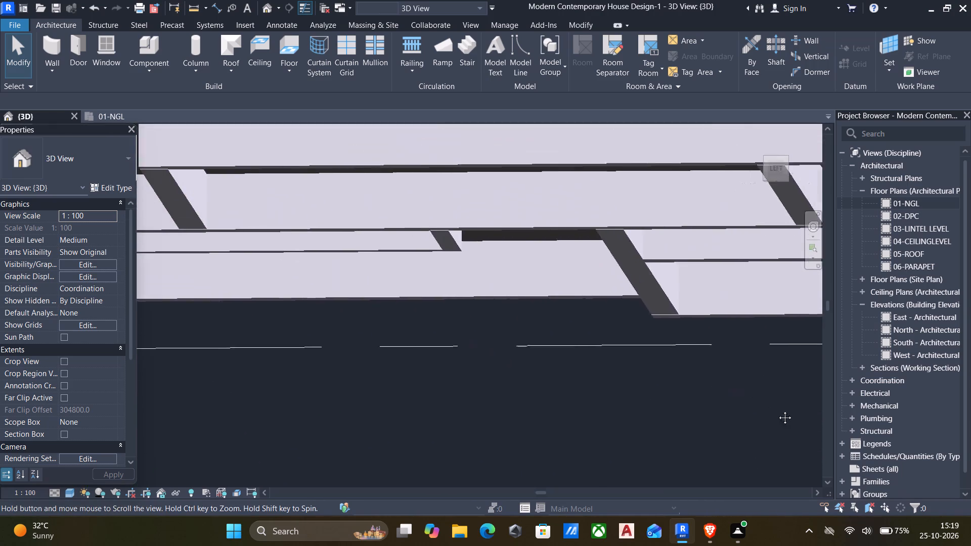
middle_click_drag(777, 410, 796, 451, "shift")
scroll(493, 382, "down", 3)
middle_click_drag(515, 383, 603, 388)
middle_click_drag(160, 280, 161, 280)
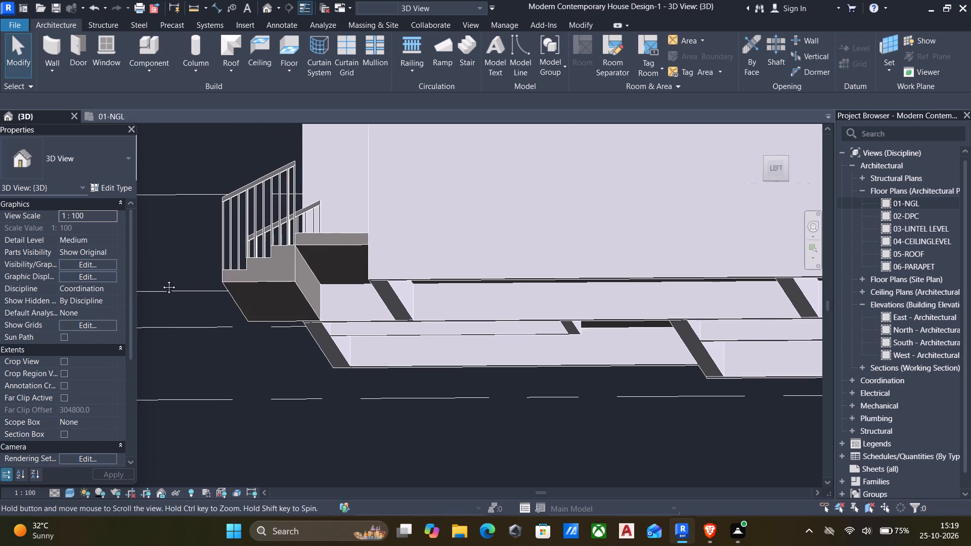
middle_click_drag(161, 280, 229, 303)
middle_click_drag(231, 286, 253, 301, "shift")
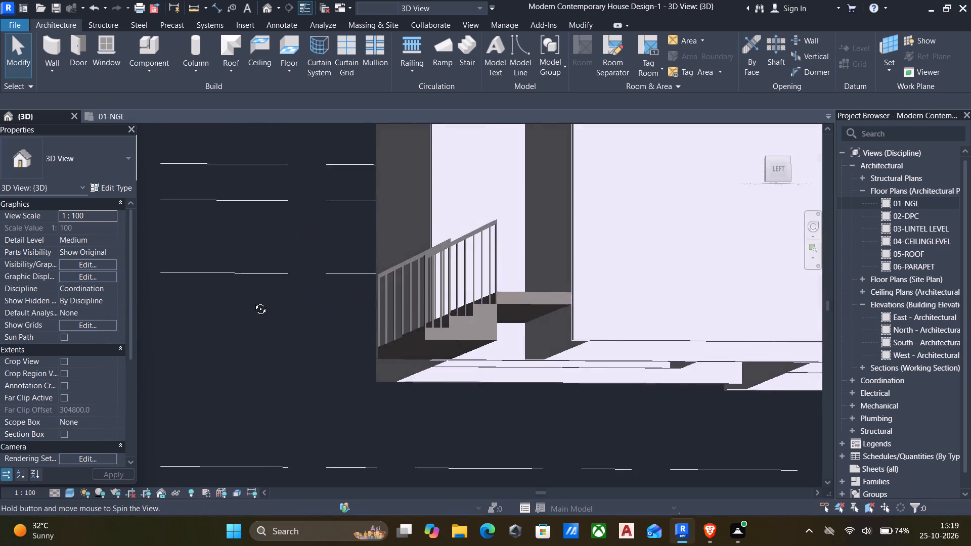
middle_click_drag(253, 301, 248, 328, "shift")
middle_click_drag(376, 397, 362, 249)
scroll(428, 292, "up", 4)
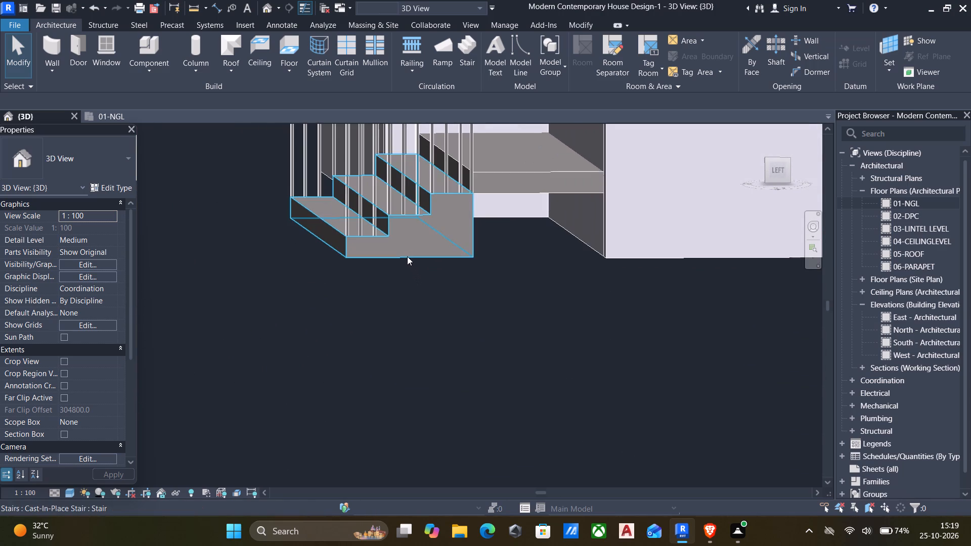
scroll(422, 242, "down", 3)
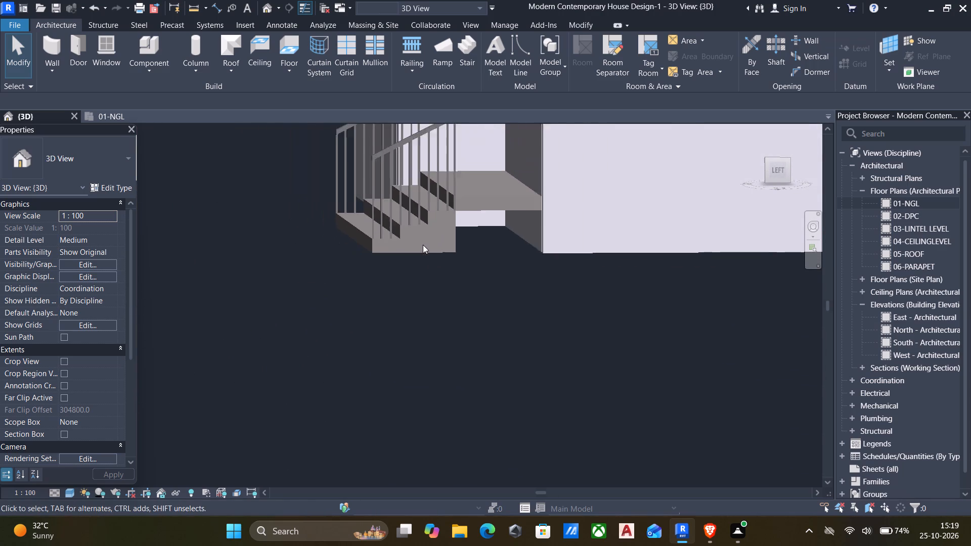
scroll(423, 245, "down", 1)
scroll(496, 262, "down", 3)
middle_click_drag(484, 274, 517, 310, "shift")
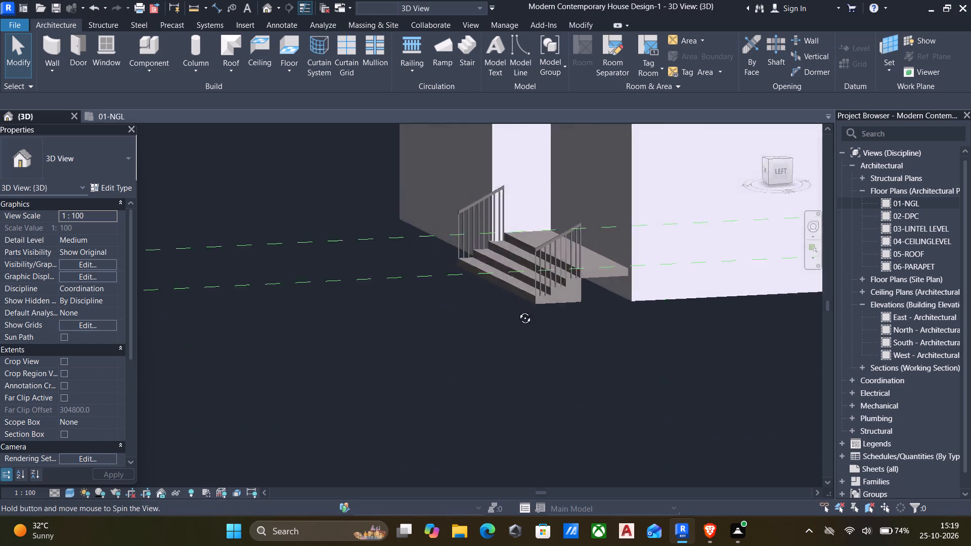
middle_click_drag(517, 310, 566, 365, "shift")
scroll(568, 367, "down", 7)
middle_click_drag(569, 373, 338, 290)
scroll(335, 293, "up", 1)
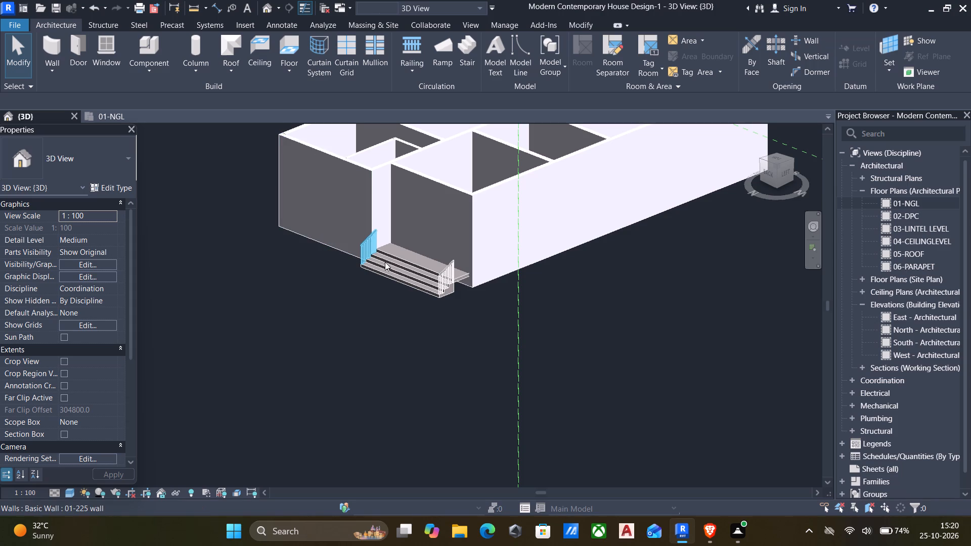
Review the type properties of the rear stair, 01-steps, and of its run type, 01-stepss, without changing them.
left_click(408, 267)
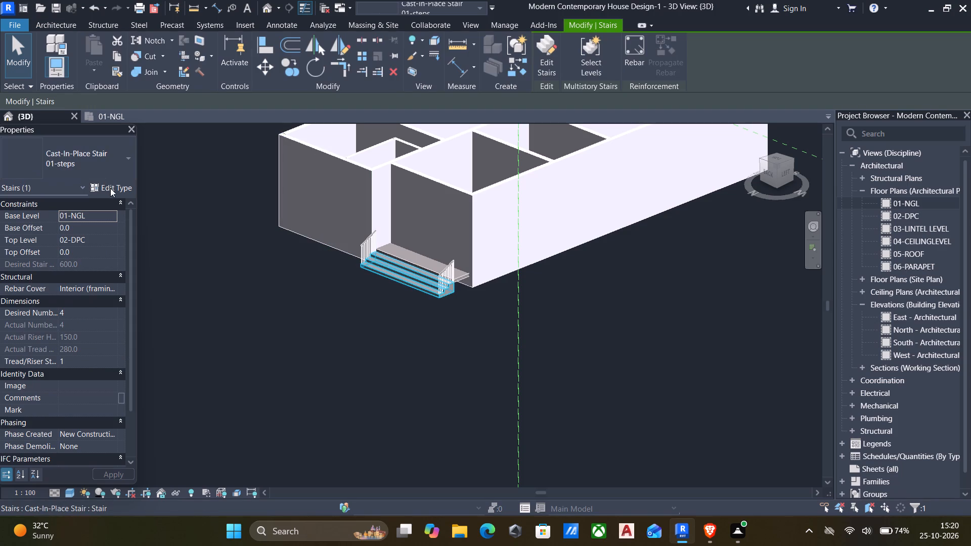
left_click(110, 188)
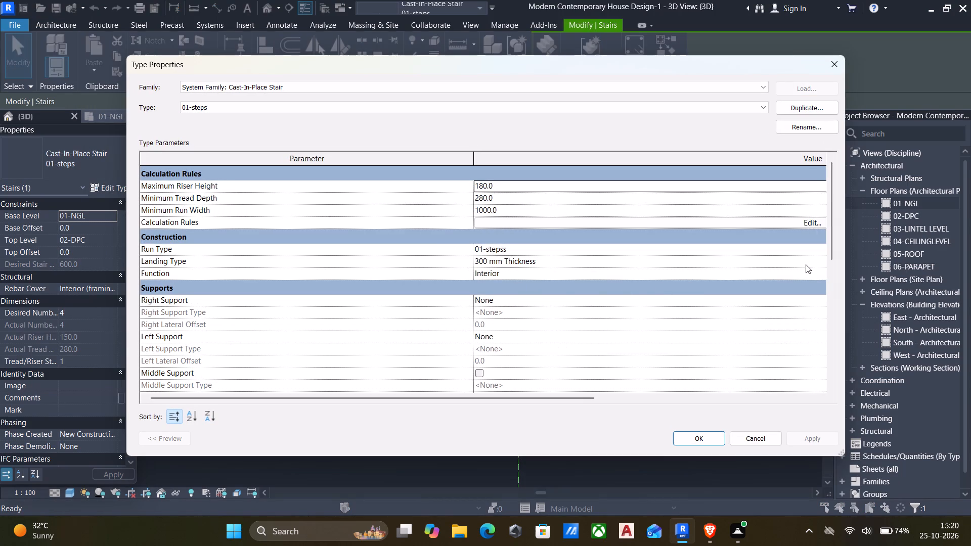
left_click(821, 247)
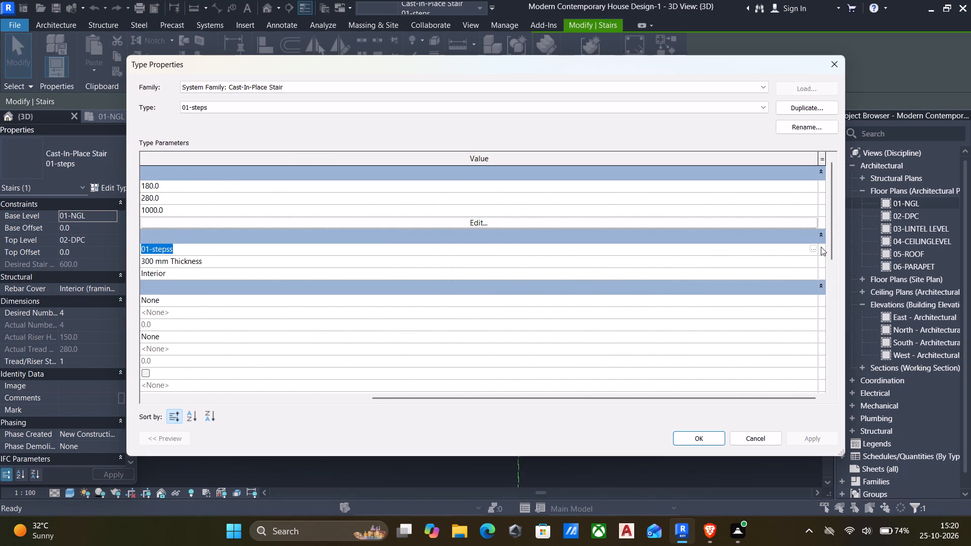
left_click(810, 250)
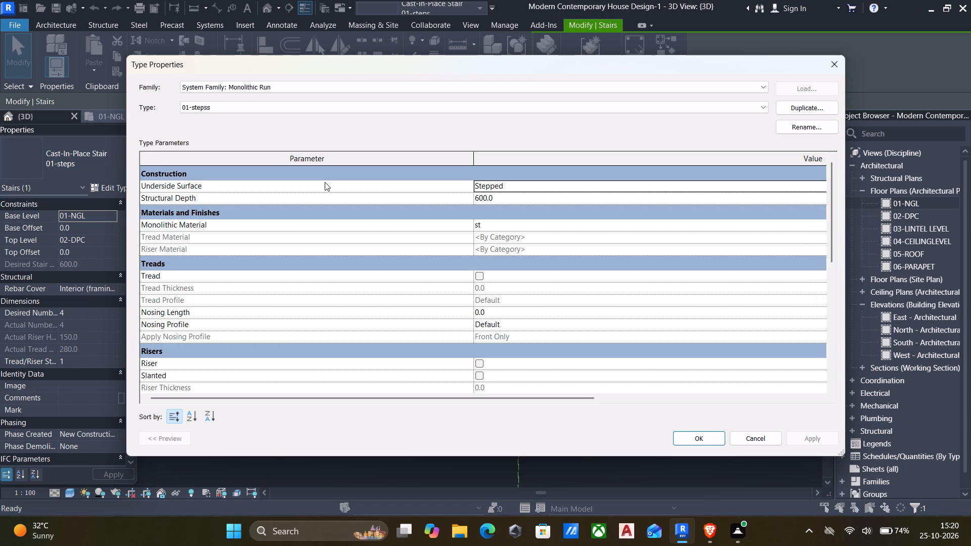
left_click(828, 62)
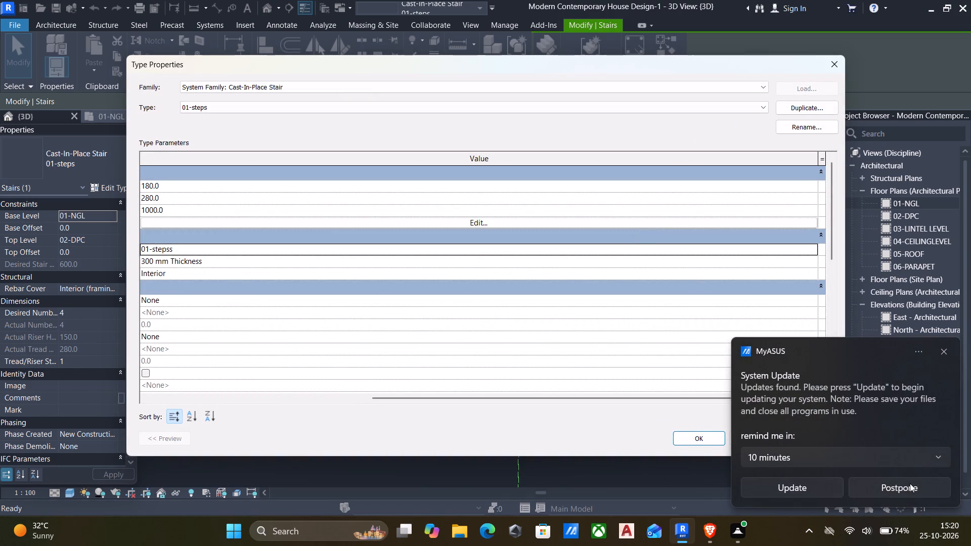
left_click(946, 350)
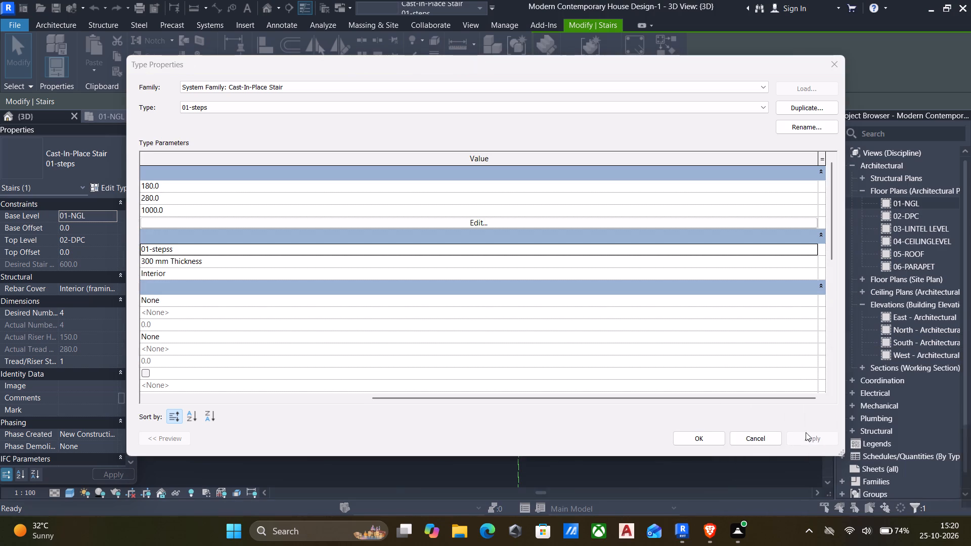
left_click(714, 434)
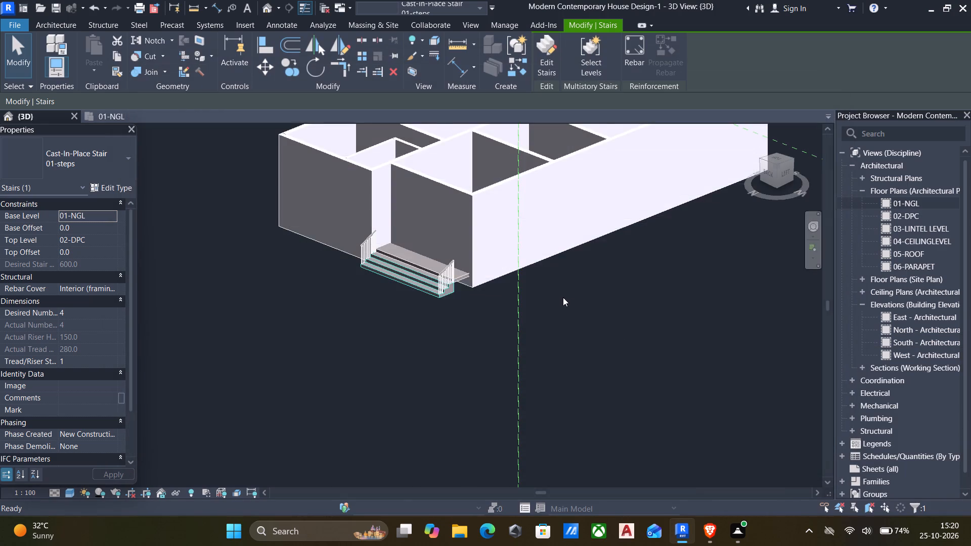
In the 01-NGL floor plan, copy the short 01-225 wall on the front steps' west side to the rear porch's west edge, against the house corner.
scroll(563, 297, "down", 3)
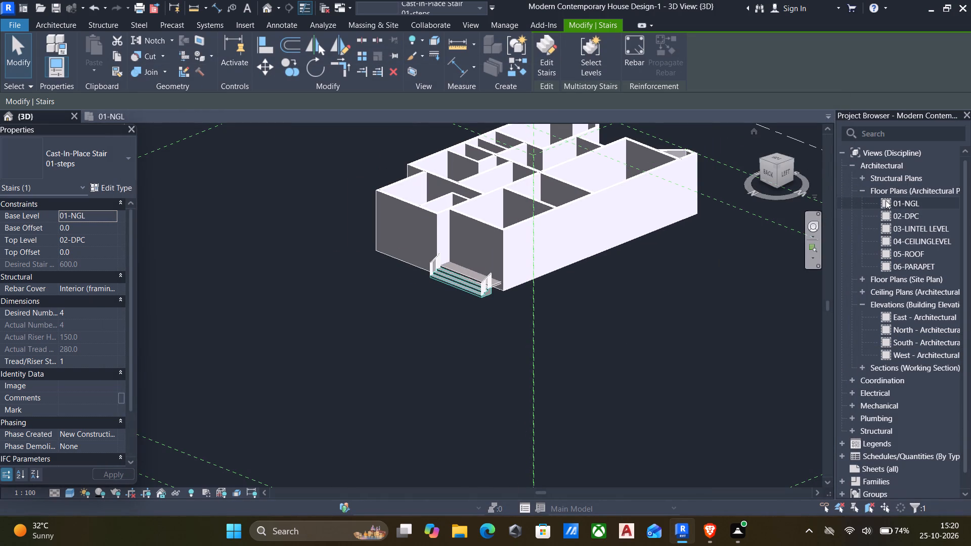
double_click(886, 200)
scroll(495, 359, "down", 6)
middle_click_drag(482, 374, 491, 241)
scroll(474, 335, "up", 6)
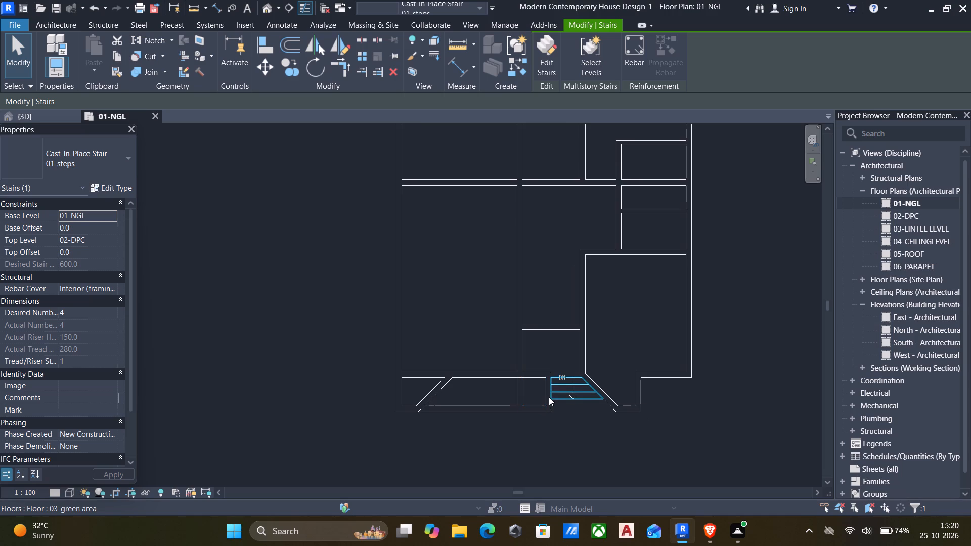
scroll(548, 394, "up", 4)
left_click(543, 395)
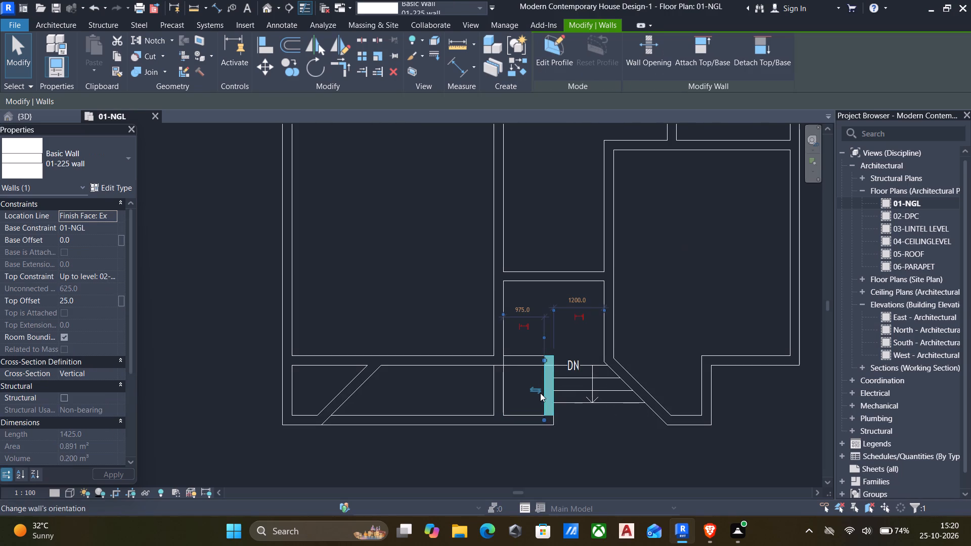
type("co")
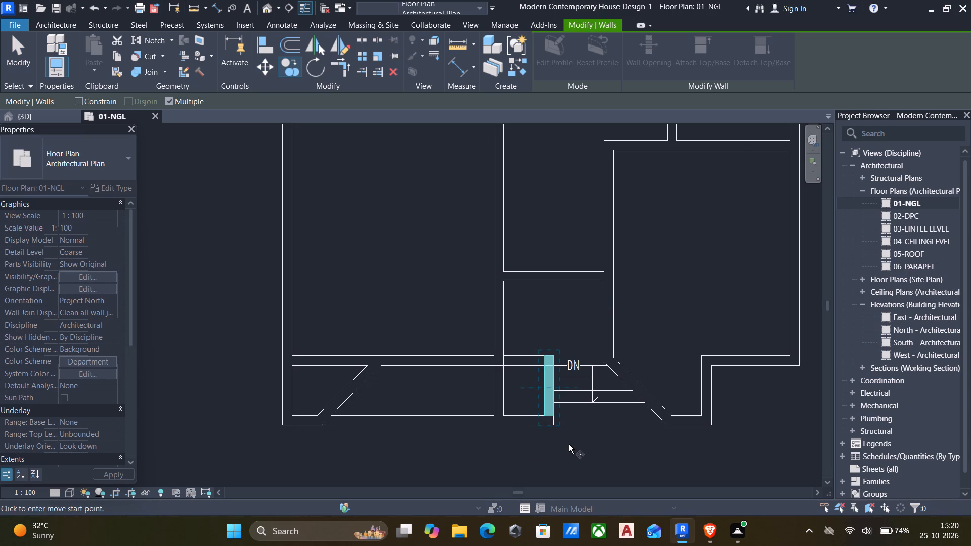
left_click(553, 413)
middle_click_drag(433, 247, 451, 409)
scroll(452, 408, "down", 1)
middle_click_drag(436, 348, 443, 469)
middle_click_drag(441, 422, 442, 529)
scroll(391, 374, "down", 1)
middle_click_drag(390, 372, 406, 447)
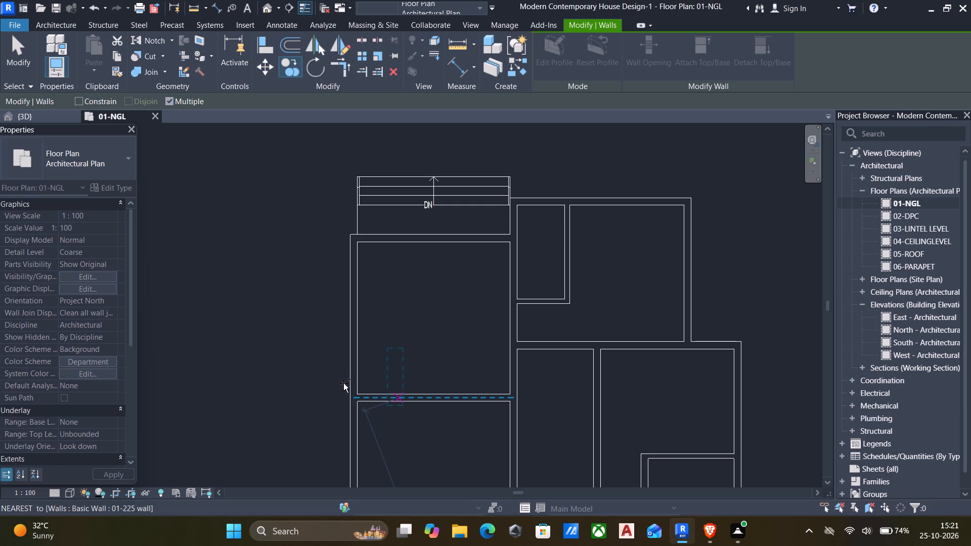
scroll(400, 204, "up", 4)
scroll(332, 253, "up", 4)
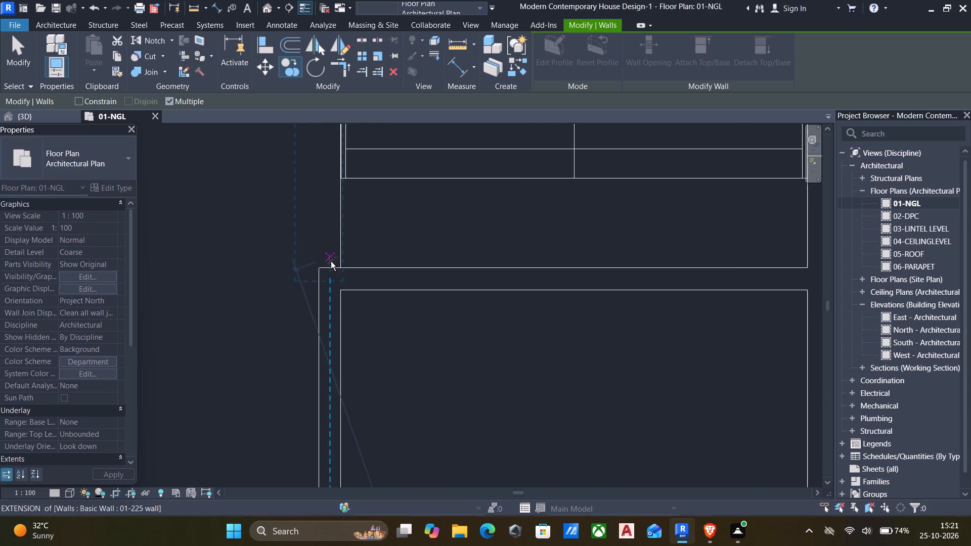
left_click(341, 267)
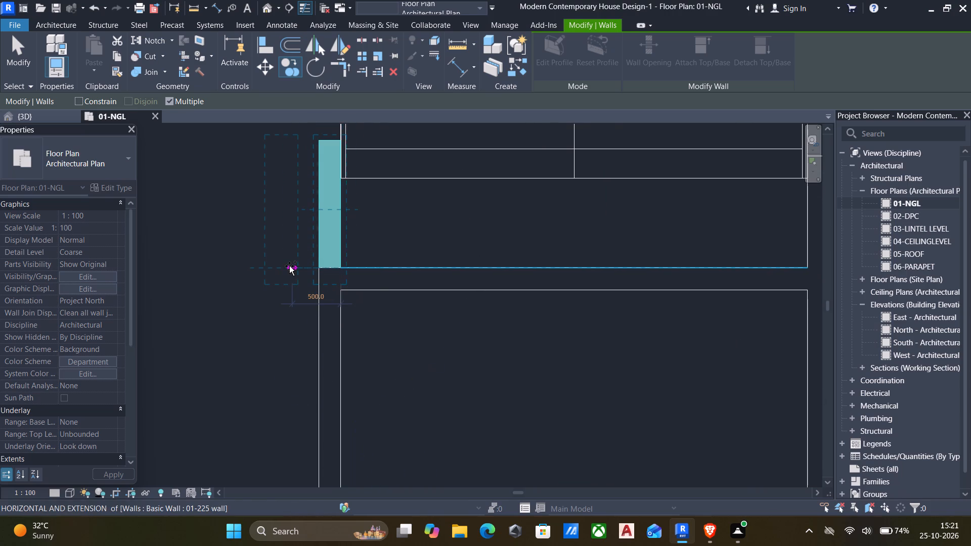
key("Escape")
middle_click_drag(287, 249, 324, 337)
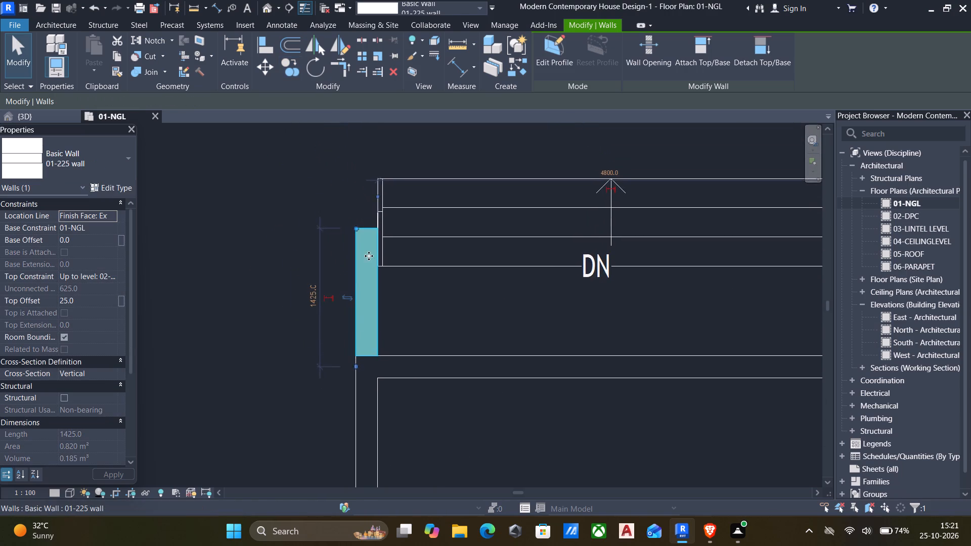
key("Escape")
Inspect the copied wall's junction with the house corner, switching thin lines off and back on.
scroll(384, 202, "up", 5)
scroll(322, 273, "down", 3)
middle_click_drag(315, 285, 337, 215)
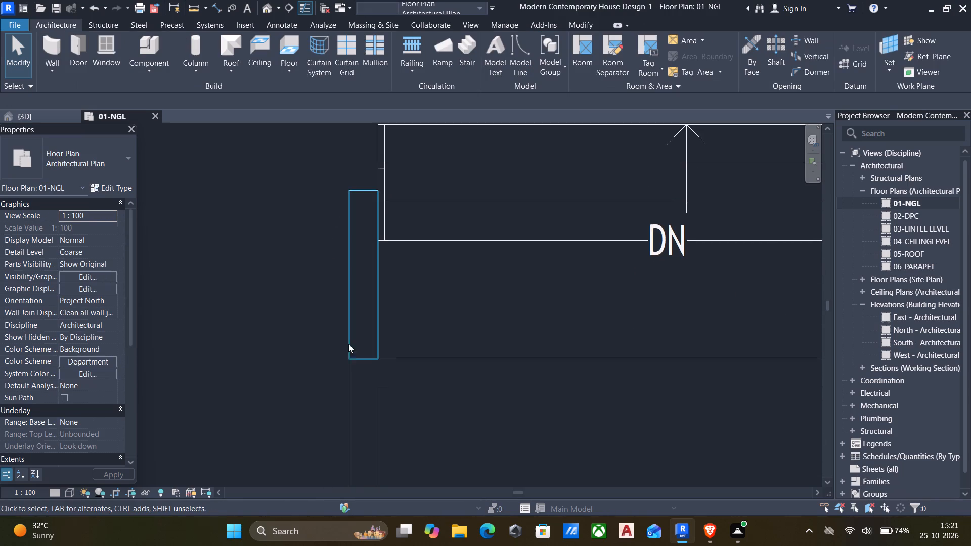
middle_click_drag(350, 353, 355, 339)
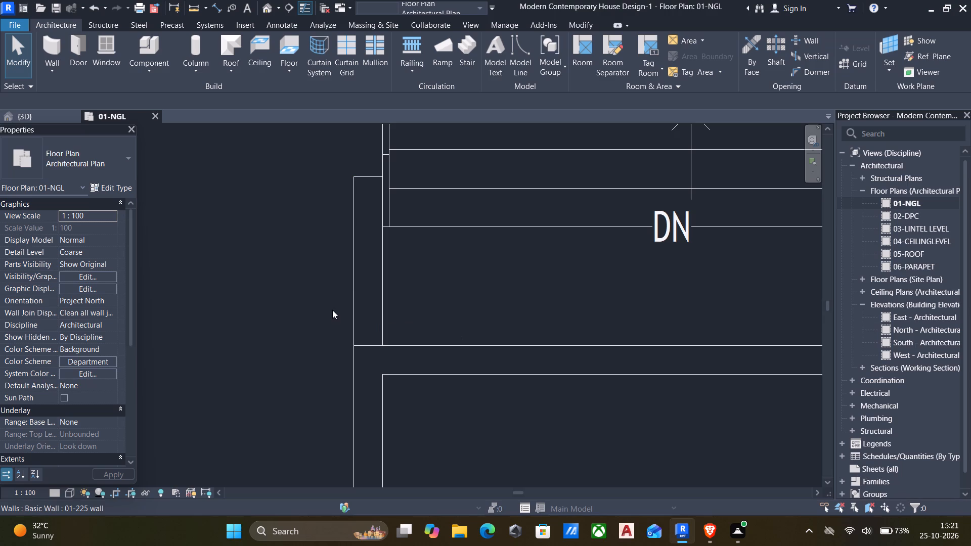
left_click(354, 293)
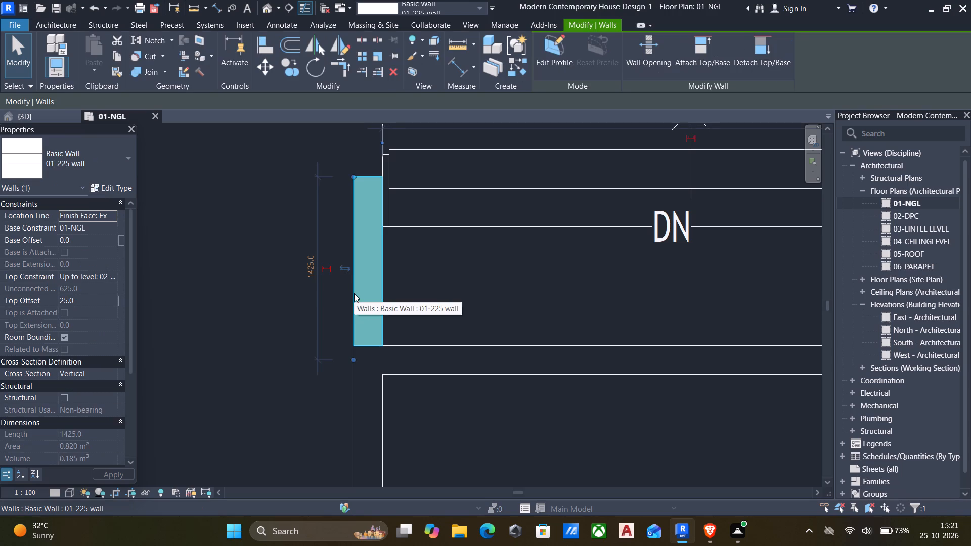
type("tl")
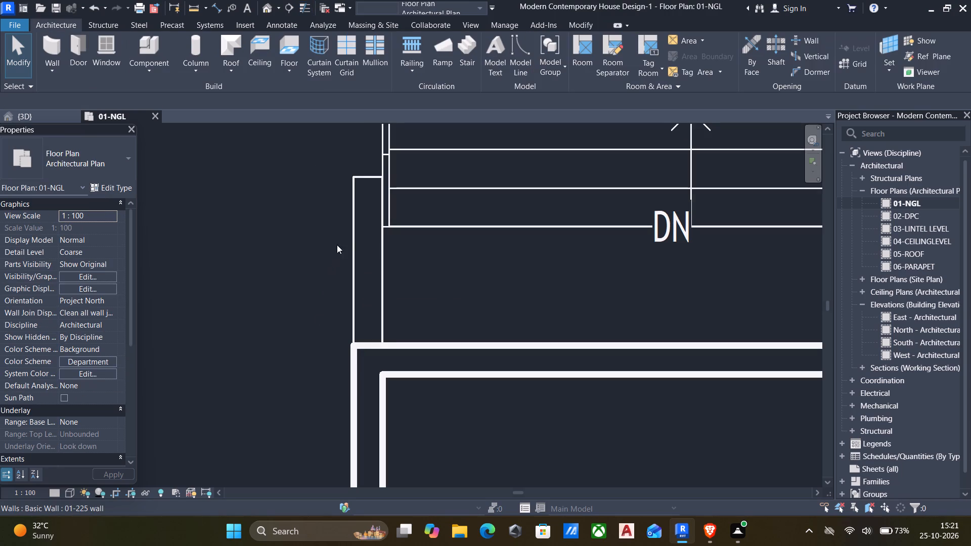
scroll(354, 333, "up", 4)
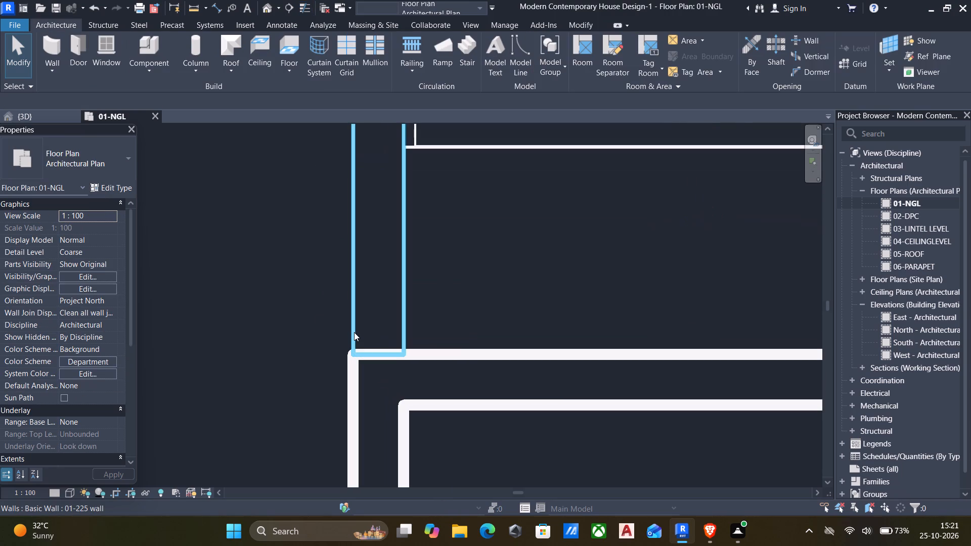
type("tl")
scroll(355, 332, "down", 6)
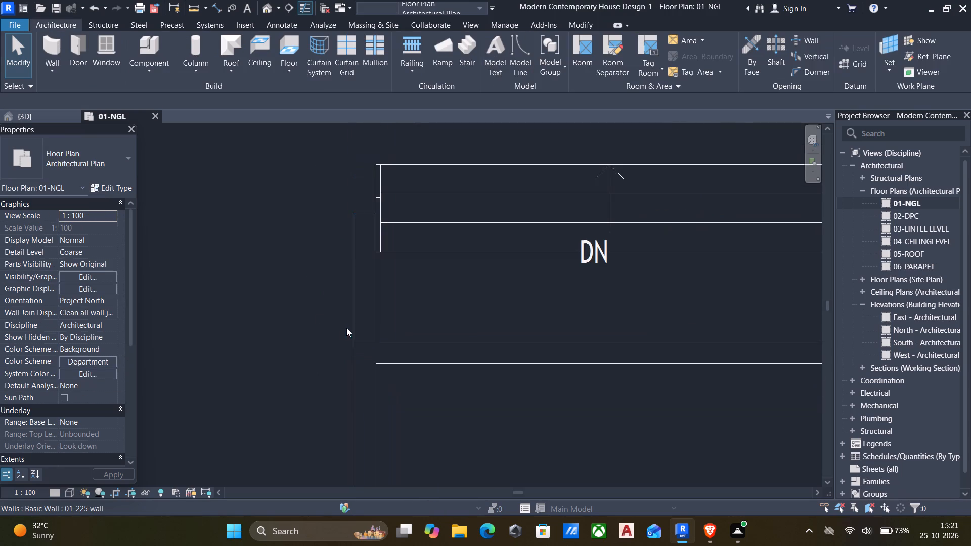
middle_click_drag(338, 322, 358, 293)
middle_click_drag(350, 294, 381, 307)
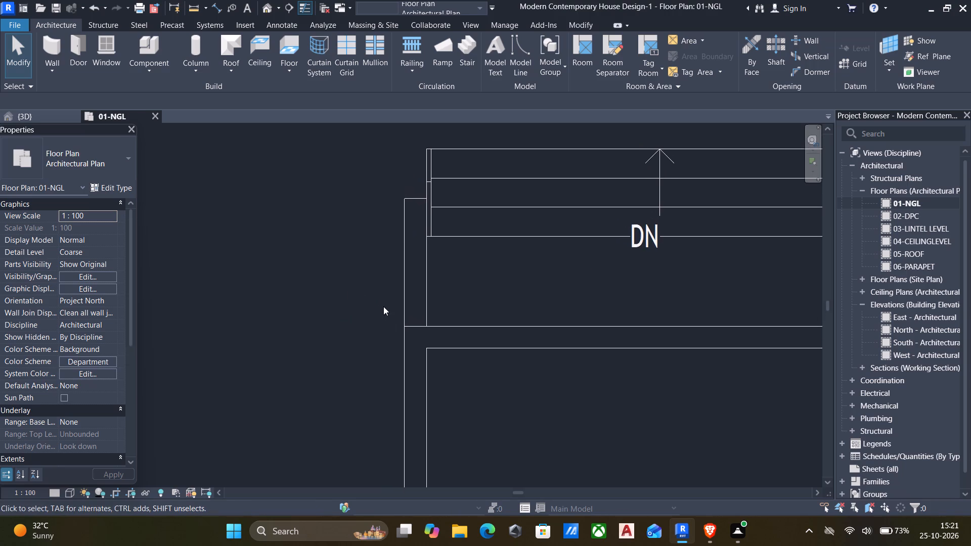
Align the north end of the copied 01-225 wall with the rear stair's edge where it meets the porch.
scroll(436, 252, "up", 4)
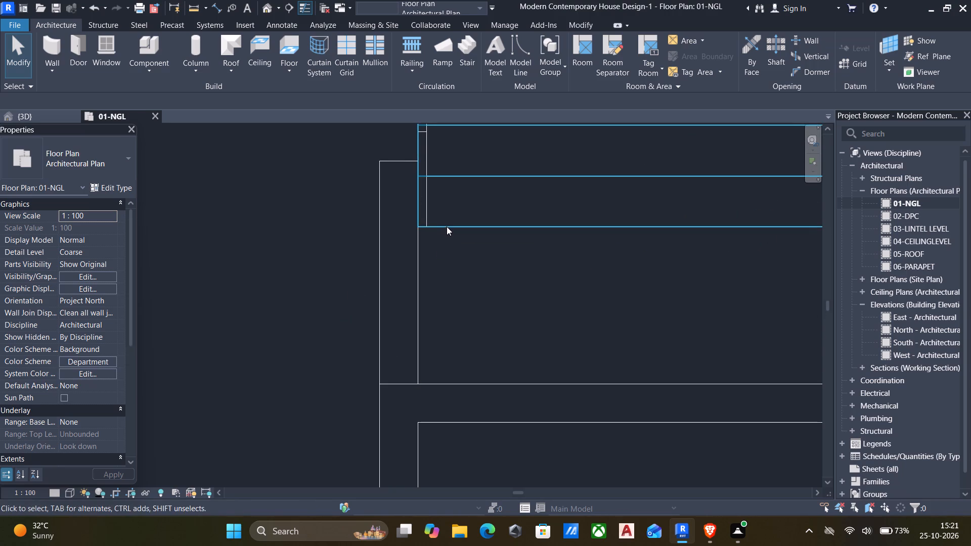
key("a")
key("l")
left_click(449, 229)
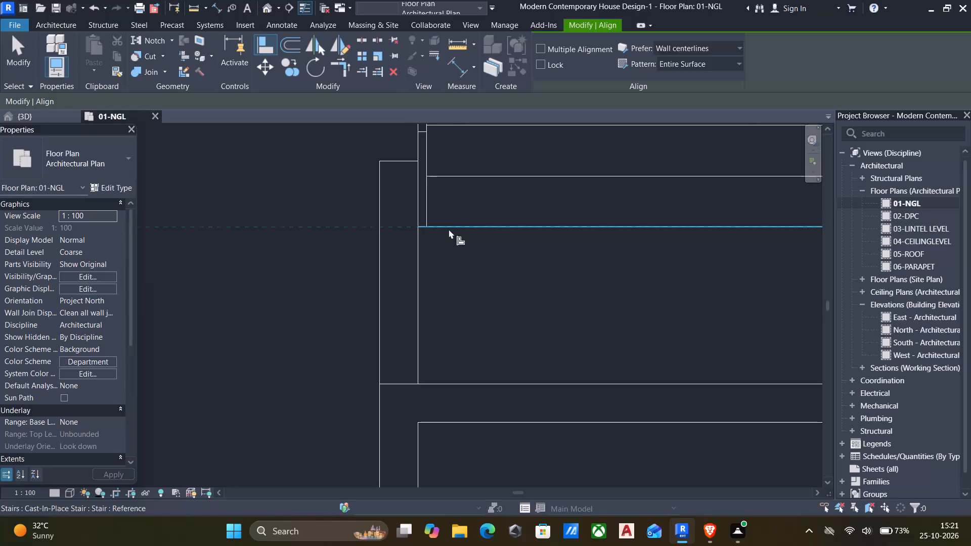
left_click(403, 165)
scroll(354, 287, "down", 4)
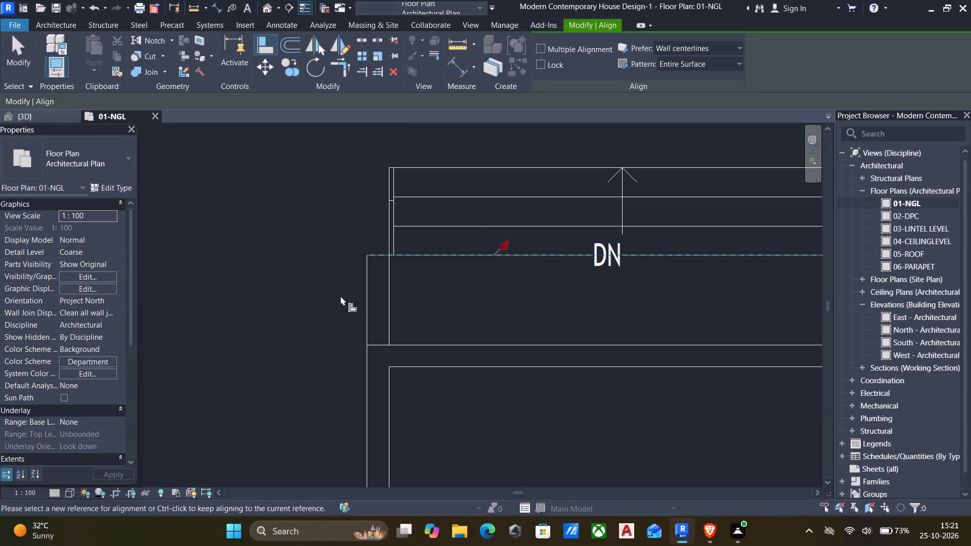
key("Escape")
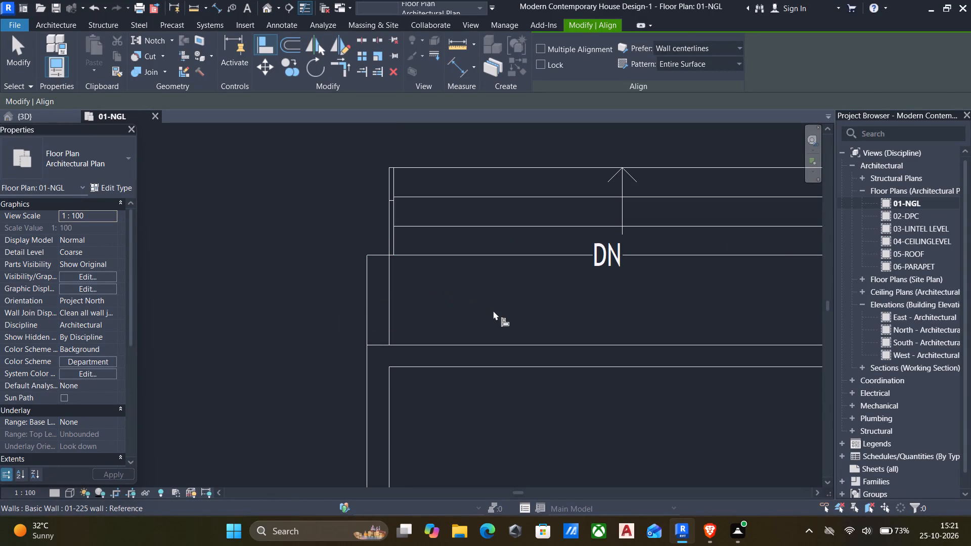
key("Escape")
Start the Door tool and review the loaded door families and sizes without choosing one.
scroll(482, 320, "down", 7)
middle_click_drag(481, 329, 429, 250)
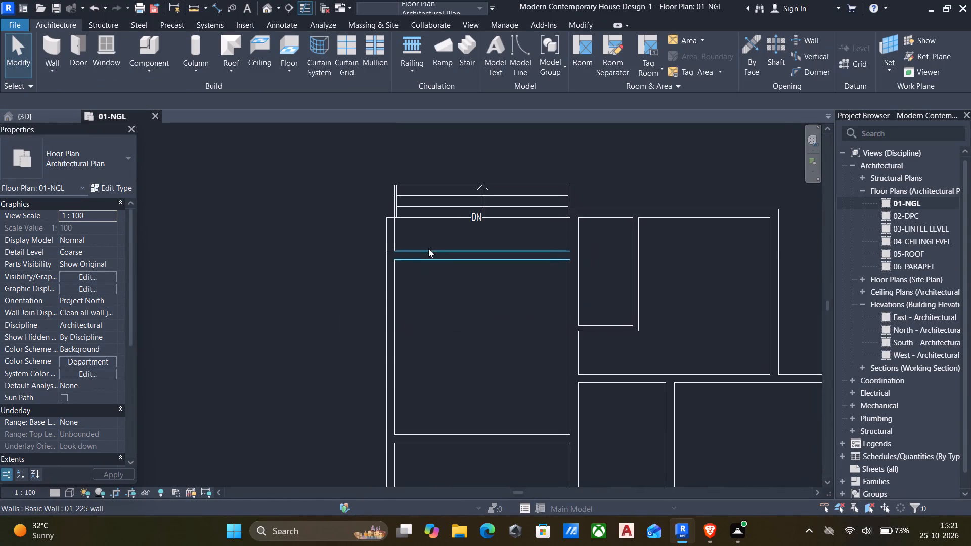
middle_click_drag(455, 341, 422, 246)
scroll(421, 268, "down", 5)
middle_click_drag(473, 338, 454, 266)
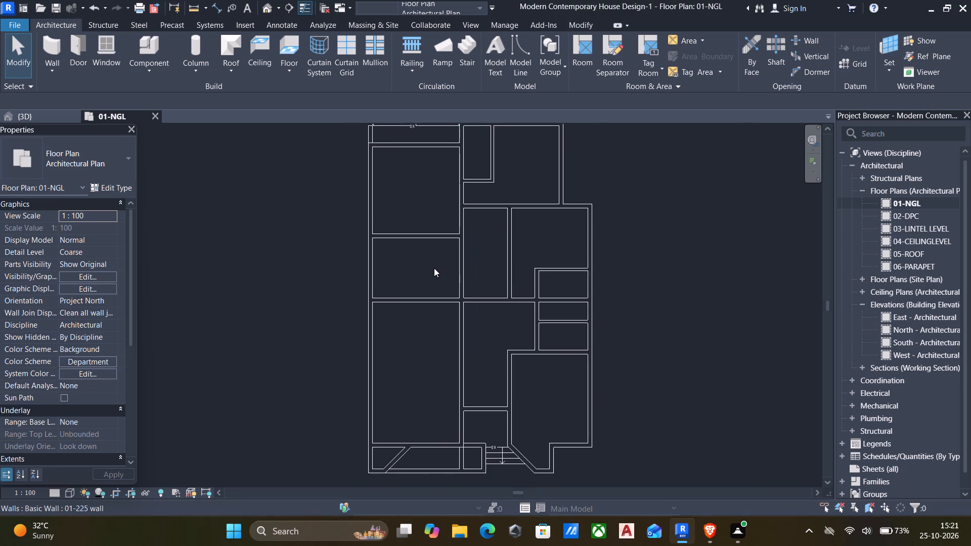
middle_click_drag(504, 402, 487, 335)
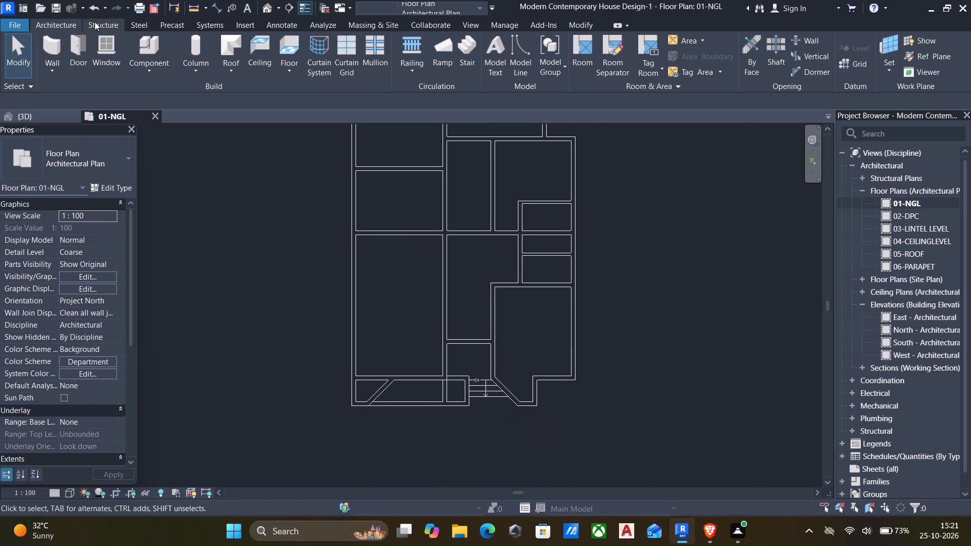
left_click(81, 45)
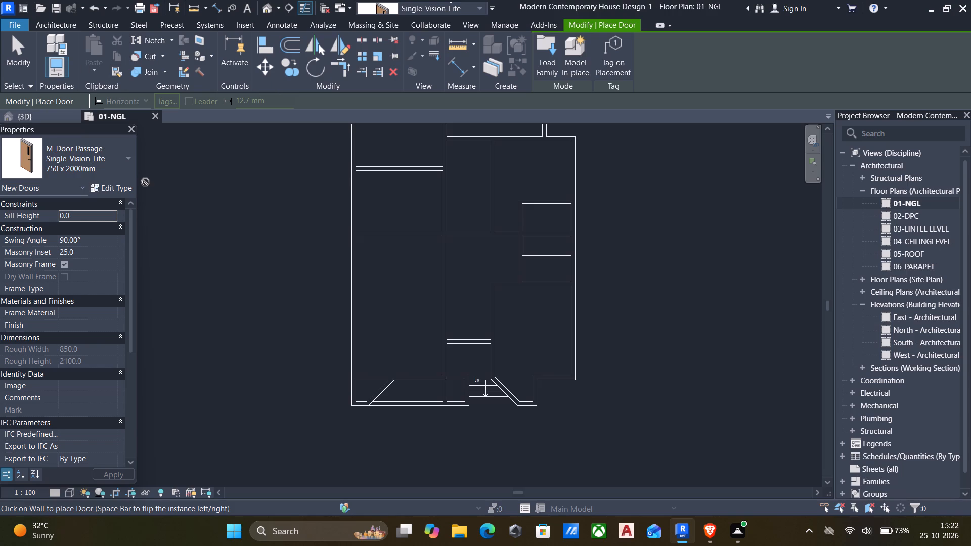
left_click(121, 167)
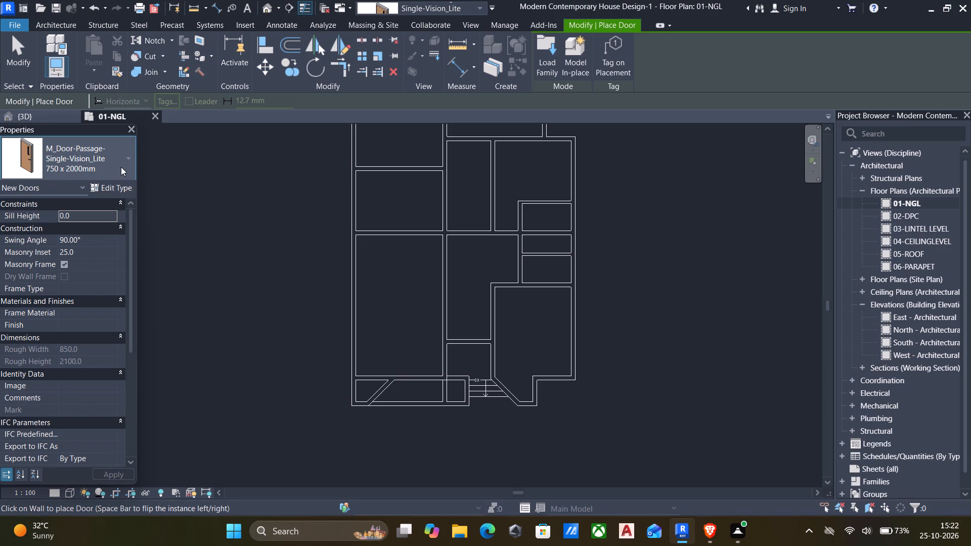
scroll(55, 354, "up", 6)
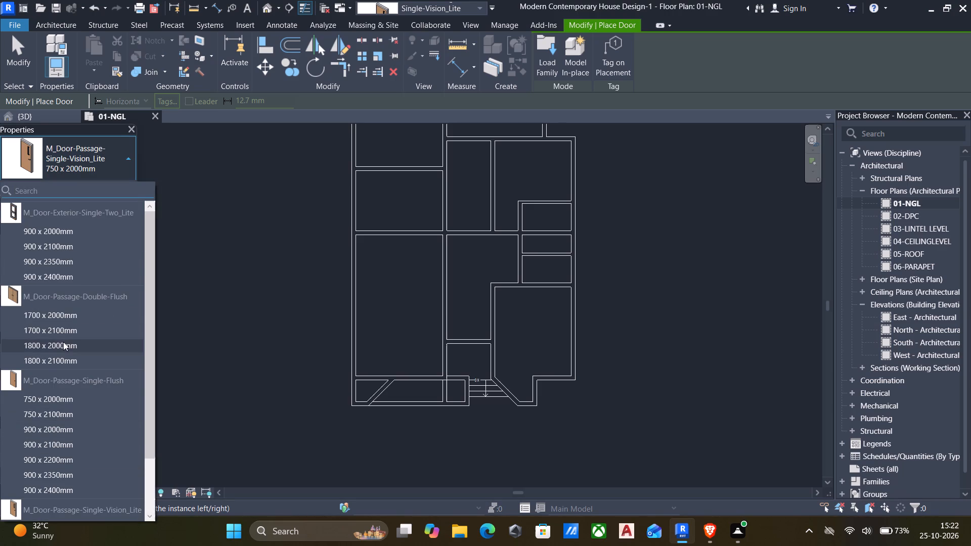
scroll(65, 341, "up", 5)
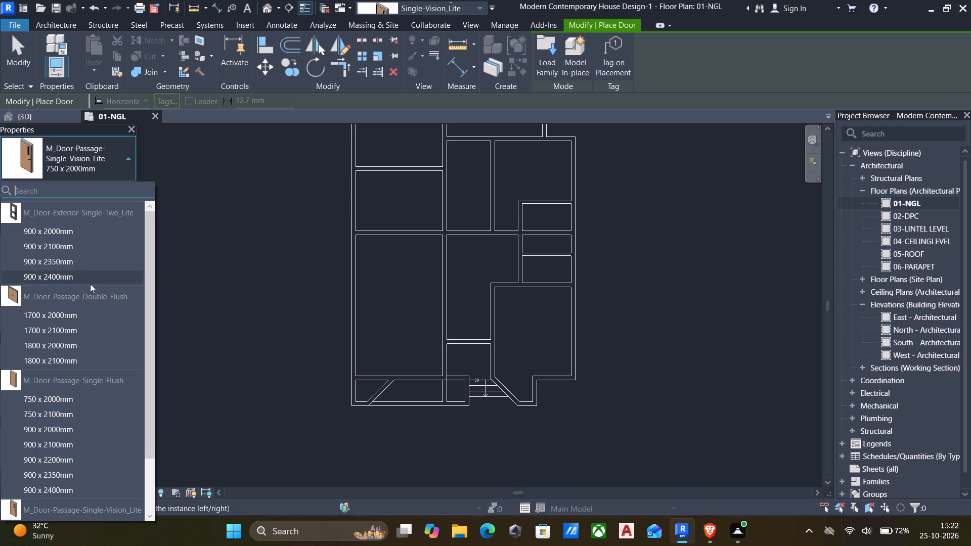
left_click(93, 162)
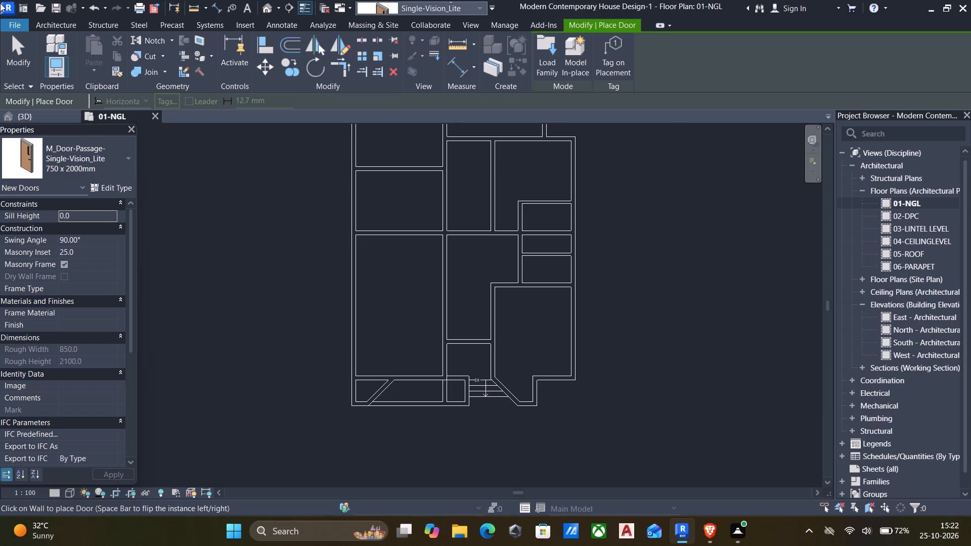
In the 02-DPC floor plan, hide the two centre reference planes and the horizontal dashed line crossing the house as elements.
double_click(884, 212)
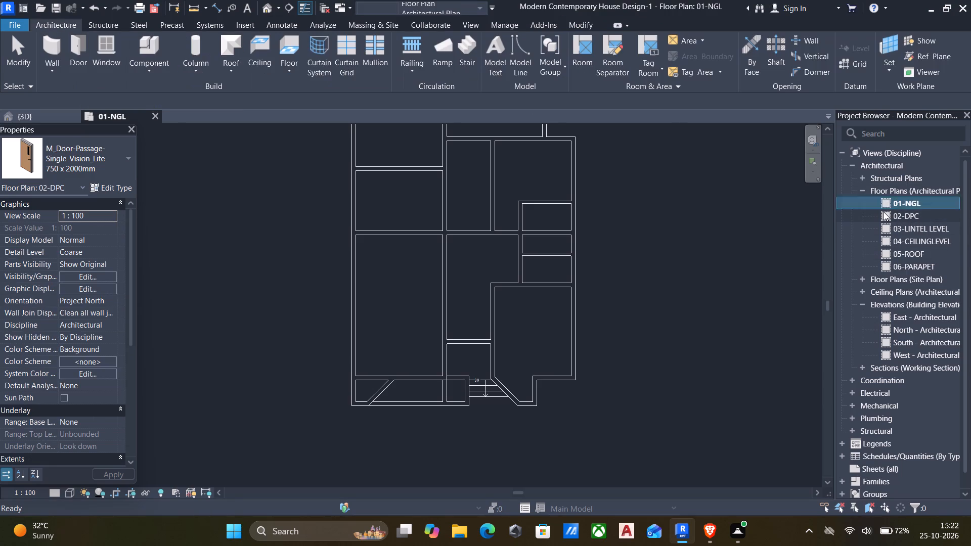
middle_click_drag(294, 205, 296, 243)
scroll(297, 248, "down", 6)
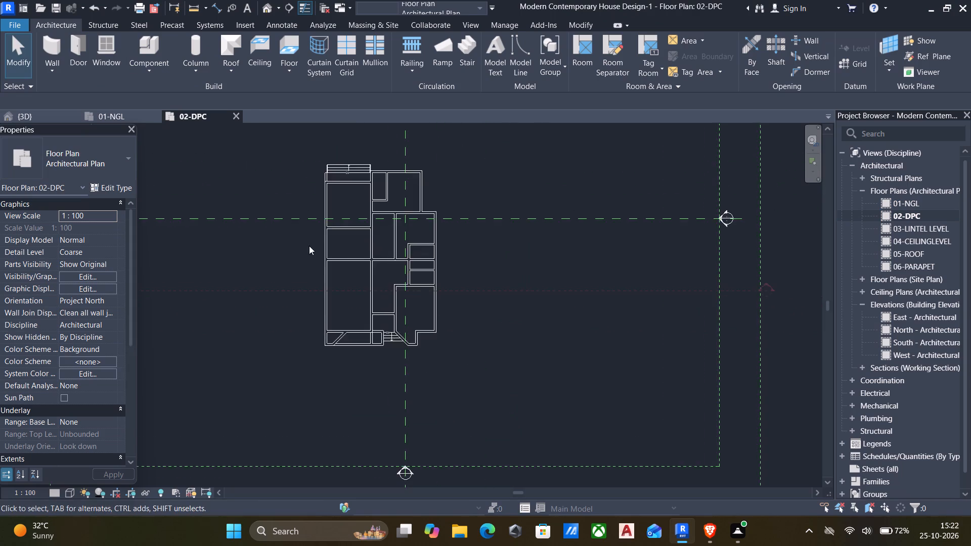
scroll(350, 256, "down", 6)
middle_click_drag(361, 263, 417, 295)
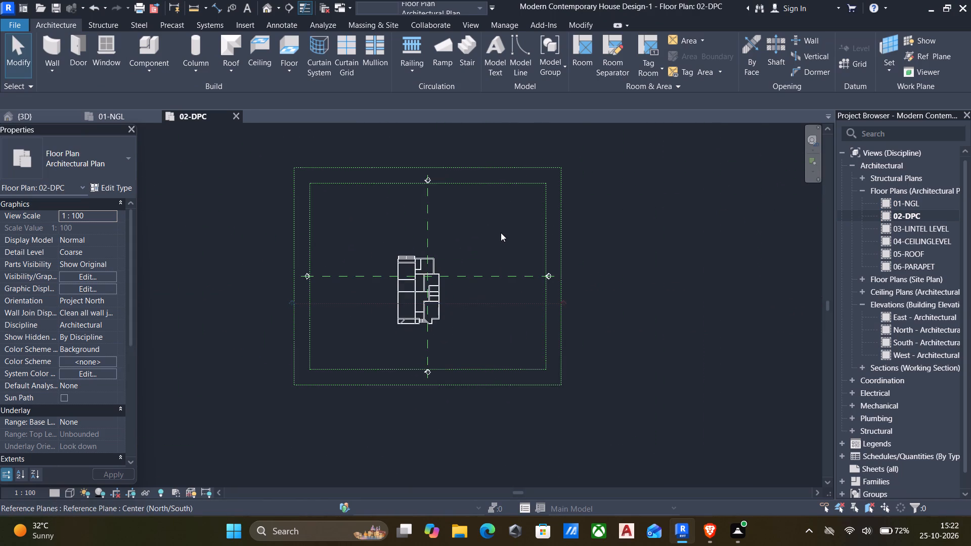
left_click_drag(519, 336, 491, 235)
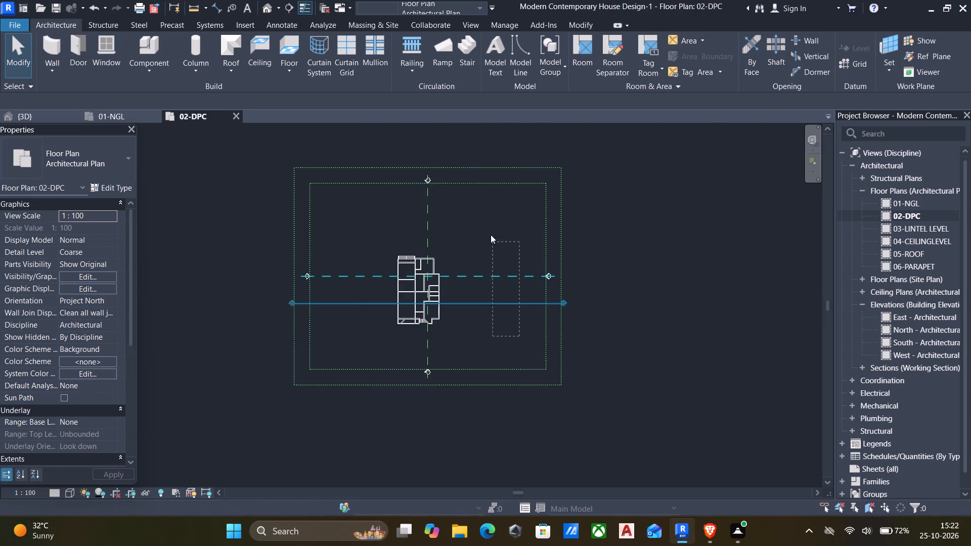
left_click_drag(491, 235, 485, 220)
left_click_drag(477, 207, 416, 204)
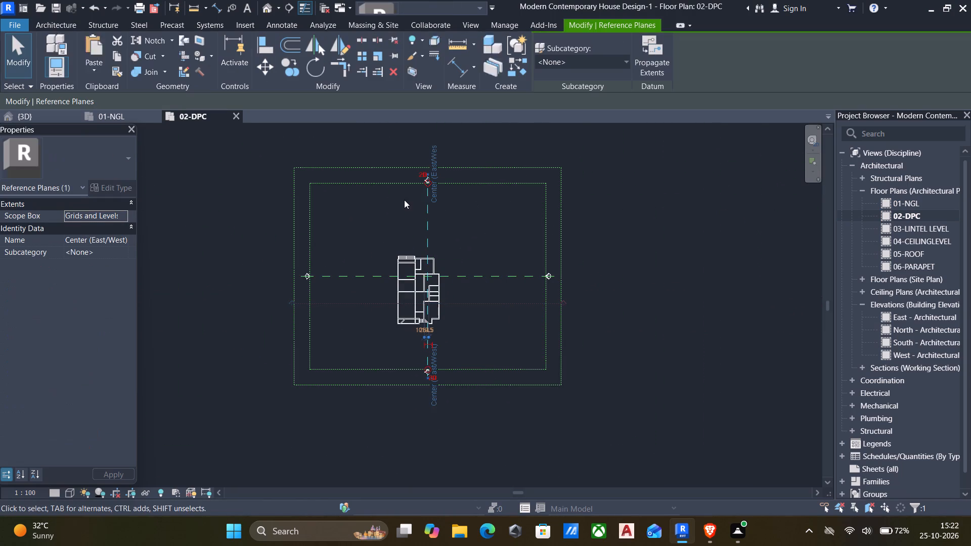
left_click_drag(532, 326, 498, 253, "ctrl")
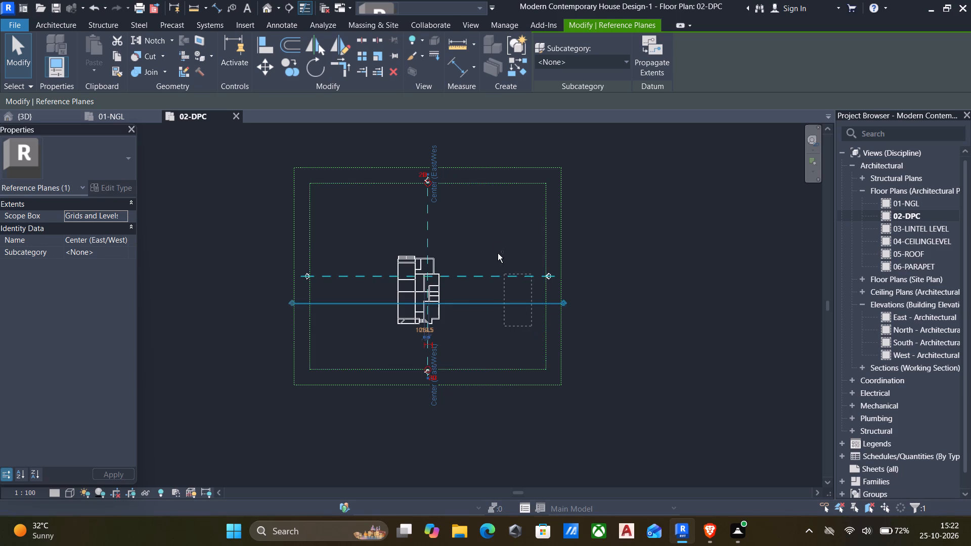
left_click_drag(498, 253, 493, 240, "ctrl")
right_click(644, 225)
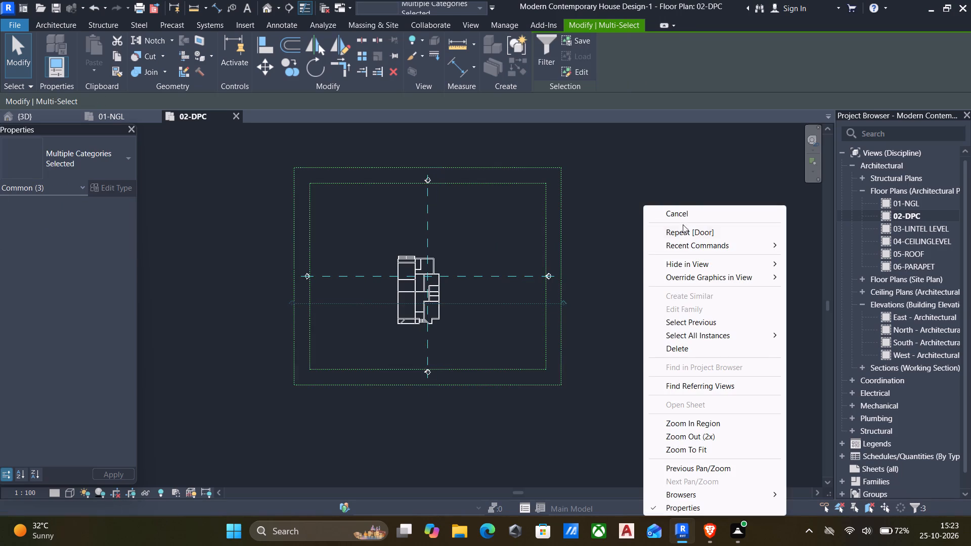
left_click(683, 264)
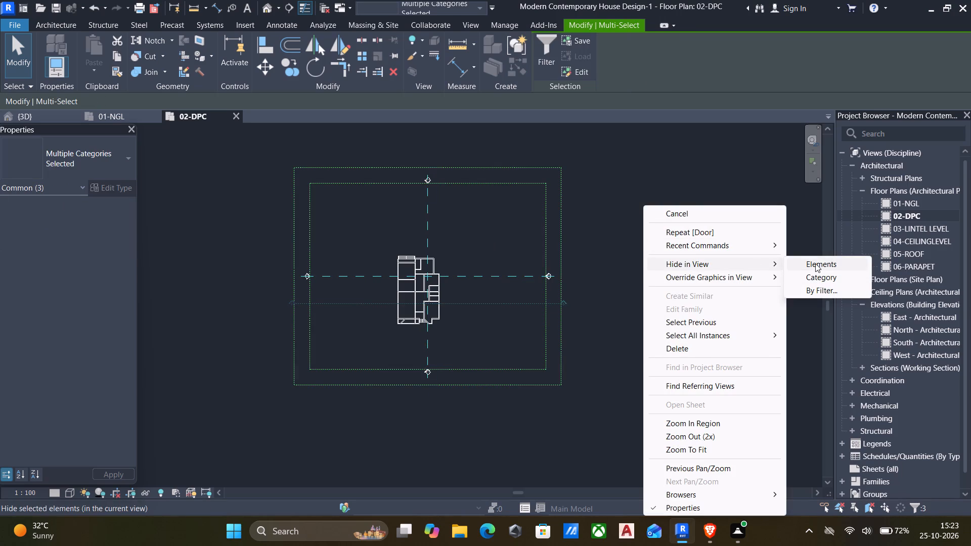
left_click(815, 263)
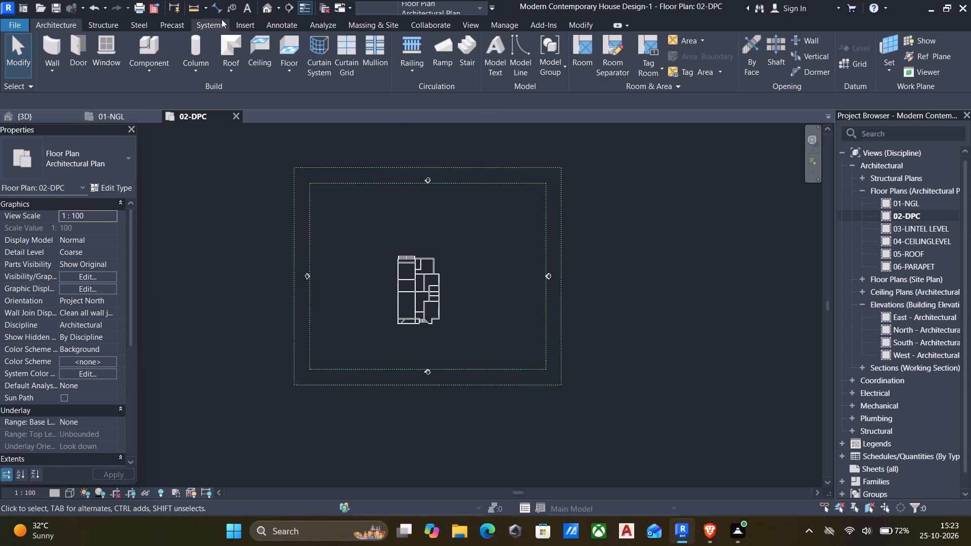
Start loading a family and preview the Doors_IntSgl door in the Components folder.
left_click(241, 20)
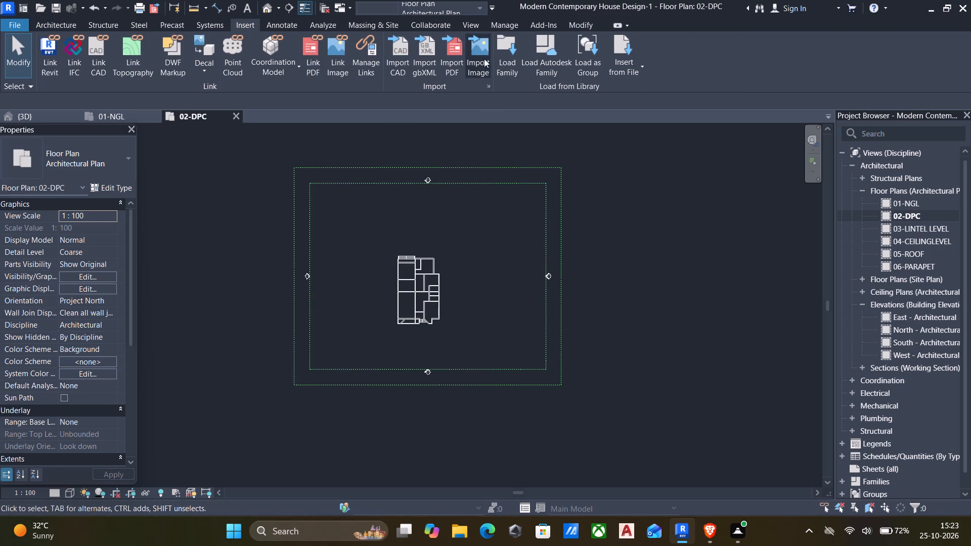
left_click(506, 58)
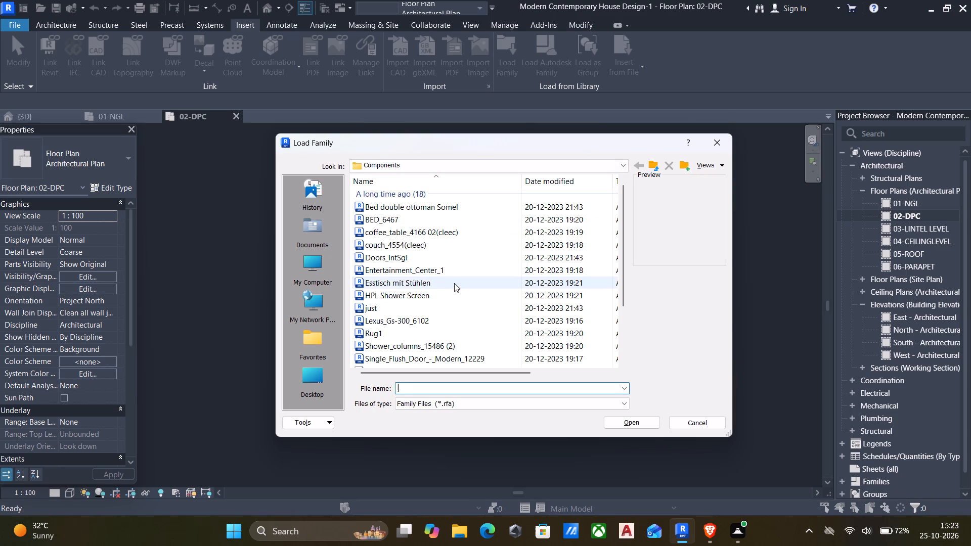
left_click(403, 259)
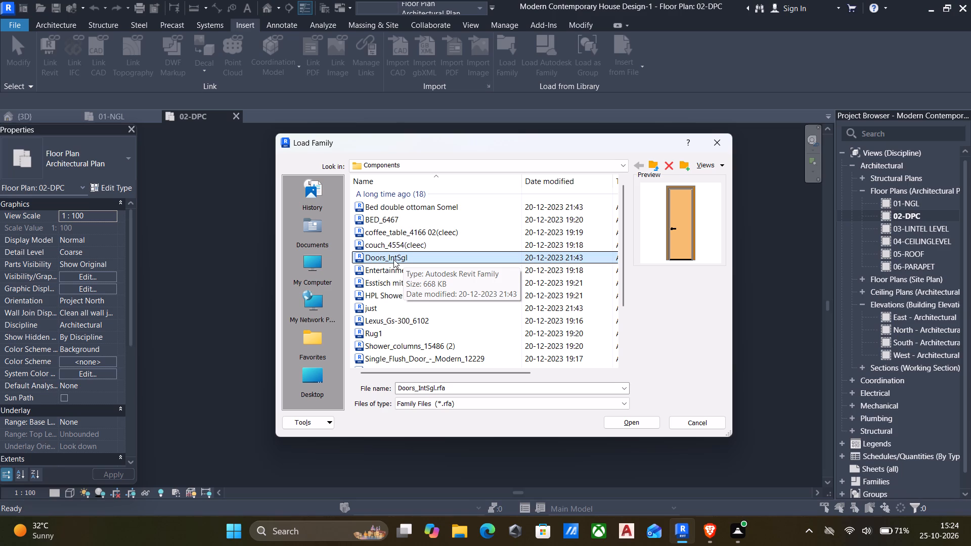
left_click(393, 259)
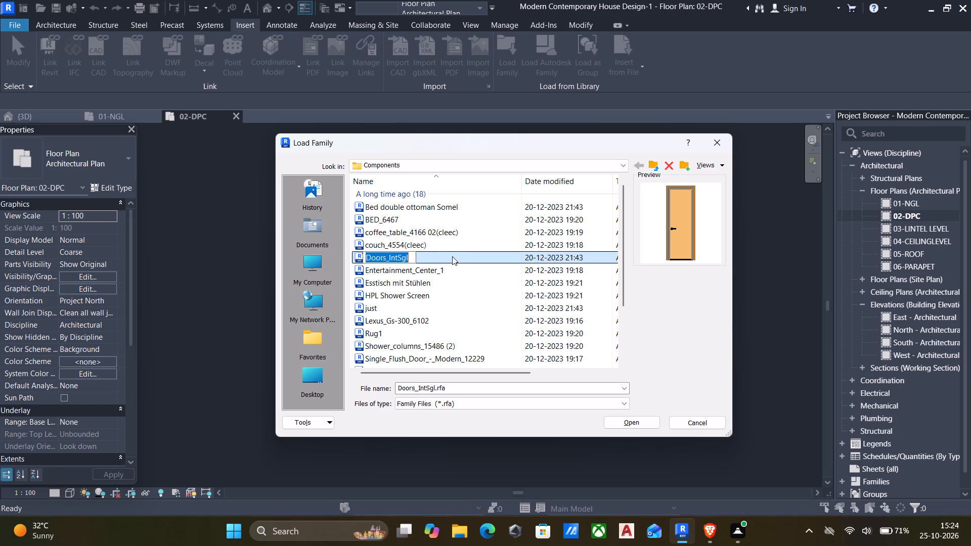
left_click(452, 256)
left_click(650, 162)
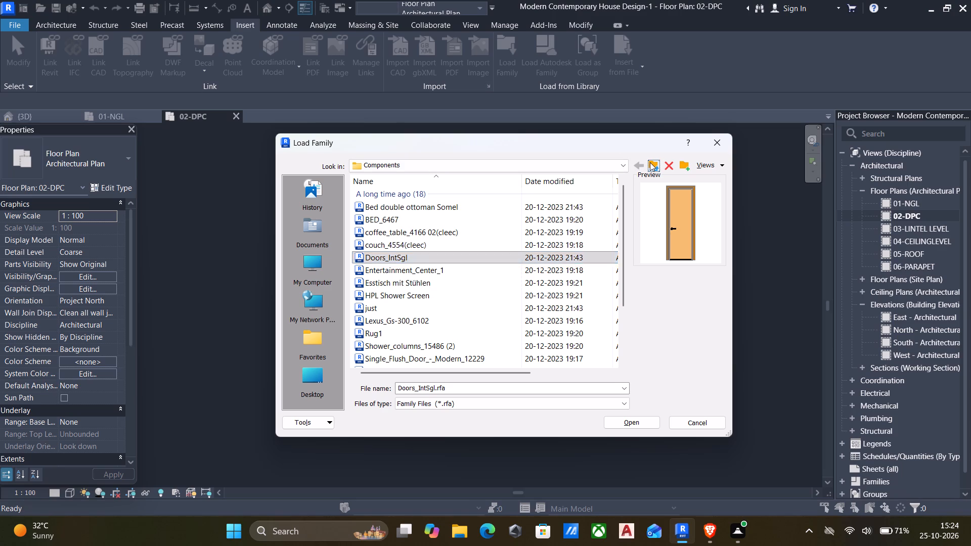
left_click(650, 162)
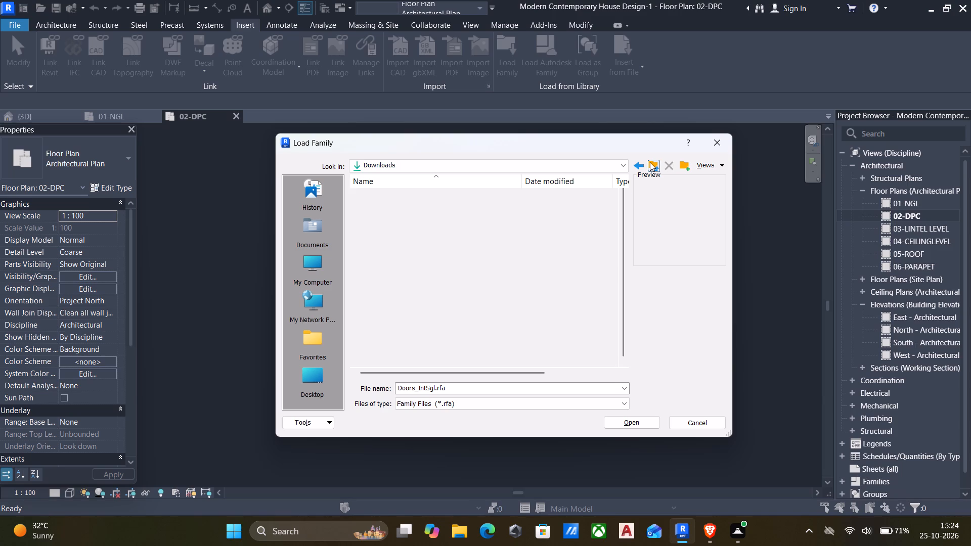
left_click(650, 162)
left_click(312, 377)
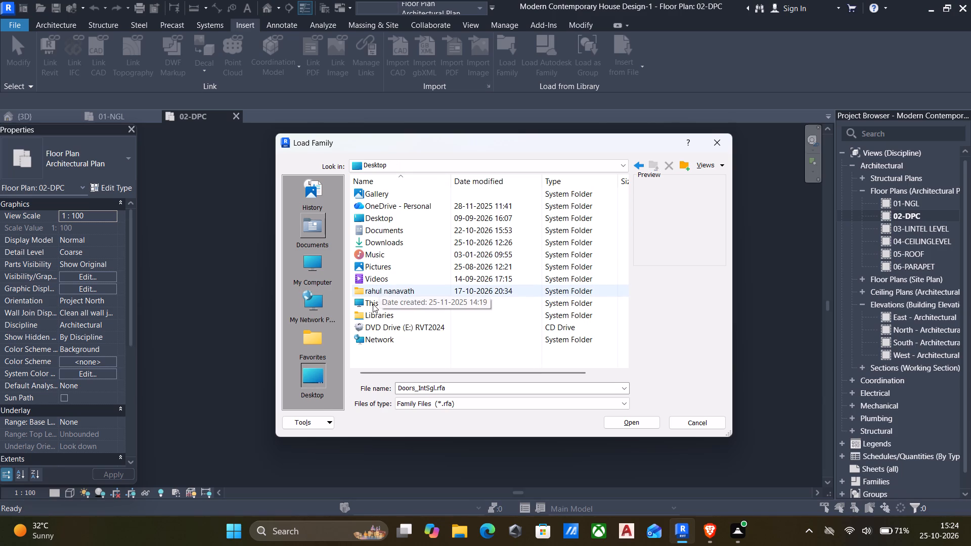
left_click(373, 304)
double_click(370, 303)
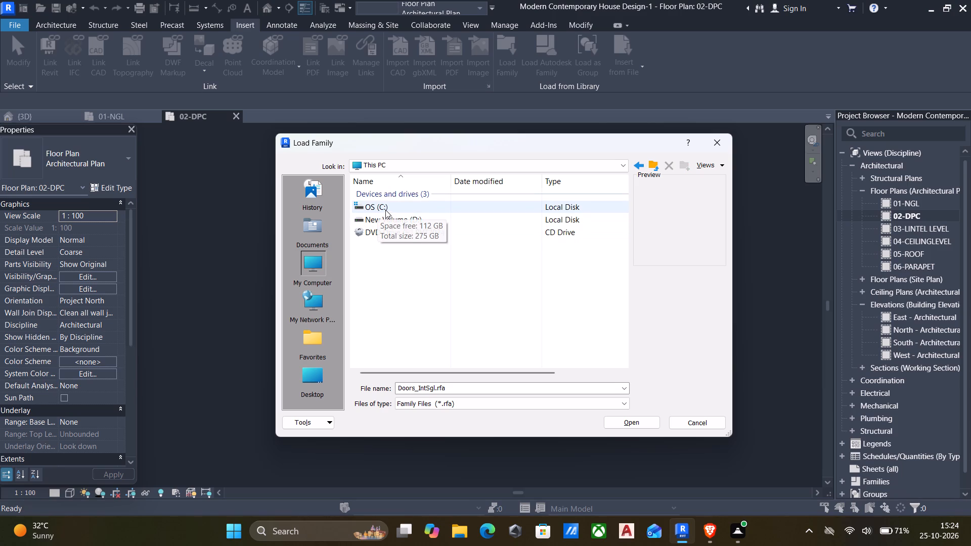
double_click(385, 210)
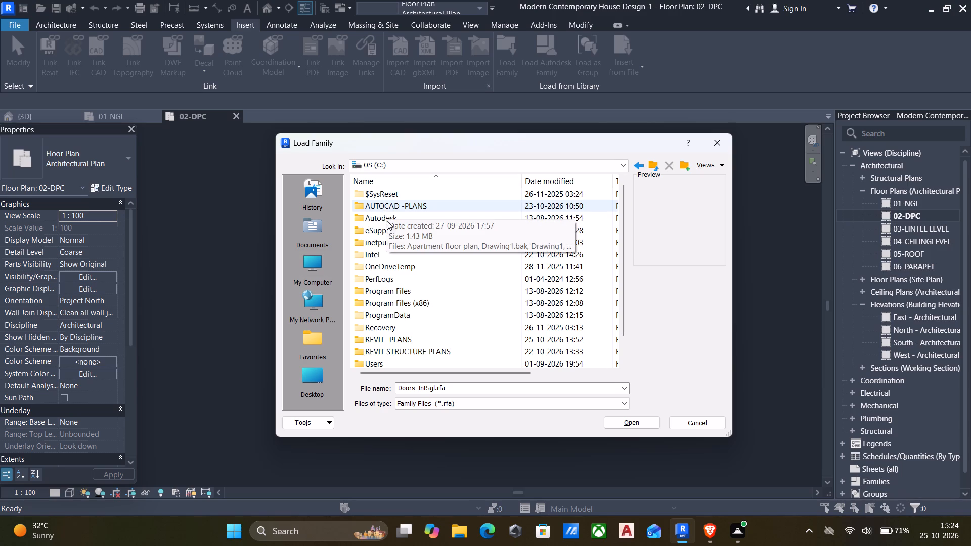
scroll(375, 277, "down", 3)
Browse for a family to load in C:\ProgramData\Autodesk\RVT 2024\Libraries\English\US\Doors.
left_click(306, 378)
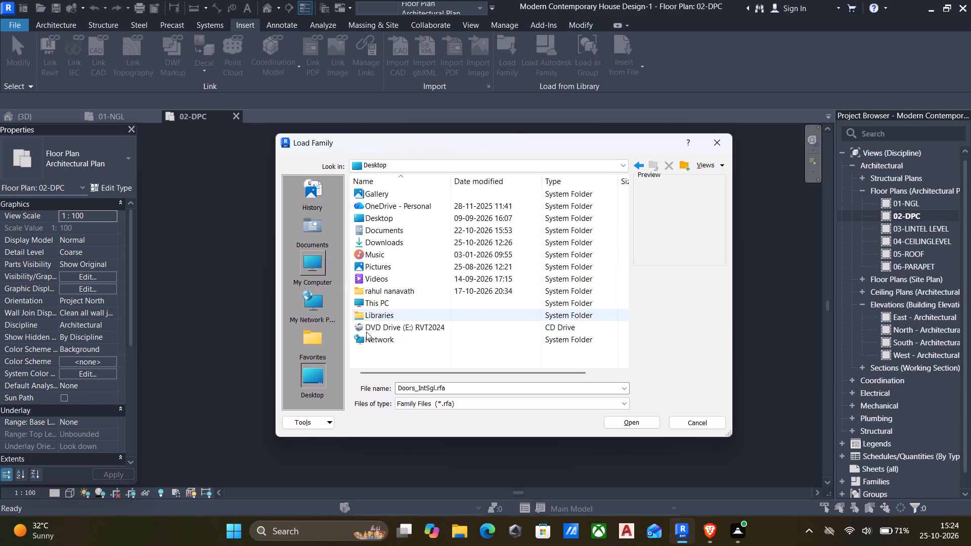
left_click(369, 307)
double_click(369, 307)
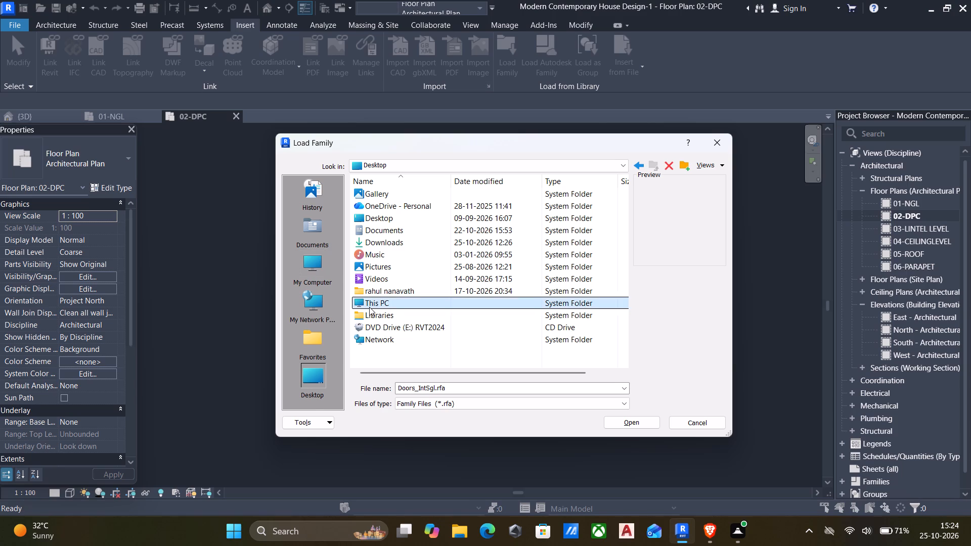
left_click(371, 205)
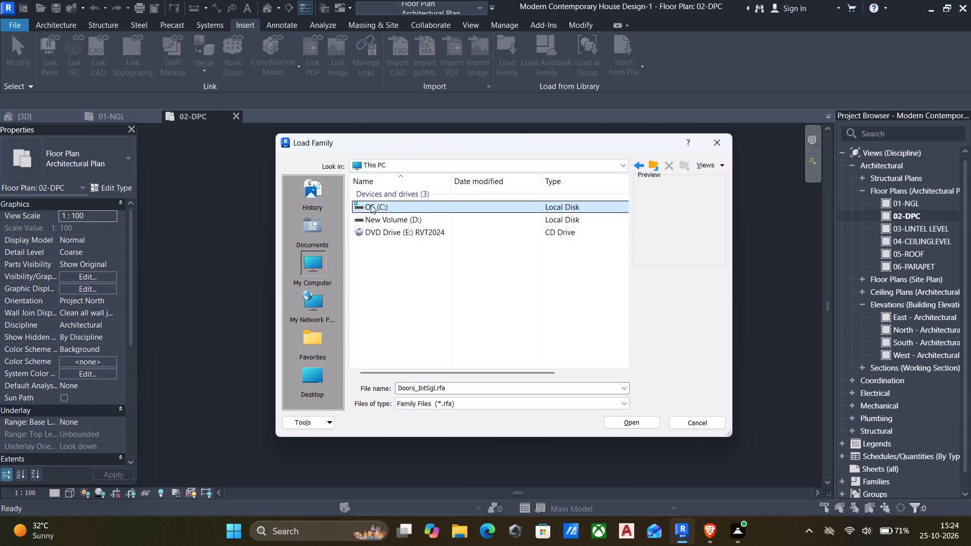
double_click(371, 205)
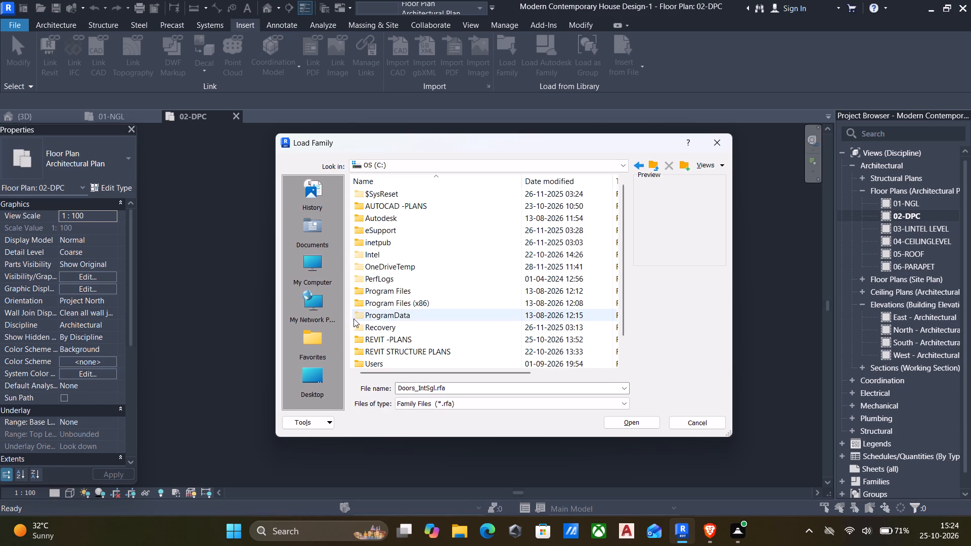
double_click(359, 315)
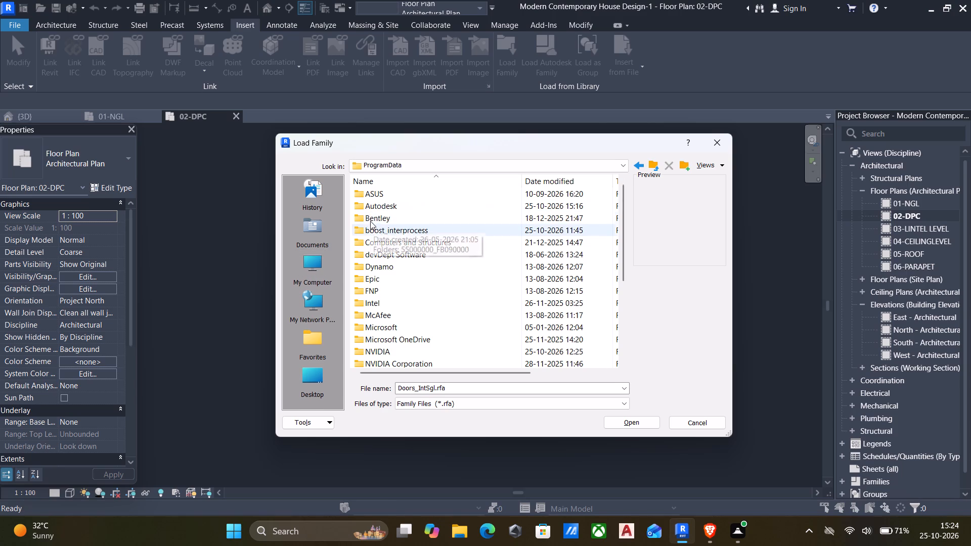
double_click(363, 210)
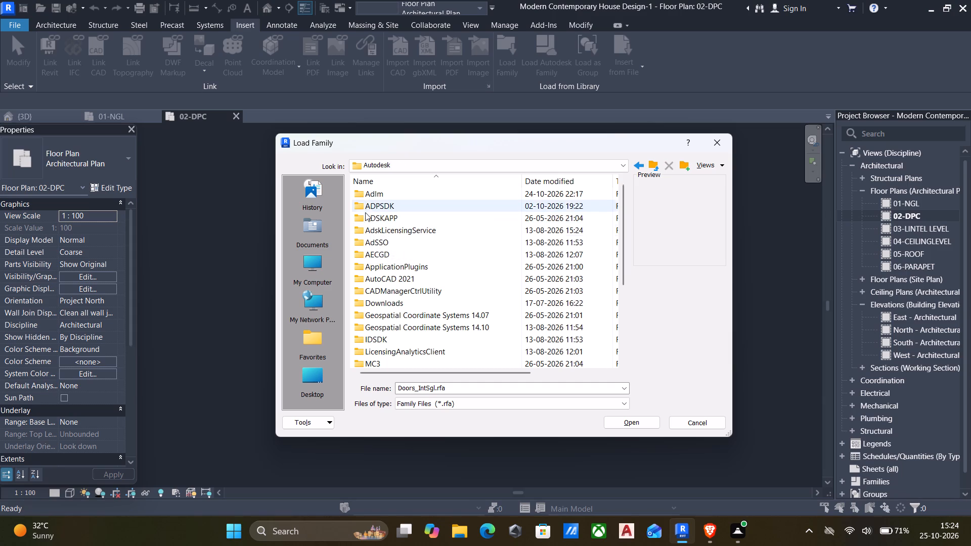
scroll(372, 288, "down", 6)
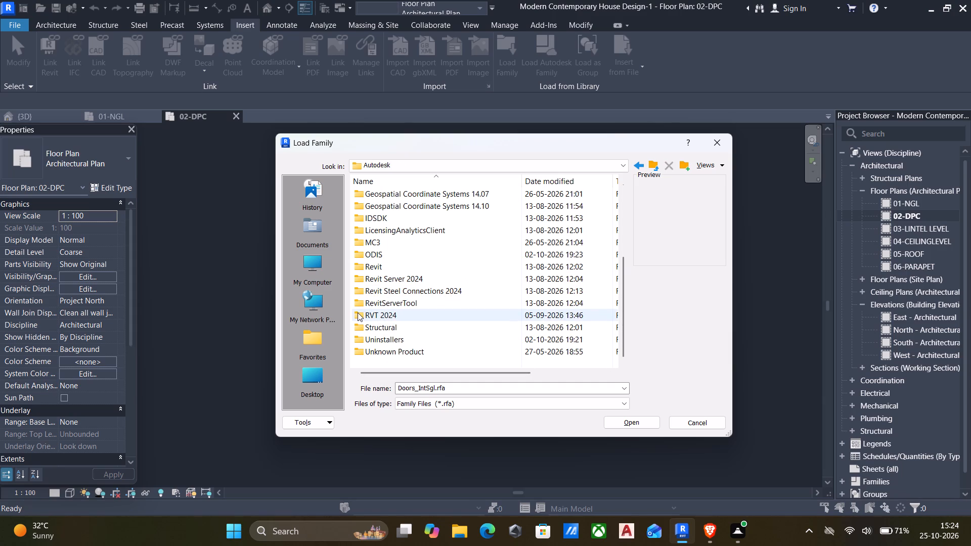
double_click(358, 312)
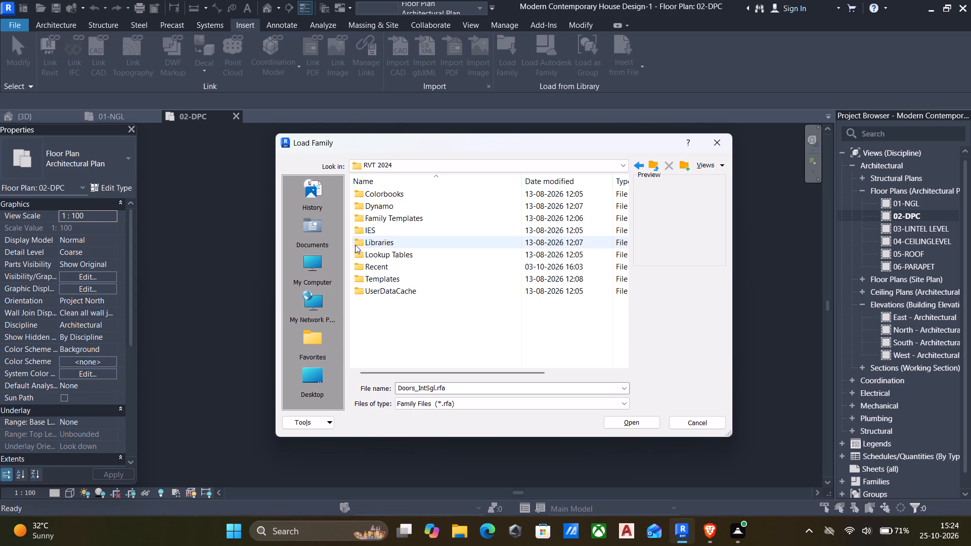
double_click(362, 243)
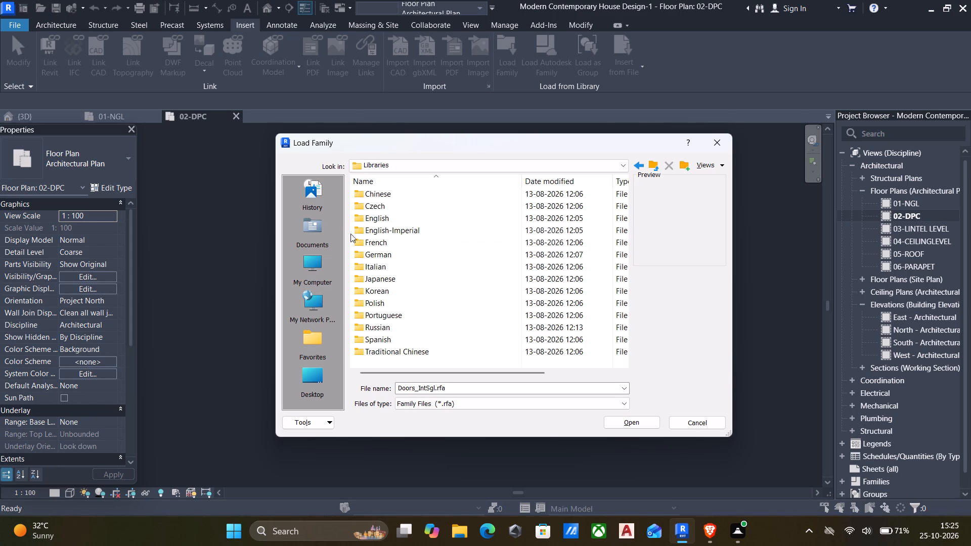
double_click(358, 219)
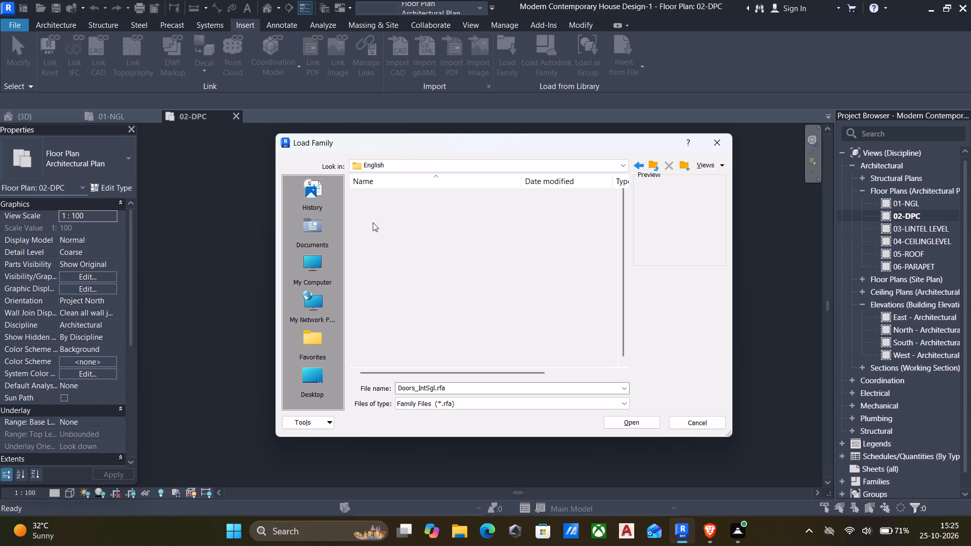
double_click(355, 193)
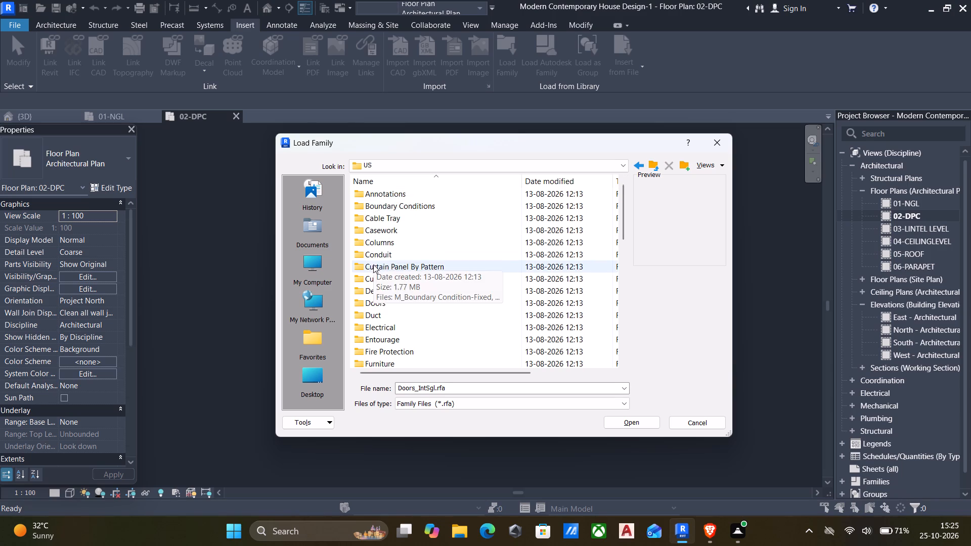
double_click(355, 299)
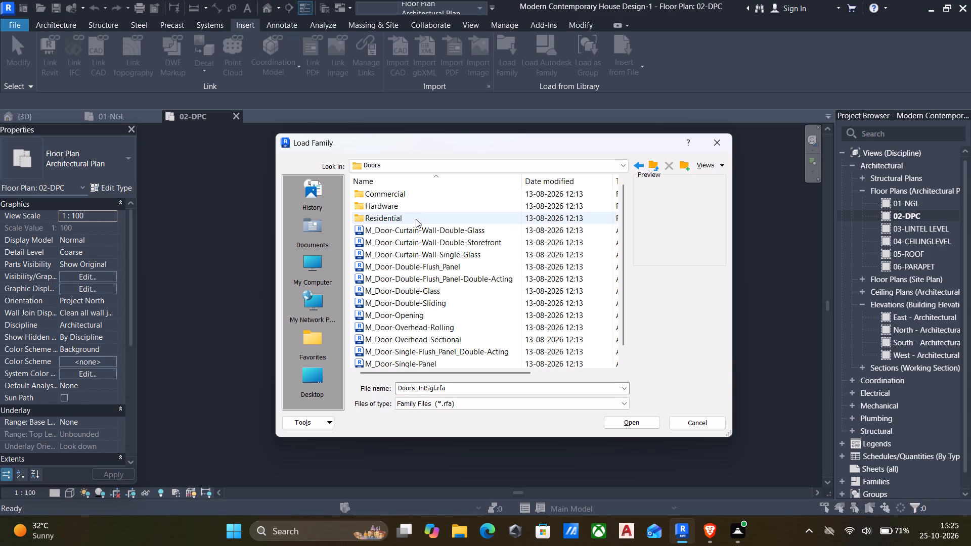
Open the Residential doors folder and display its family files as thumbnails.
double_click(356, 217)
scroll(442, 260, "down", 2)
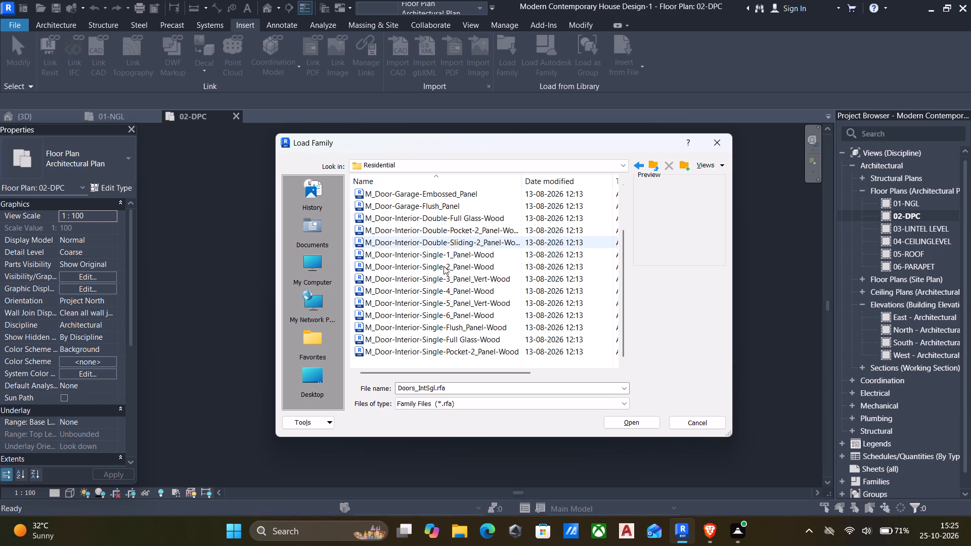
scroll(444, 266, "down", 1)
scroll(444, 266, "up", 5)
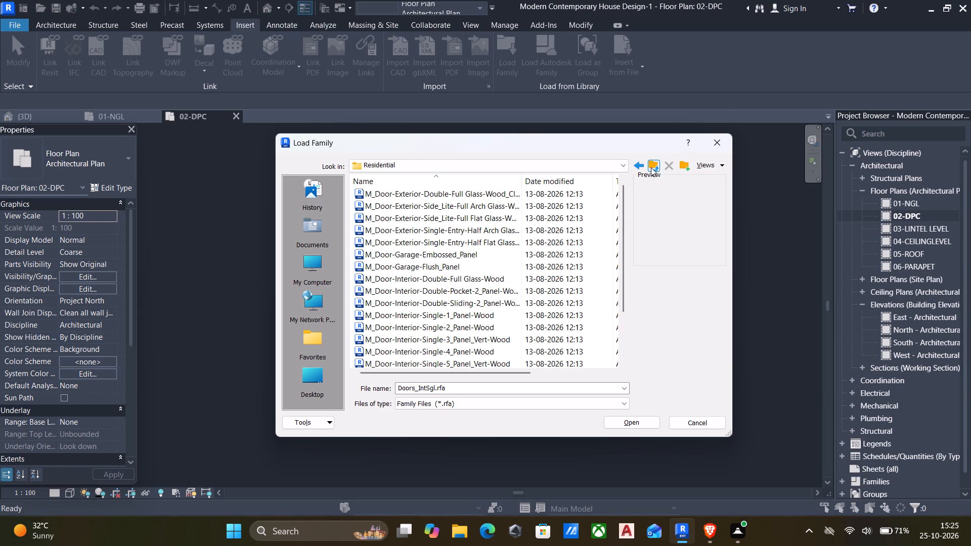
left_click(702, 164)
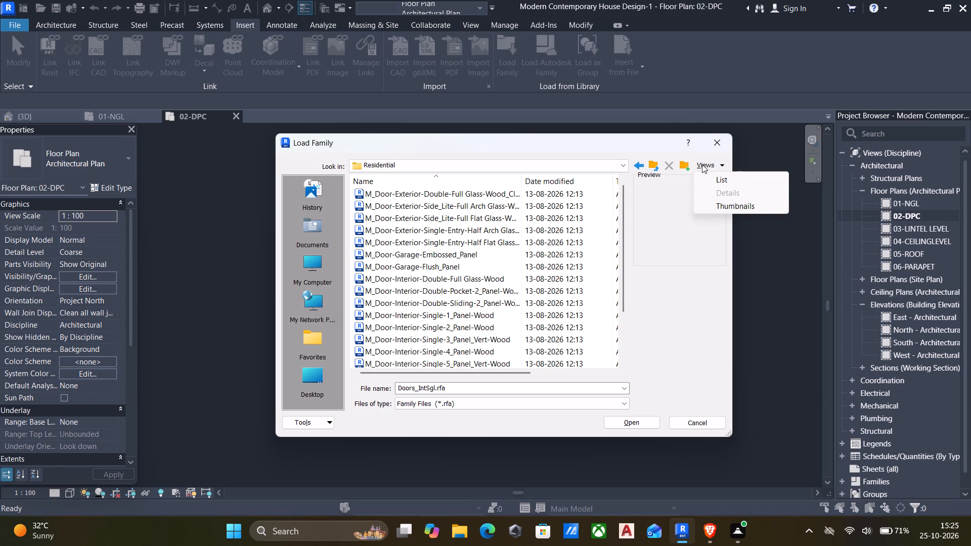
left_click(719, 178)
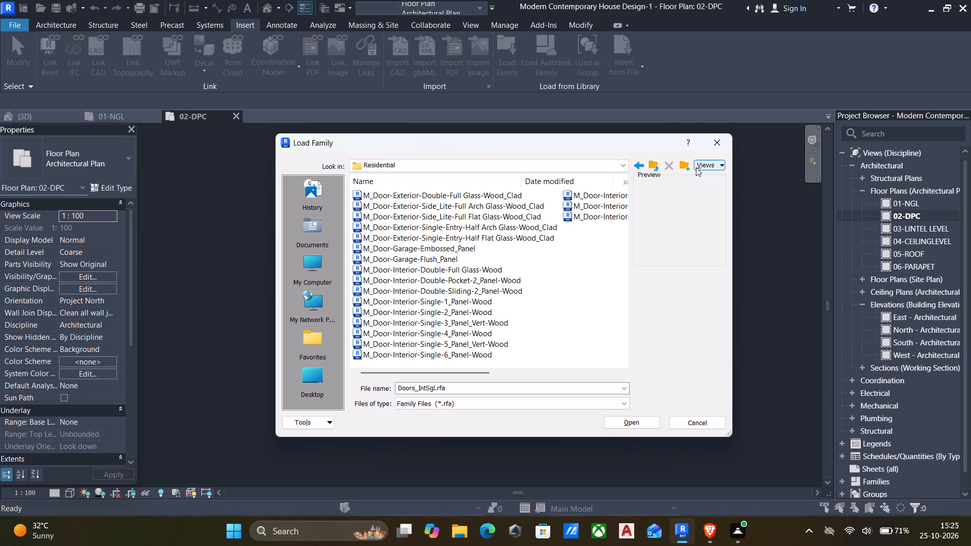
left_click(695, 162)
left_click(717, 203)
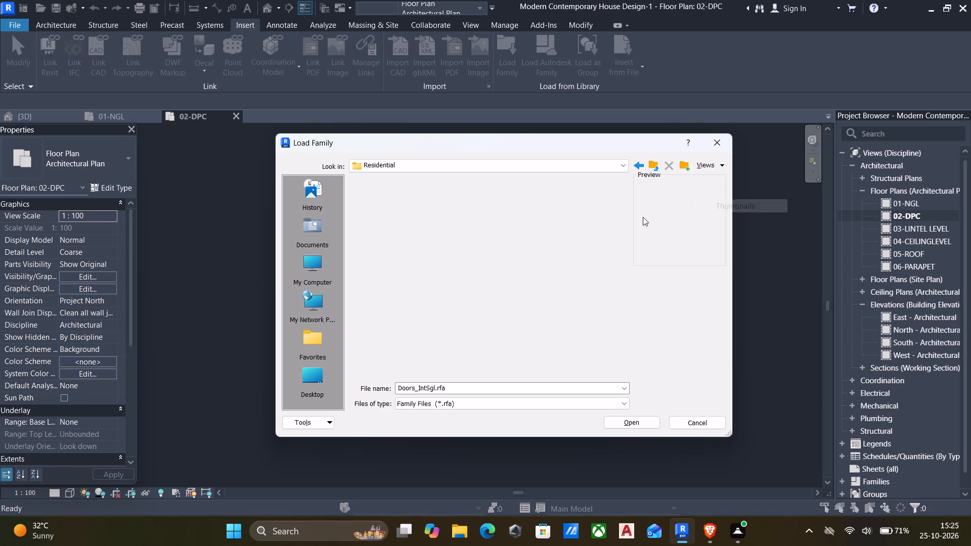
Examine the door family thumbnails in the Residential folder and in its parent Doors folder.
scroll(413, 279, "down", 6)
scroll(414, 282, "up", 5)
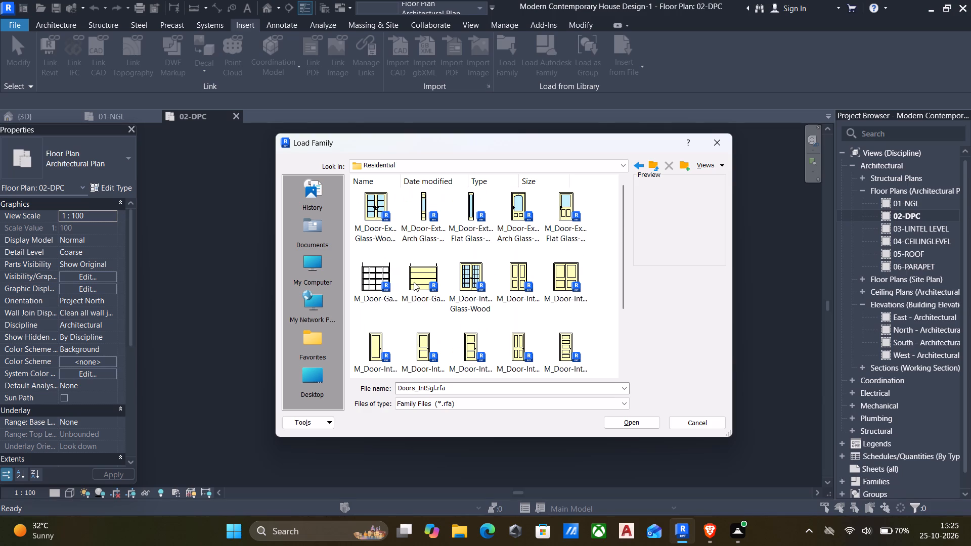
scroll(414, 282, "up", 6)
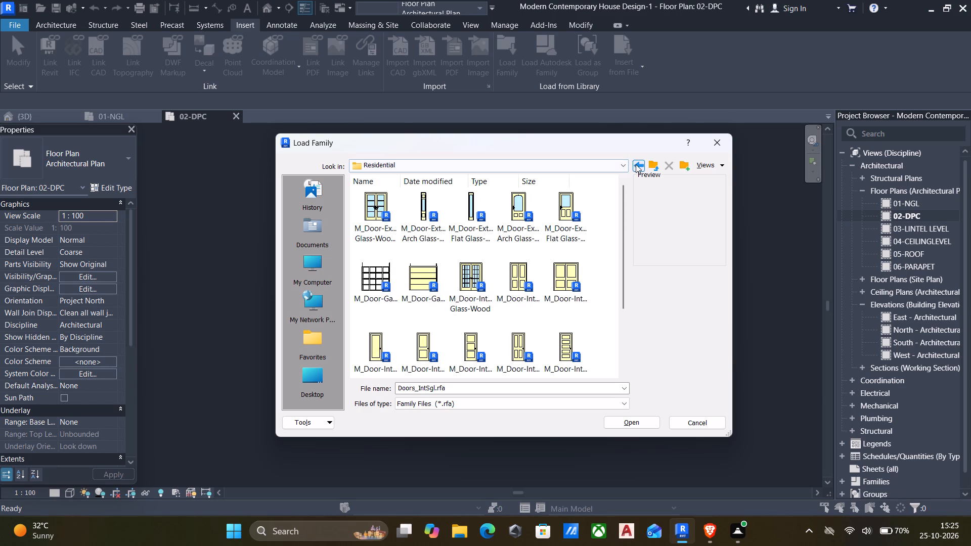
left_click(636, 164)
scroll(437, 248, "down", 4)
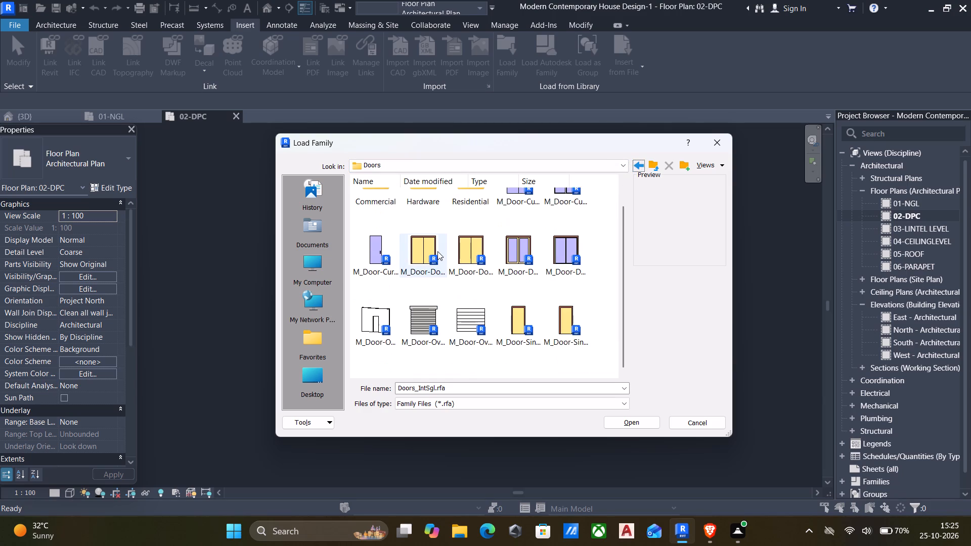
scroll(437, 251, "up", 5)
scroll(437, 251, "down", 13)
scroll(484, 289, "down", 6)
scroll(483, 280, "up", 5)
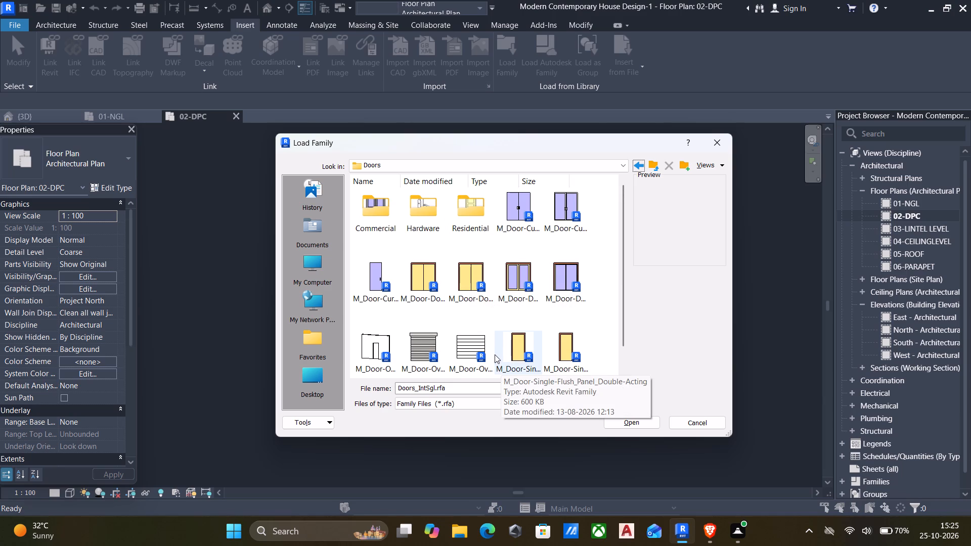
scroll(412, 244, "up", 11)
scroll(534, 359, "down", 1)
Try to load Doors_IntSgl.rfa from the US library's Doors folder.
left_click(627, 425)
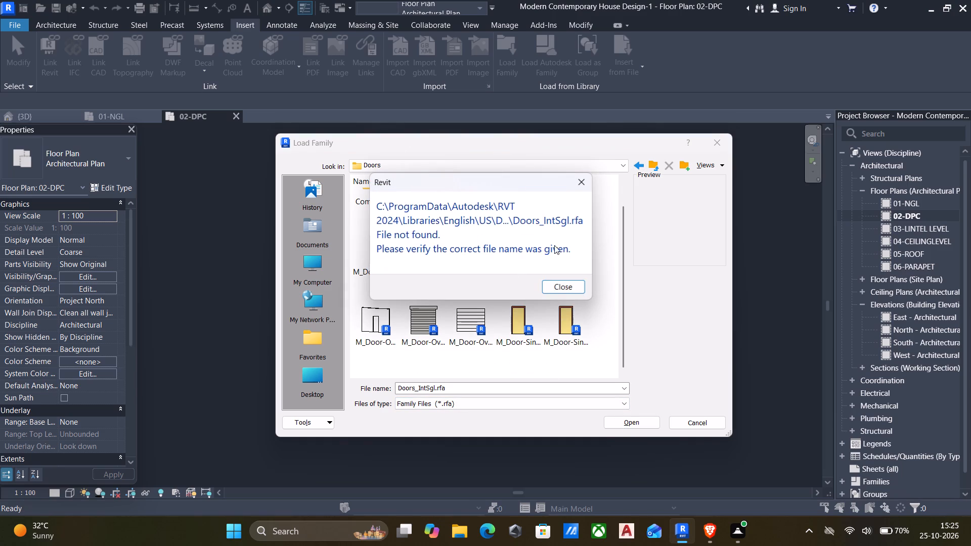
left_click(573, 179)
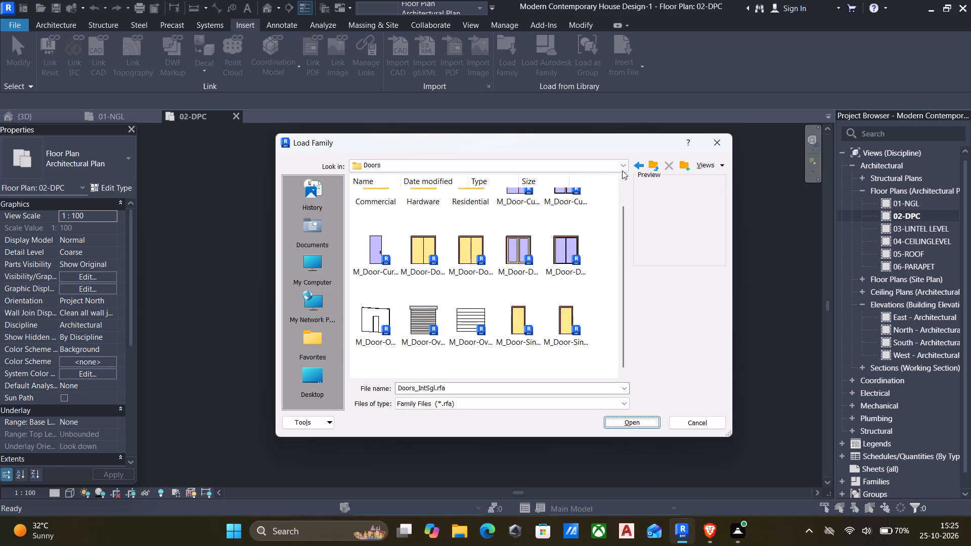
Look through the US library folders and the Hardware subfolder of Doors, and return to the Doors folder.
left_click(641, 166)
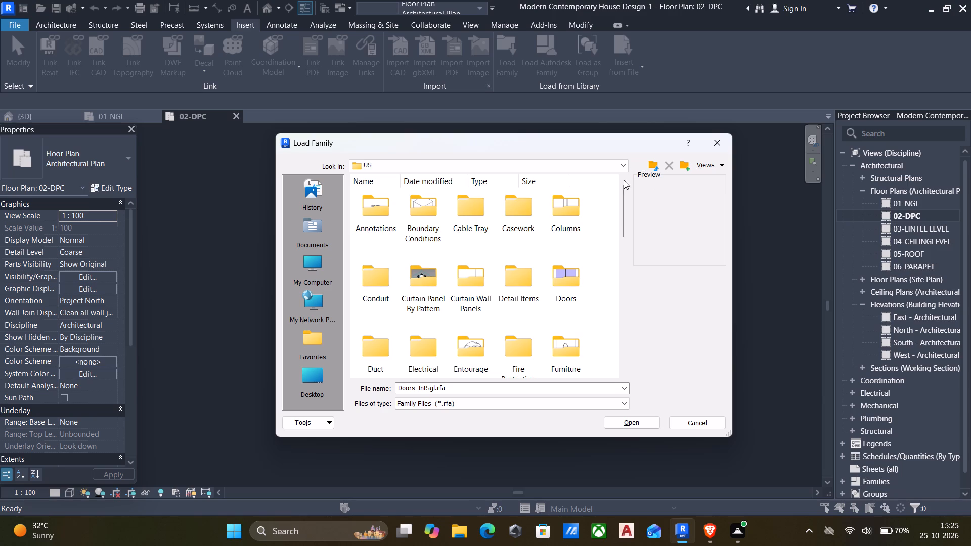
scroll(461, 270, "down", 6)
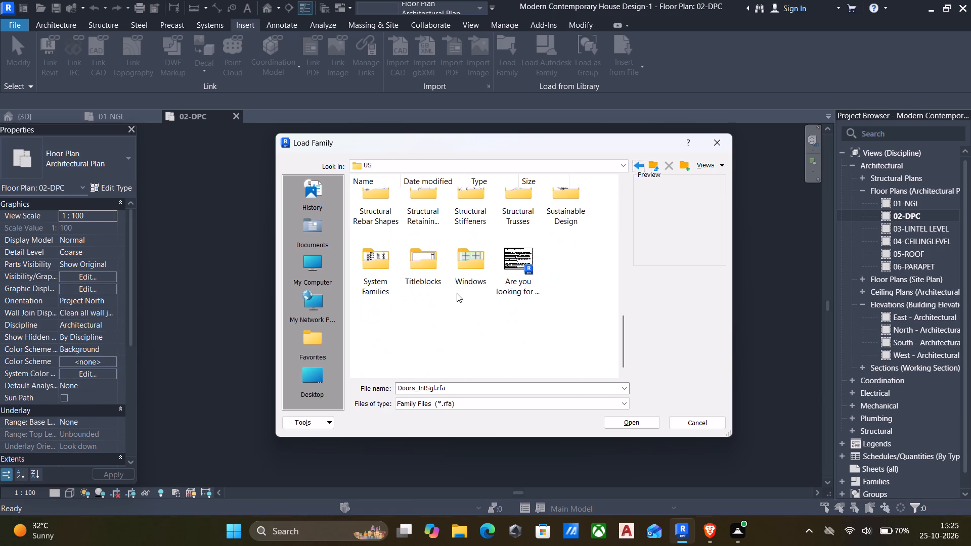
scroll(464, 289, "up", 10)
scroll(519, 238, "up", 4)
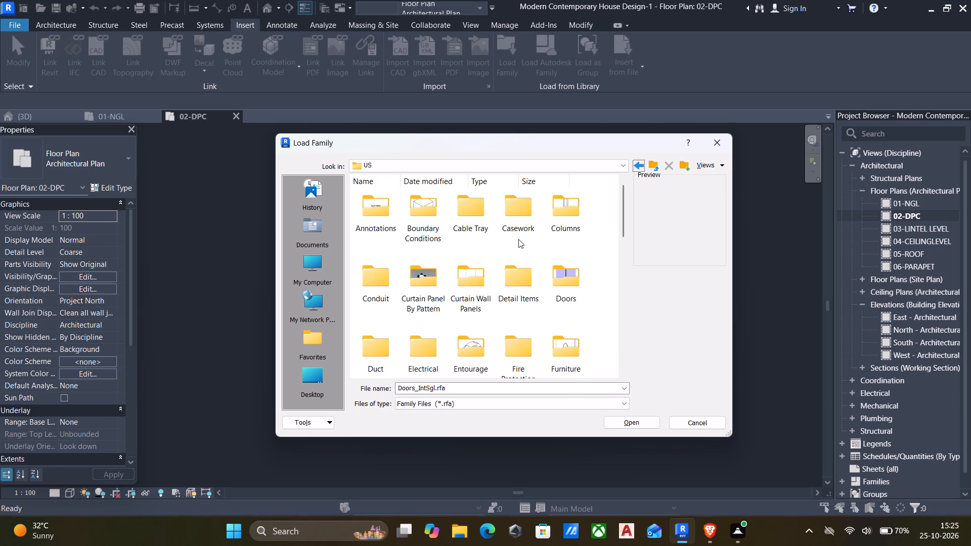
scroll(518, 239, "up", 2)
double_click(572, 279)
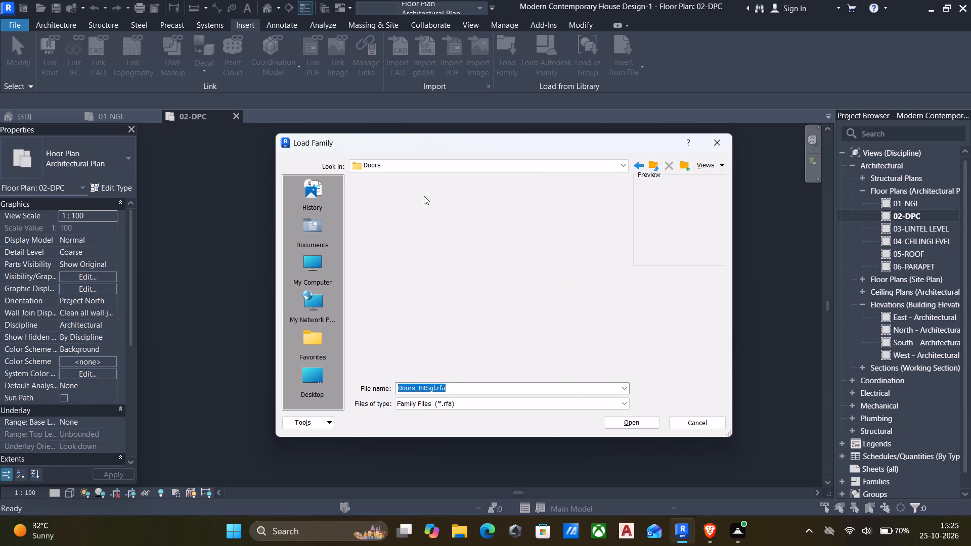
scroll(416, 235, "up", 5)
double_click(423, 207)
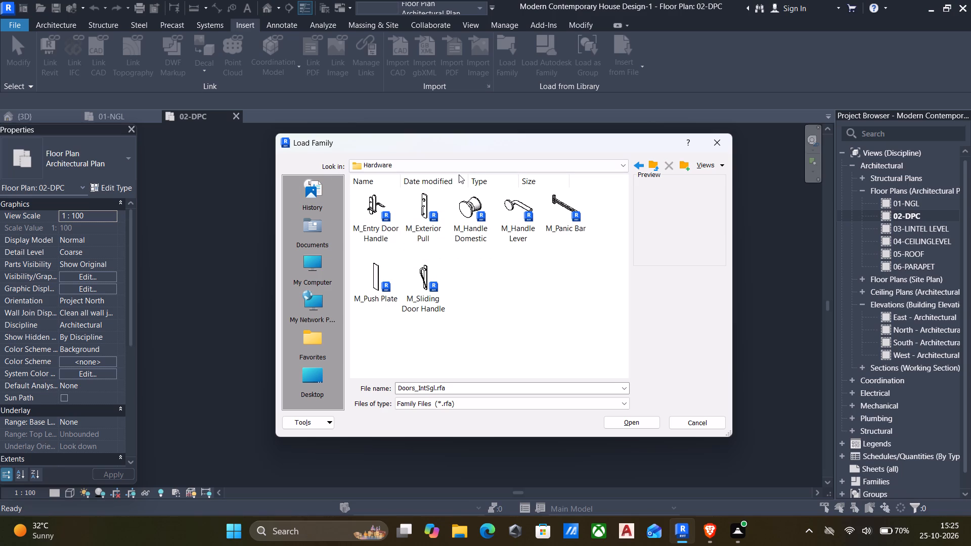
left_click(638, 168)
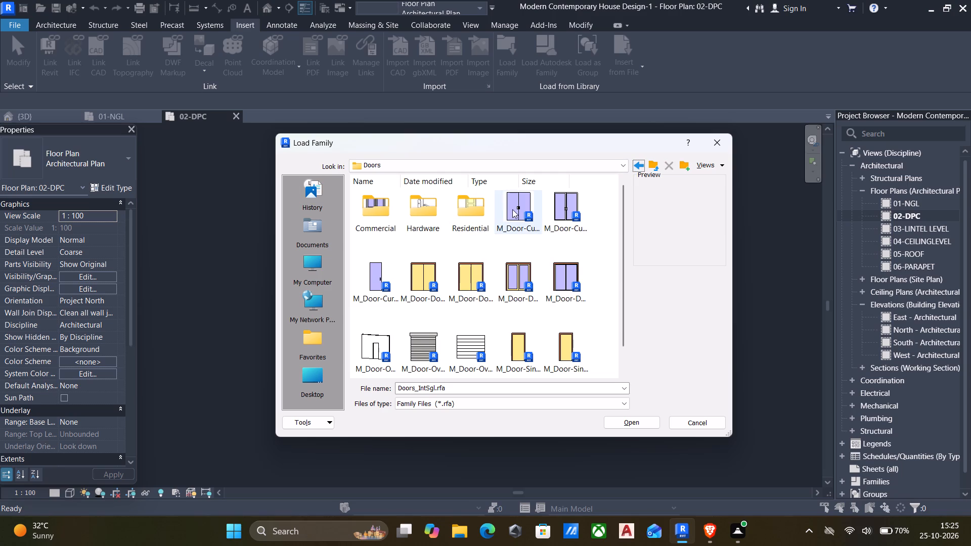
Open the Residential doors folder and look through its family files as thumbnails, as a list and with details.
left_click(462, 210)
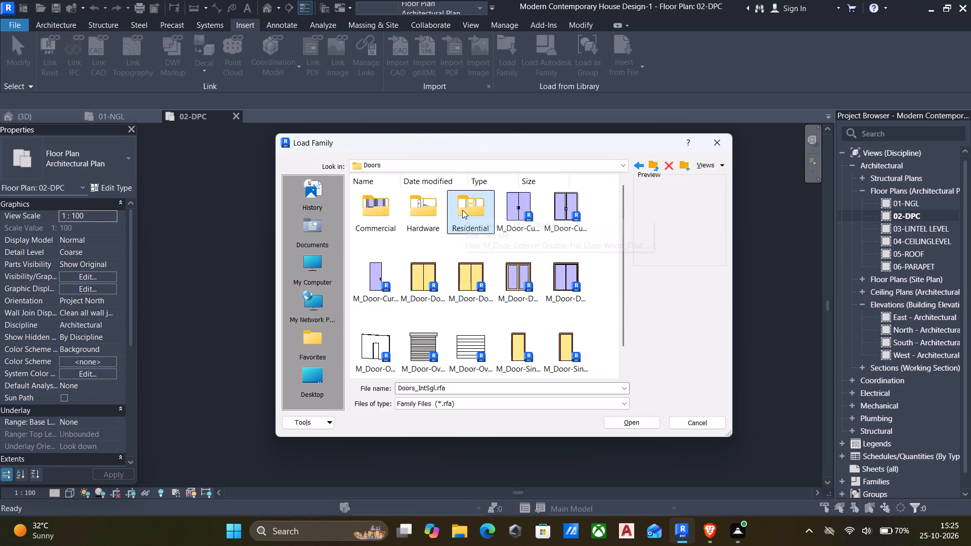
double_click(462, 210)
scroll(435, 245, "down", 12)
scroll(432, 261, "up", 6)
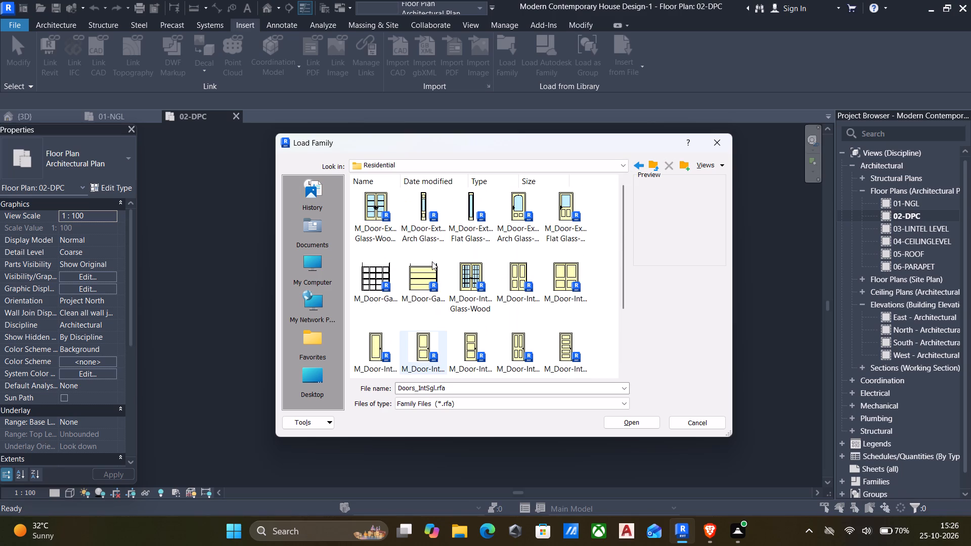
scroll(432, 261, "up", 6)
left_click(709, 163)
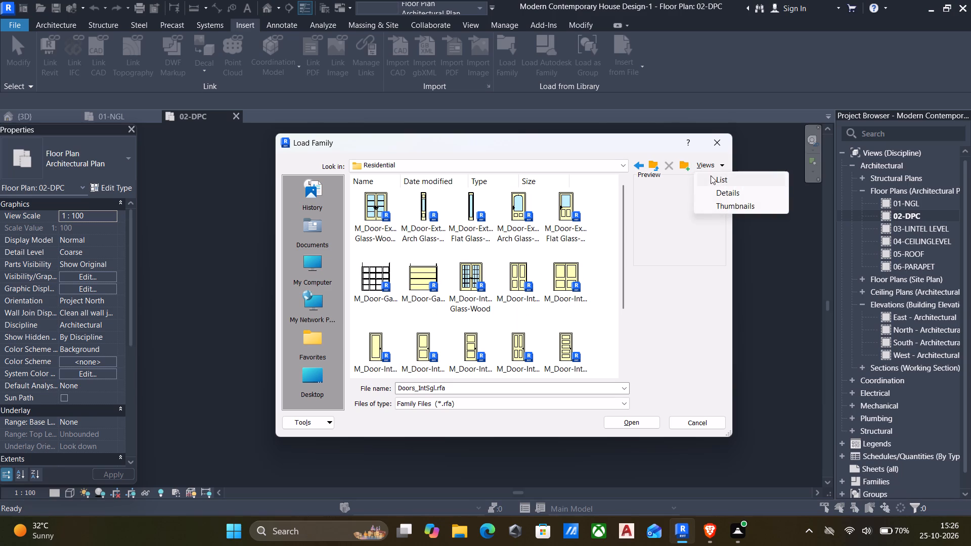
left_click(711, 176)
scroll(438, 237, "down", 6)
scroll(430, 261, "up", 6)
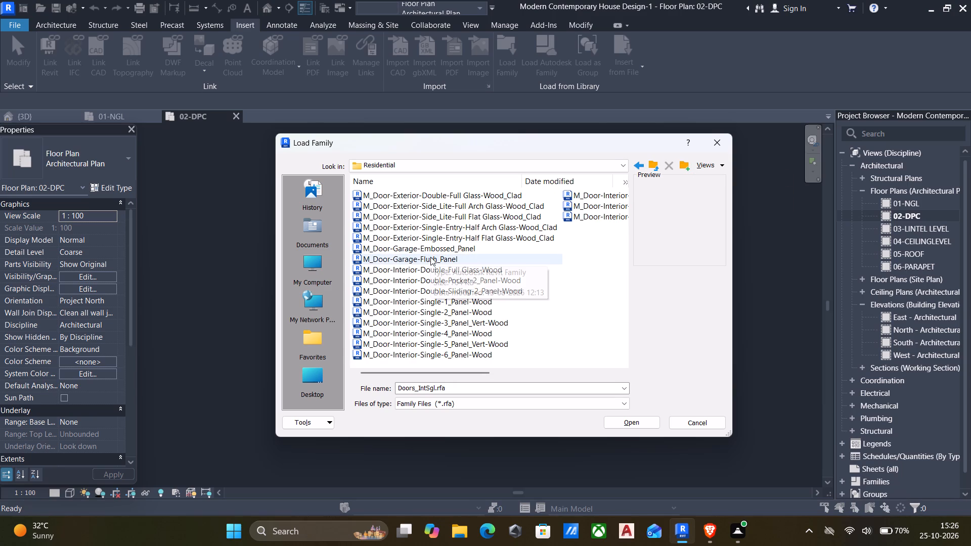
scroll(430, 256, "up", 4)
left_click(714, 160)
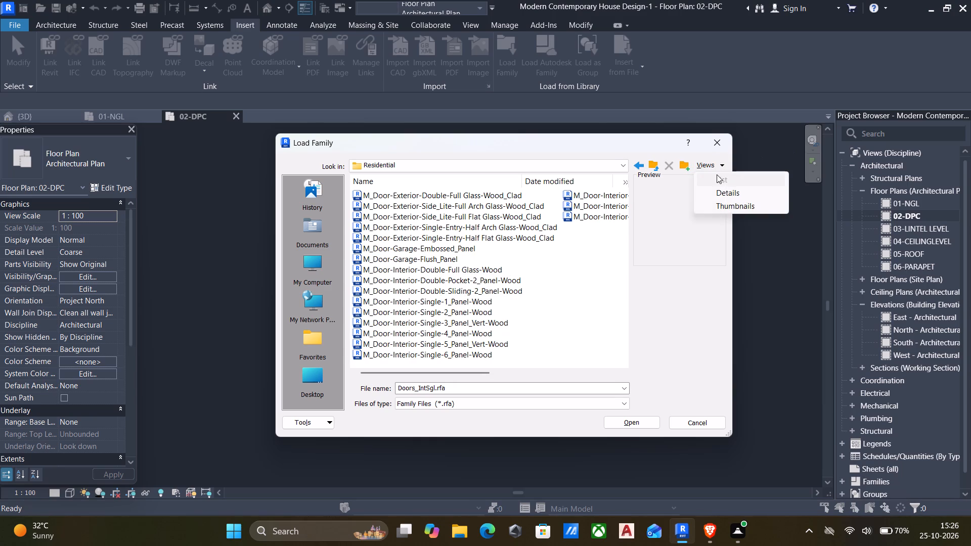
left_click(722, 190)
scroll(475, 242, "down", 2)
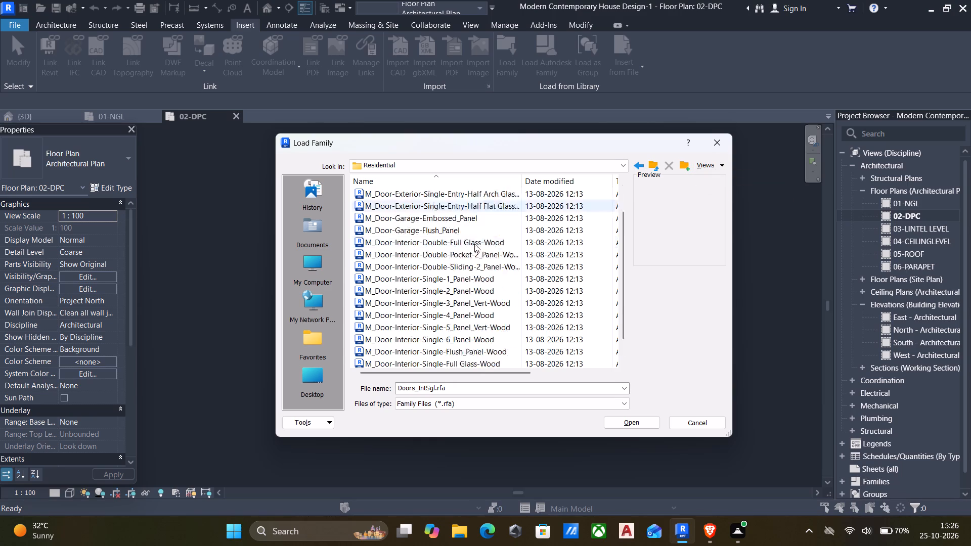
scroll(474, 244, "down", 4)
scroll(474, 246, "up", 12)
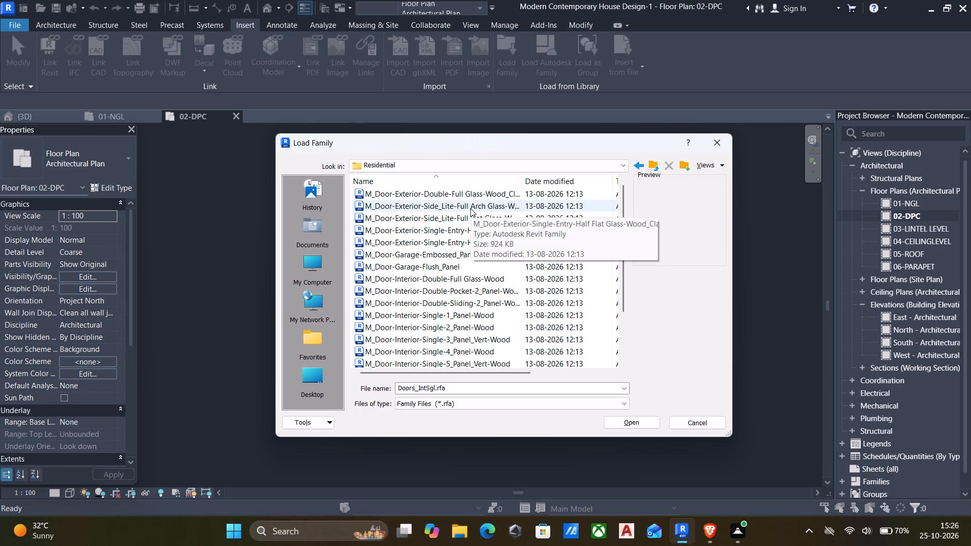
Preview the Residential door families one by one, from M_Door-Exterior-Double-Full Glass-Wood_Clad to M_Door-Interior-Single-Pocket-2_Panel-Wood, and leave without loading any.
left_click(459, 194)
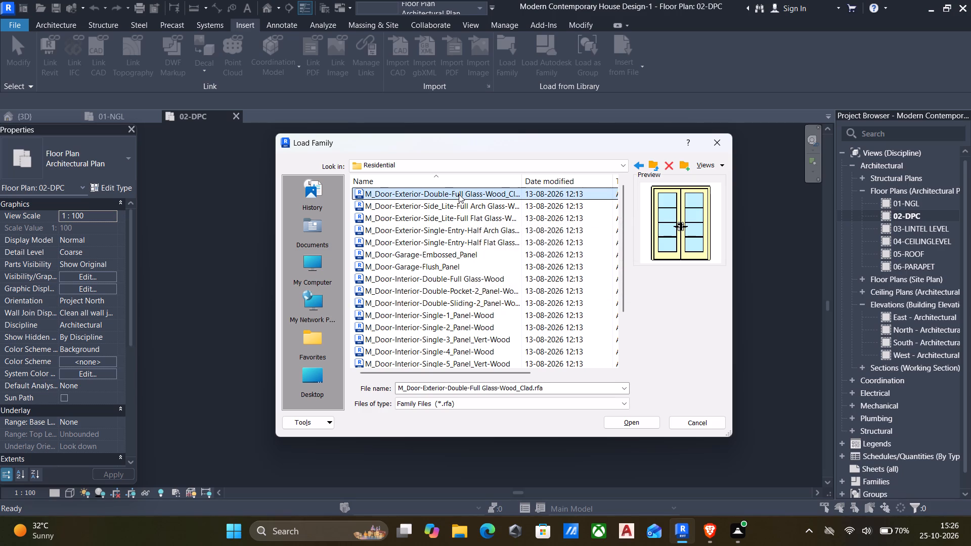
key("Down")
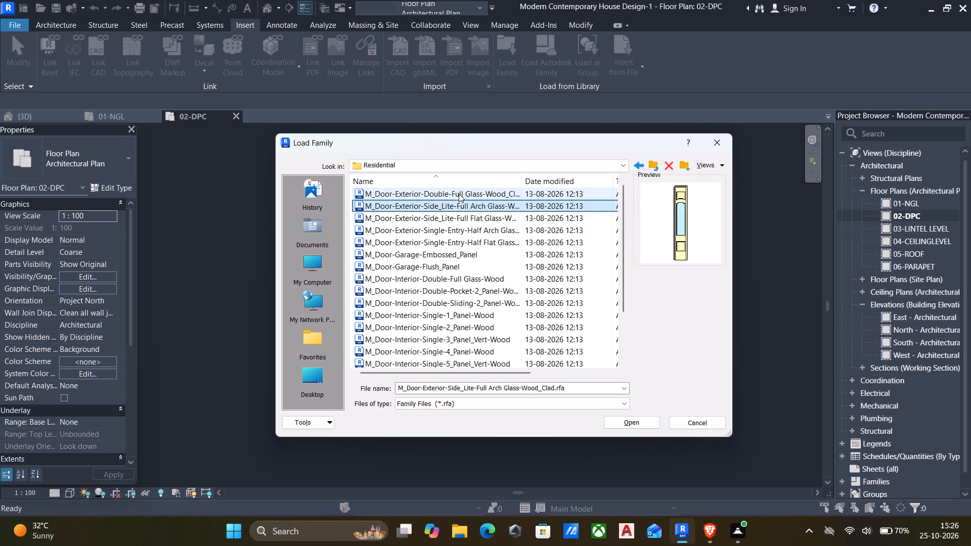
key("Down")
key("Down")
key("Down")
key("Down")
key("Down")
key("Down")
key("Down")
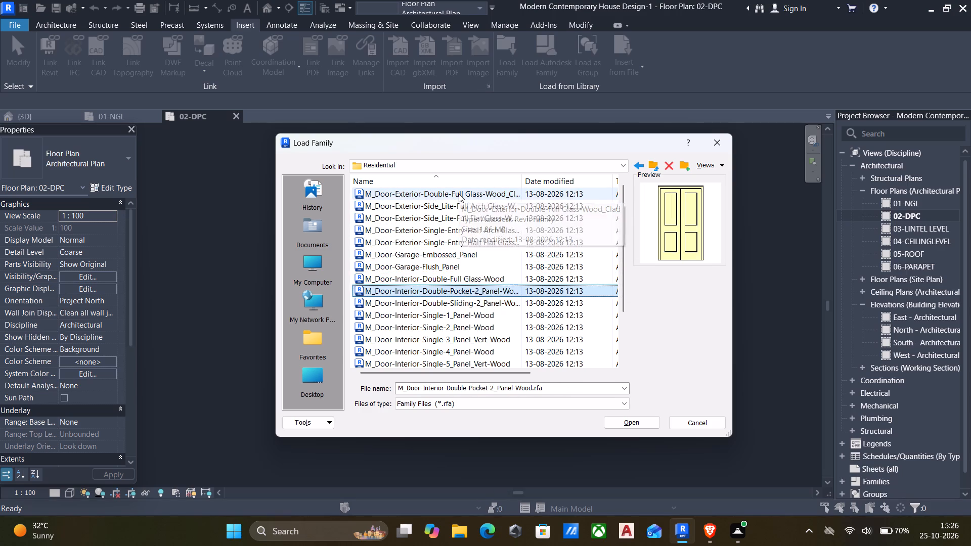
key("Down")
key("Down")
key("Down")
key("Down")
key("Down")
key("Down")
key("Down")
key("Down")
key("Down")
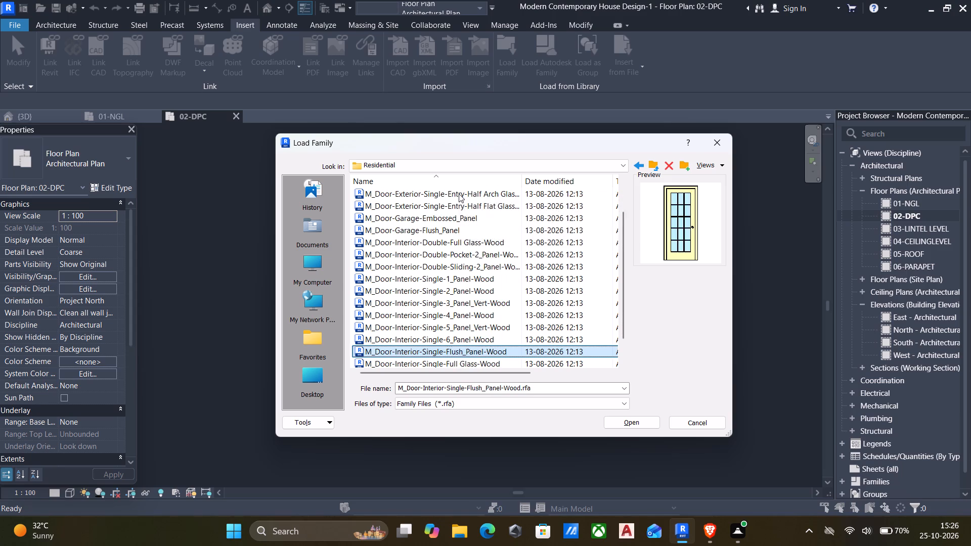
key("Down")
key("Down")
key("Down")
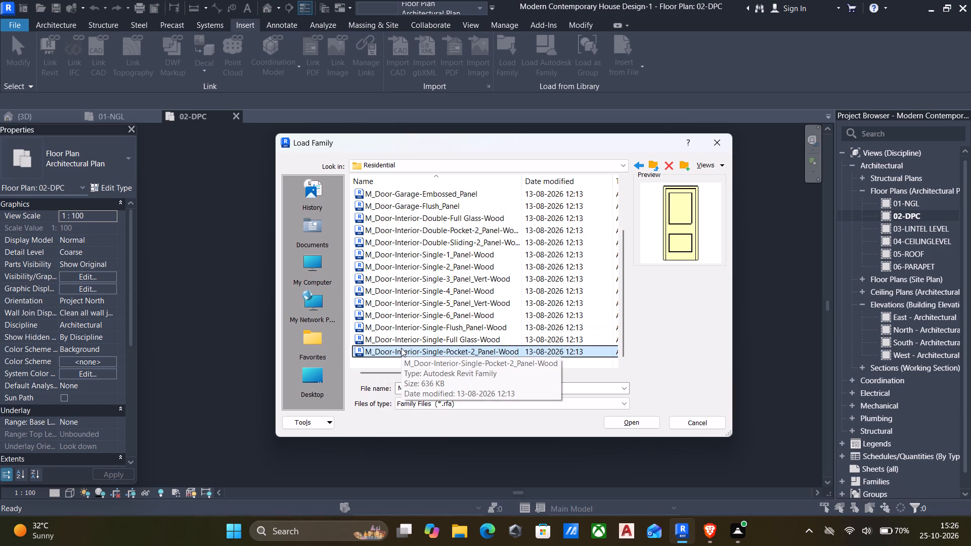
left_click(715, 139)
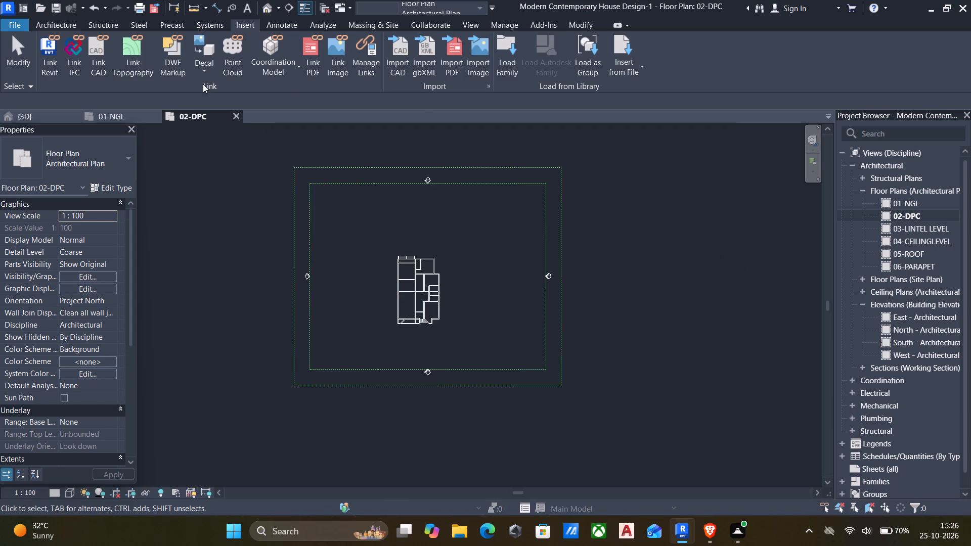
Start opening another file and look through the folders on the C: drive for it.
left_click(69, 27)
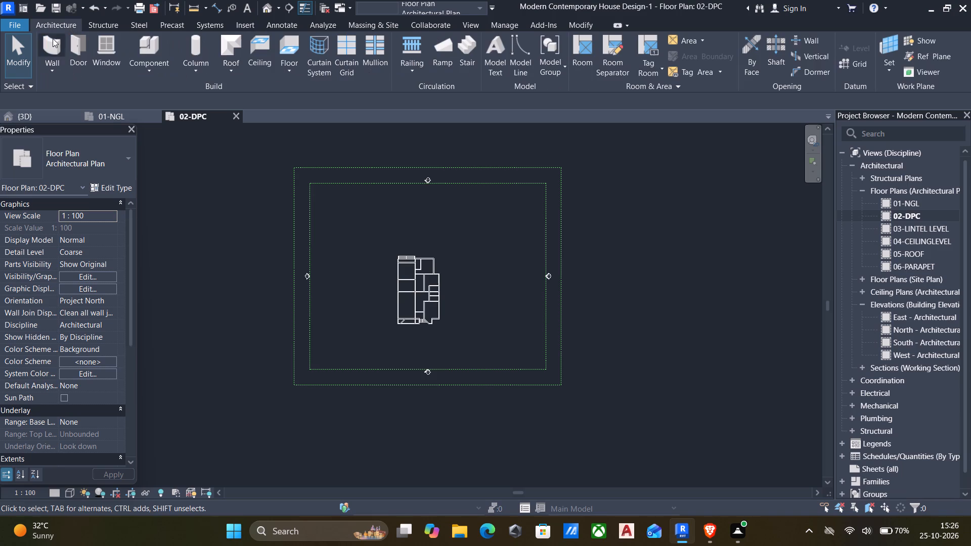
left_click(15, 22)
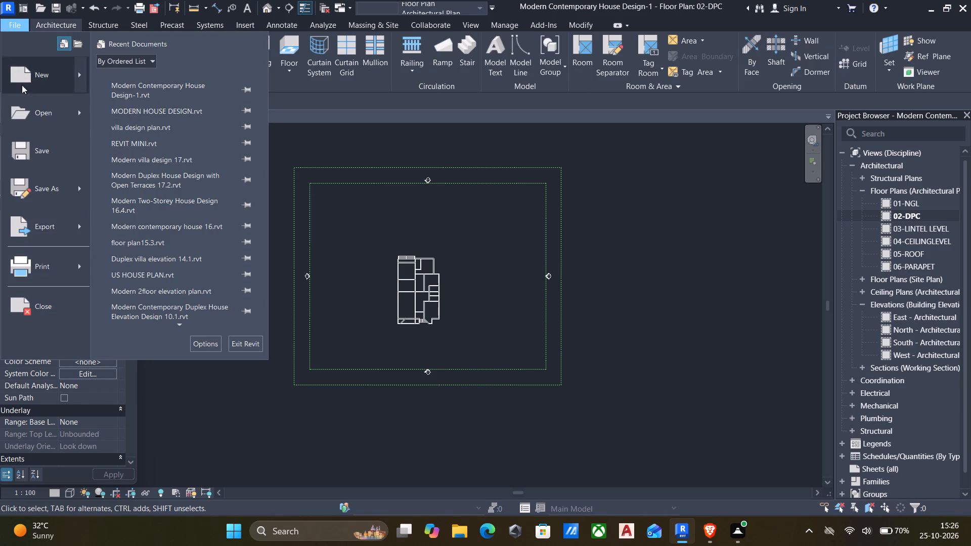
left_click(45, 116)
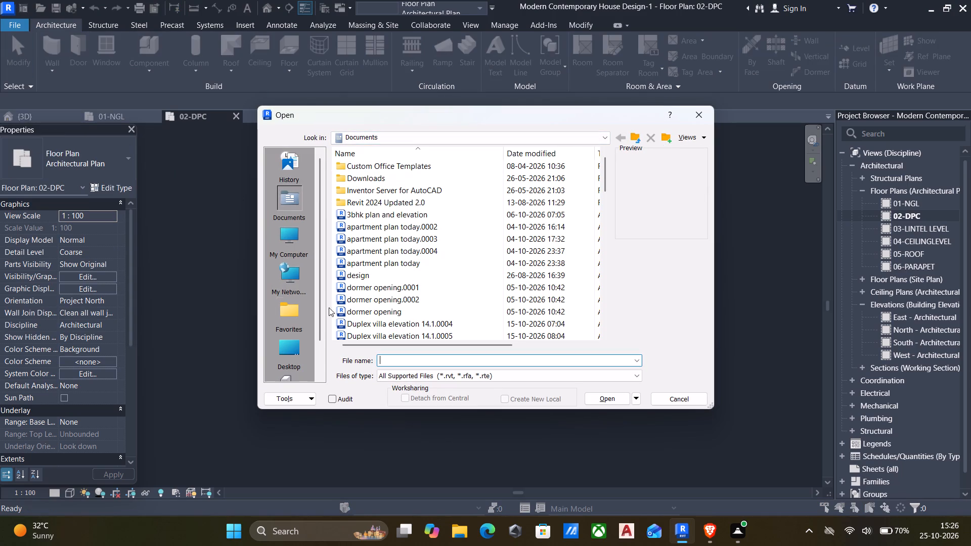
left_click(282, 351)
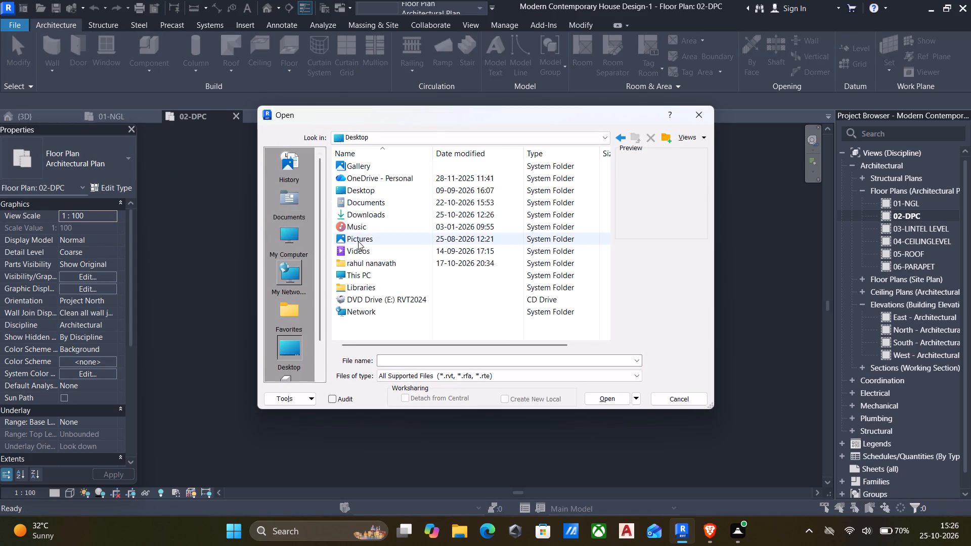
scroll(288, 341, "down", 5)
left_click(291, 304)
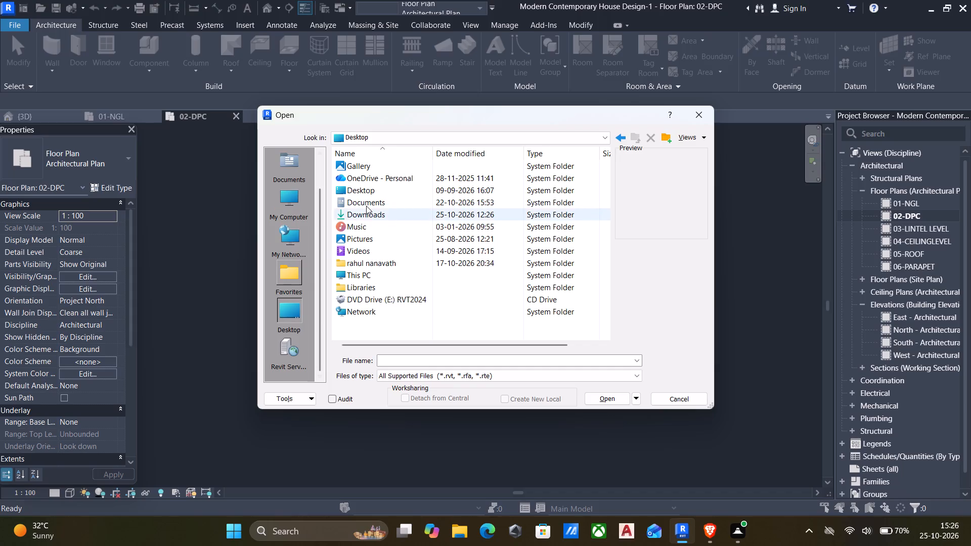
double_click(366, 271)
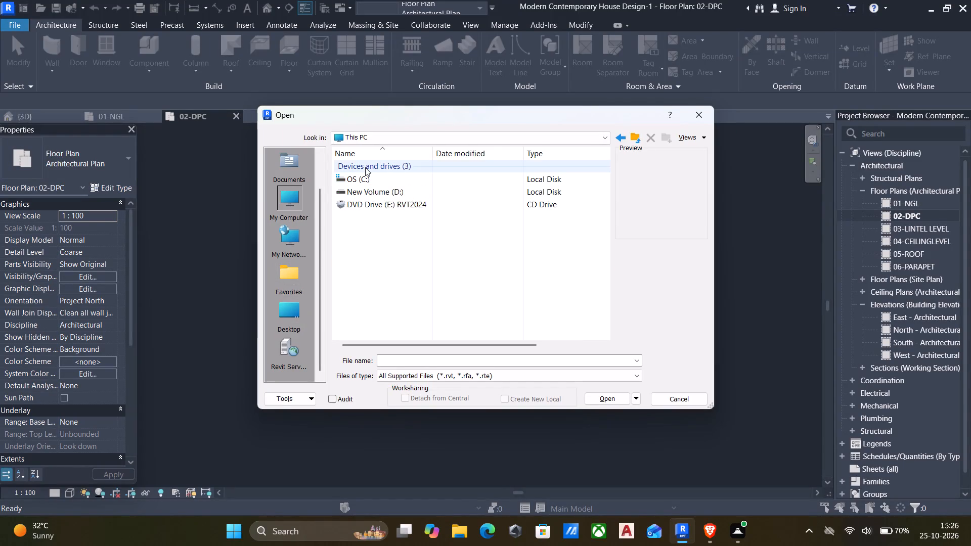
left_click(365, 167)
double_click(362, 177)
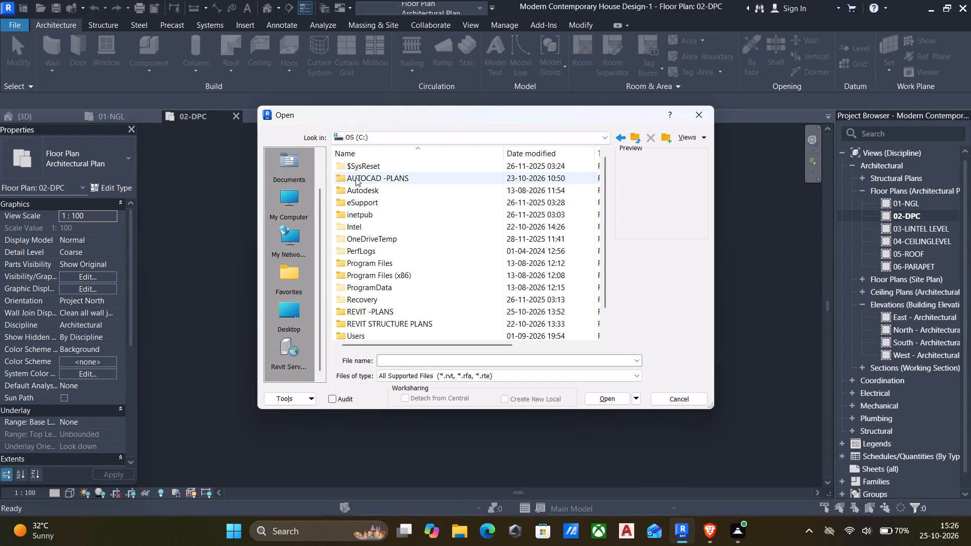
scroll(355, 183, "down", 6)
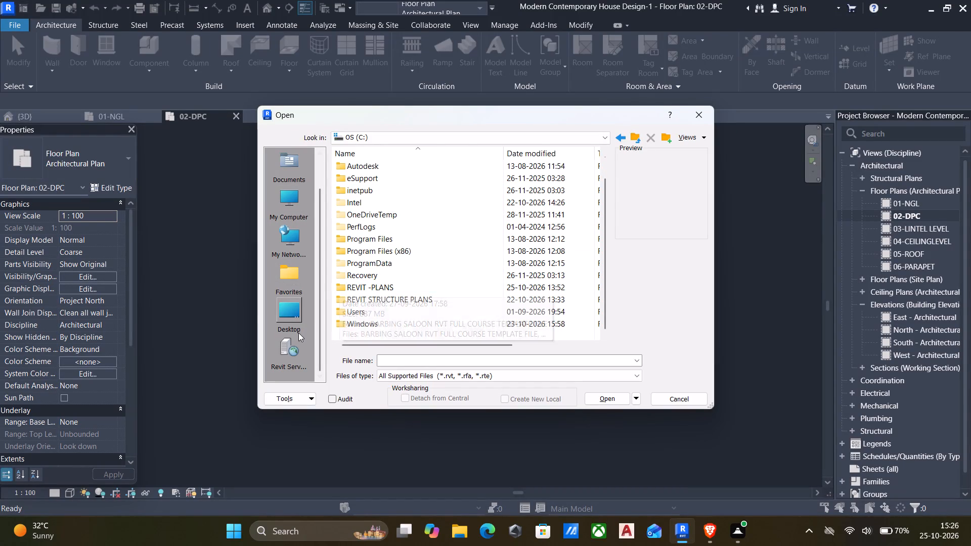
Open the REVIT BUNGALOW COURSE project from the ARCHITECT PIPERR REVIT 2024 FULL COURSE- BUNGALOW folder within Downloads.
left_click(292, 314)
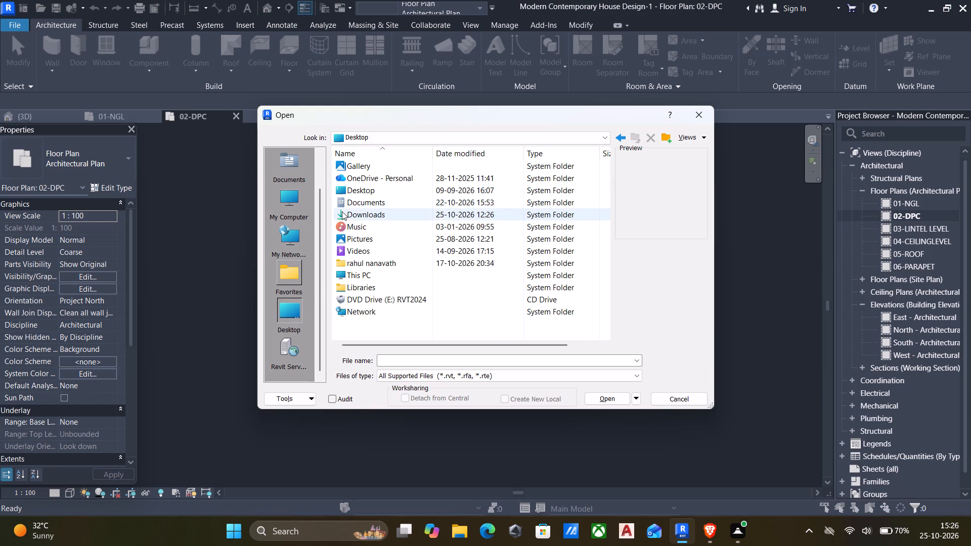
double_click(342, 211)
double_click(404, 179)
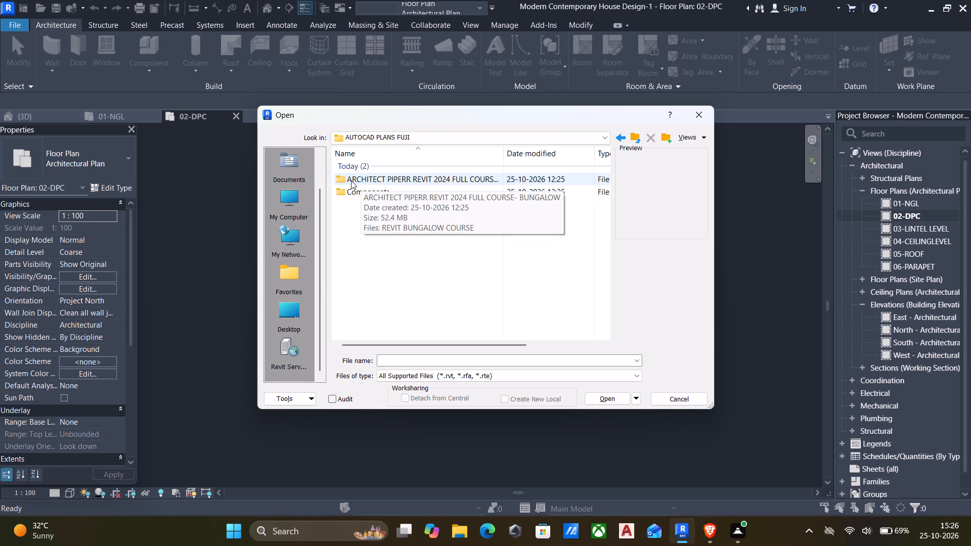
left_click(342, 177)
left_click(342, 177)
double_click(342, 177)
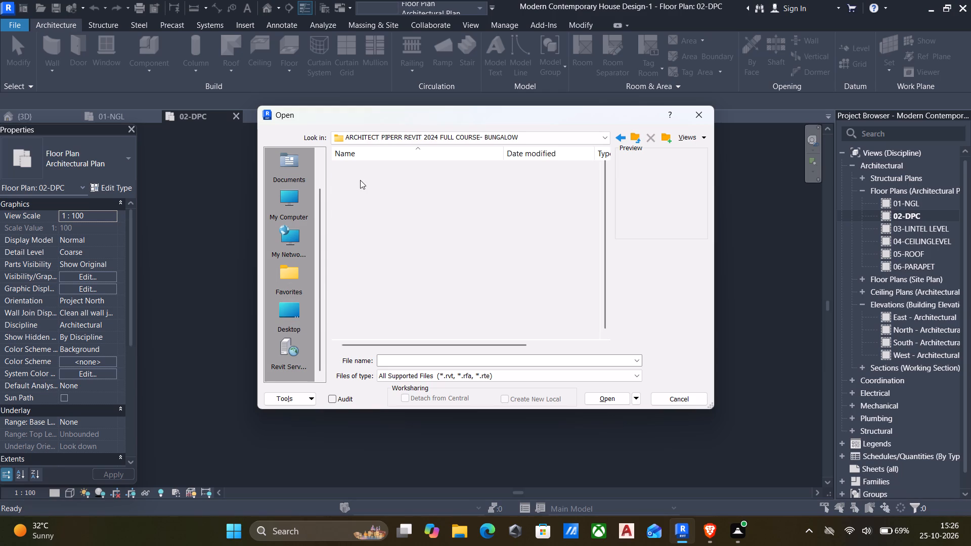
left_click(360, 180)
double_click(351, 177)
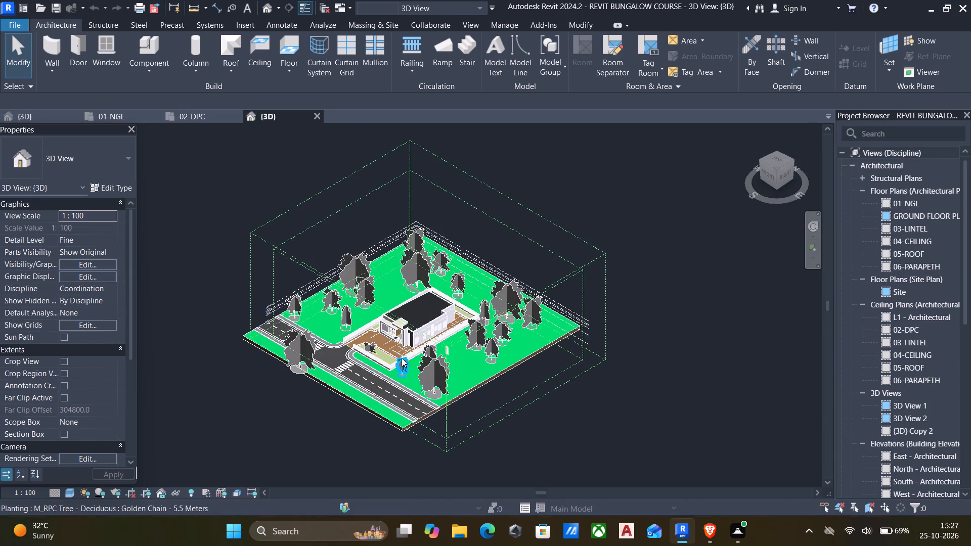
Examine the bungalow's front entrance, planter and exterior walls in the 3D view.
scroll(398, 362, "up", 11)
scroll(405, 298, "up", 5)
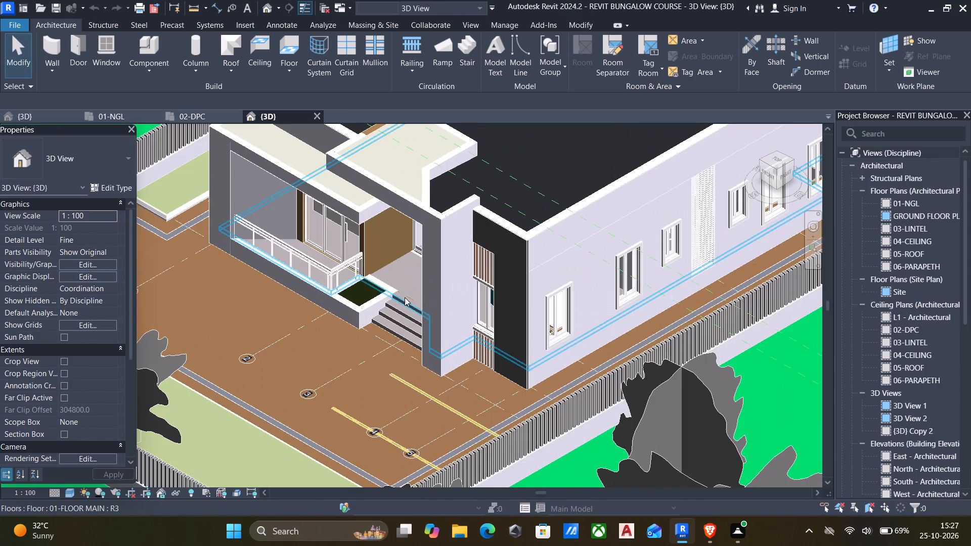
scroll(332, 310, "up", 5)
scroll(383, 299, "up", 5)
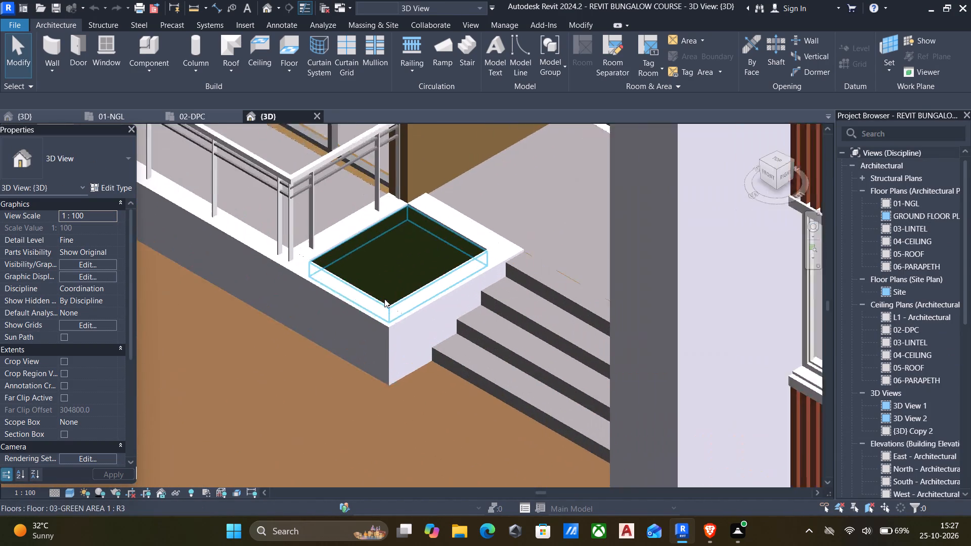
scroll(388, 293, "down", 15)
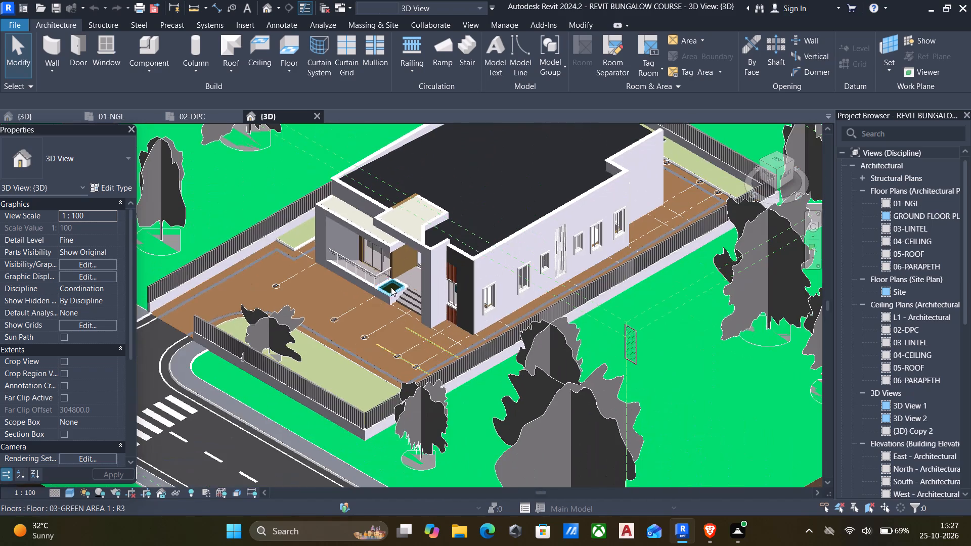
Open the GROUND FLOOR PLAN view and inspect the family and type of the door between the lobby and Bedroom 2.
left_click(888, 215)
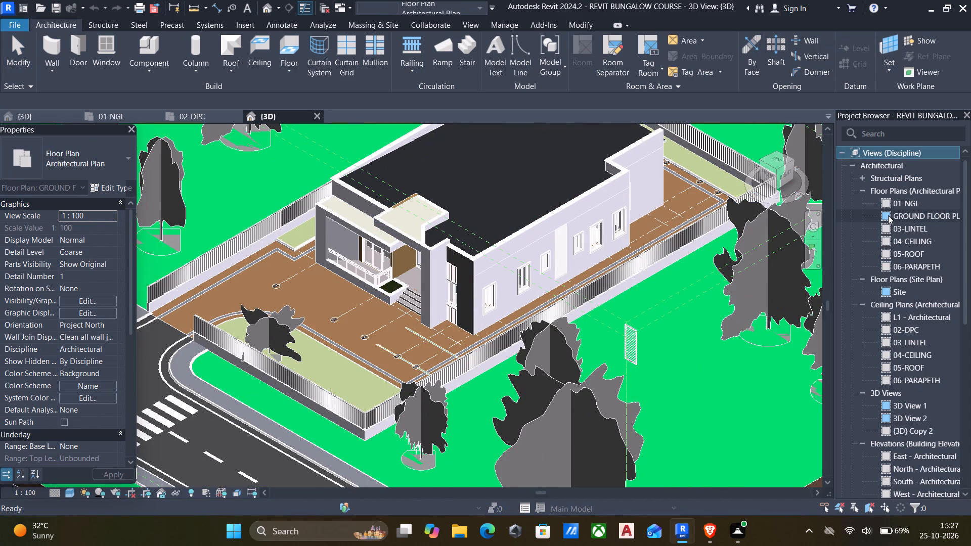
double_click(888, 215)
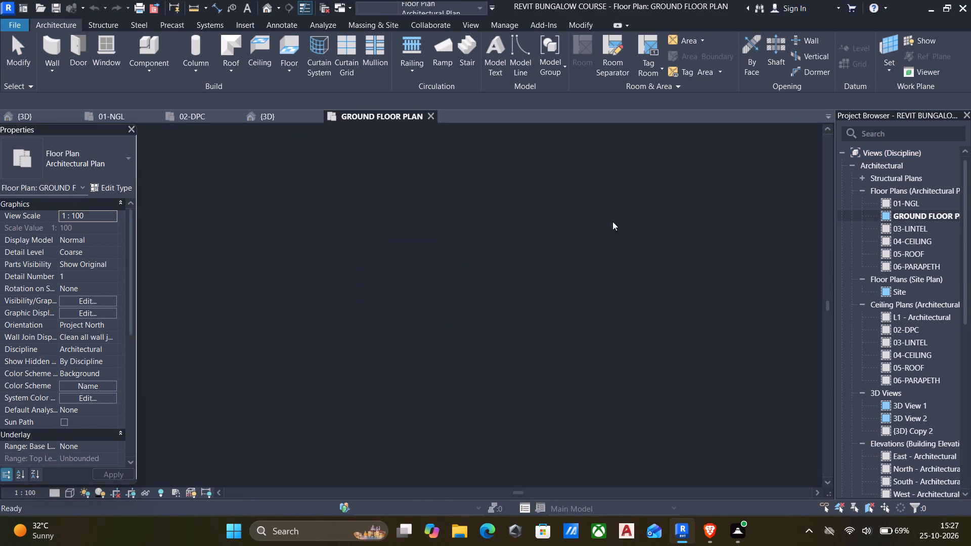
scroll(340, 298, "up", 4)
scroll(380, 285, "up", 2)
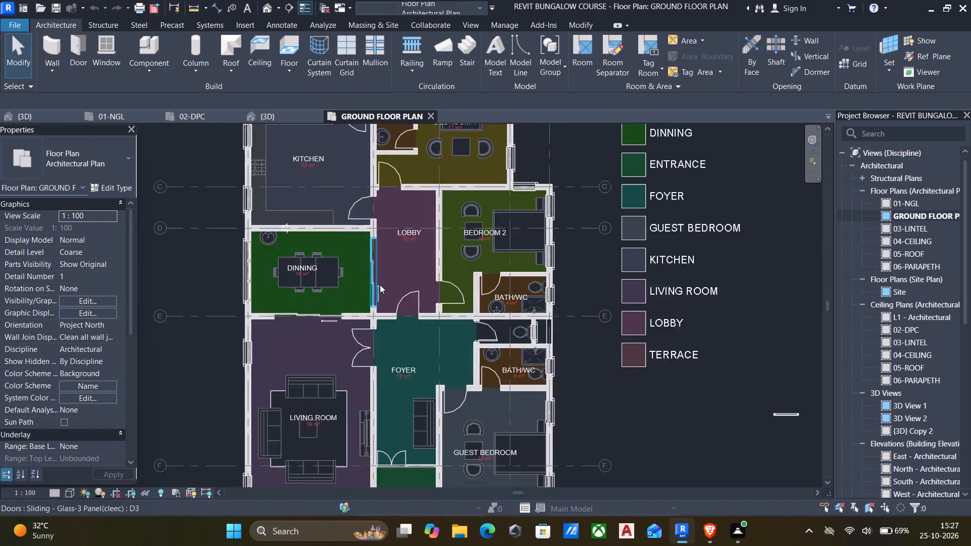
scroll(380, 285, "up", 3)
scroll(472, 305, "down", 4)
left_click(489, 312)
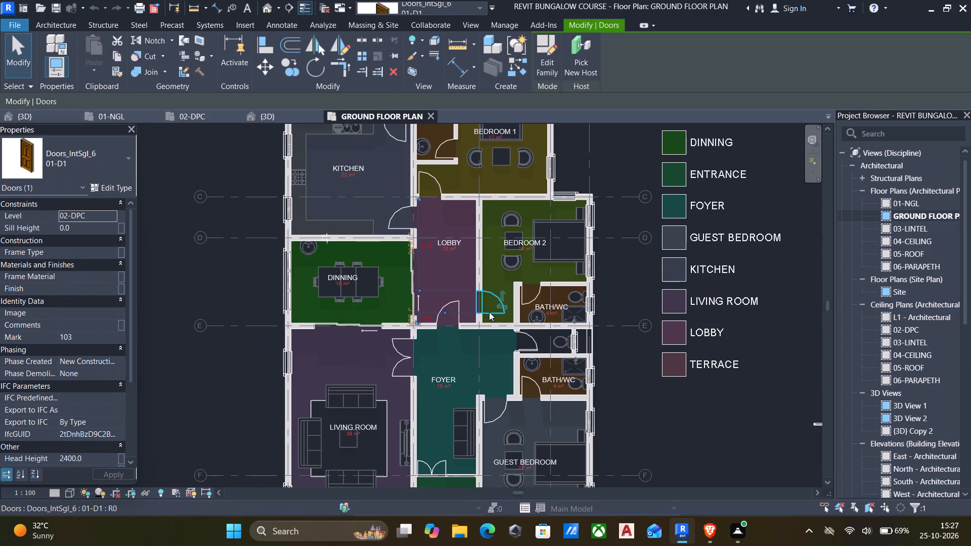
Copy only the ground floor plan's doors, windows, furniture, plumbing fixtures, railings, top rails, curtain panels and curtain wall mullions, using a category filter.
scroll(489, 310, "down", 2)
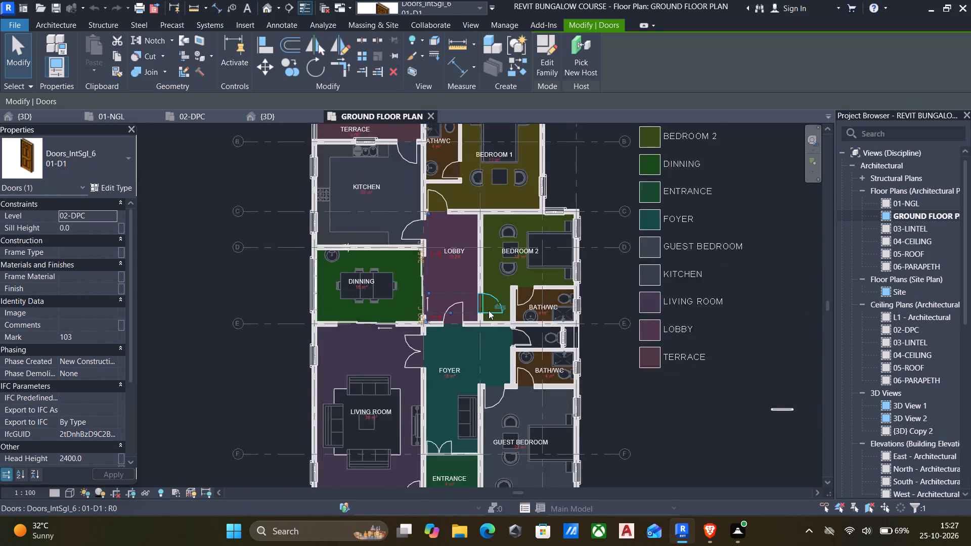
scroll(489, 310, "down", 6)
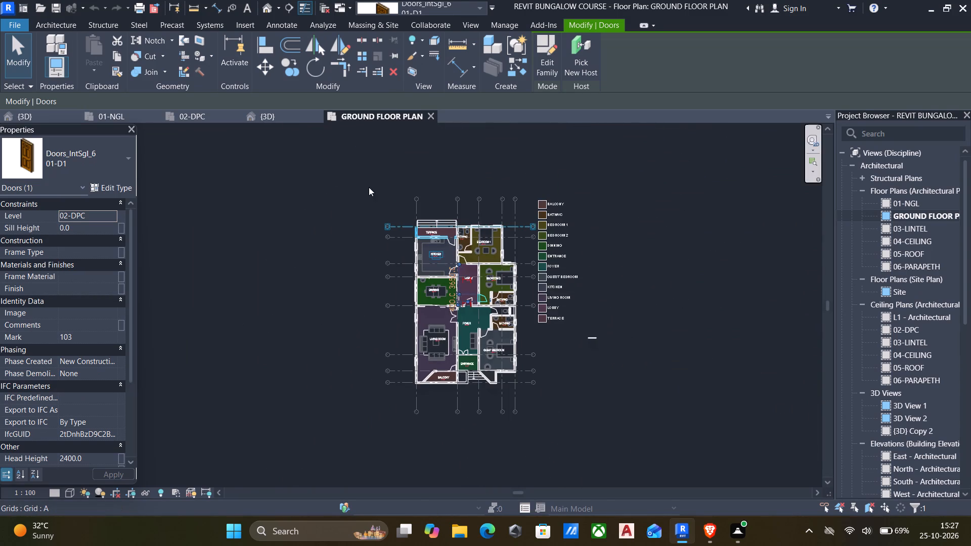
left_click_drag(345, 167, 623, 445)
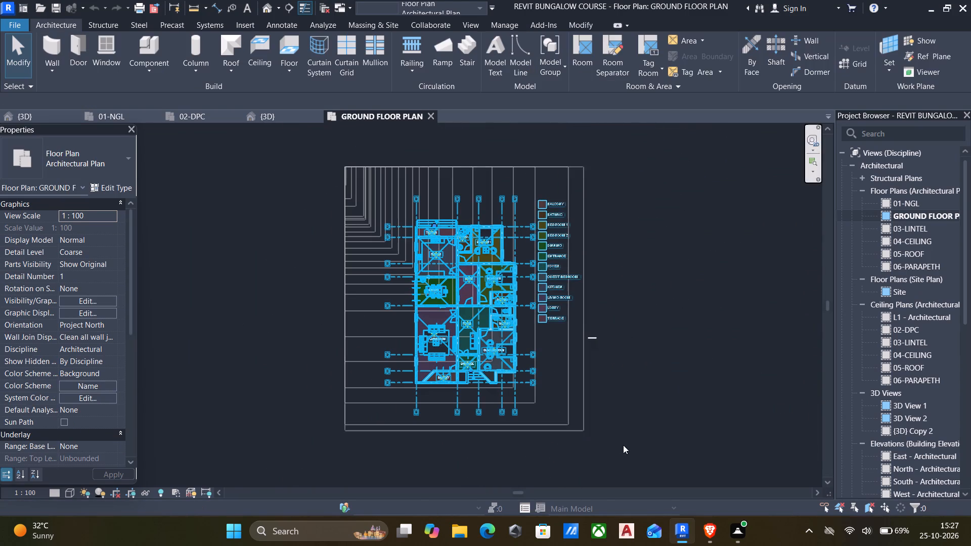
left_click_drag(623, 445, 642, 440)
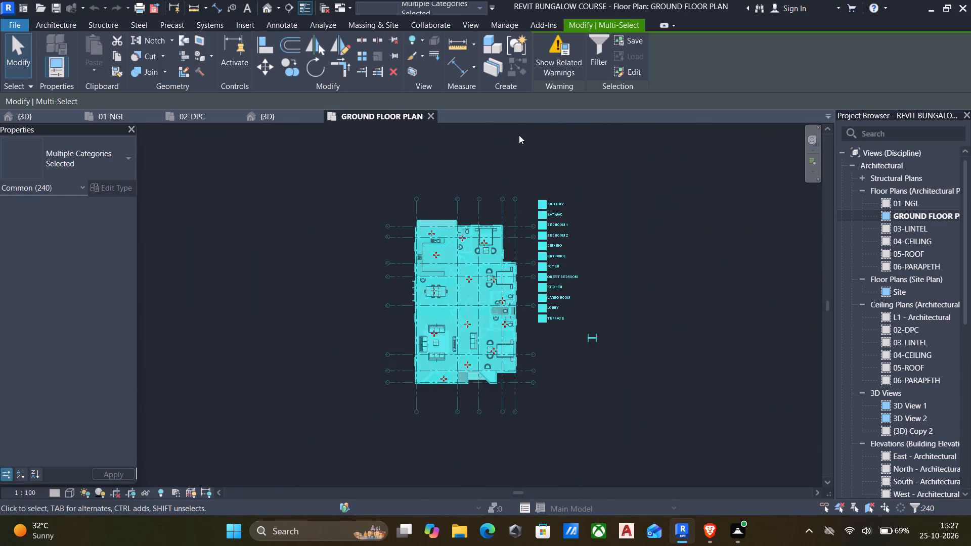
left_click(594, 53)
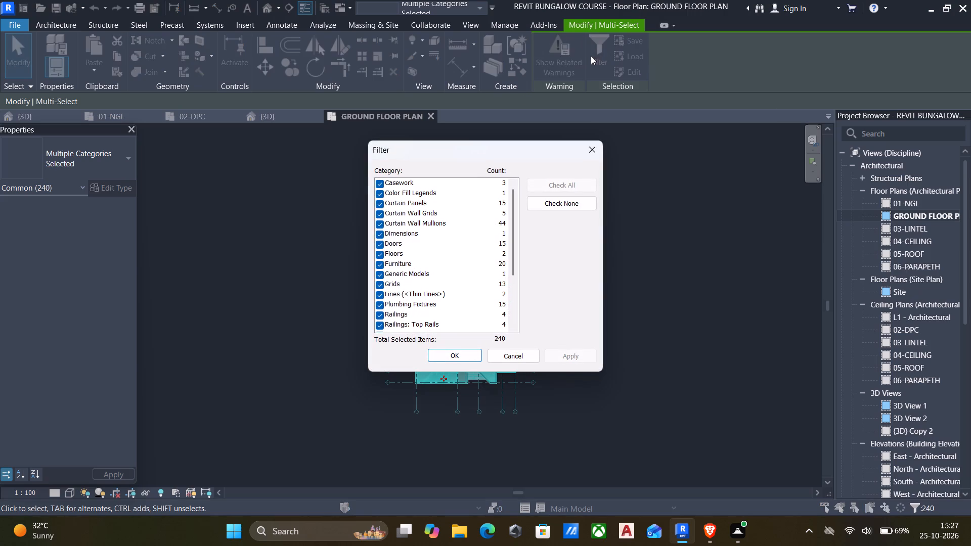
left_click(562, 204)
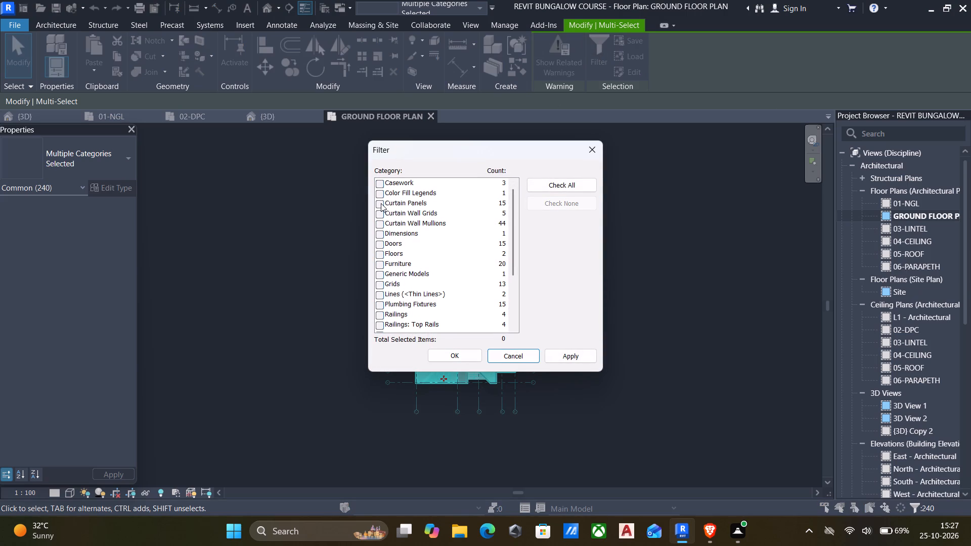
left_click(379, 242)
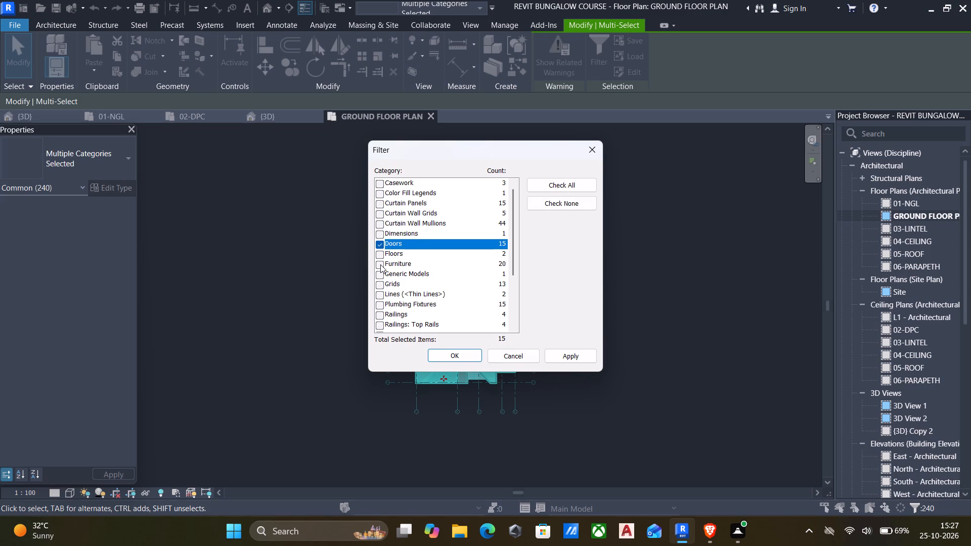
left_click(380, 264)
scroll(402, 310, "down", 7)
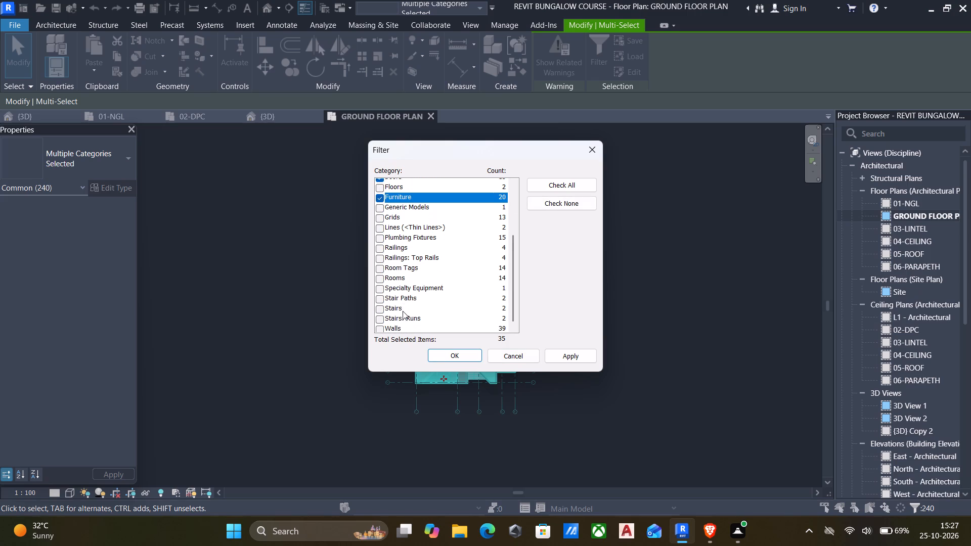
scroll(403, 311, "down", 11)
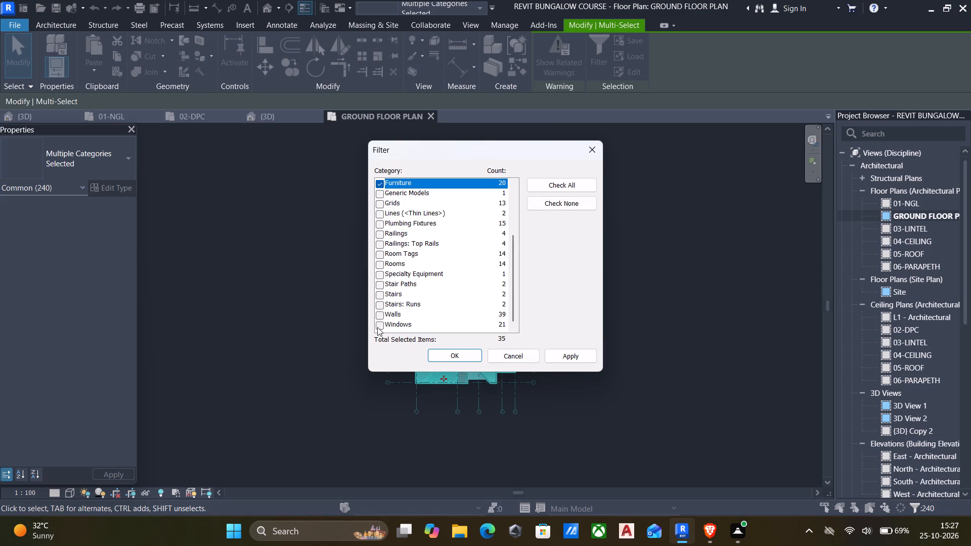
left_click(377, 327)
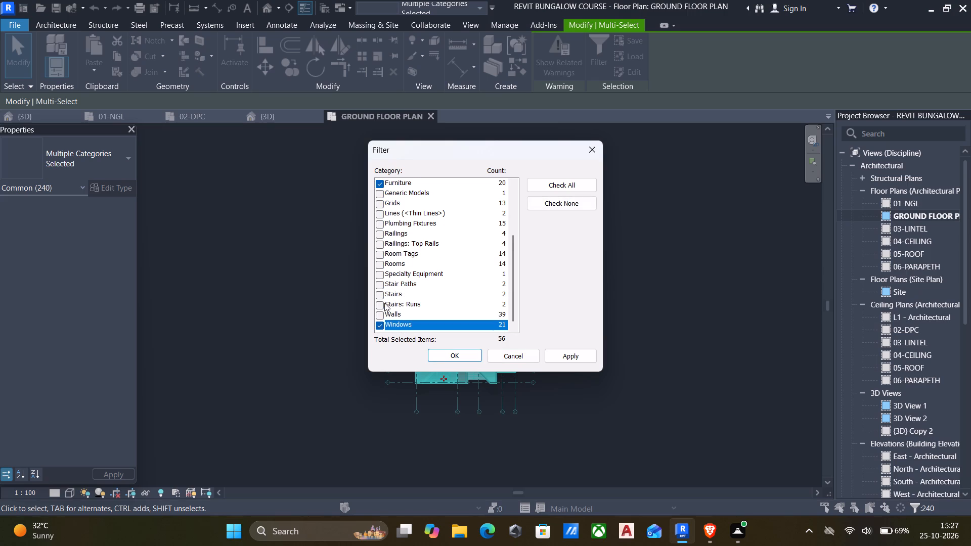
left_click(381, 235)
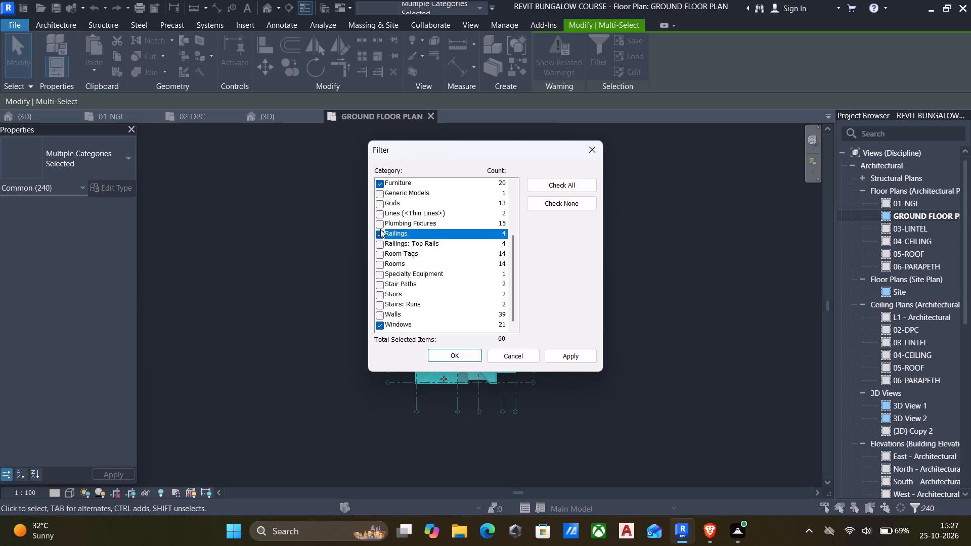
left_click(379, 226)
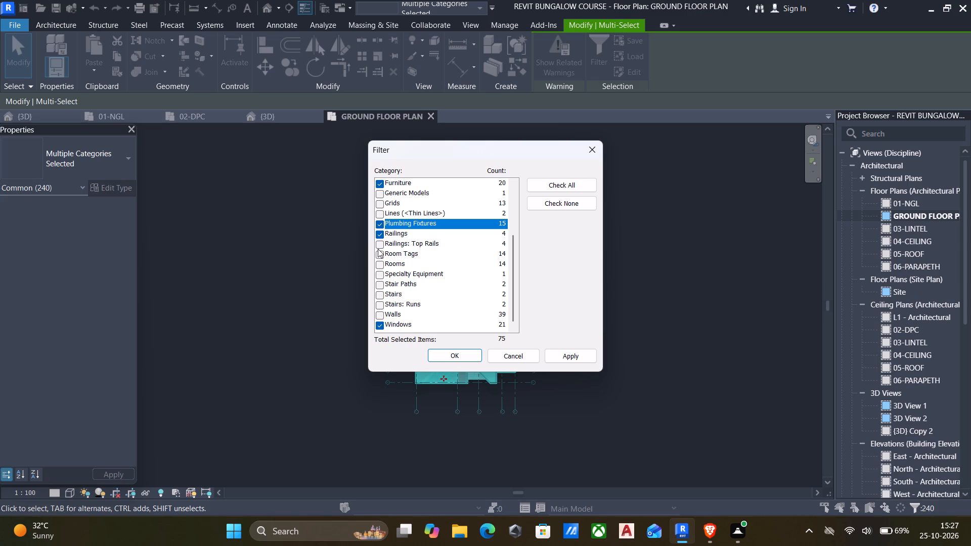
left_click(378, 249)
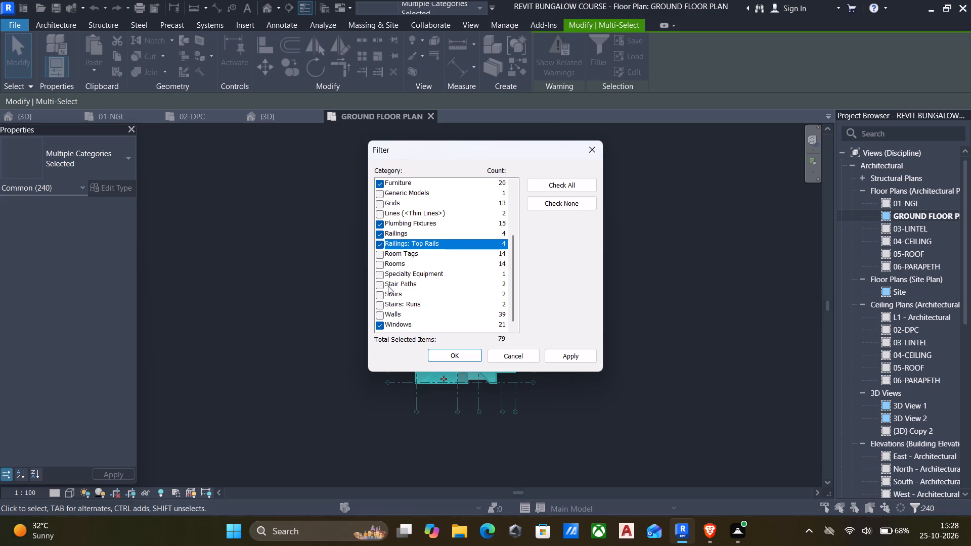
scroll(386, 254, "up", 3)
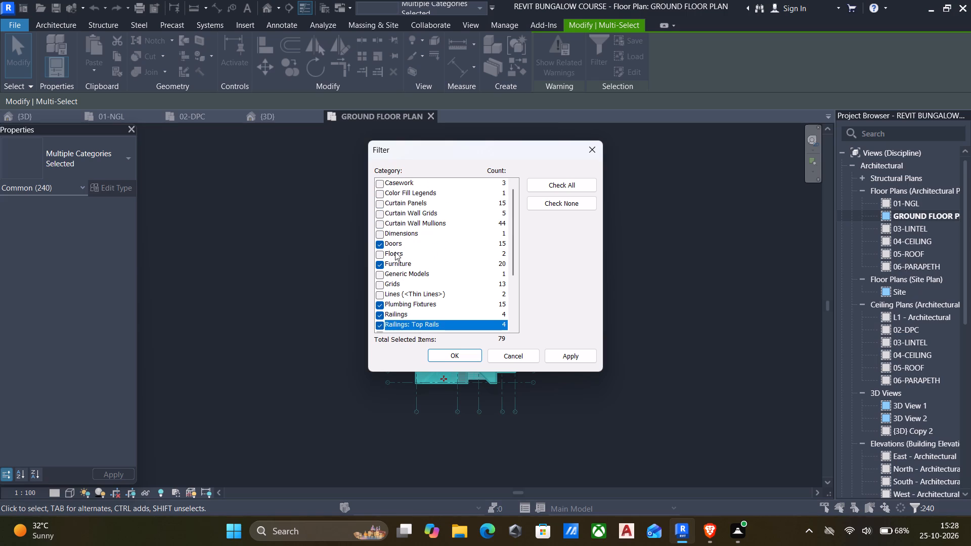
left_click(379, 222)
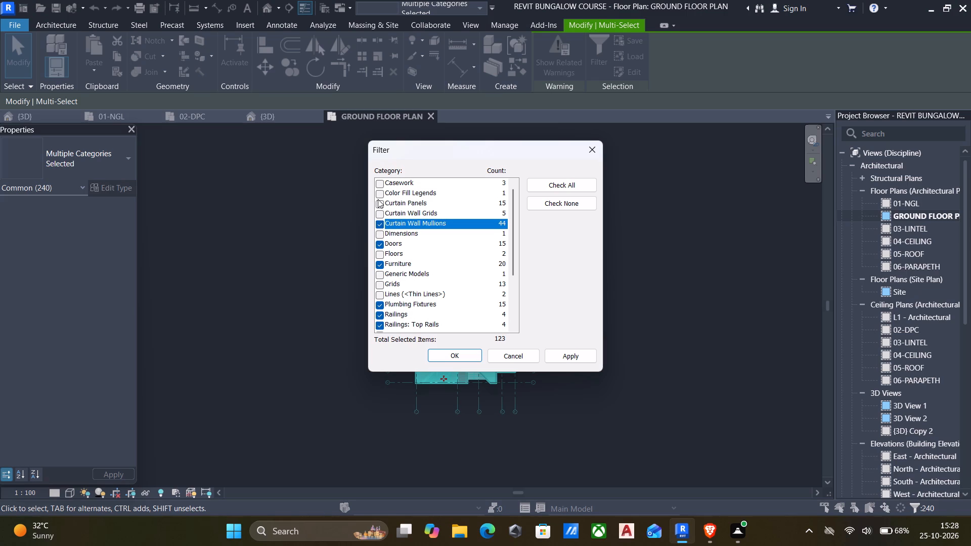
left_click(378, 199)
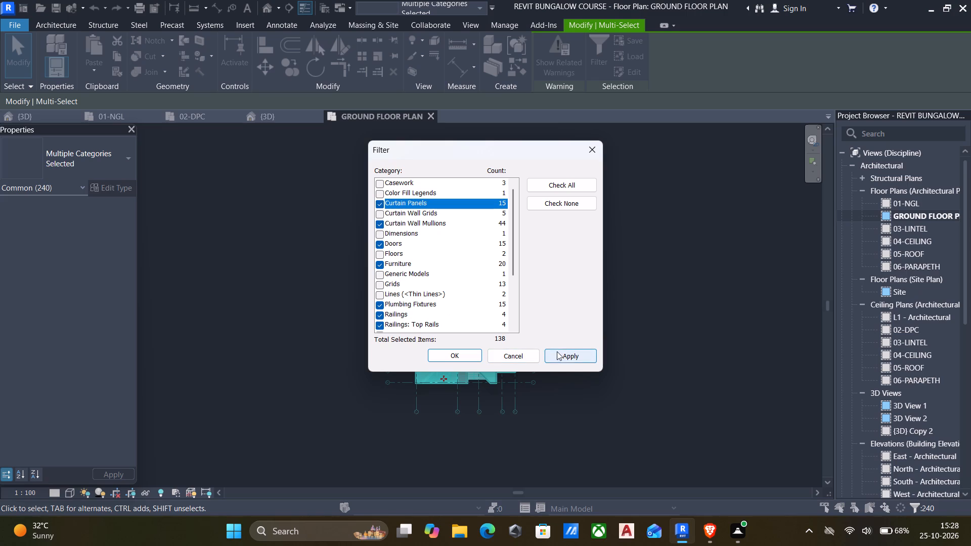
left_click(569, 355)
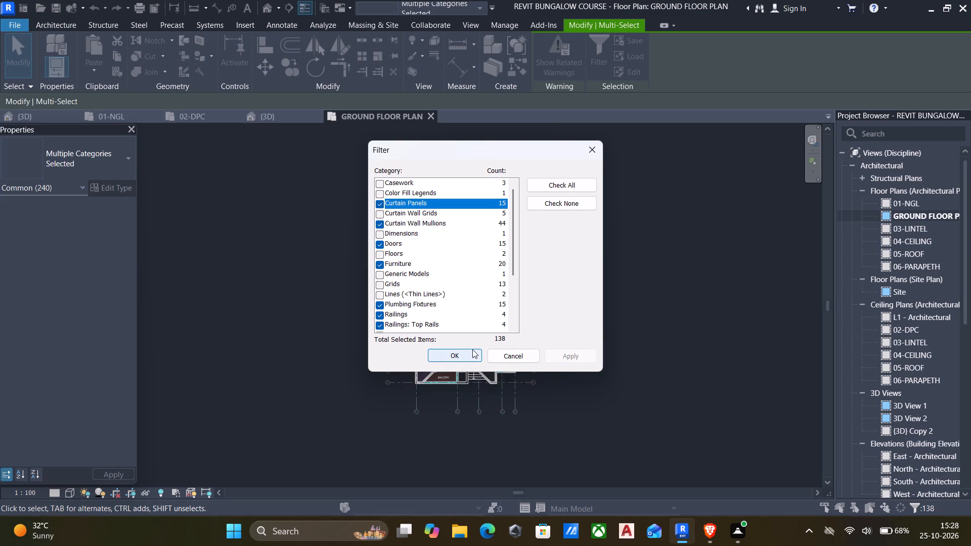
left_click(470, 351)
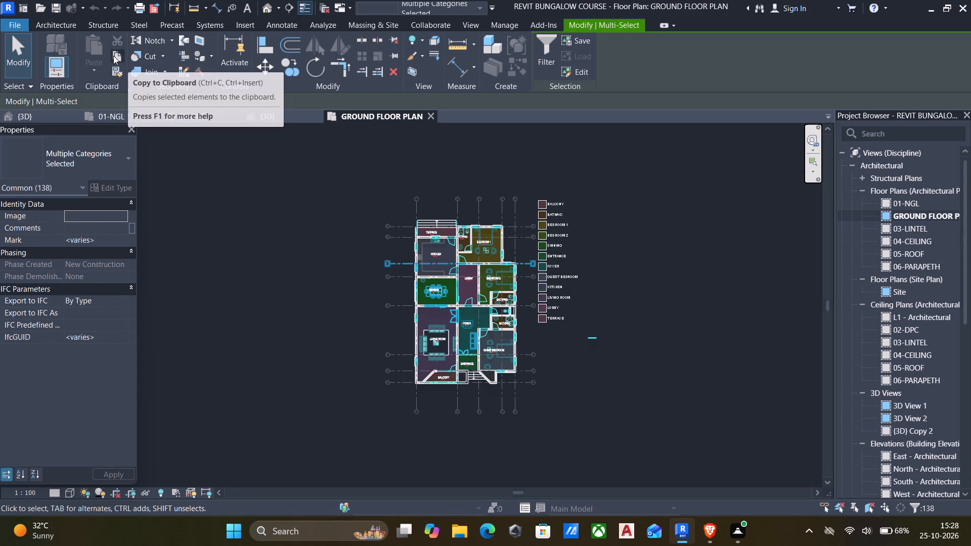
left_click(113, 56)
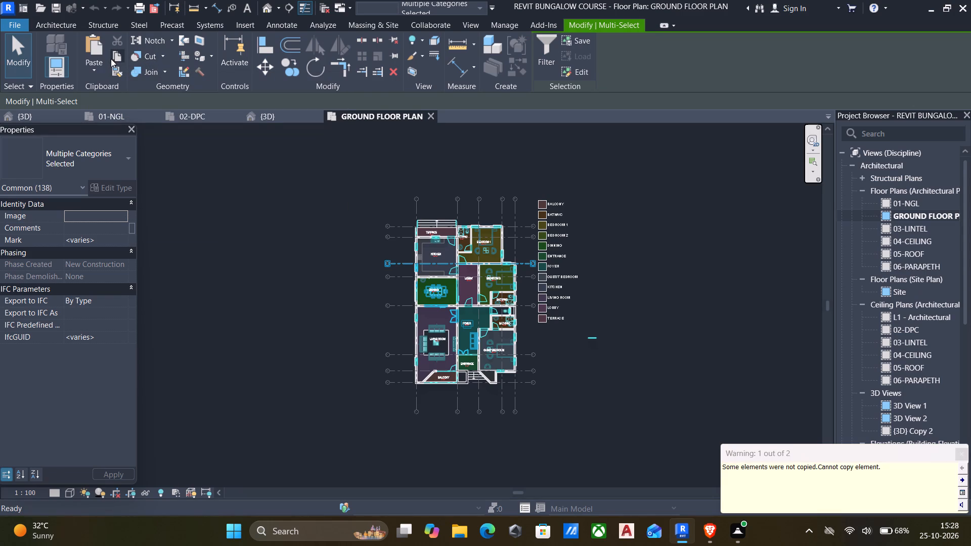
Paste the copied elements into the 01-NGL plan of Modern Contemporary House Design-1, in the empty area beside the house walls.
left_click(107, 116)
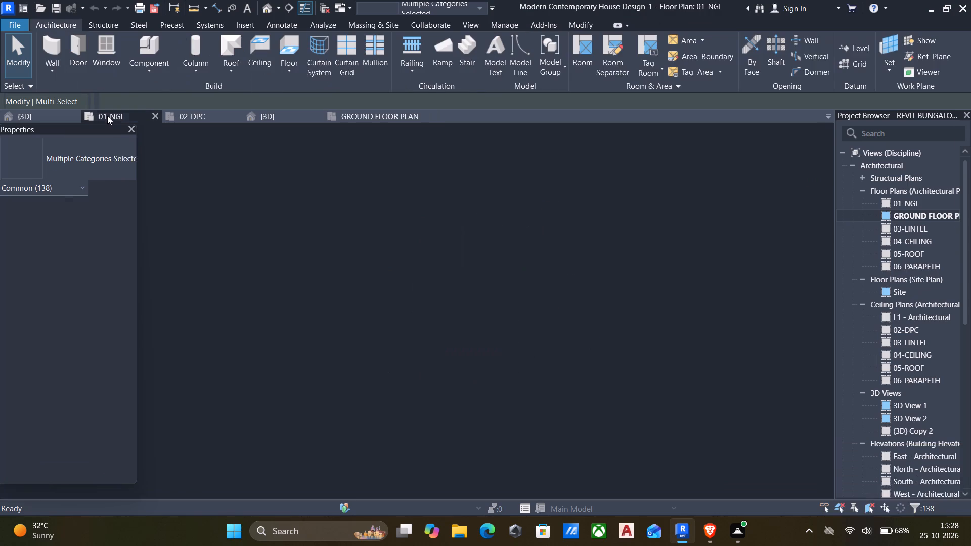
scroll(594, 292, "down", 5)
scroll(658, 287, "up", 1)
middle_click_drag(658, 287, 624, 293)
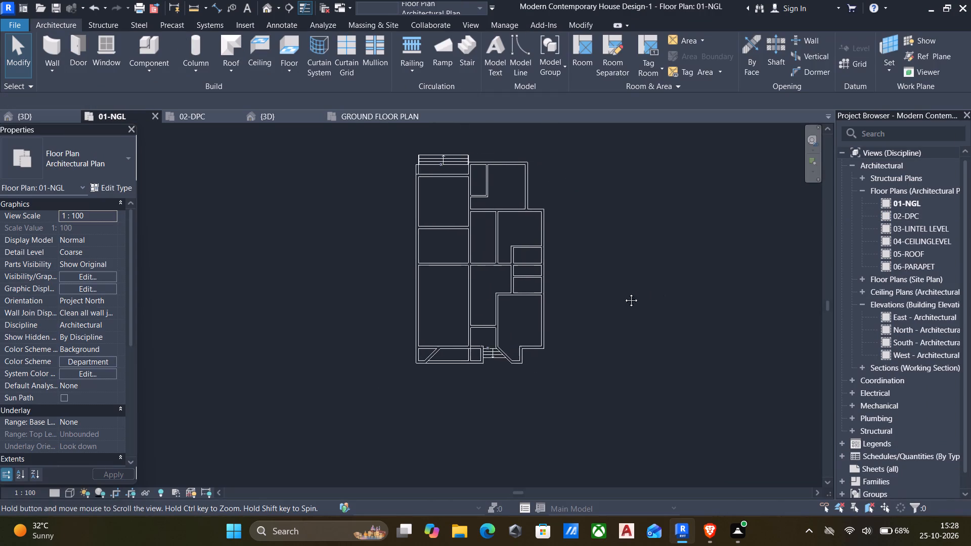
middle_click_drag(624, 293, 510, 293)
left_click(579, 267)
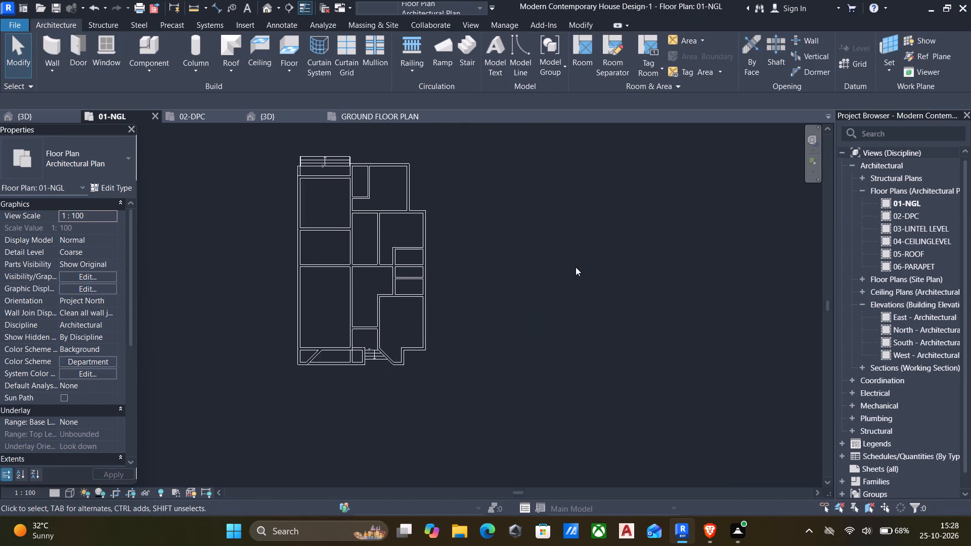
key("ctrl+v")
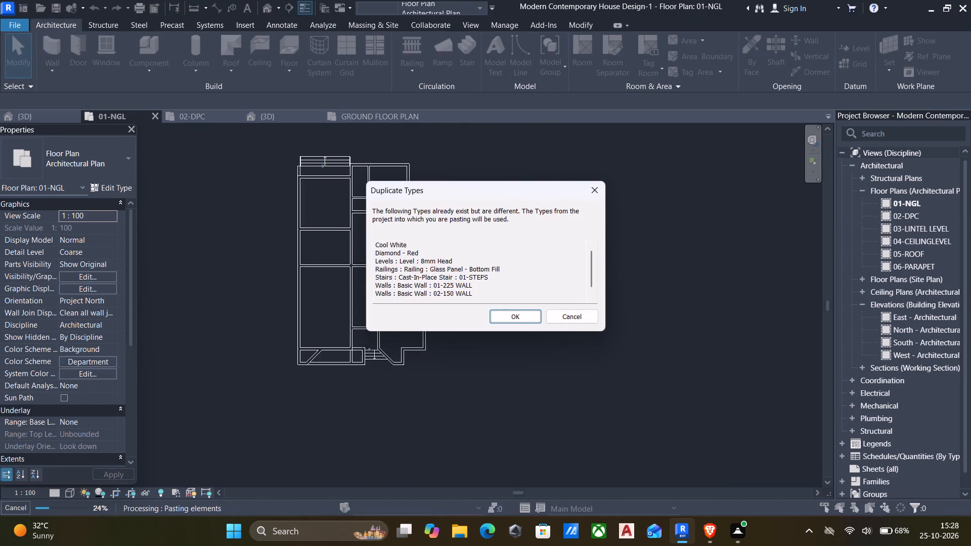
left_click(518, 315)
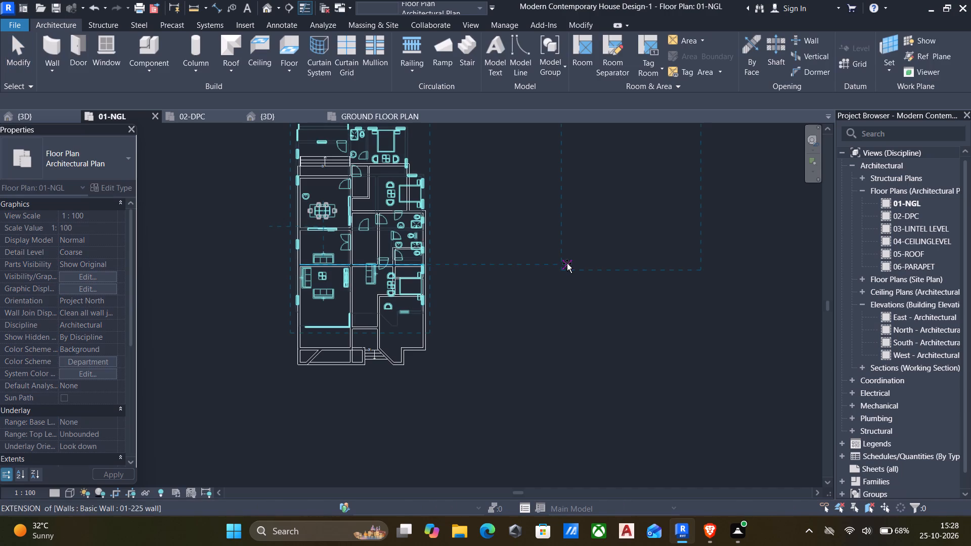
scroll(615, 323, "down", 5)
middle_click_drag(613, 325, 537, 337)
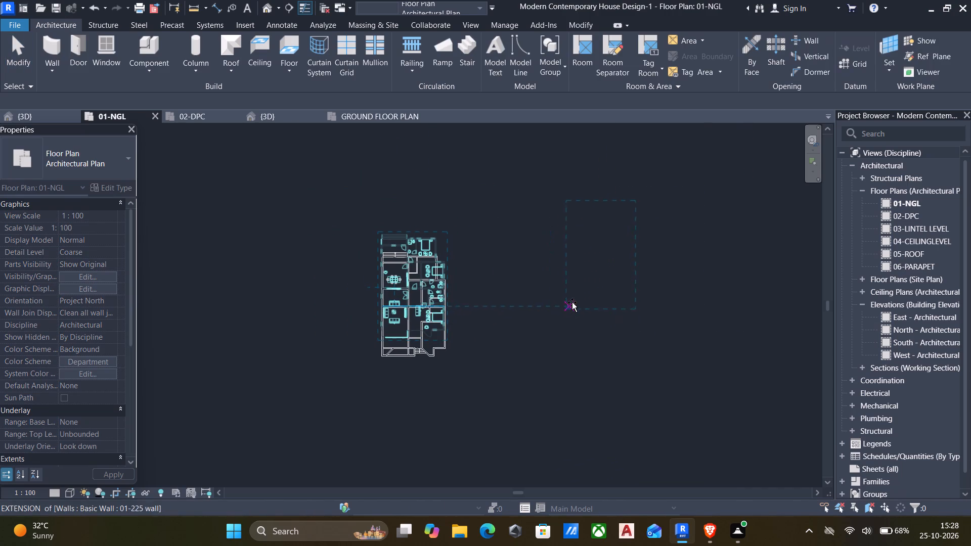
left_click(583, 291)
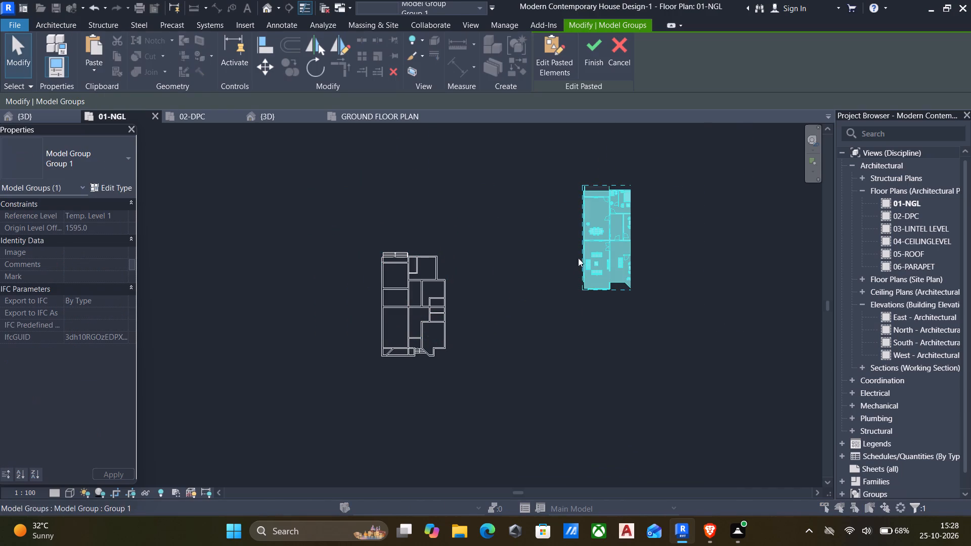
scroll(595, 236, "up", 4)
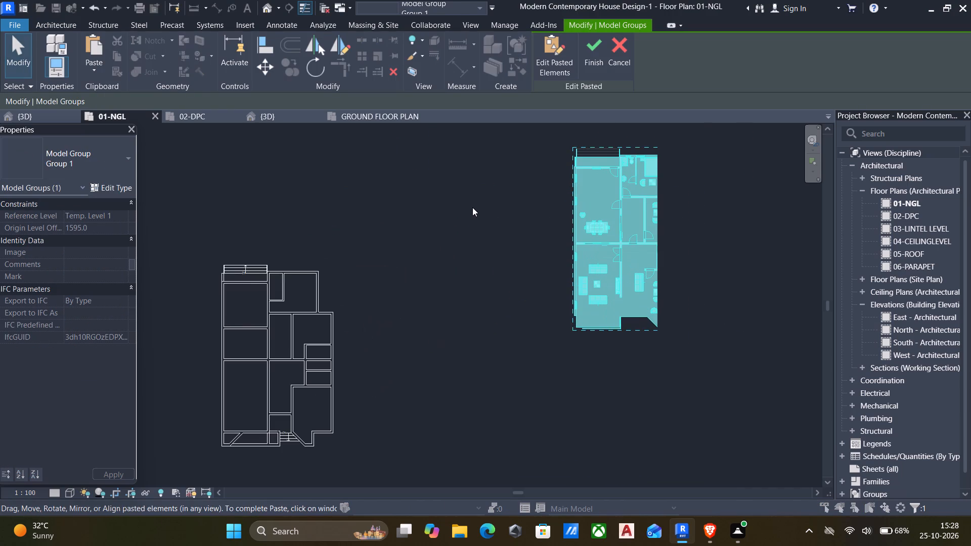
scroll(472, 207, "up", 1)
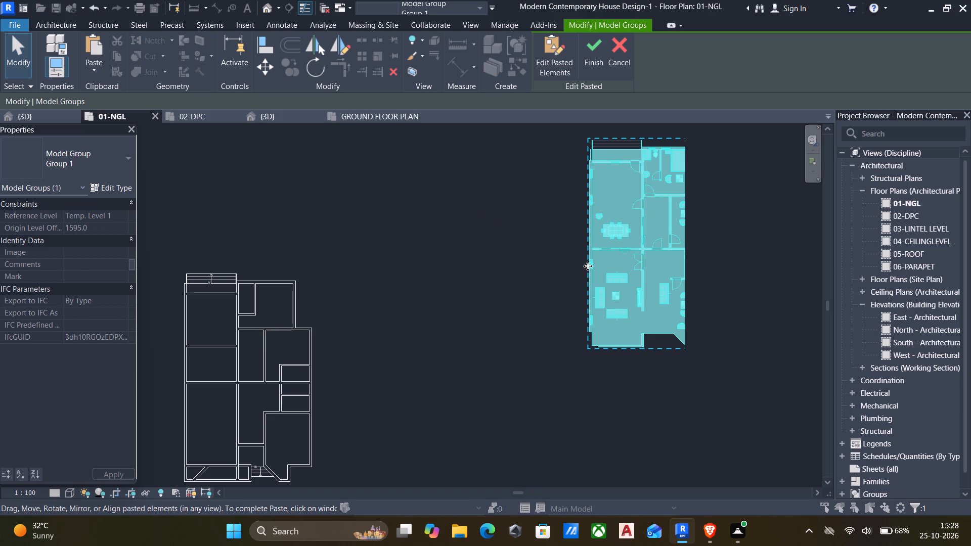
key("Escape")
scroll(651, 250, "up", 5)
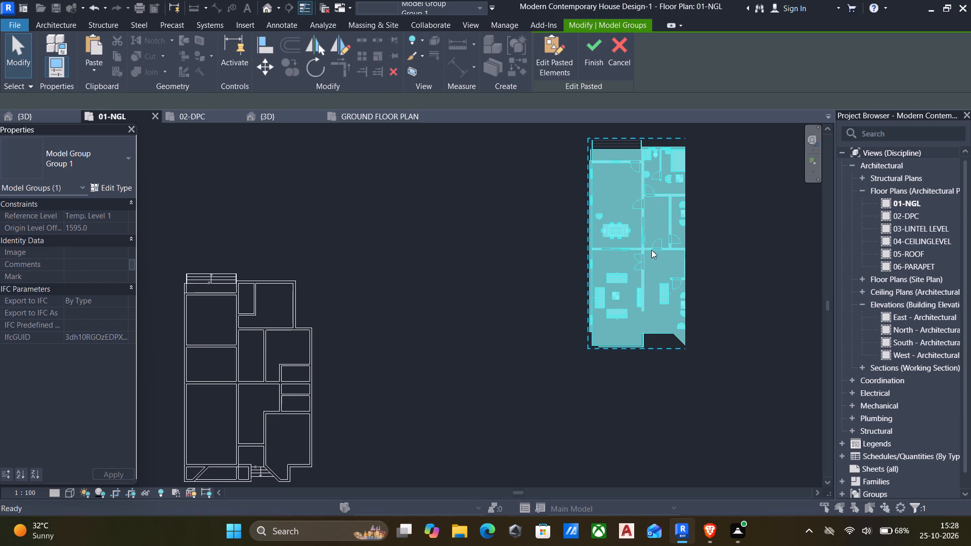
left_click(523, 301)
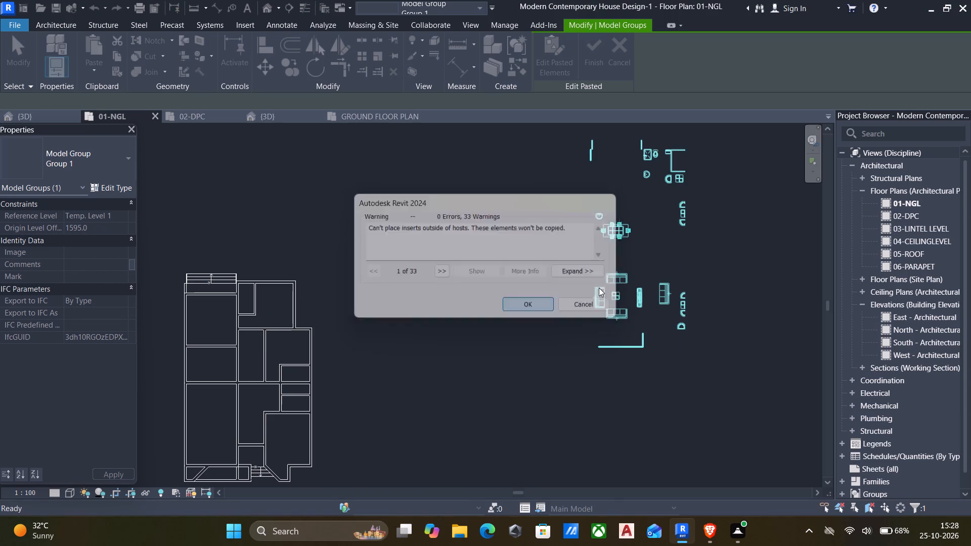
Examine the furniture, plumbing fixtures and other elements pasted beside the house in the 01-NGL plan.
scroll(649, 278, "up", 4)
scroll(647, 282, "down", 4)
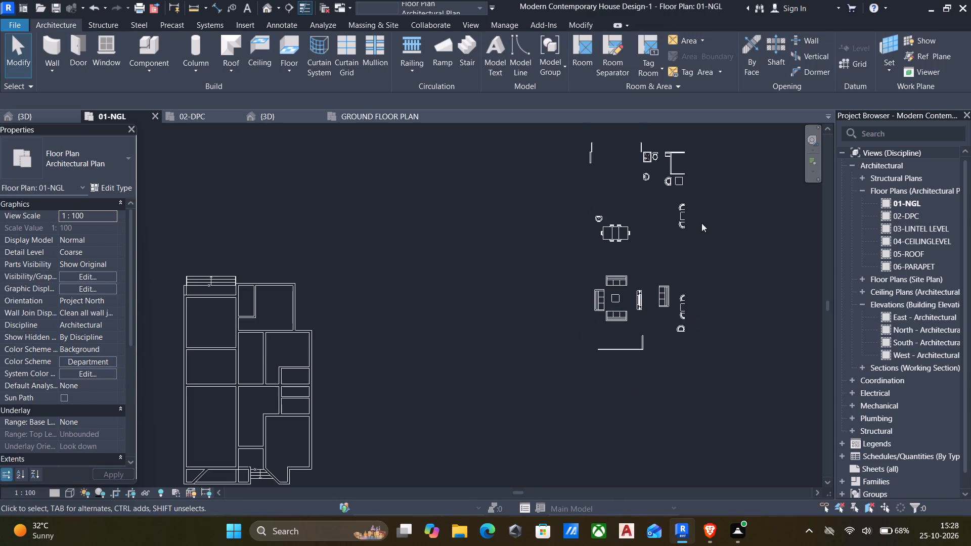
scroll(657, 218, "up", 5)
scroll(751, 224, "up", 5)
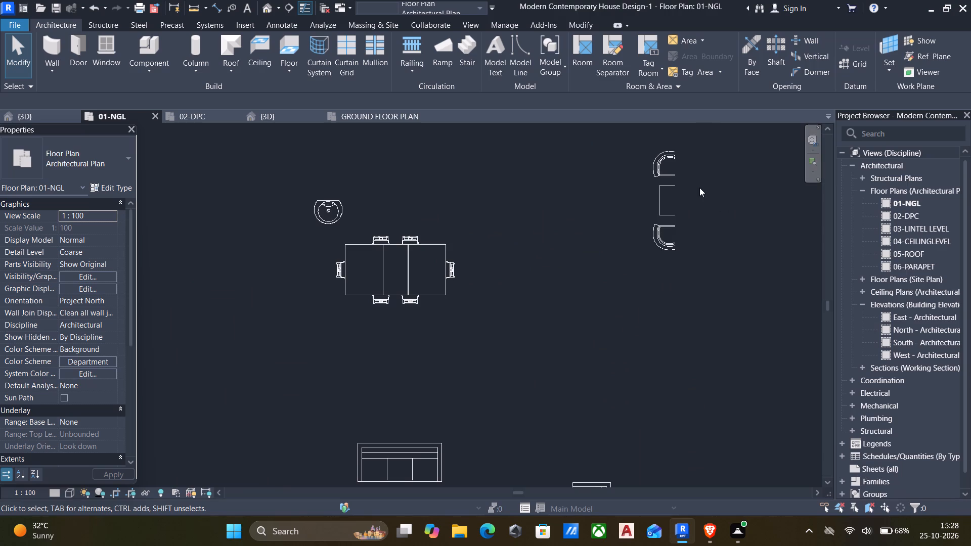
scroll(671, 230, "up", 5)
scroll(630, 240, "down", 7)
scroll(621, 316, "down", 2)
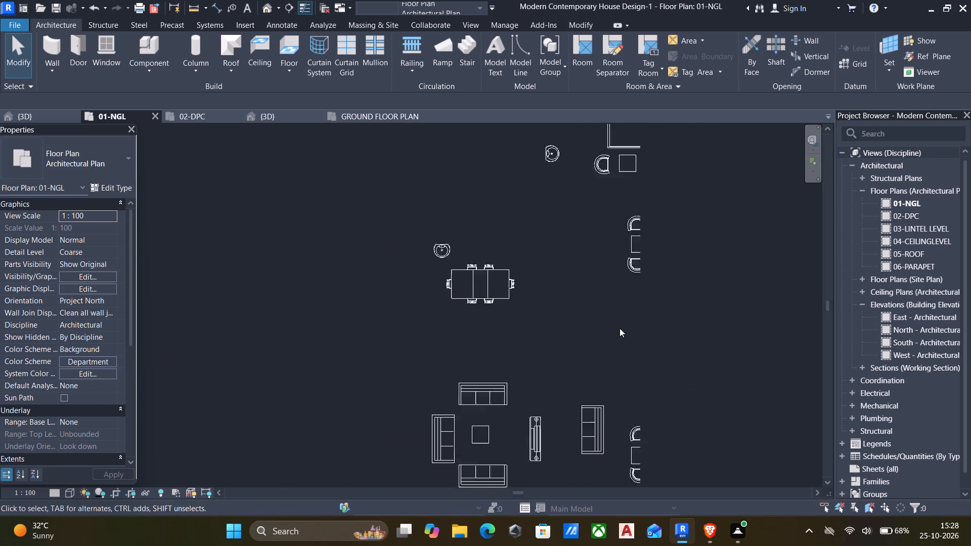
scroll(620, 328, "down", 3)
middle_click_drag(619, 346, 624, 299)
scroll(639, 398, "up", 6)
scroll(637, 340, "up", 5)
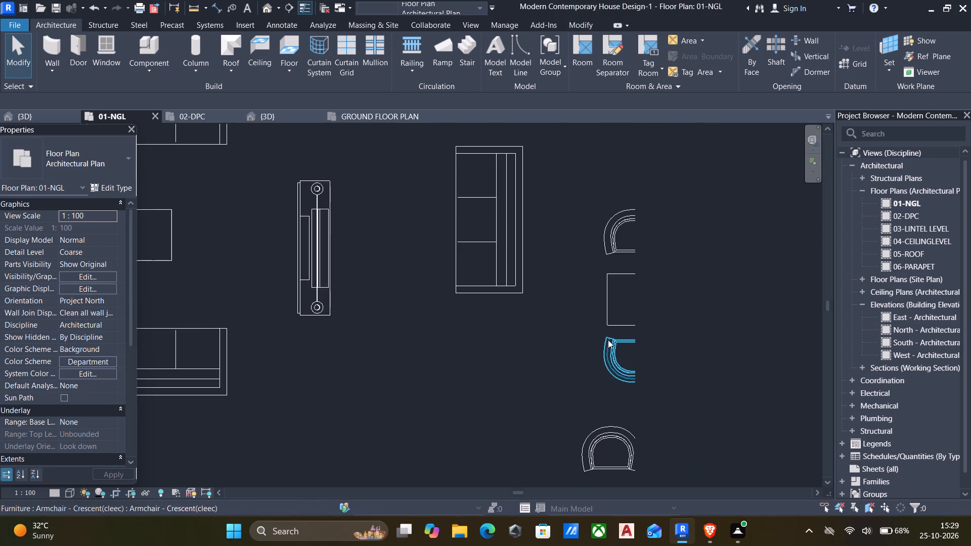
scroll(600, 351, "down", 9)
scroll(522, 293, "down", 1)
middle_click_drag(522, 293, 586, 389)
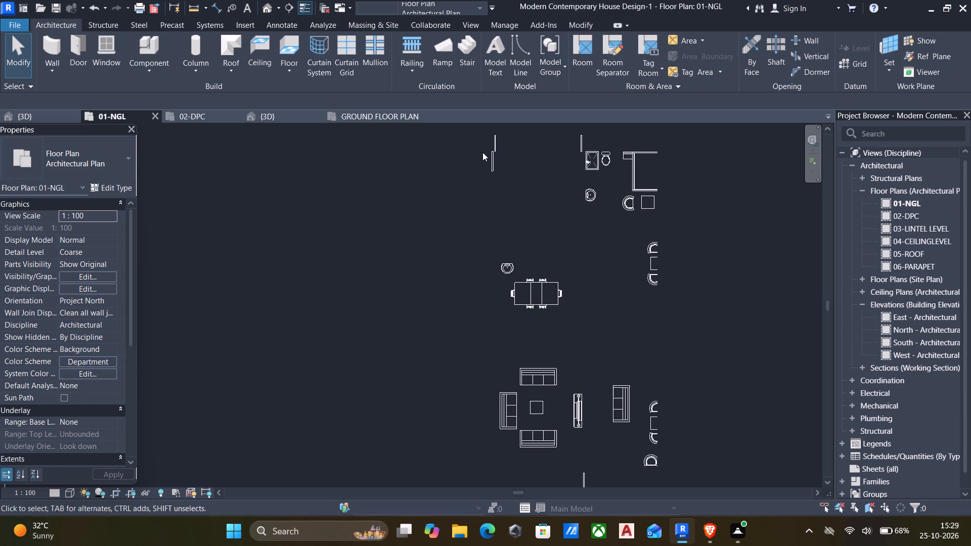
Check the type of the railing pasted beside the house in the 01-NGL plan.
left_click(493, 159)
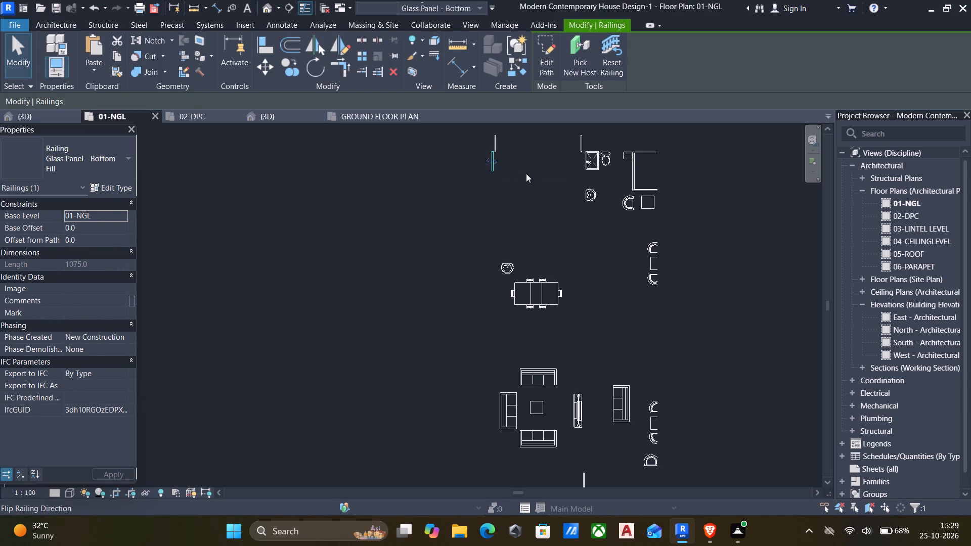
key("Escape")
scroll(541, 343, "up", 1)
middle_click_drag(539, 344, 530, 316)
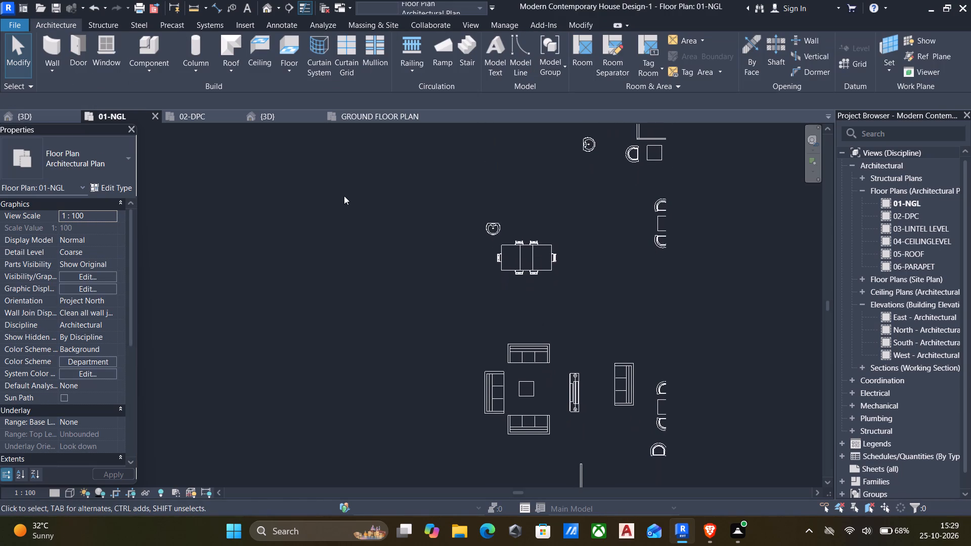
Examine the GROUND FLOOR PLAN door types: the lobby door with all its matching instances, the Bedroom 1 bathroom door and the kitchen's terrace-side door.
left_click(370, 116)
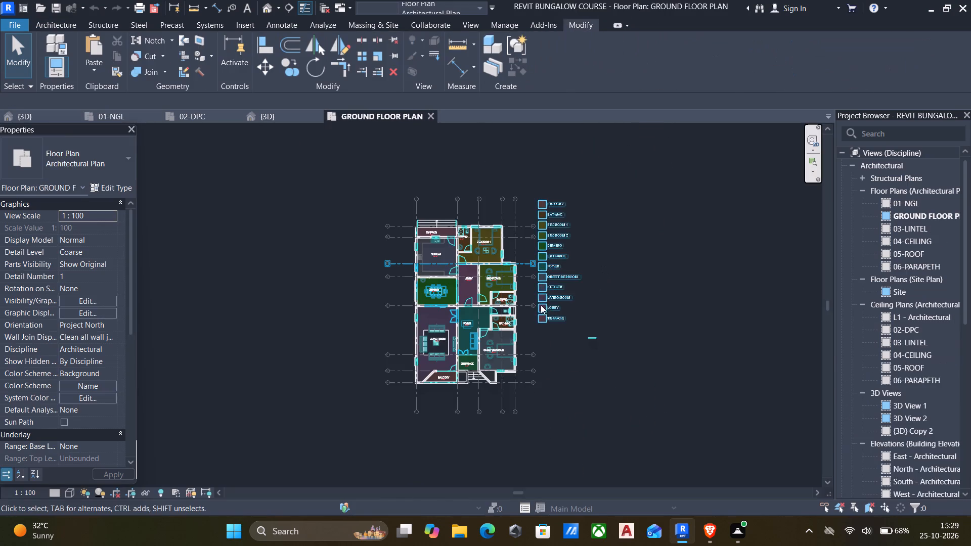
scroll(514, 311, "up", 8)
left_click(449, 282)
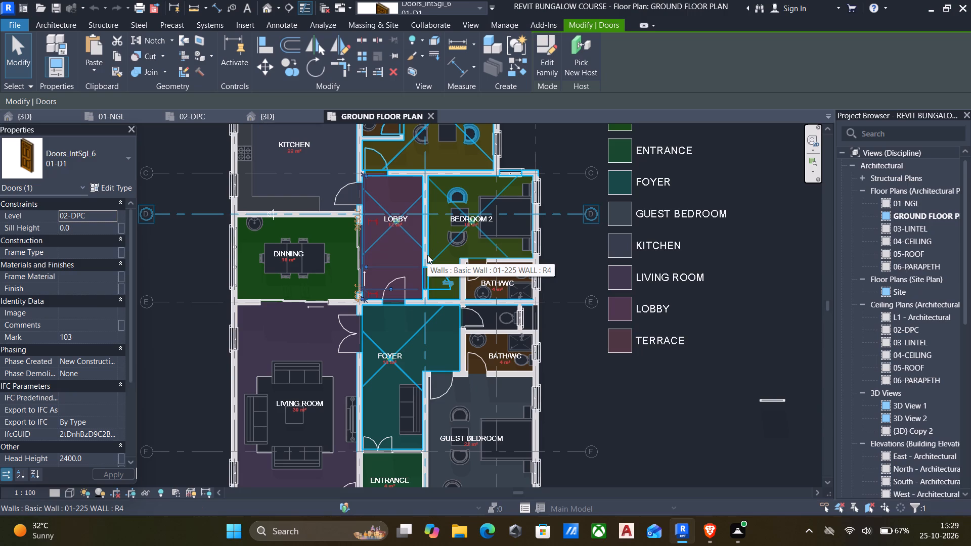
type("sa")
scroll(390, 386, "down", 1)
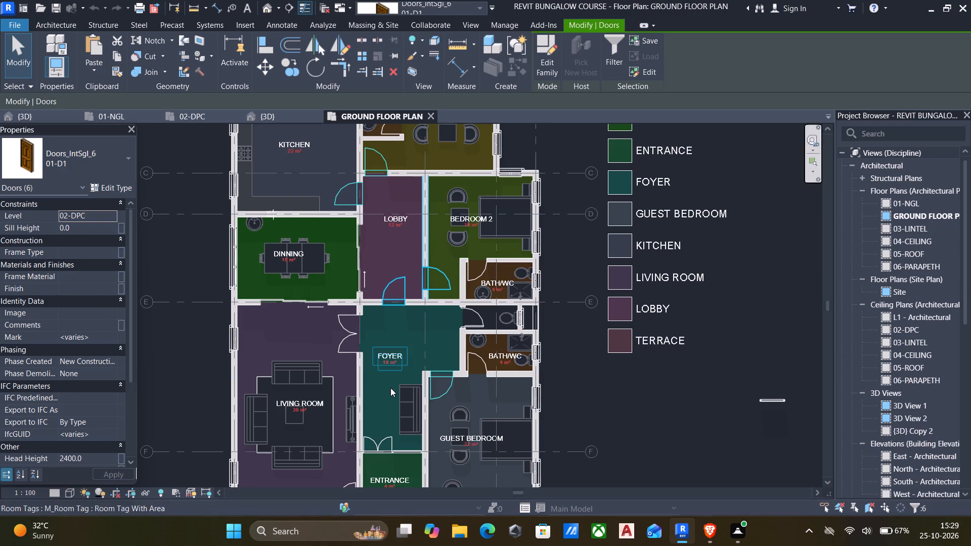
scroll(390, 388, "down", 2)
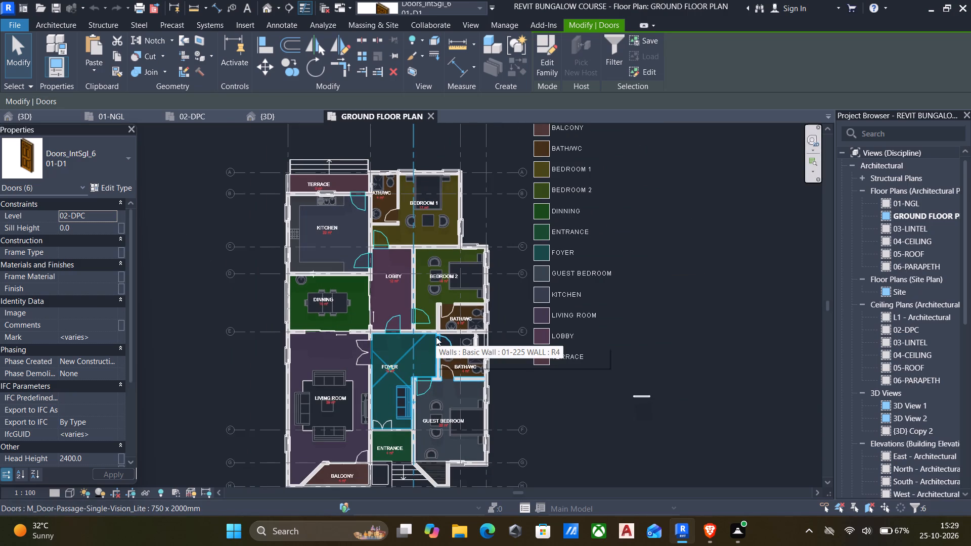
scroll(436, 337, "up", 3)
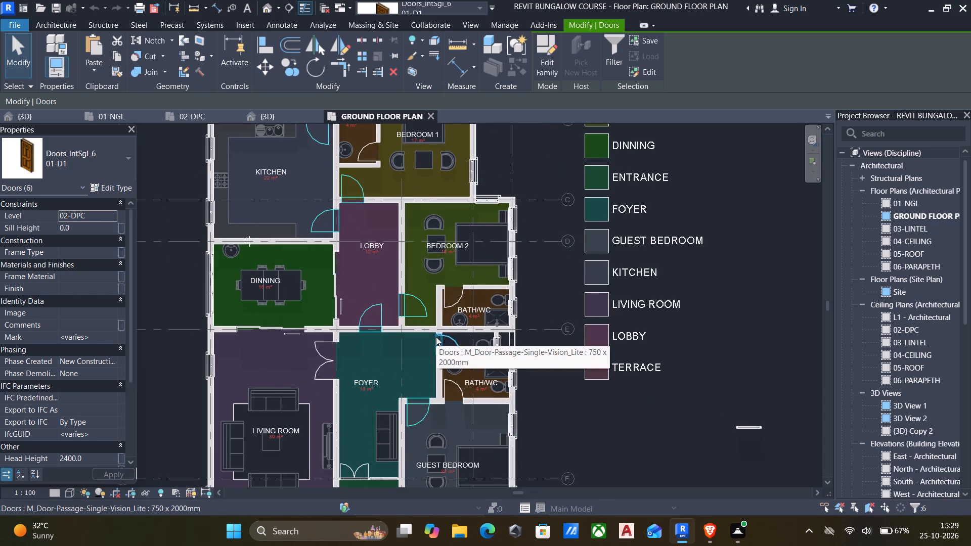
scroll(436, 337, "down", 5)
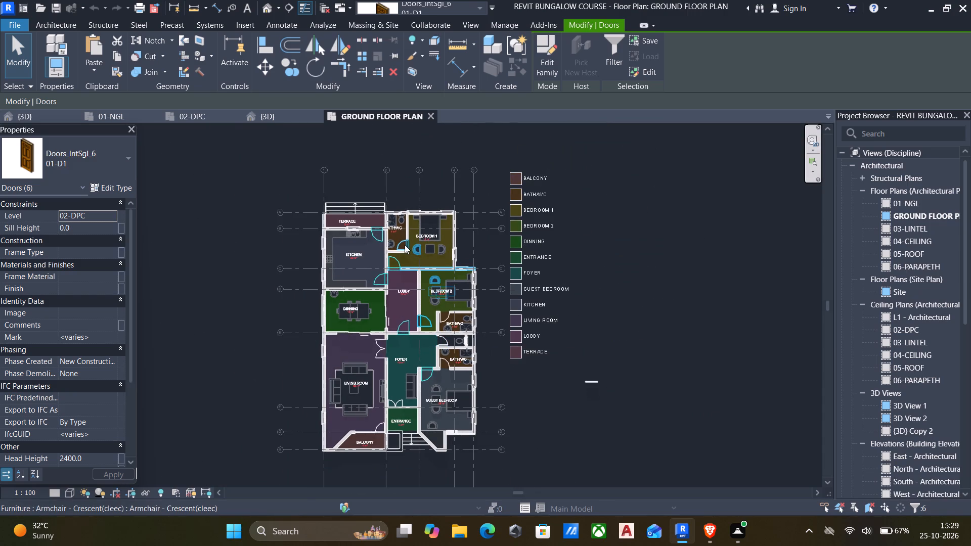
left_click(405, 245)
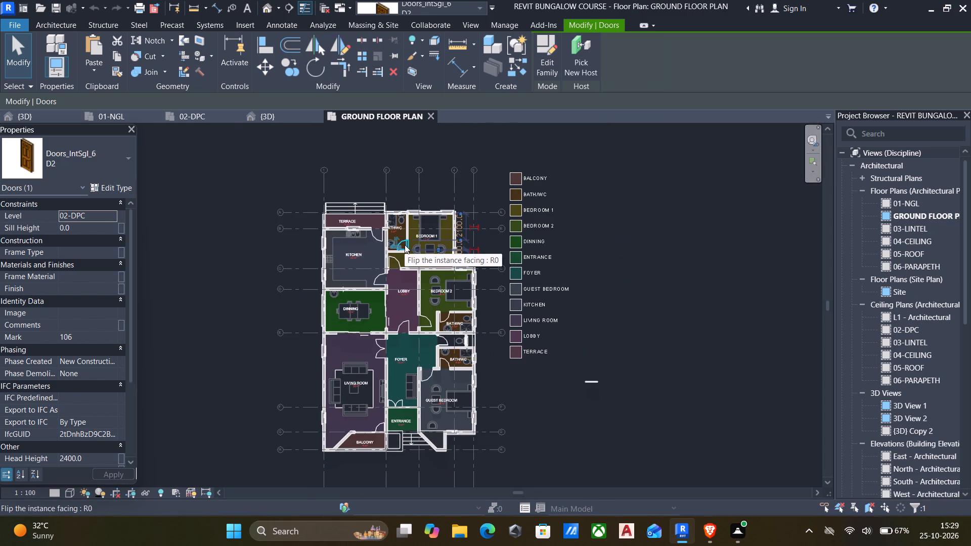
left_click(382, 234)
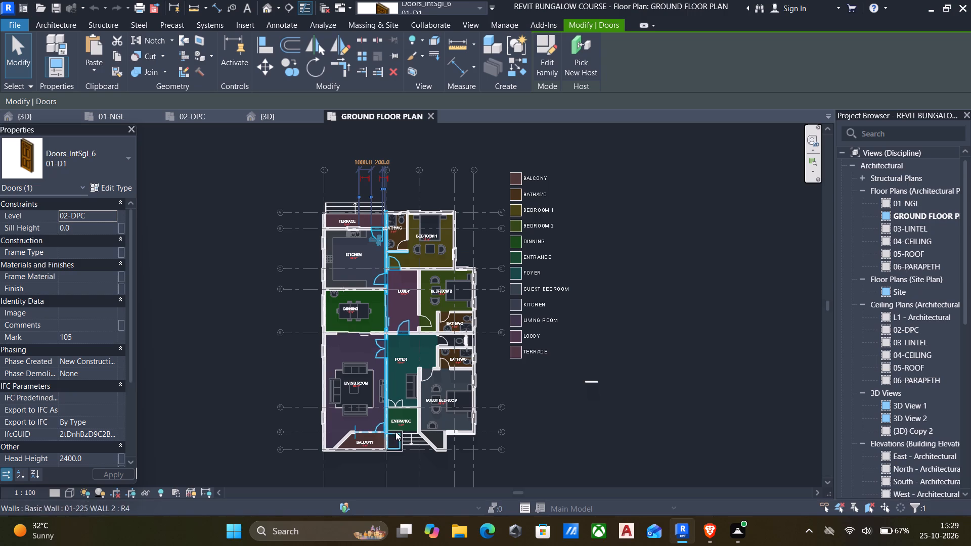
scroll(406, 432, "up", 9)
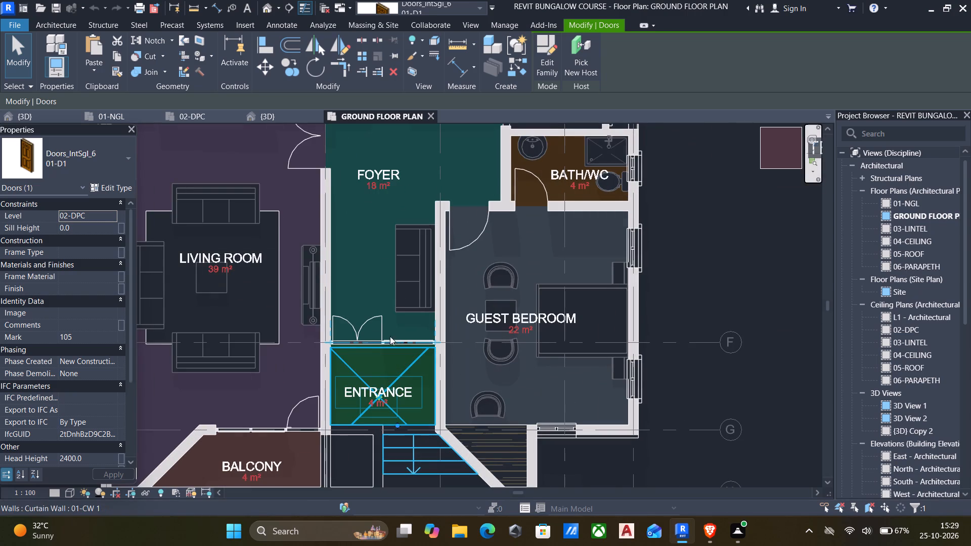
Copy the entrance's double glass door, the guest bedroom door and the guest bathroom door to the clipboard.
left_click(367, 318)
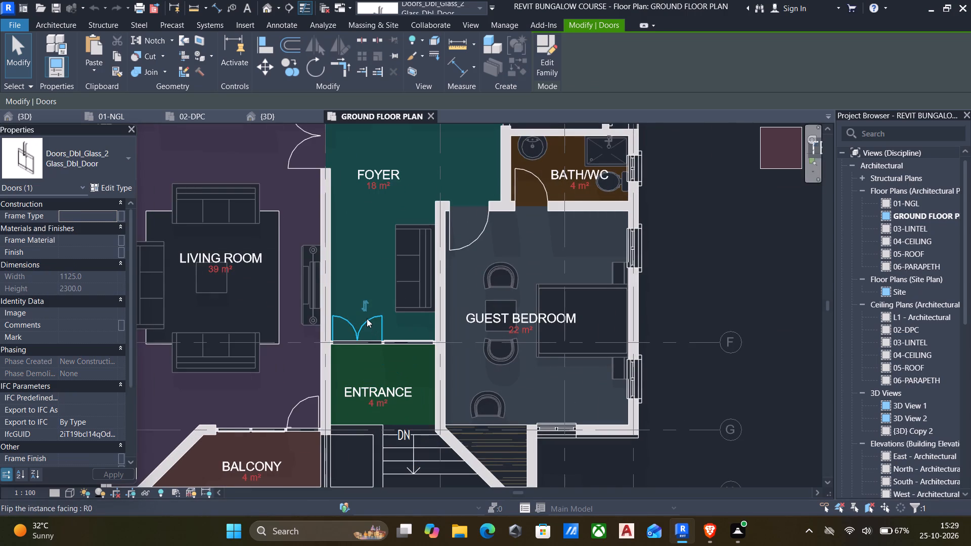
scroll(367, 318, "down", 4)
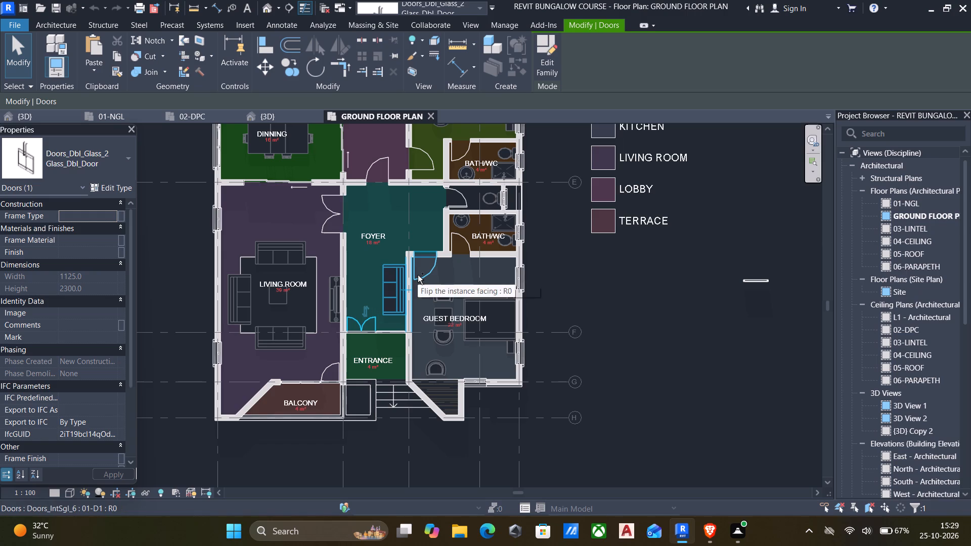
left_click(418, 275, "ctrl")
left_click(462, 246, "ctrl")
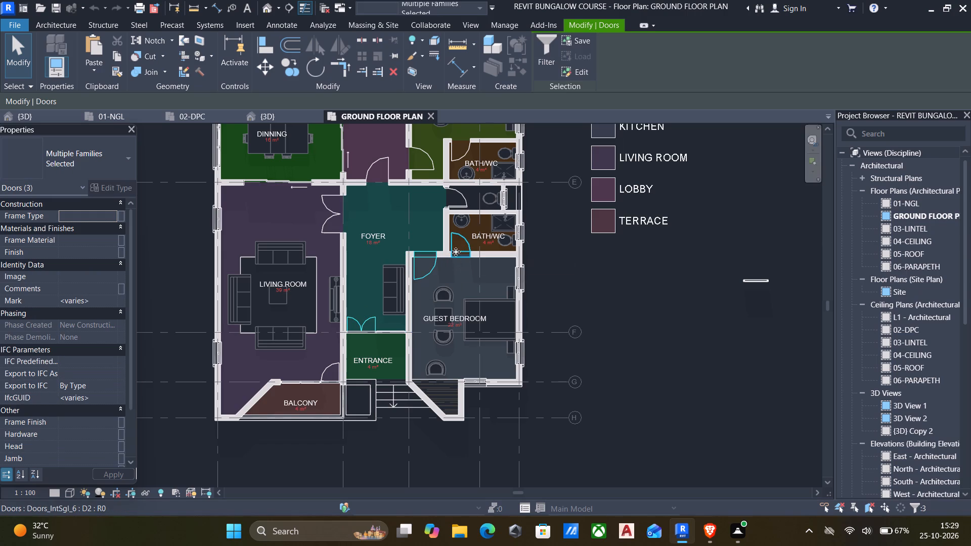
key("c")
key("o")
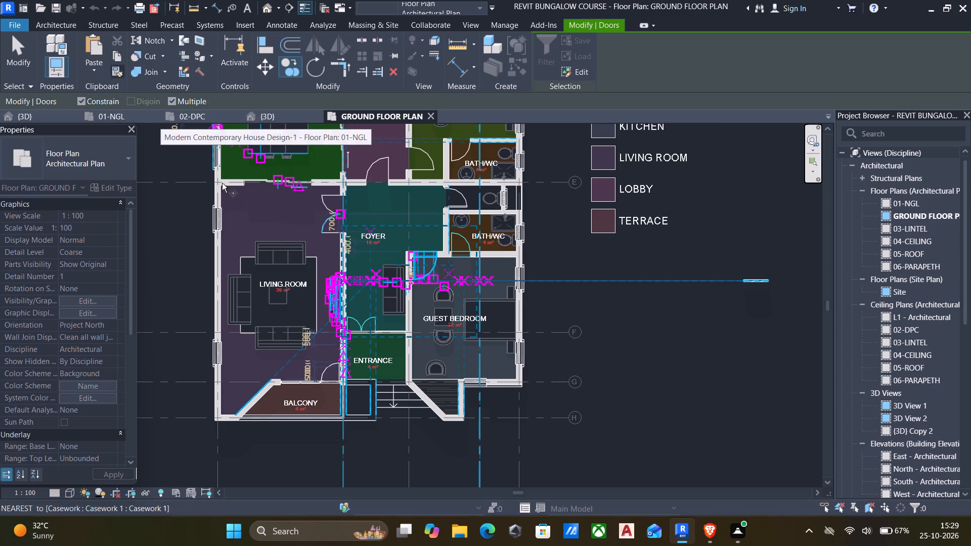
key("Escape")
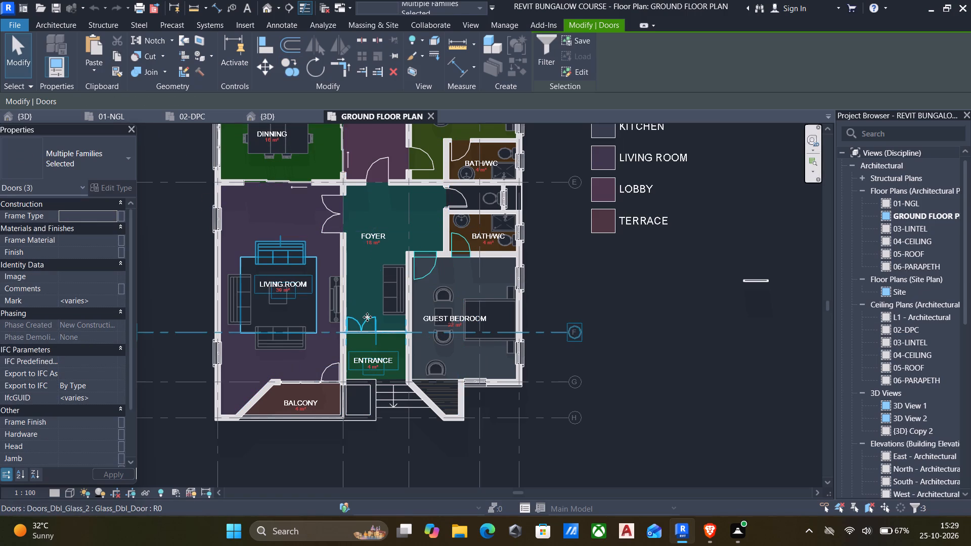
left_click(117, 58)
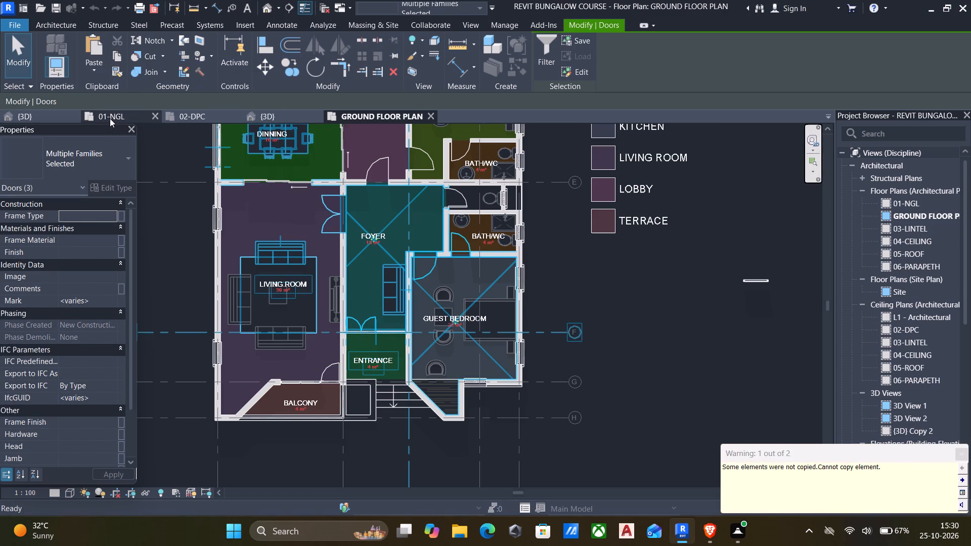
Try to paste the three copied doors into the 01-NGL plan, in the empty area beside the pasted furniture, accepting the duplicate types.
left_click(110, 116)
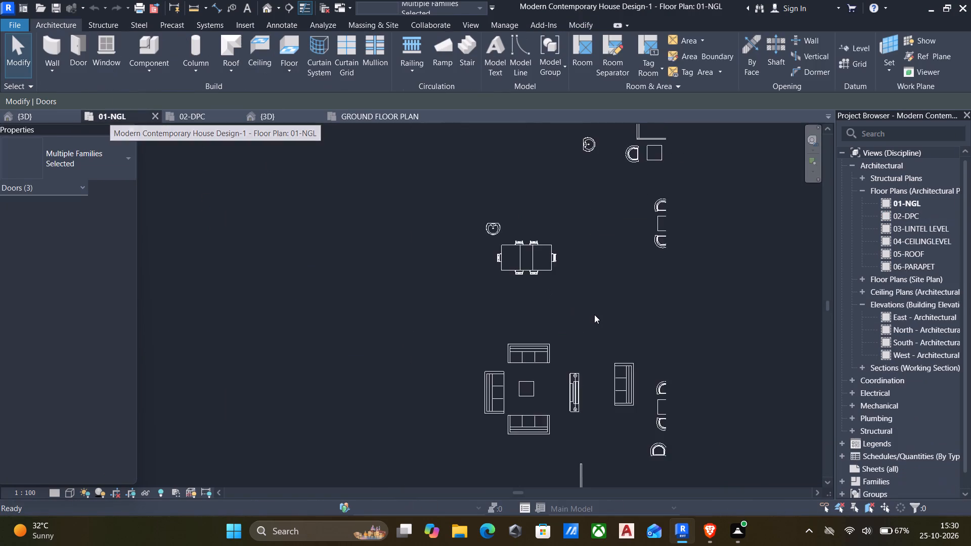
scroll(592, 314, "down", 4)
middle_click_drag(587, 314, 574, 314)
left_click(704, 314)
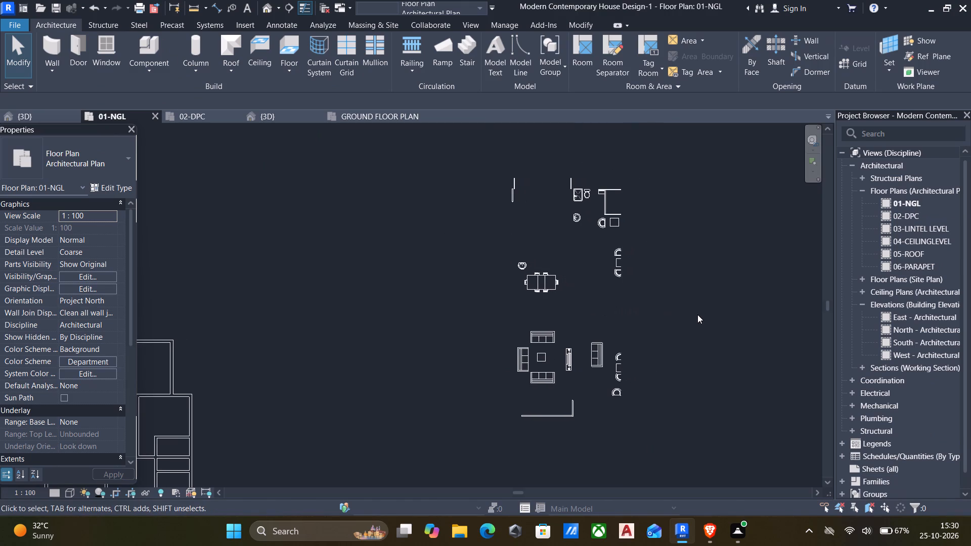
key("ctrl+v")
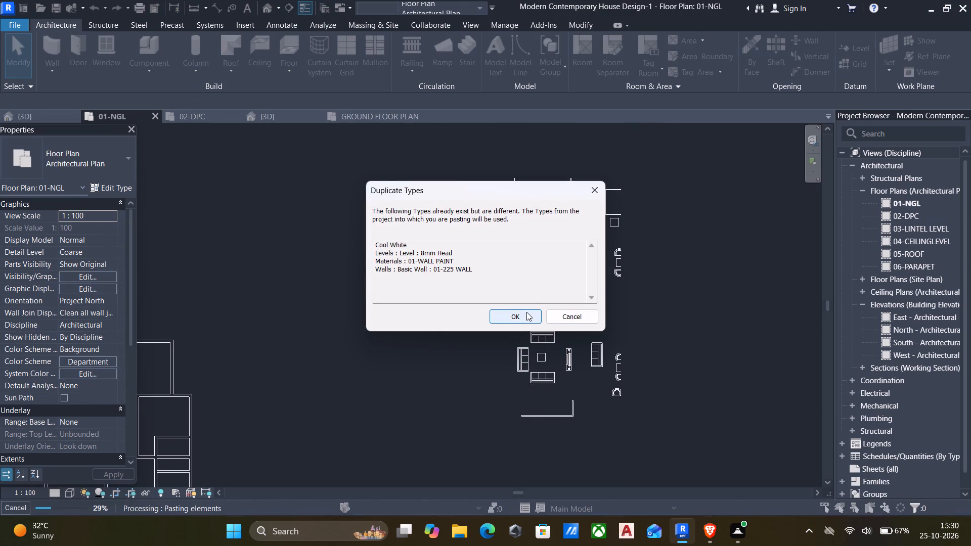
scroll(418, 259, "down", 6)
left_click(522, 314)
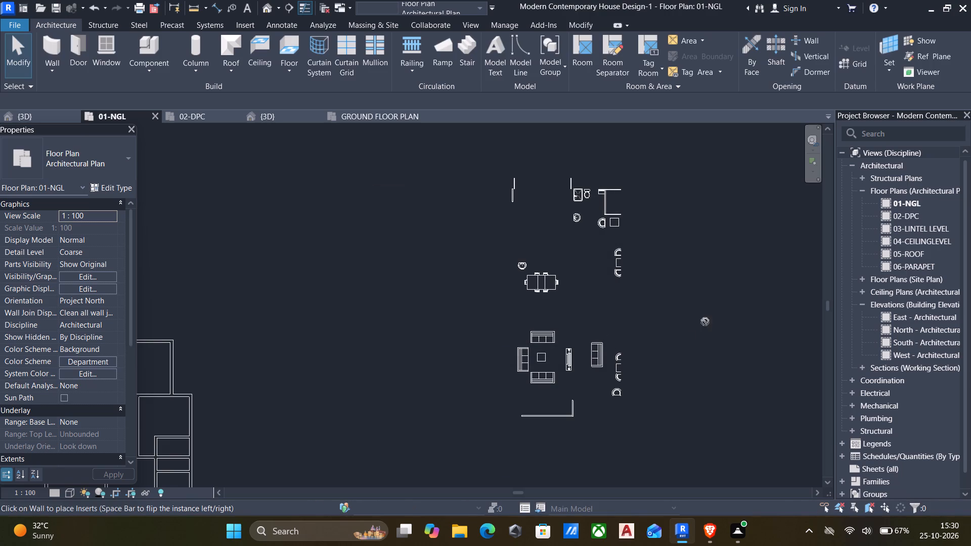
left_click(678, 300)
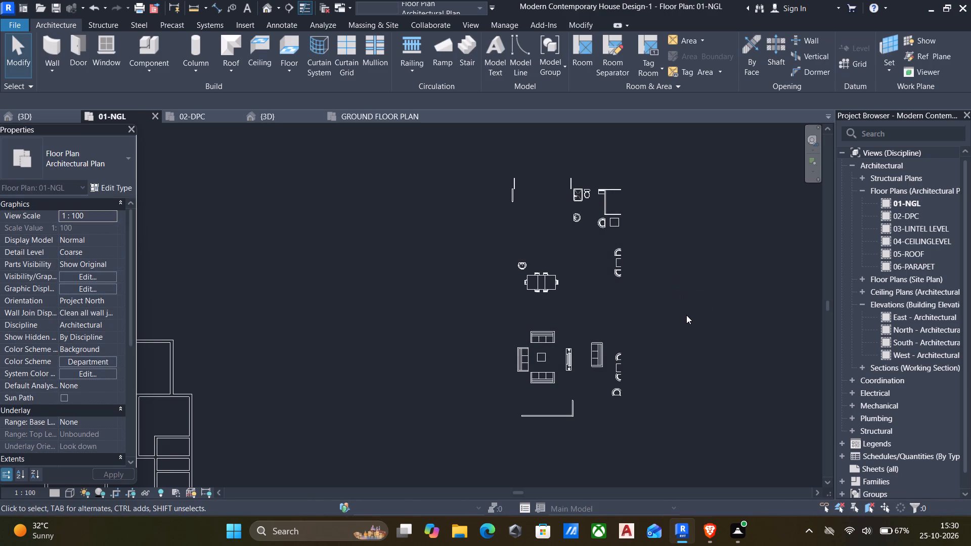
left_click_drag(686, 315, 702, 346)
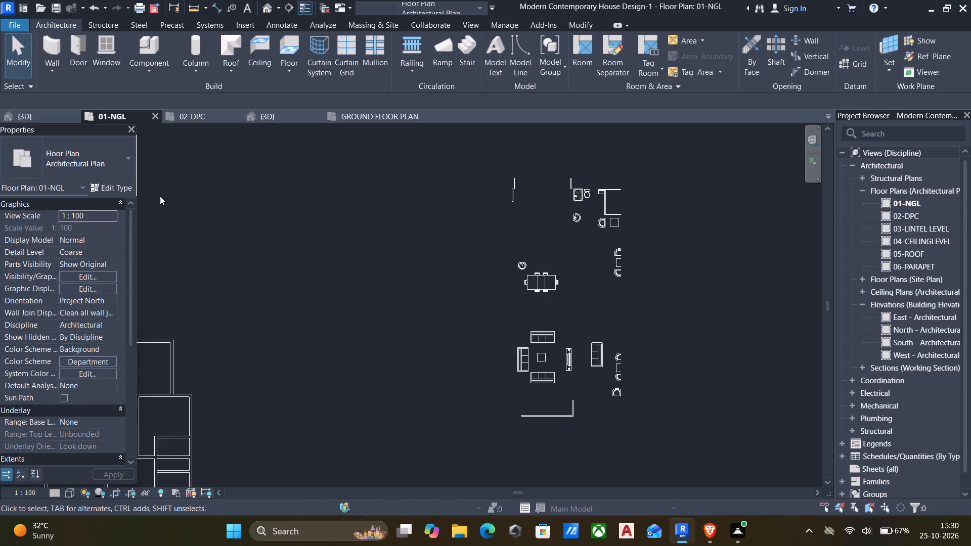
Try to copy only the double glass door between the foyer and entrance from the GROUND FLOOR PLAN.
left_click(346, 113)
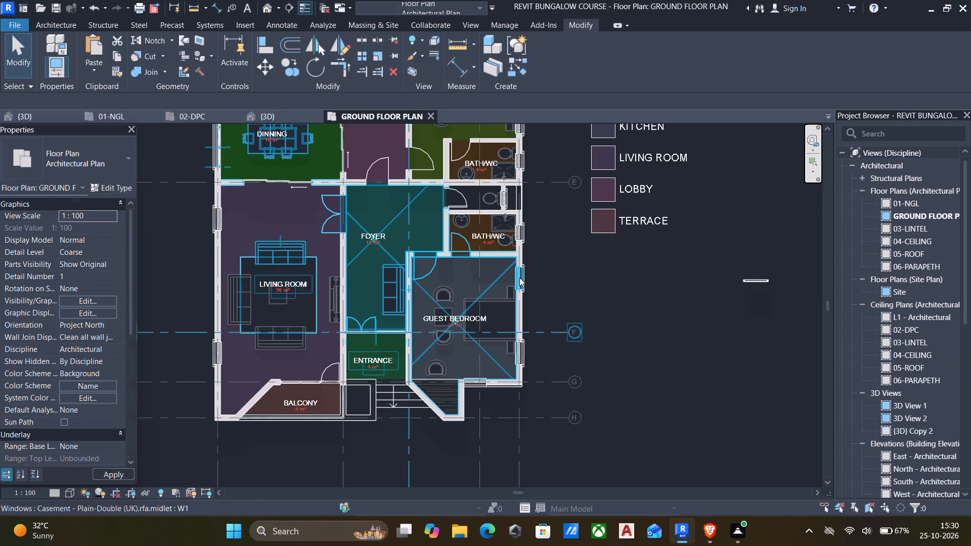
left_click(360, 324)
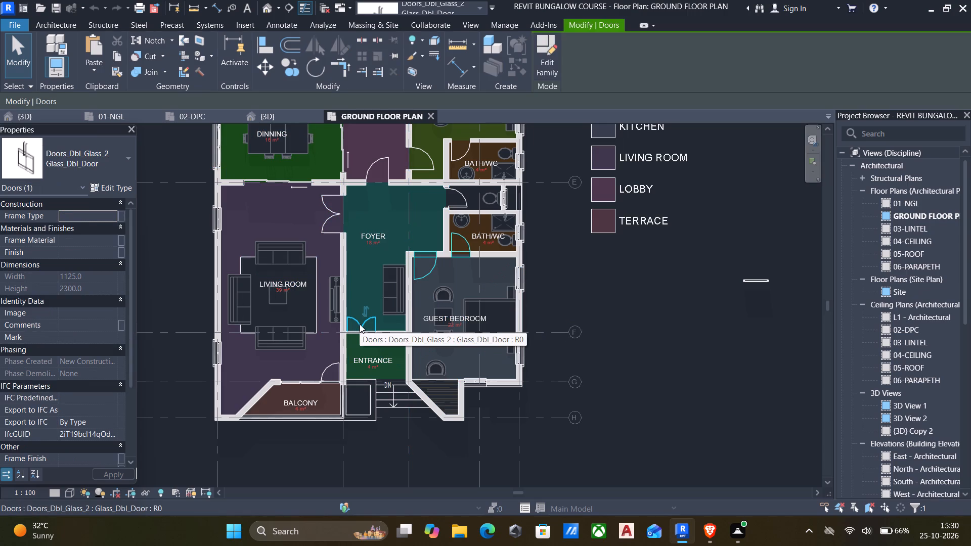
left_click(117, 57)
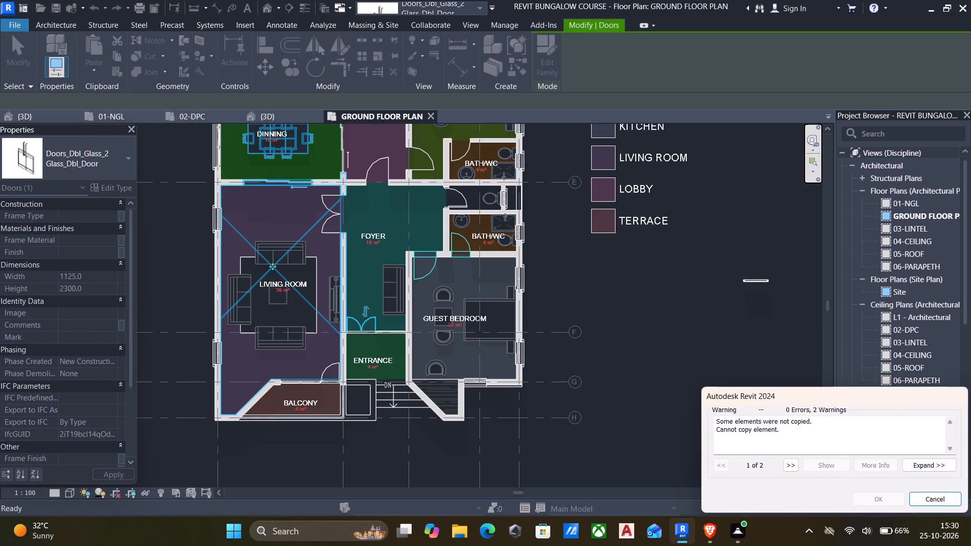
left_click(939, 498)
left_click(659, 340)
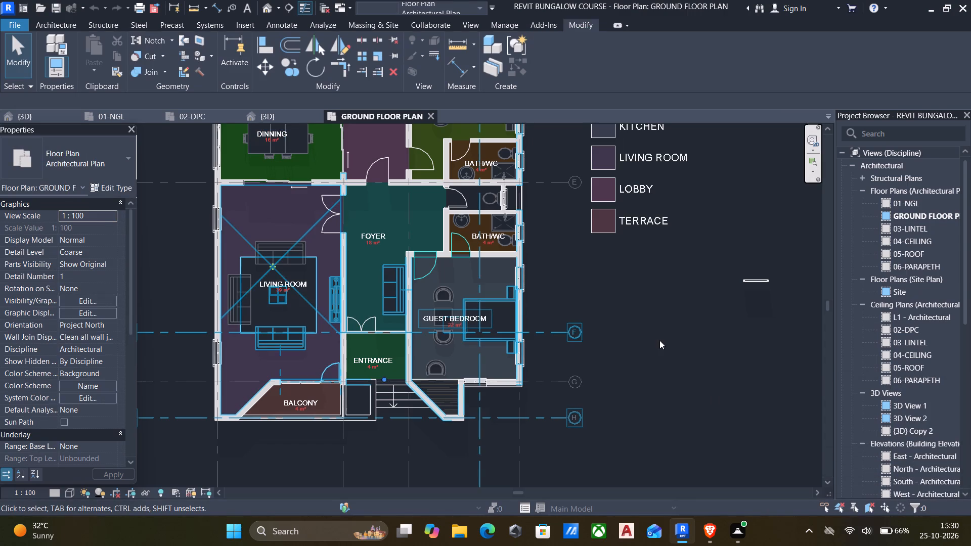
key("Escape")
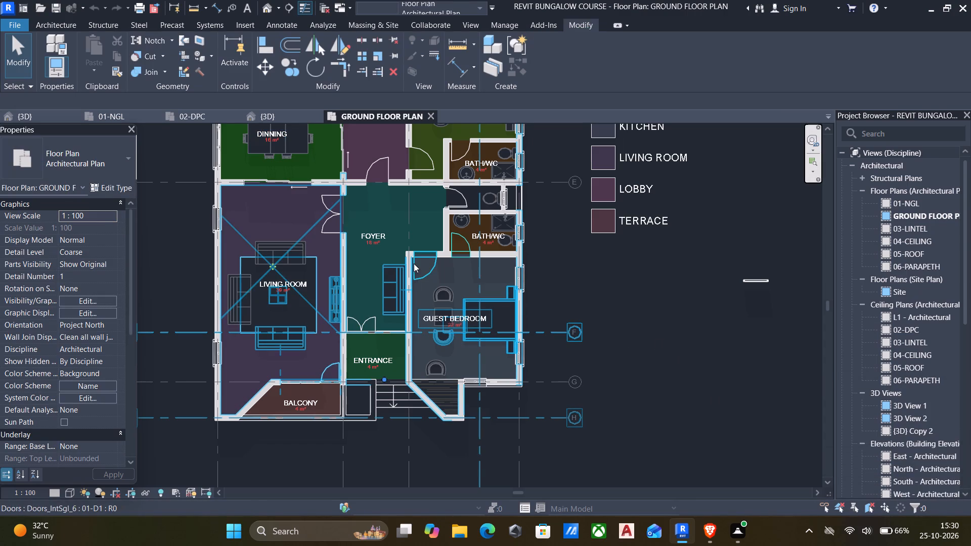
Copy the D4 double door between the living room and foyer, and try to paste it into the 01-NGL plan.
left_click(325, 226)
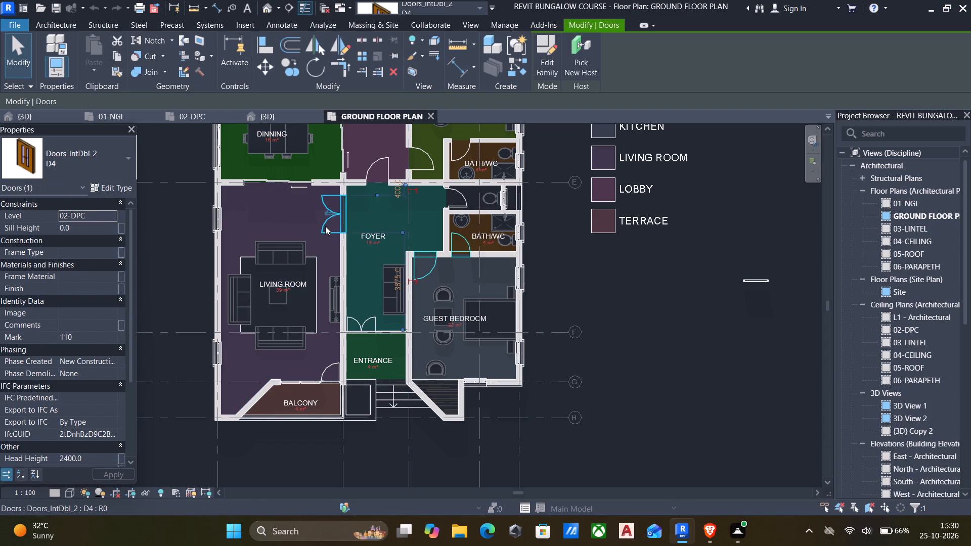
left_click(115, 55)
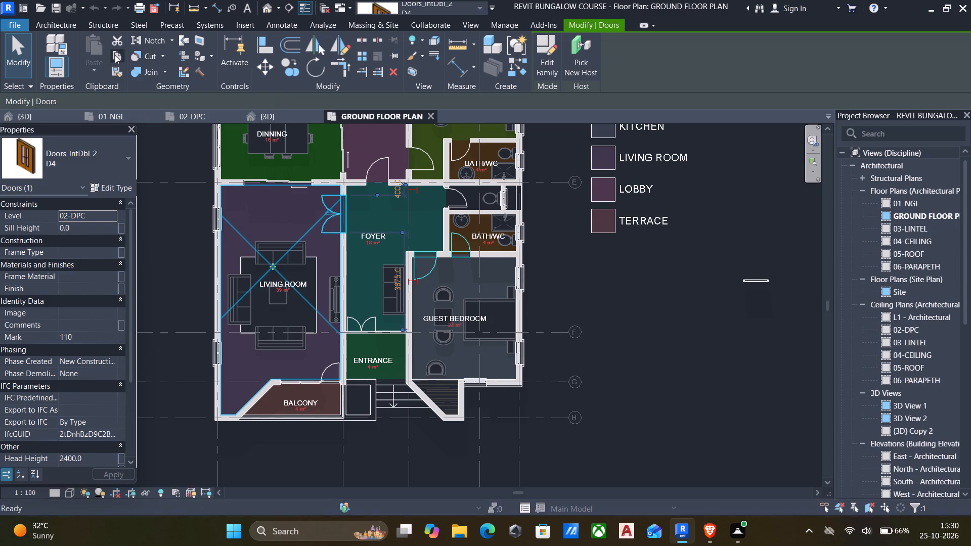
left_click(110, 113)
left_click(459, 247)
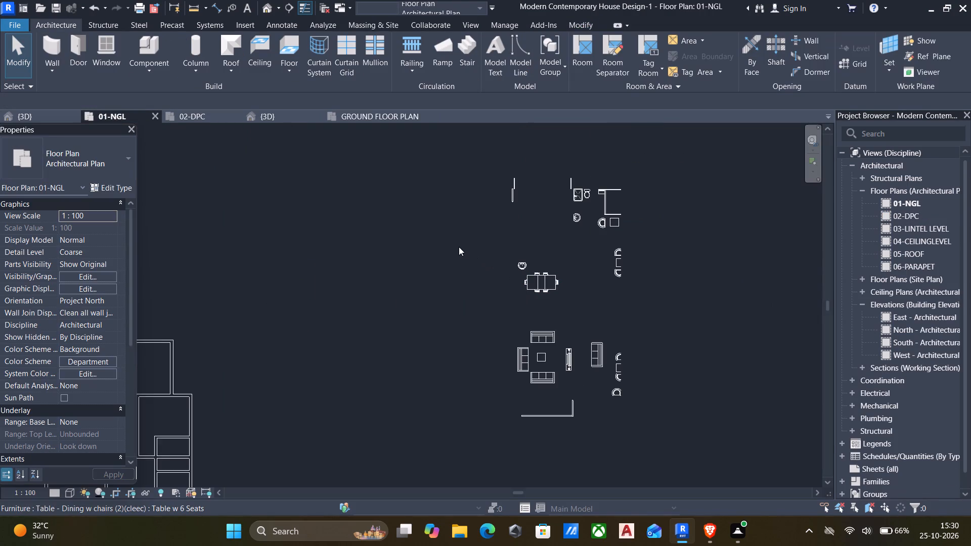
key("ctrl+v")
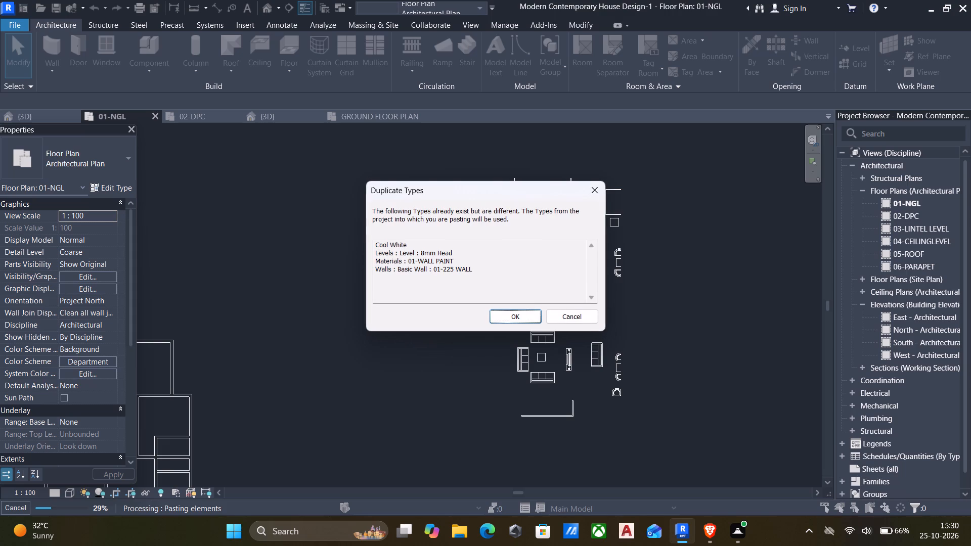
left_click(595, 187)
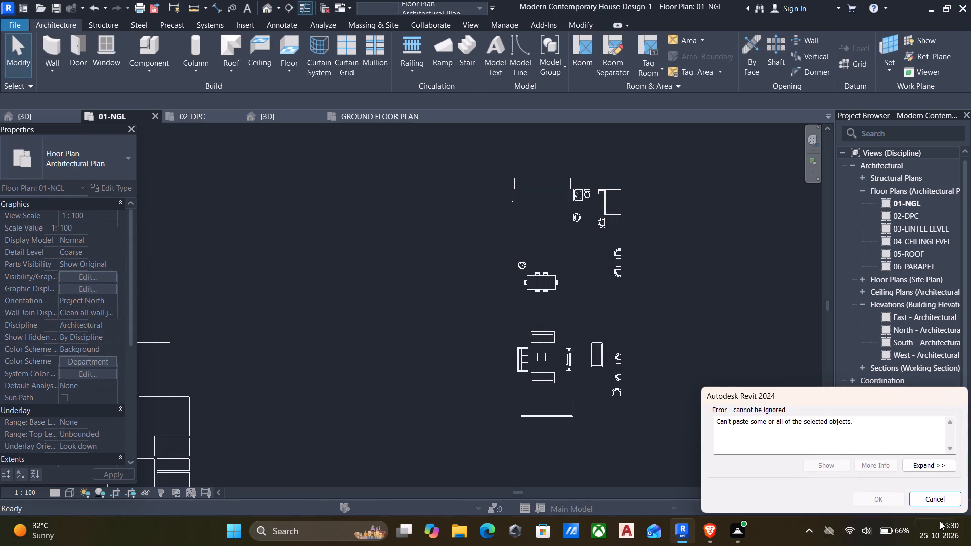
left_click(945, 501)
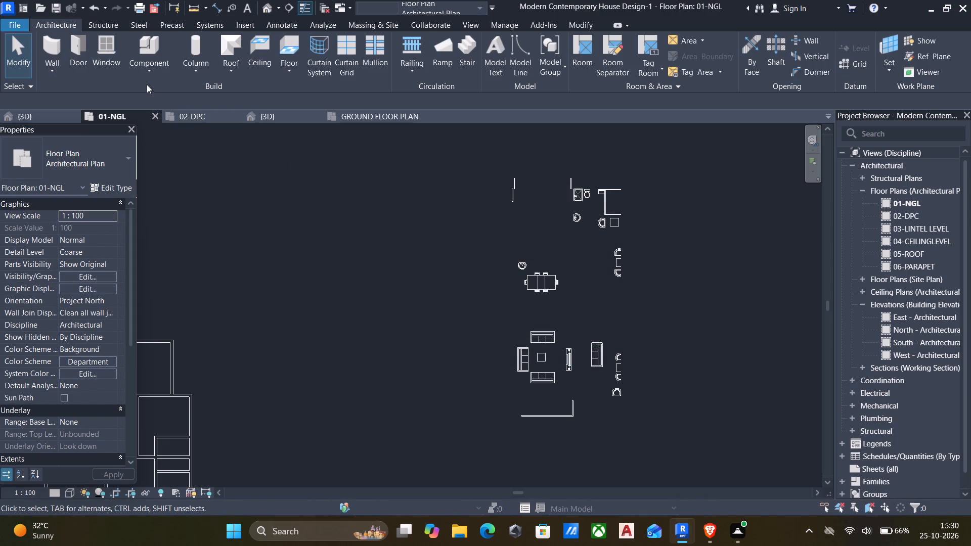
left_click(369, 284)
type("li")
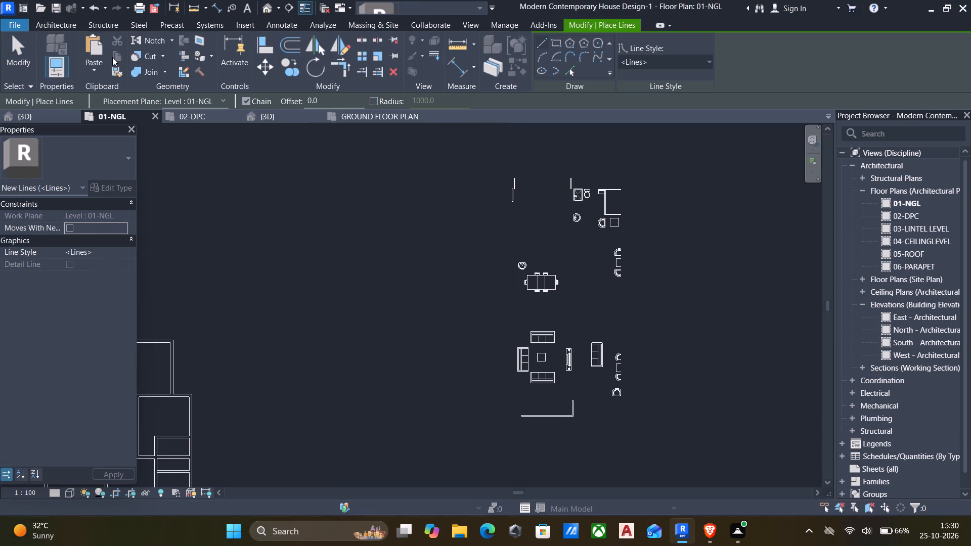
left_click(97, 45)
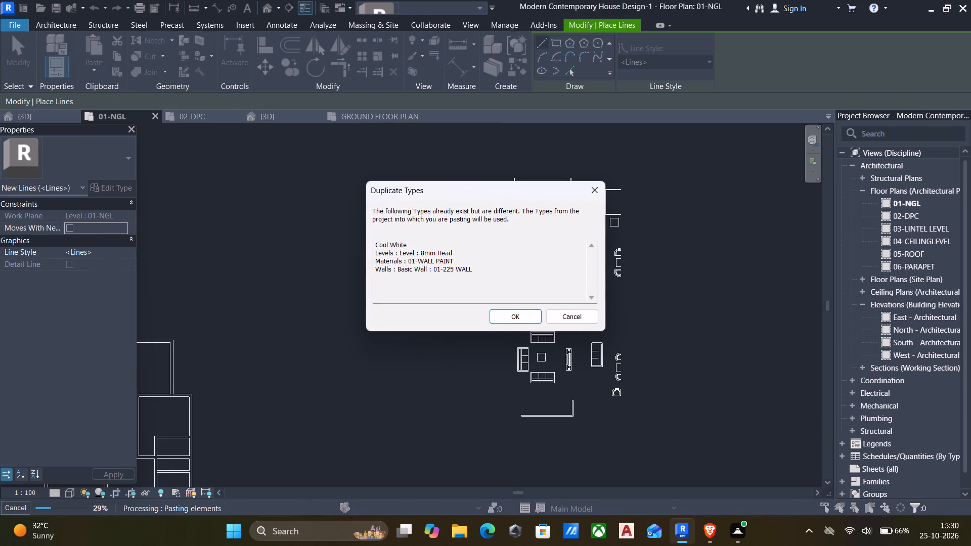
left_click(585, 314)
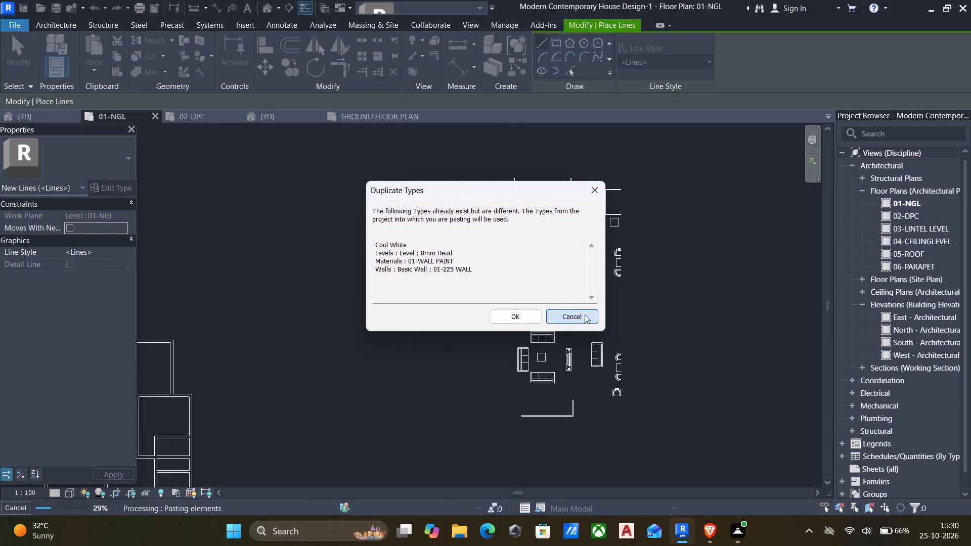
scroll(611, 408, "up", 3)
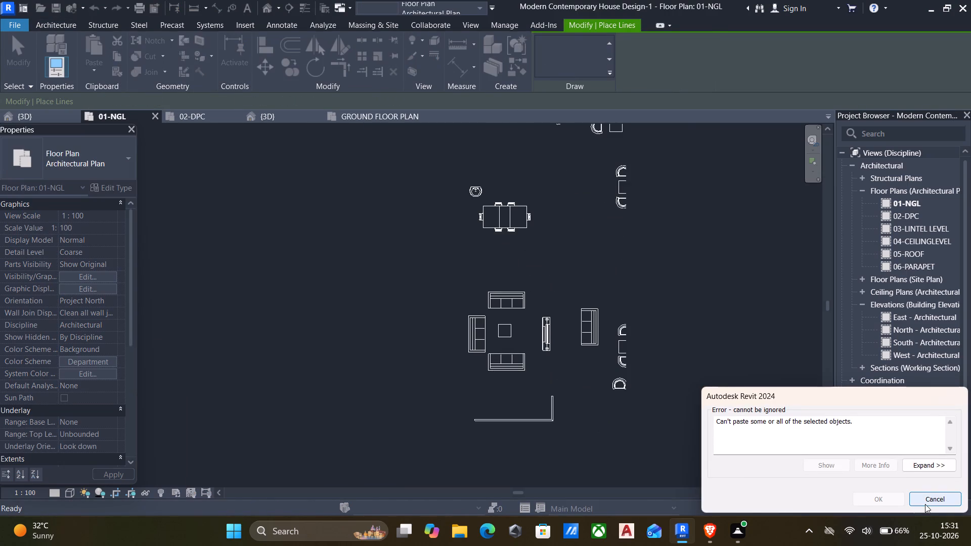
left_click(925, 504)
Check the family types of the armchair, coffee tables, dining set and nearby sink pasted in the 01-NGL plan.
scroll(666, 357, "up", 5)
scroll(603, 349, "up", 5)
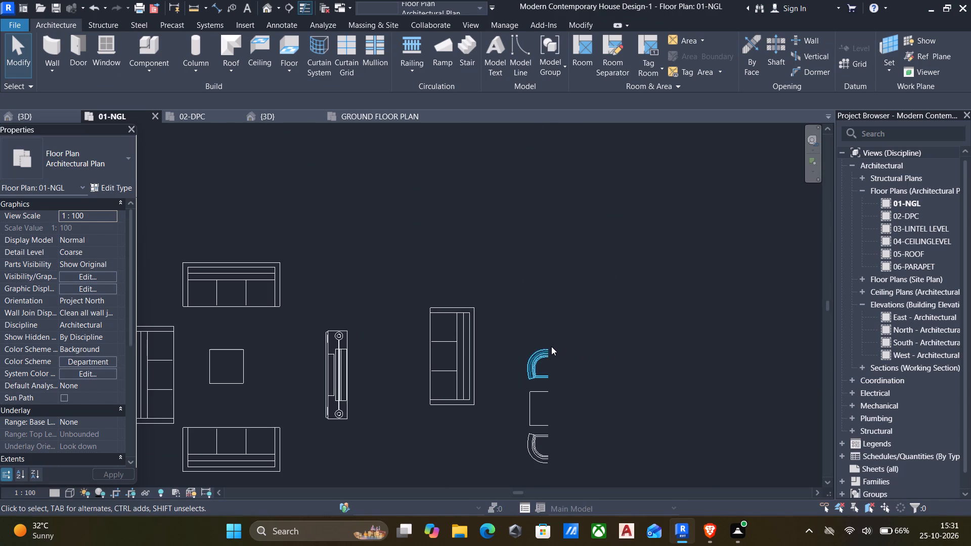
left_click(540, 348)
scroll(540, 348, "down", 7)
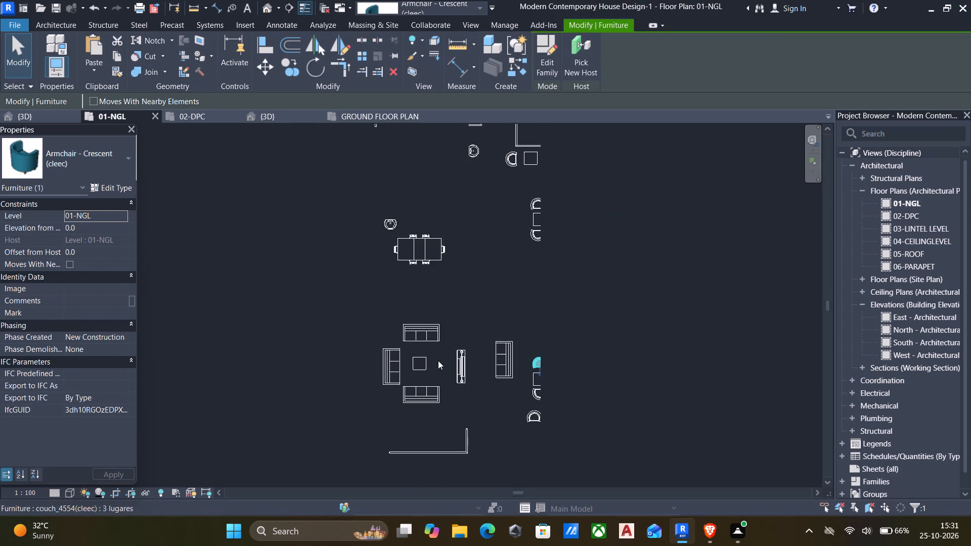
left_click(429, 360)
left_click(419, 255)
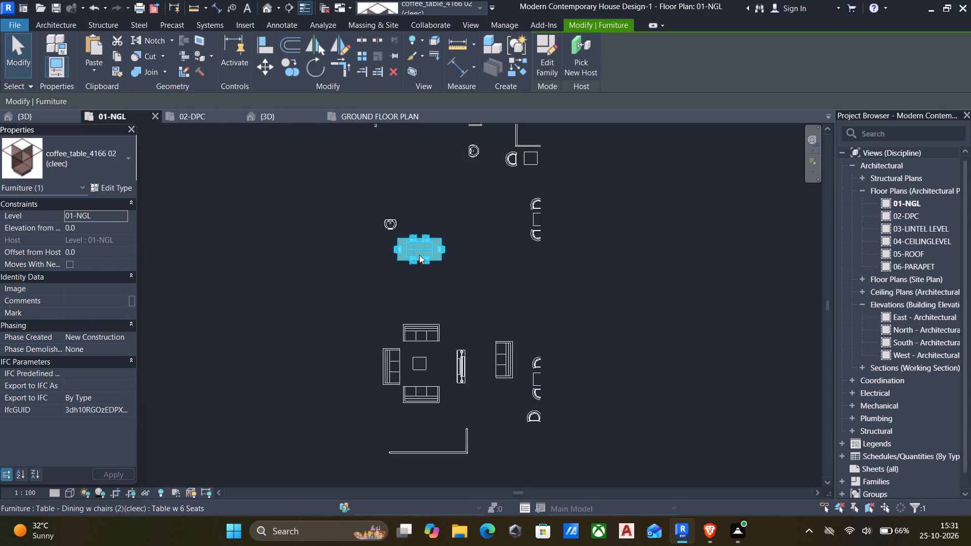
left_click(389, 224)
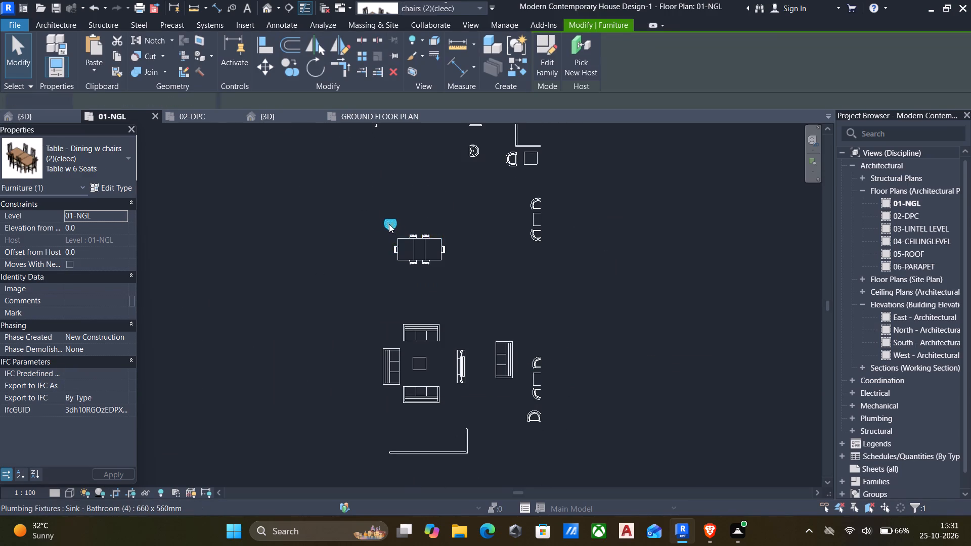
left_click(533, 203)
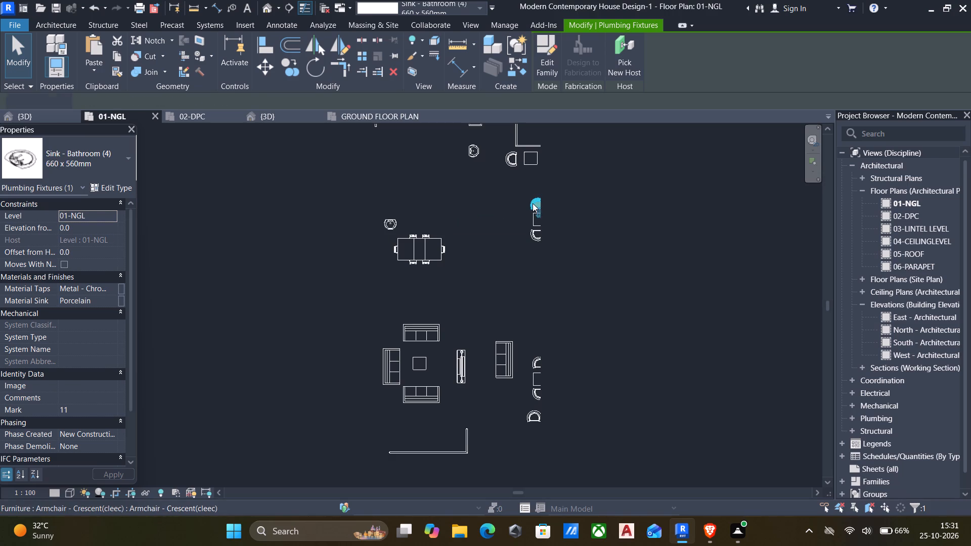
scroll(533, 203, "up", 4)
left_click(537, 234)
scroll(513, 251, "down", 3)
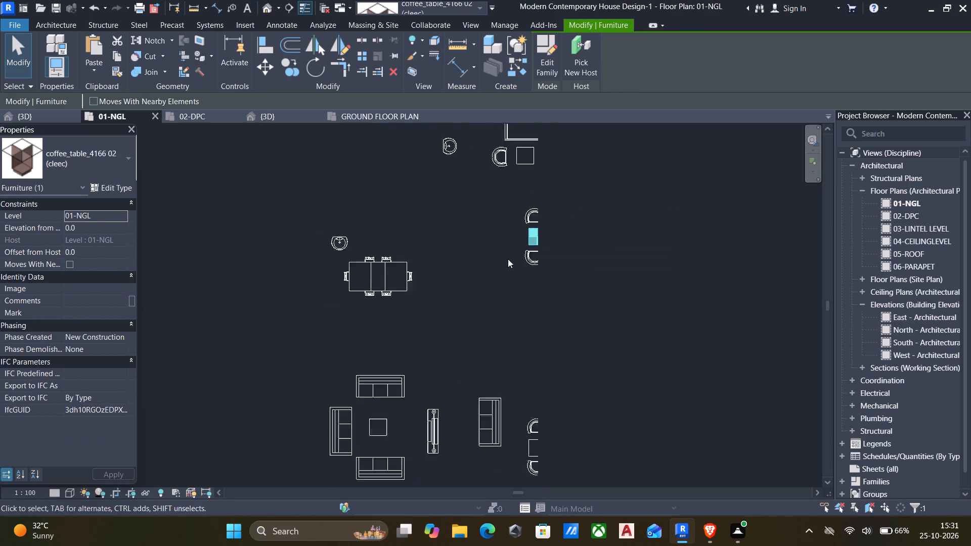
Check the family types of the pasted bathroom sink, shower head, bed with end tables and two railings in the 01-NGL plan.
scroll(508, 259, "down", 2)
middle_click_drag(504, 264, 476, 362)
scroll(446, 288, "up", 4)
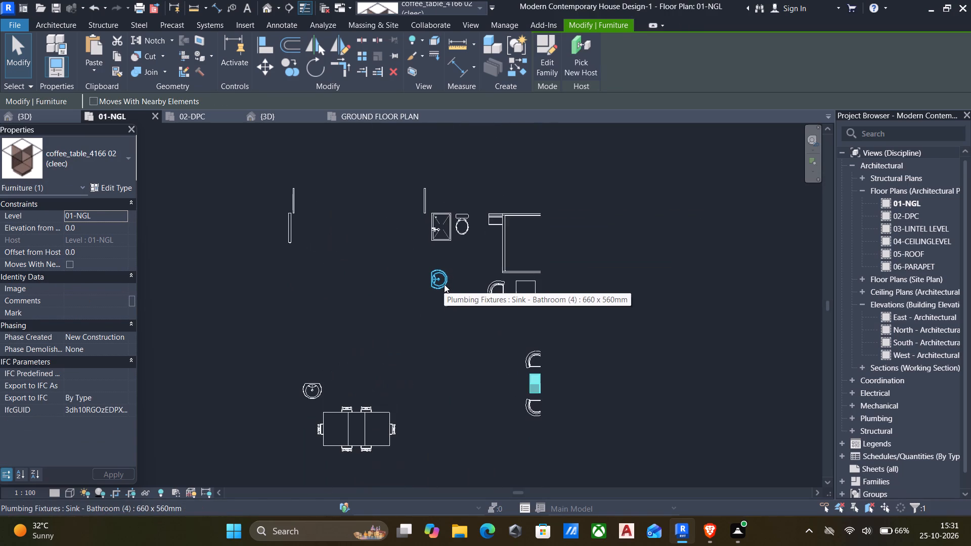
left_click(444, 284)
left_click(439, 232)
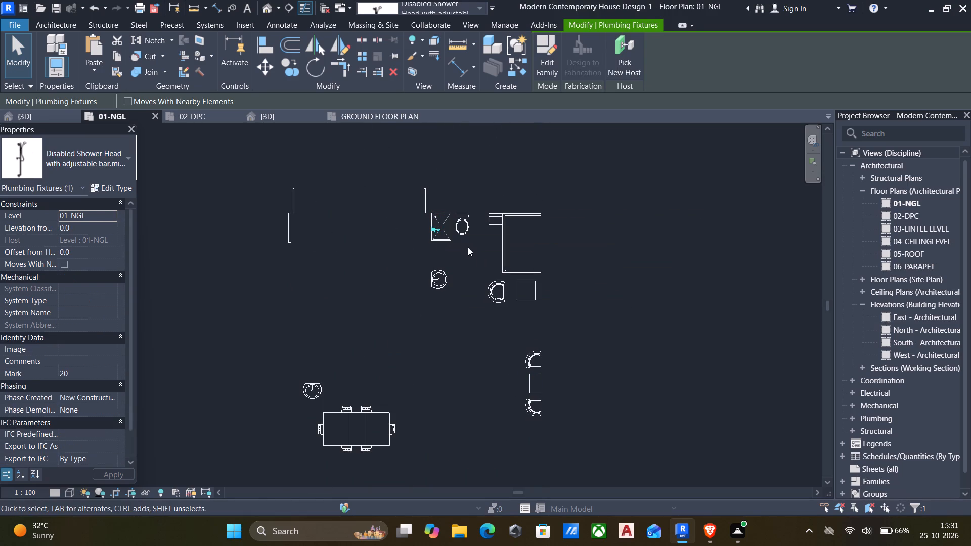
left_click(504, 260)
scroll(504, 260, "down", 3)
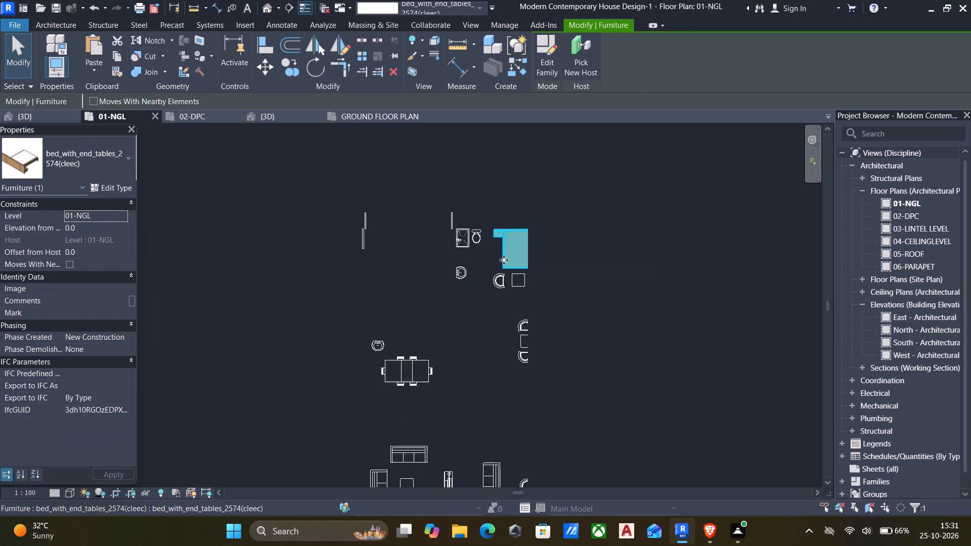
scroll(504, 260, "down", 1)
left_click(378, 237)
scroll(379, 234, "up", 5)
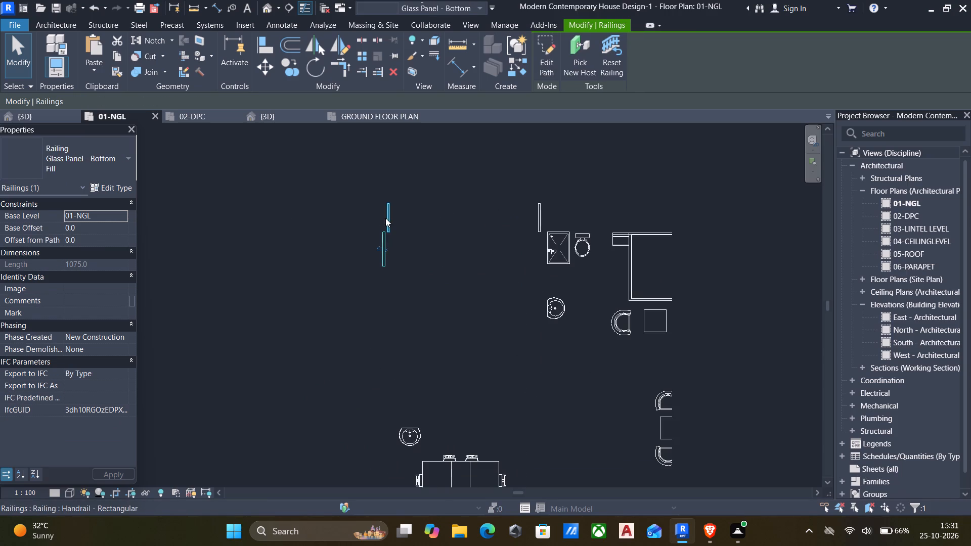
left_click(387, 214)
scroll(387, 214, "down", 6)
scroll(440, 332, "down", 3)
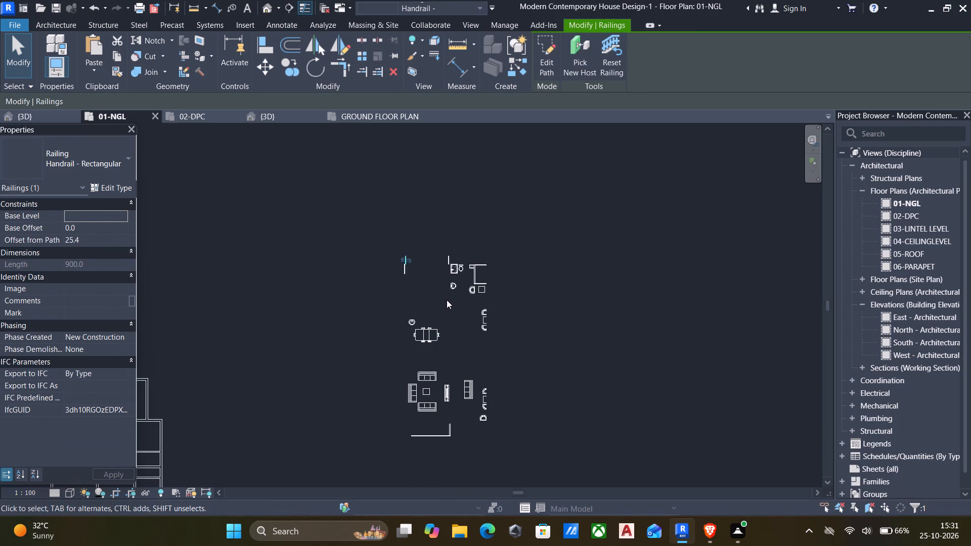
In the bungalow's GROUND FLOOR PLAN, check the guest bedroom door's type and the door types available in that project.
left_click(356, 121)
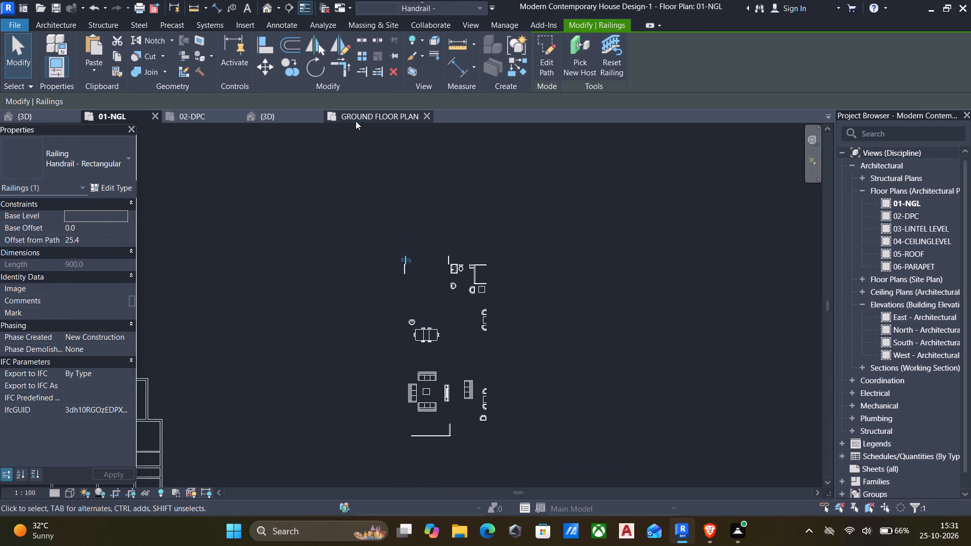
scroll(451, 242, "down", 5)
scroll(457, 308, "up", 5)
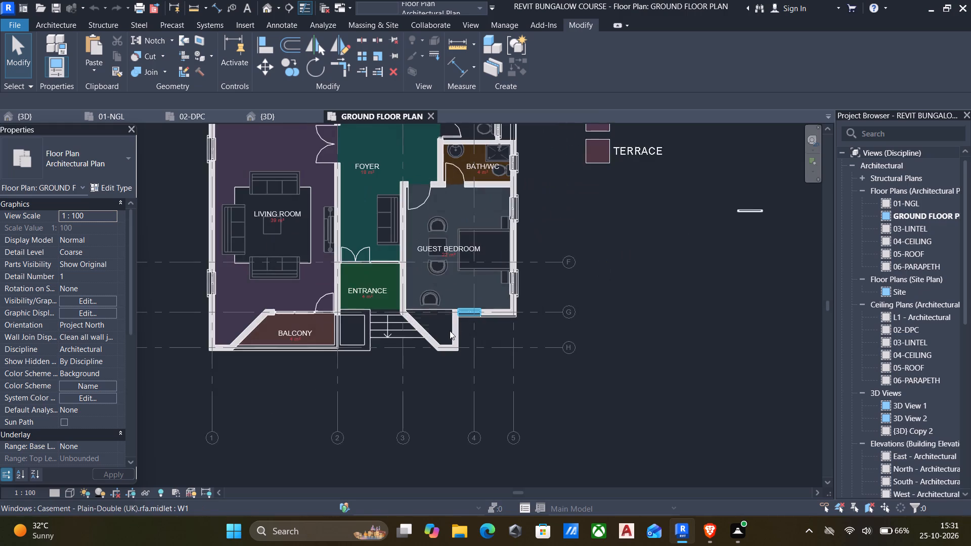
scroll(450, 331, "up", 5)
middle_click_drag(435, 272, 464, 318)
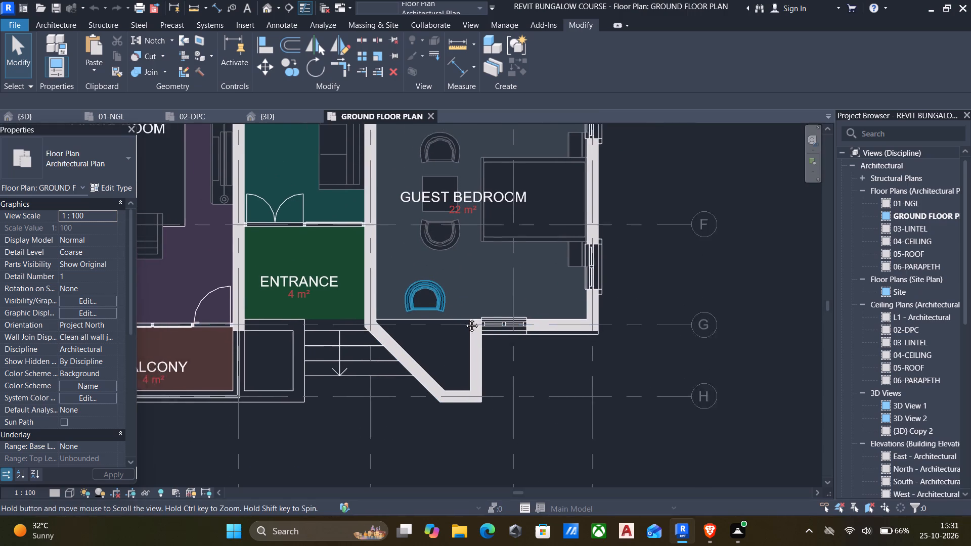
middle_click_drag(464, 318, 598, 515)
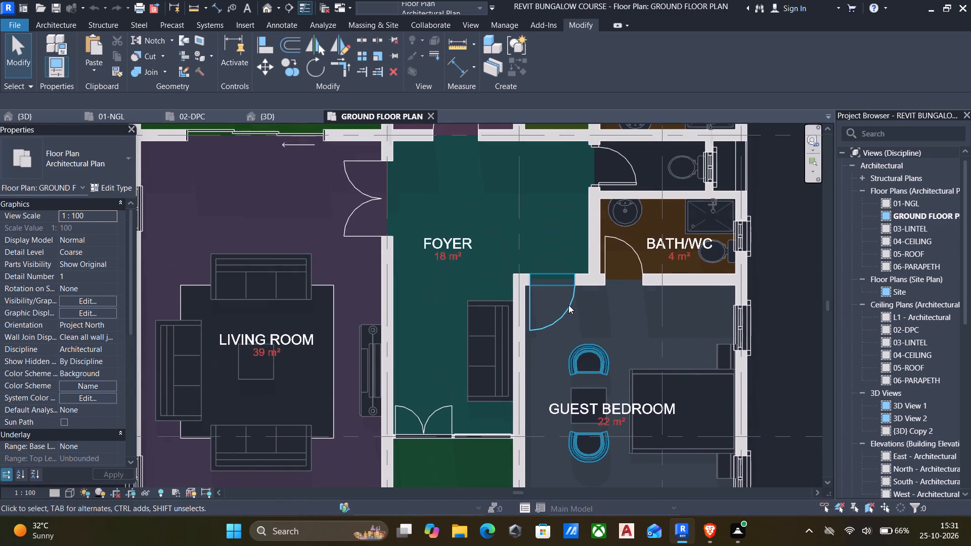
left_click(568, 304)
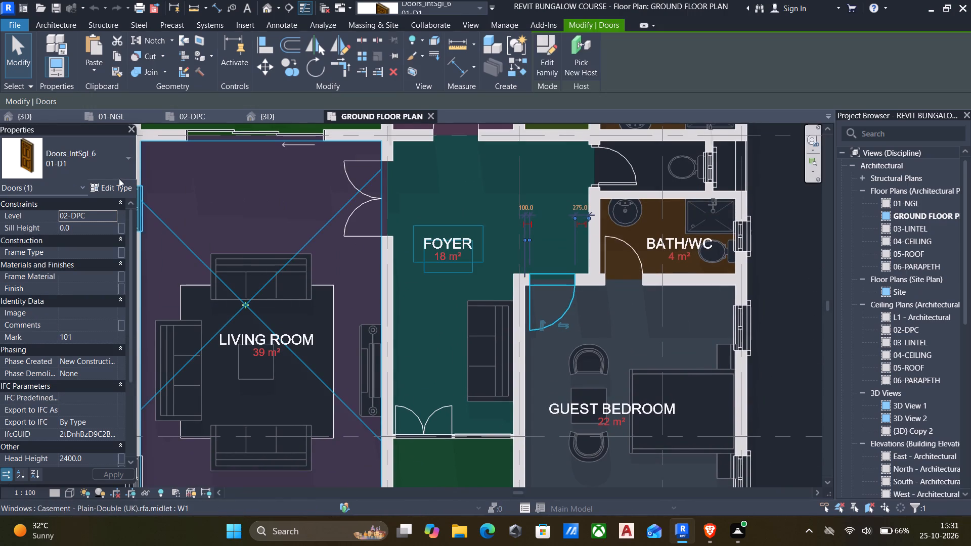
left_click(94, 165)
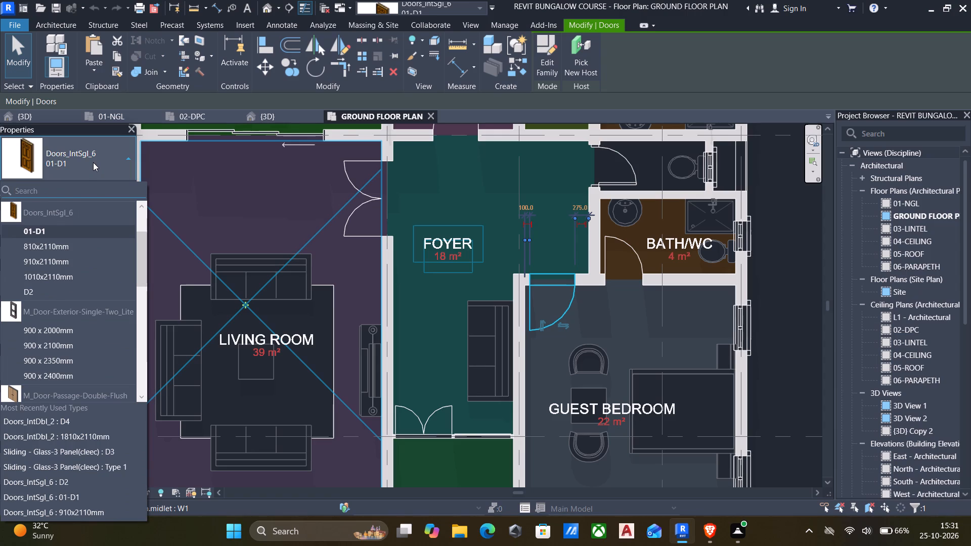
left_click(93, 162)
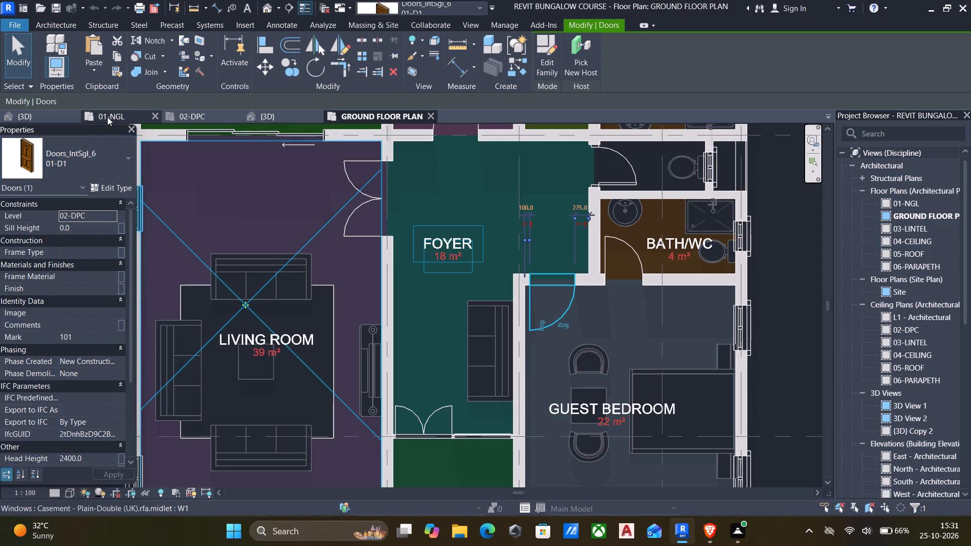
Start the Door tool in the house project's 01-NGL plan and check which door types are loaded.
left_click(108, 116)
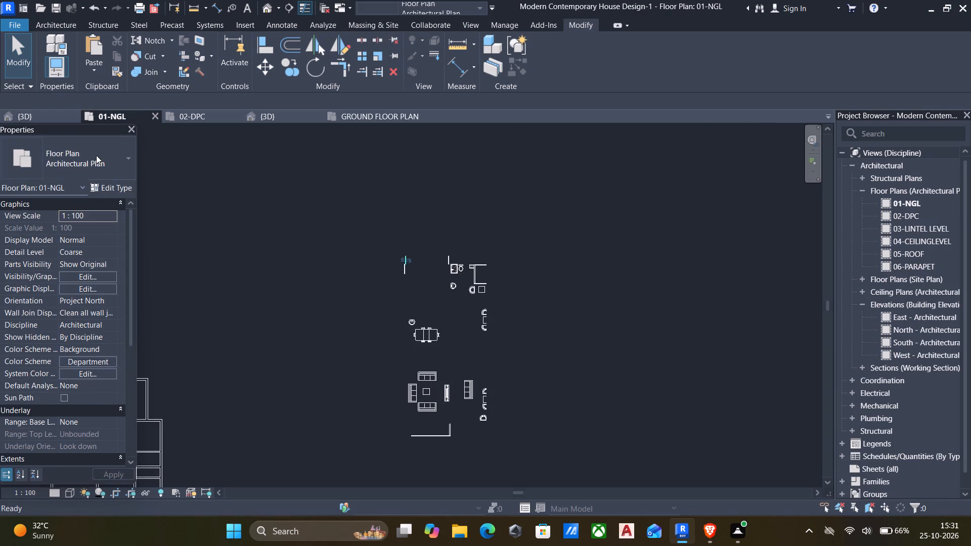
key("d")
key("r")
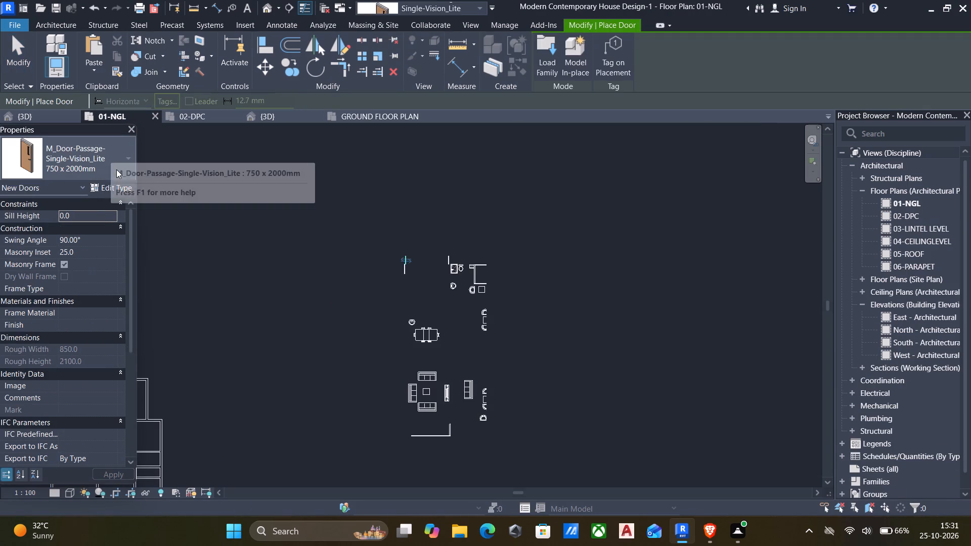
left_click(105, 167)
scroll(82, 294, "up", 13)
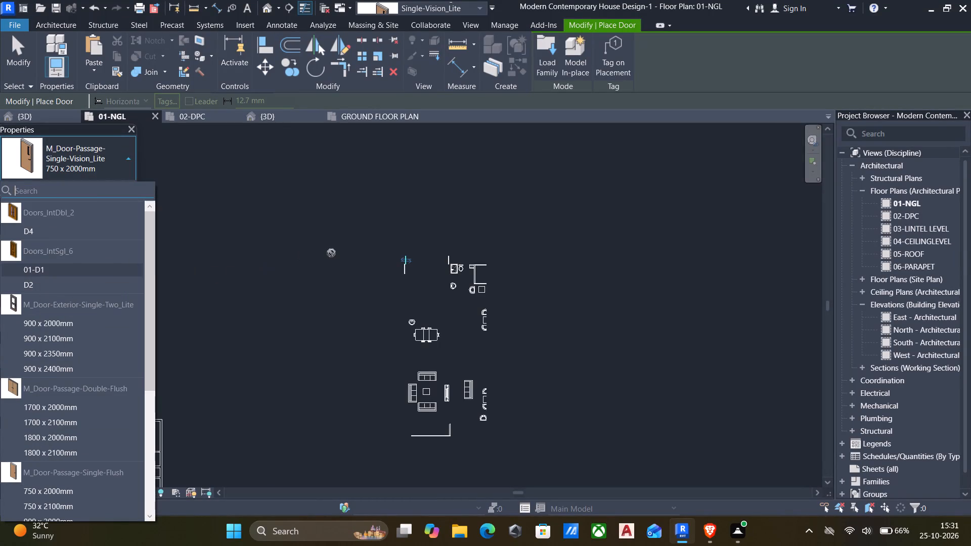
key("Escape")
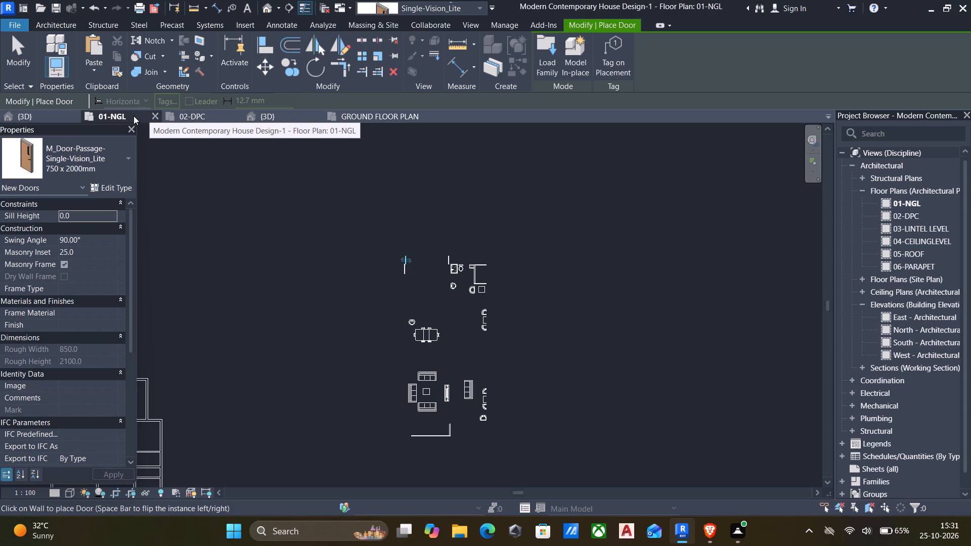
In the 02-DPC plan, place a Doors_IntDbl_2 D4 double door between the foyer and entrance, about 300 mm from the living-room side wall.
left_click(216, 112)
left_click(93, 159)
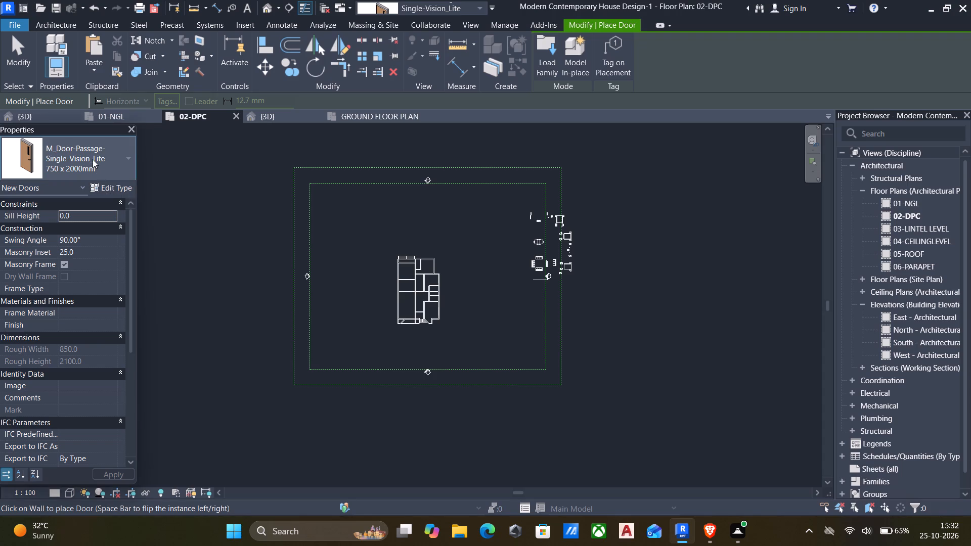
scroll(27, 256, "up", 10)
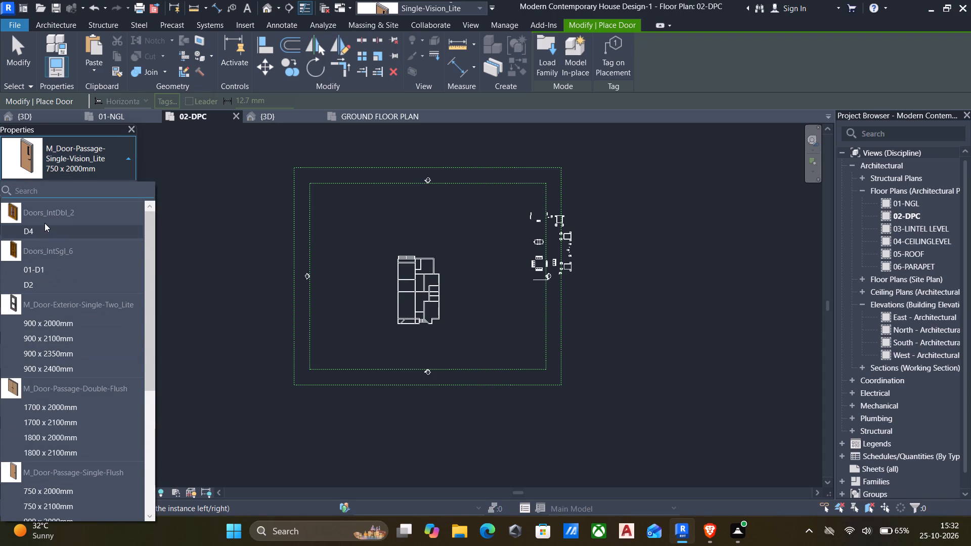
scroll(38, 223, "up", 4)
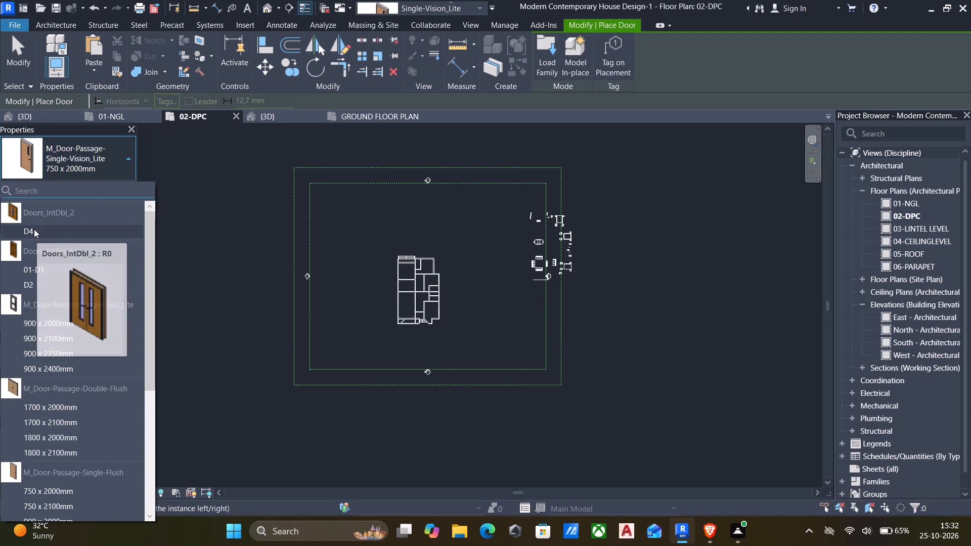
left_click(34, 229)
scroll(426, 322, "up", 17)
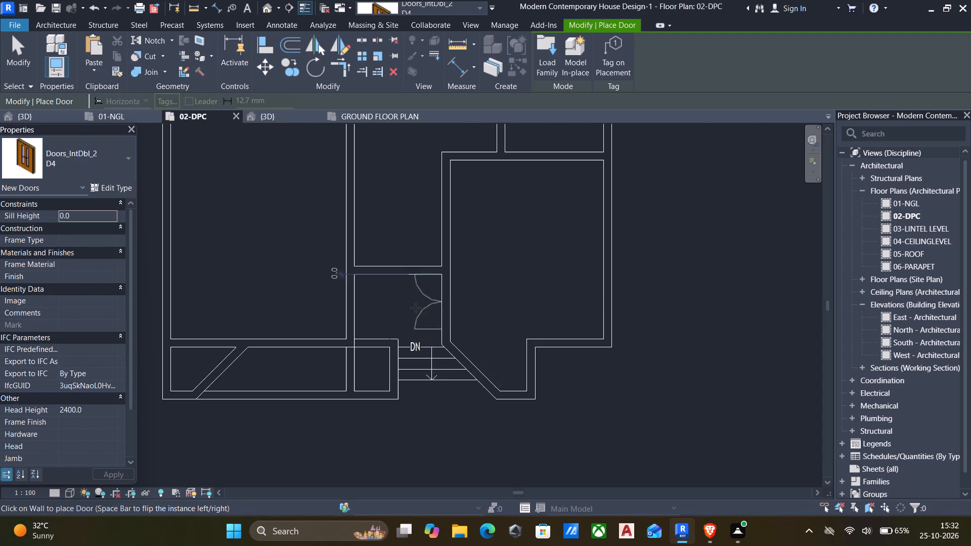
left_click(391, 261)
Place a second D4 double door in the wall between the living room and foyer, about 500 mm from the foyer's rear wall.
middle_click_drag(334, 235, 329, 351)
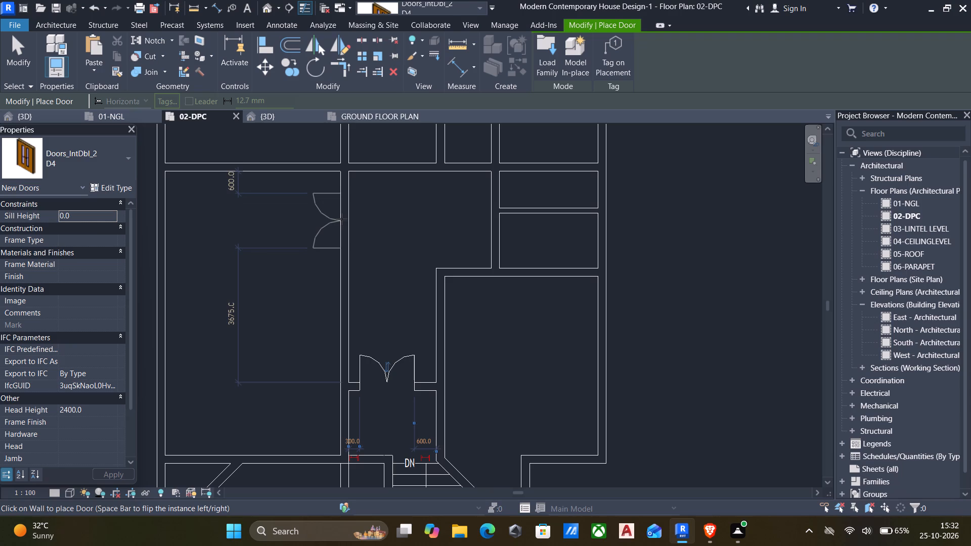
left_click(341, 215)
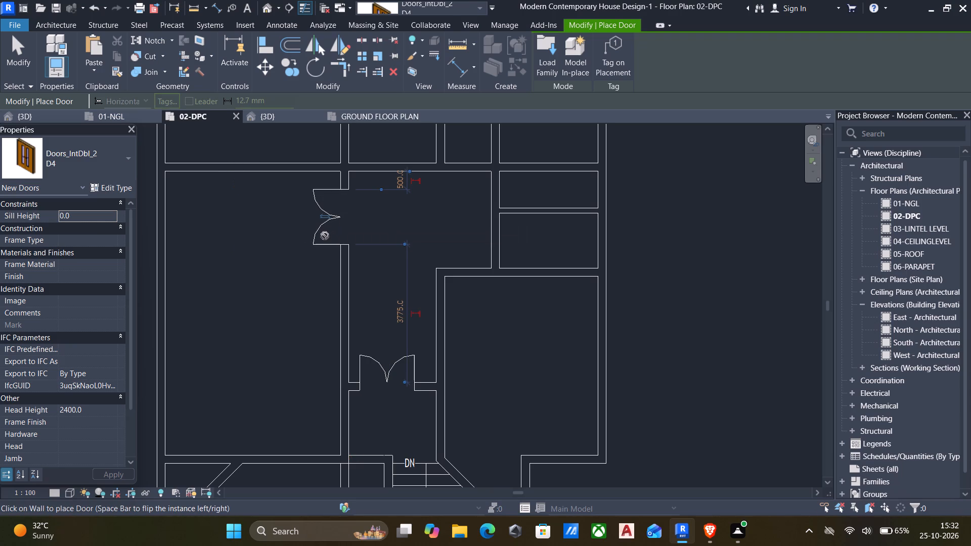
key("Escape")
Place a Doors_IntSgl_6 01-D1 door between the foyer and front bedroom, opening into the bedroom, about 100 mm from the corner.
scroll(304, 238, "down", 6)
middle_click_drag(299, 255, 331, 324)
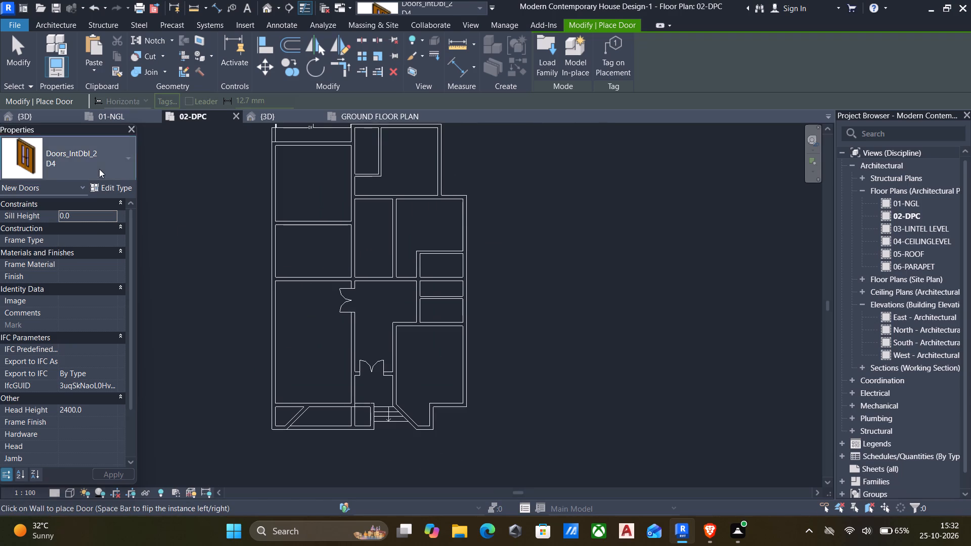
left_click(99, 169)
left_click(63, 272)
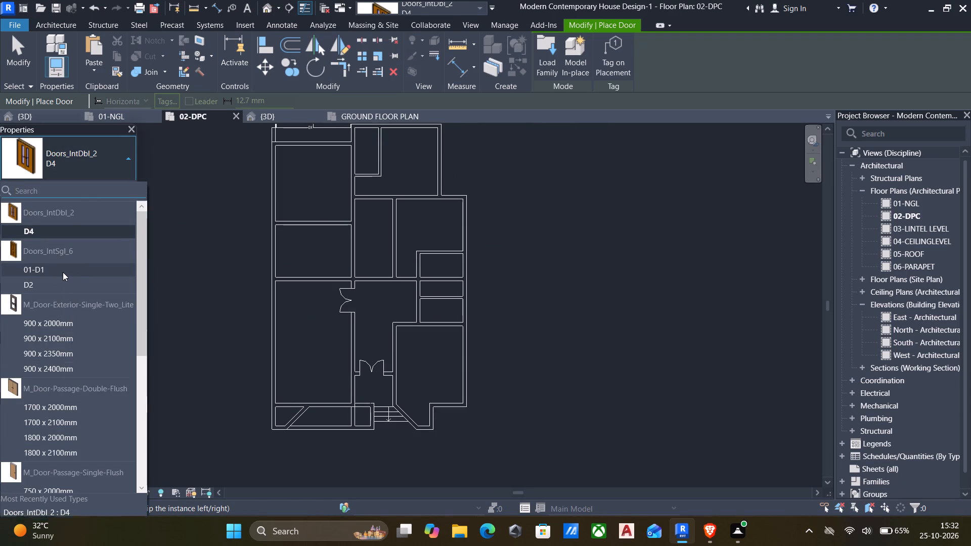
scroll(419, 334, "up", 10)
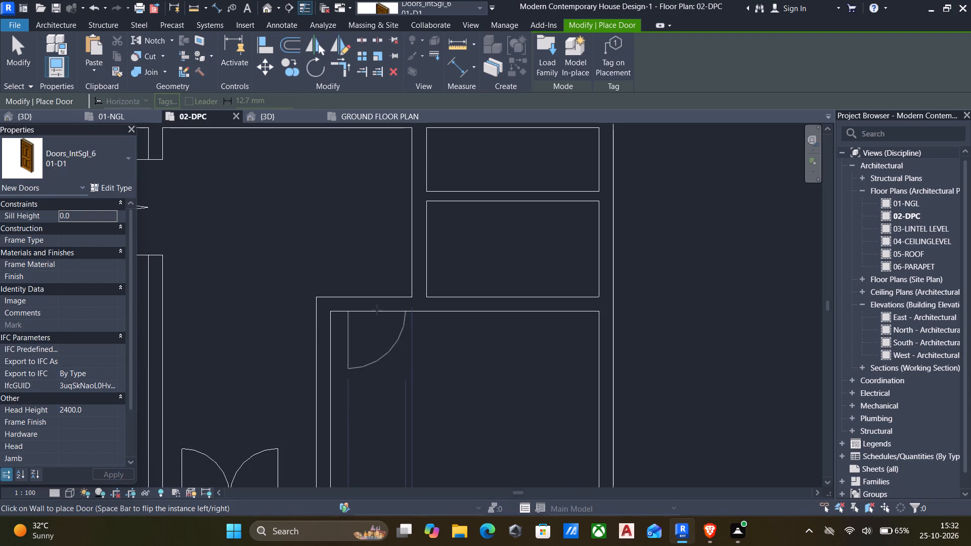
left_click(364, 310)
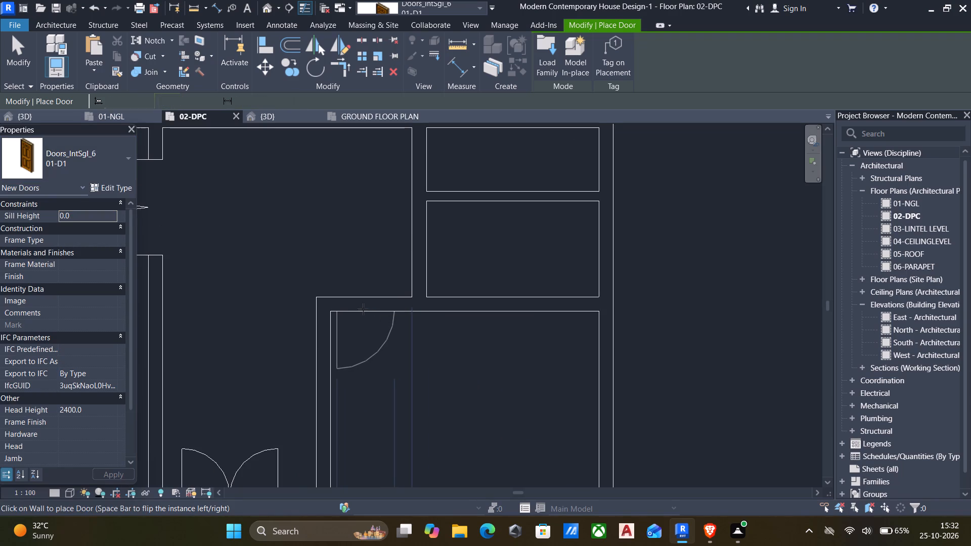
Place another 01-D1 door between the corridor and the rear room beside the back steps, about 262.5 mm from the adjoining walls.
scroll(362, 307, "down", 6)
middle_click_drag(326, 290, 404, 465)
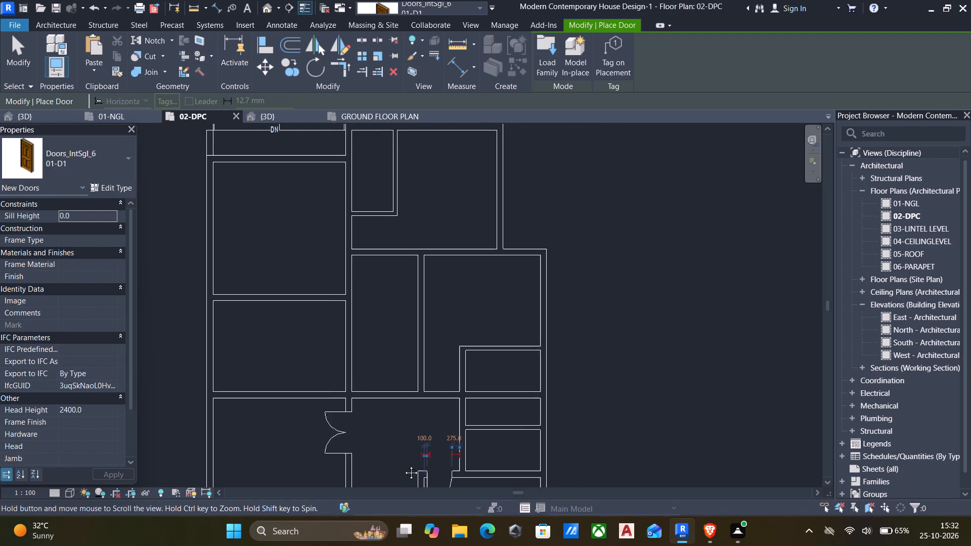
middle_click_drag(404, 465, 405, 468)
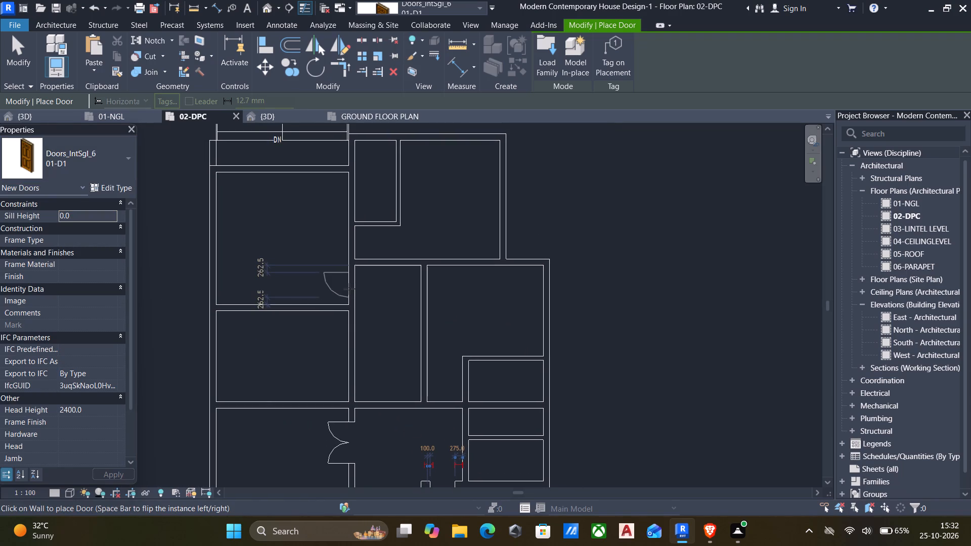
key("space")
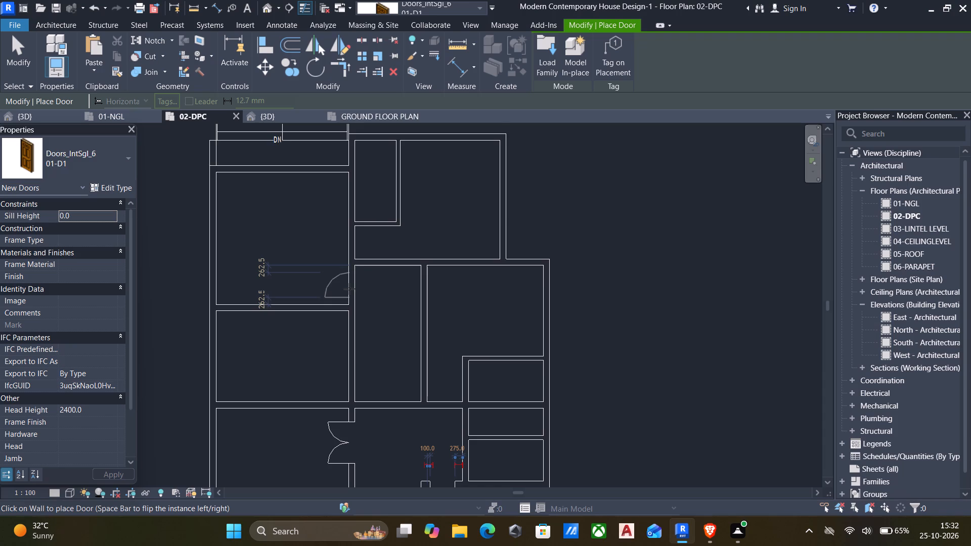
middle_click_drag(349, 289, 343, 348)
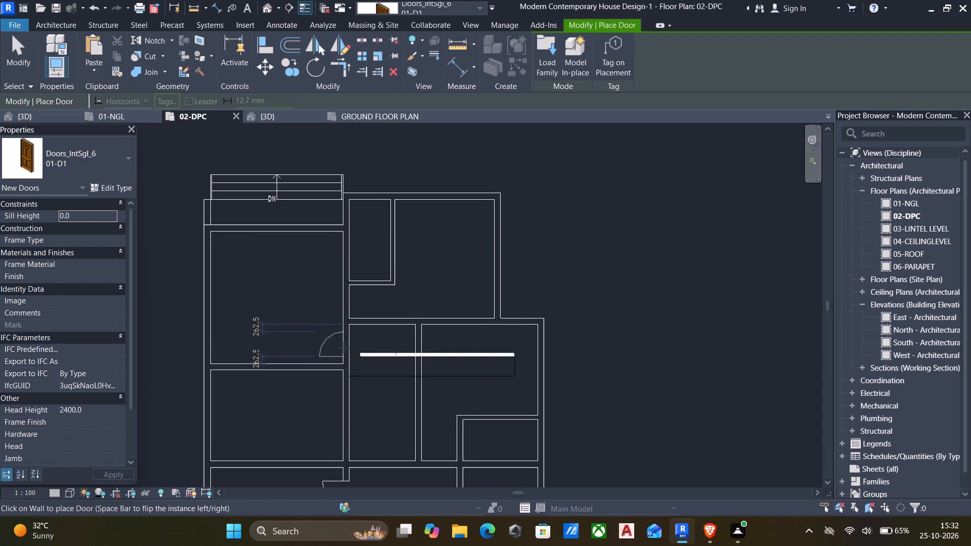
left_click(343, 347)
Place a Doors_IntSgl_6 D2 door from the foyer into the narrow middle washroom, swinging inward, with about 125 mm on each side.
scroll(365, 358, "down", 3)
middle_click_drag(367, 359, 380, 333)
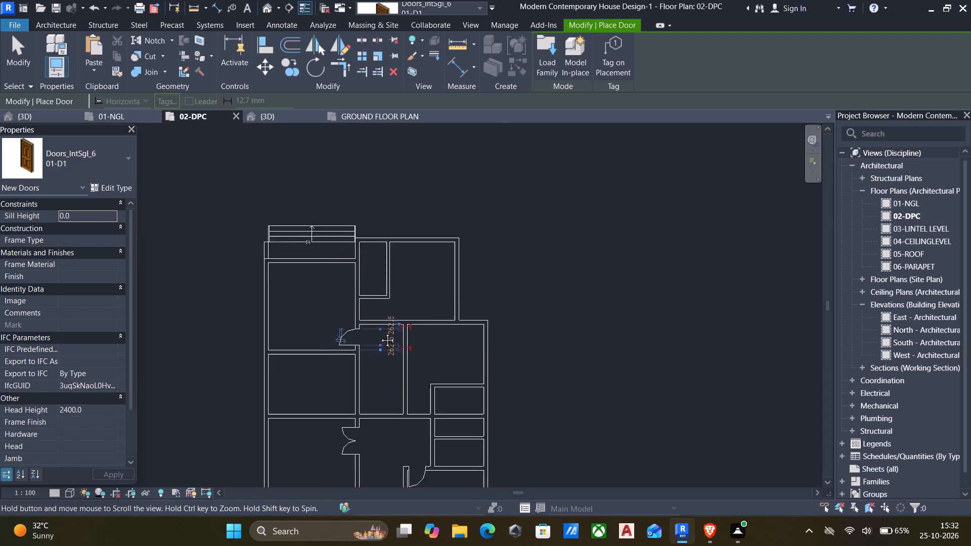
middle_click_drag(380, 333, 417, 263)
middle_click_drag(403, 341, 411, 303)
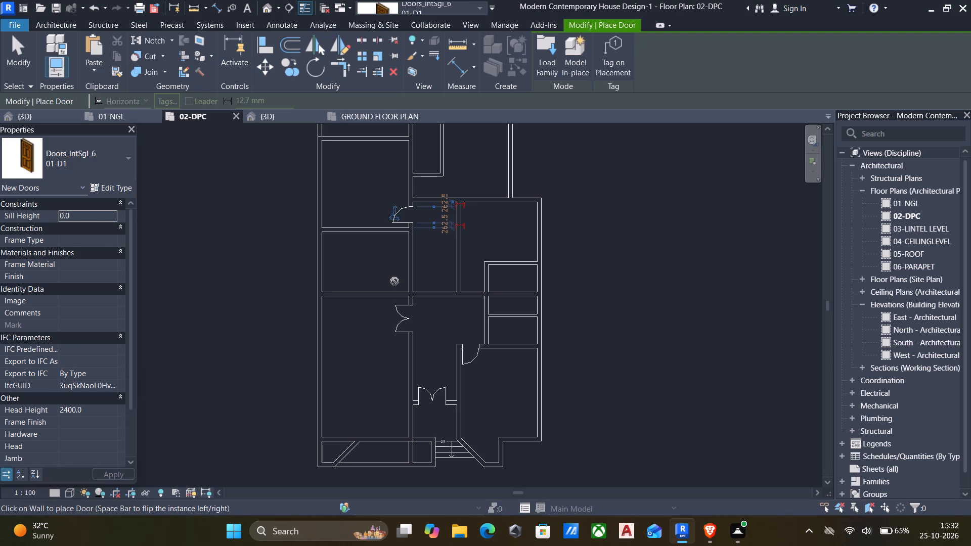
left_click(100, 169)
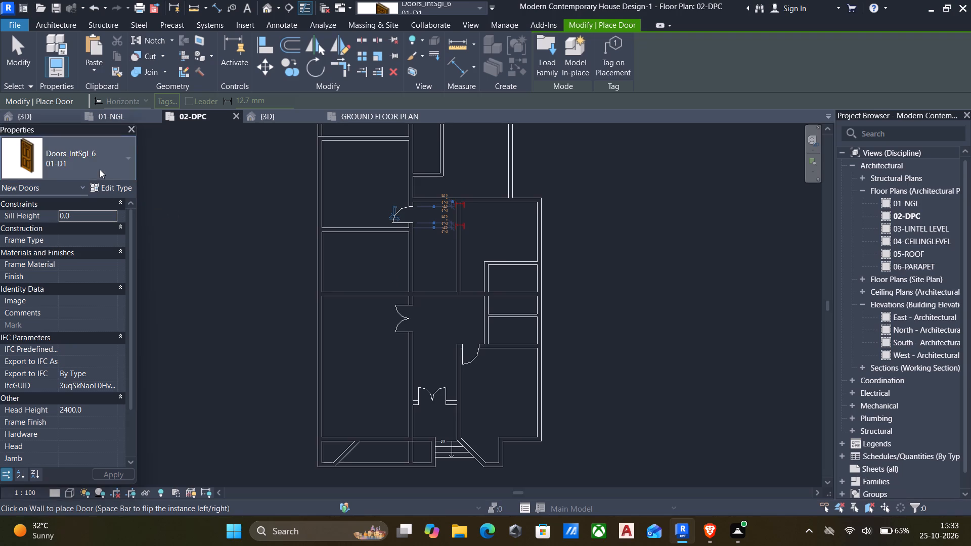
left_click(40, 244)
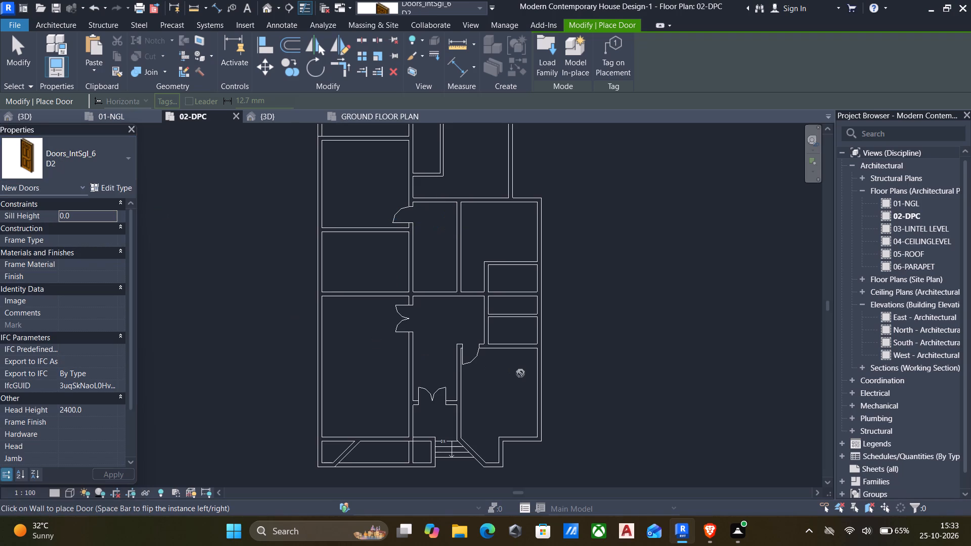
scroll(513, 307, "up", 5)
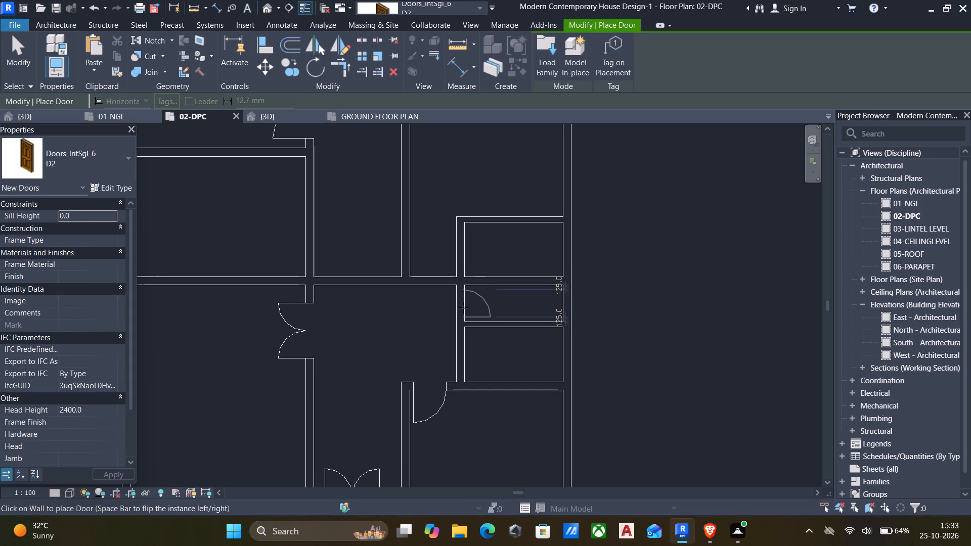
key("space")
scroll(470, 295, "up", 3)
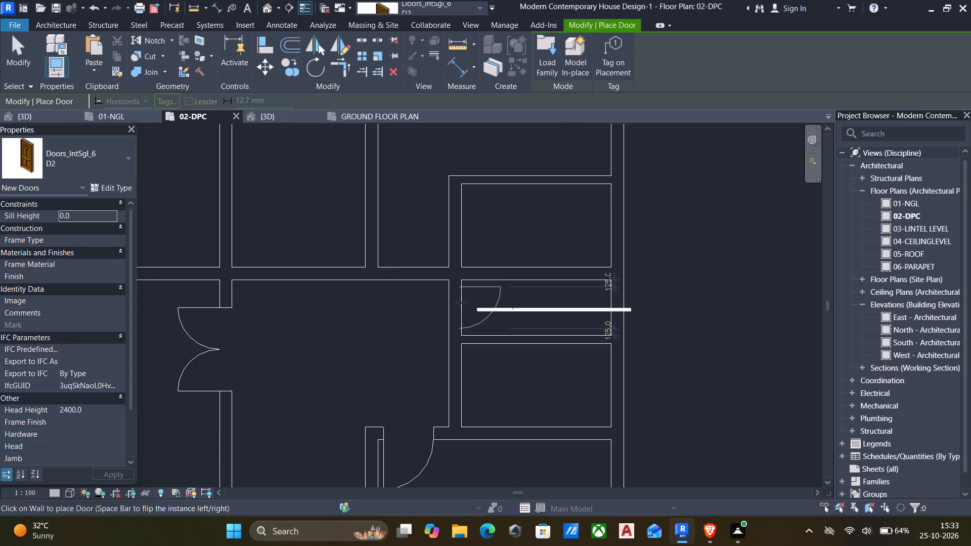
left_click(460, 302)
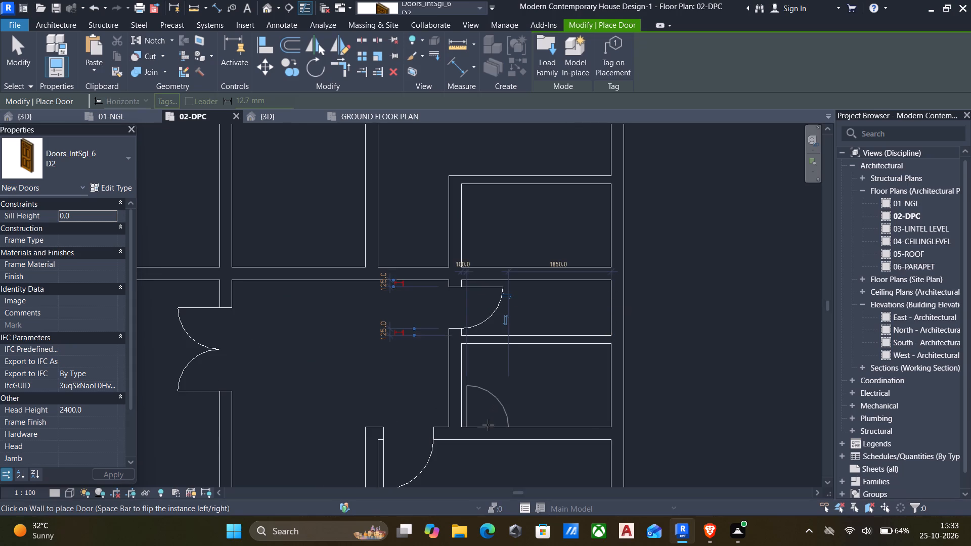
Place D2 doors in the front and middle bedrooms' small attached rooms, each opening inward about 100 mm from its foyer-side wall.
left_click(488, 425)
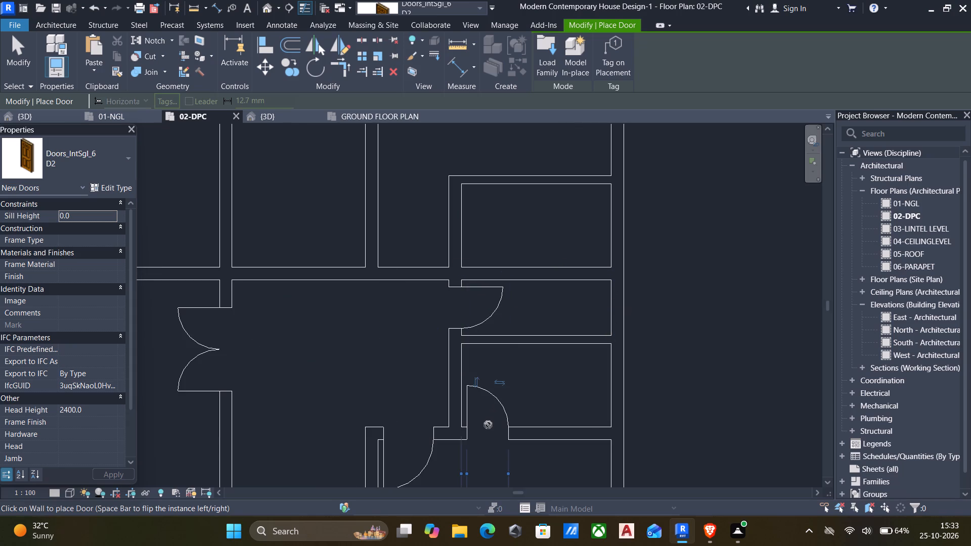
key("space")
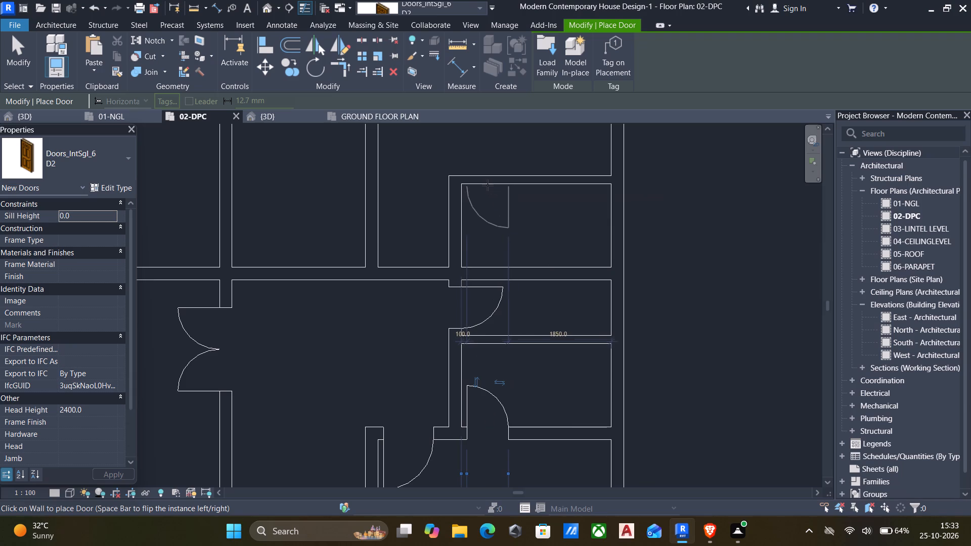
left_click(488, 185)
scroll(415, 277, "down", 3)
middle_click_drag(392, 312, 391, 312)
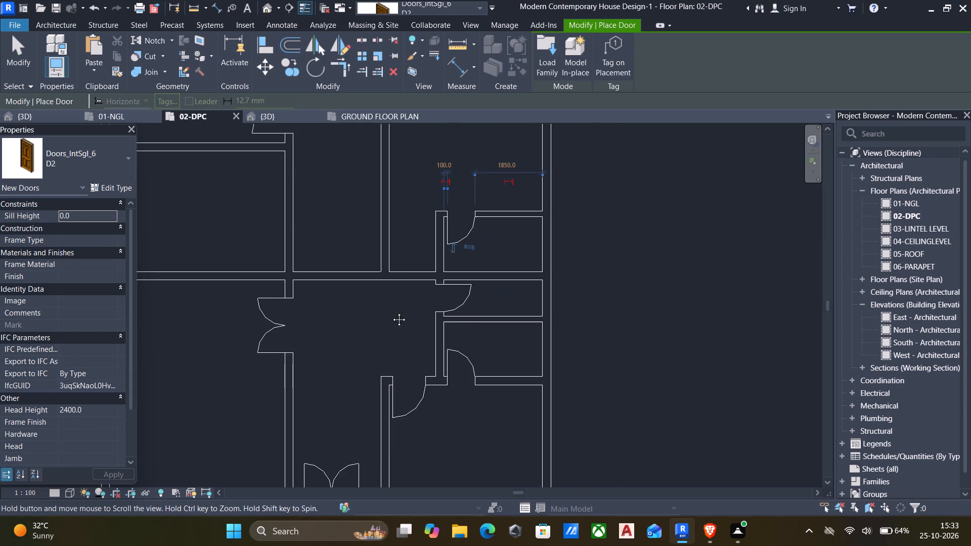
middle_click_drag(391, 312, 539, 366)
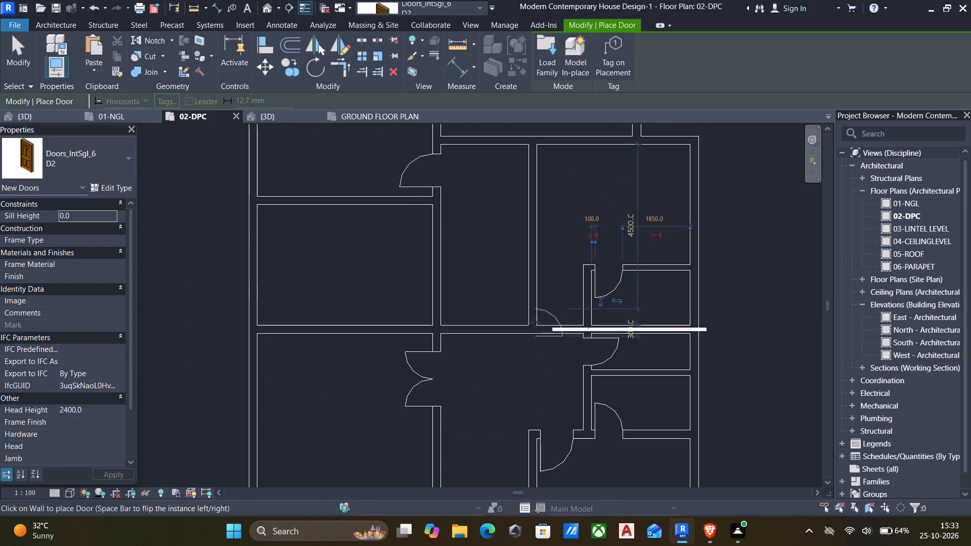
key("Escape")
key("Escape")
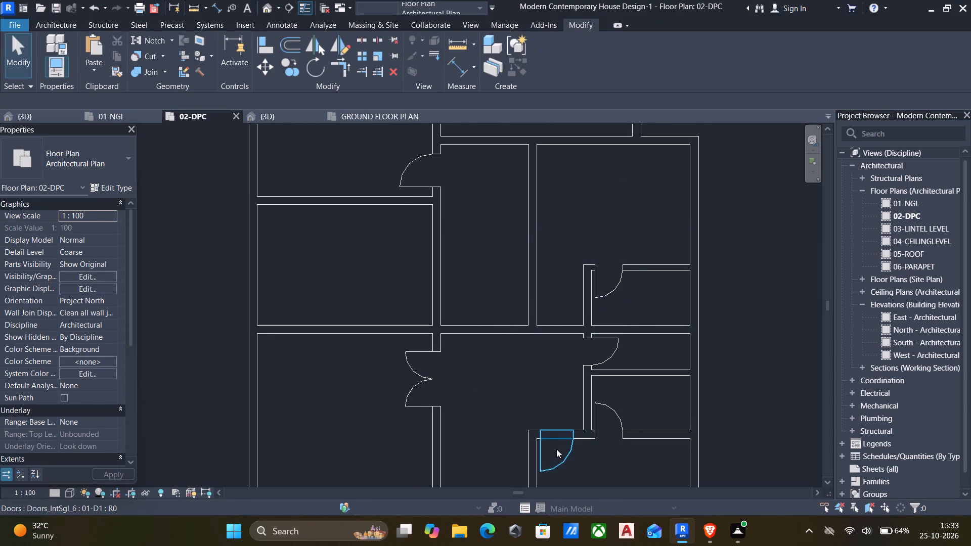
Place a matching 01-D1 door from the corridor into the middle bedroom, about 300 mm from the foyer-end wall.
left_click(556, 449)
type("cs")
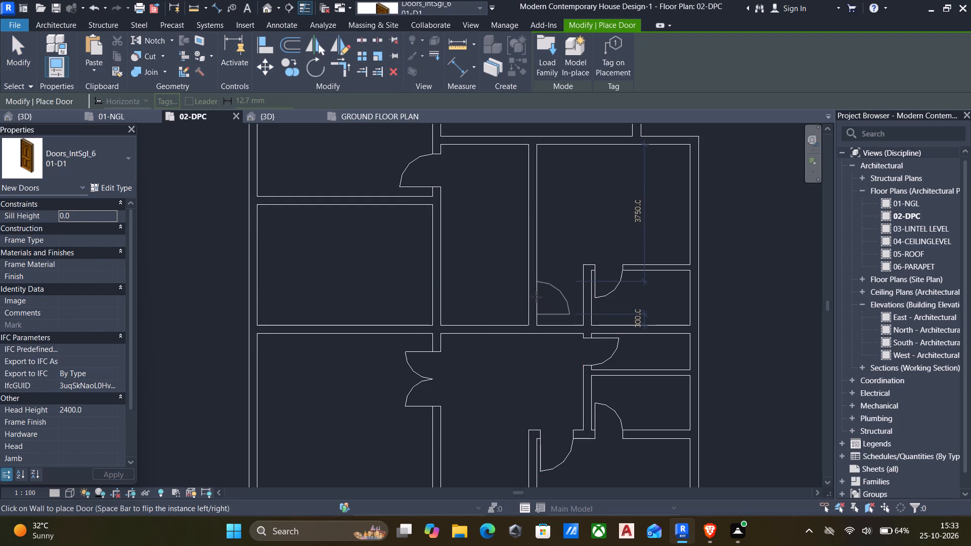
left_click(536, 297)
scroll(484, 277, "down", 3)
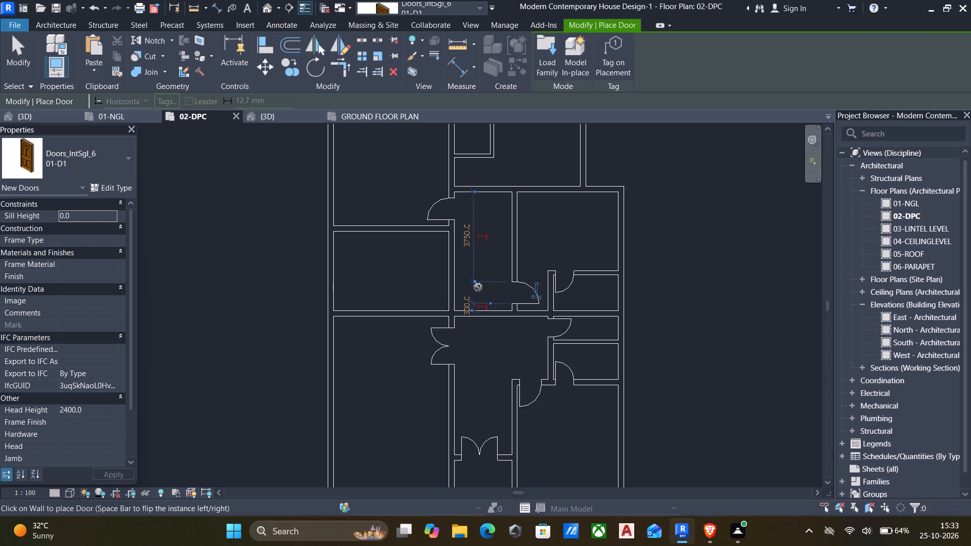
middle_click_drag(466, 289, 440, 328)
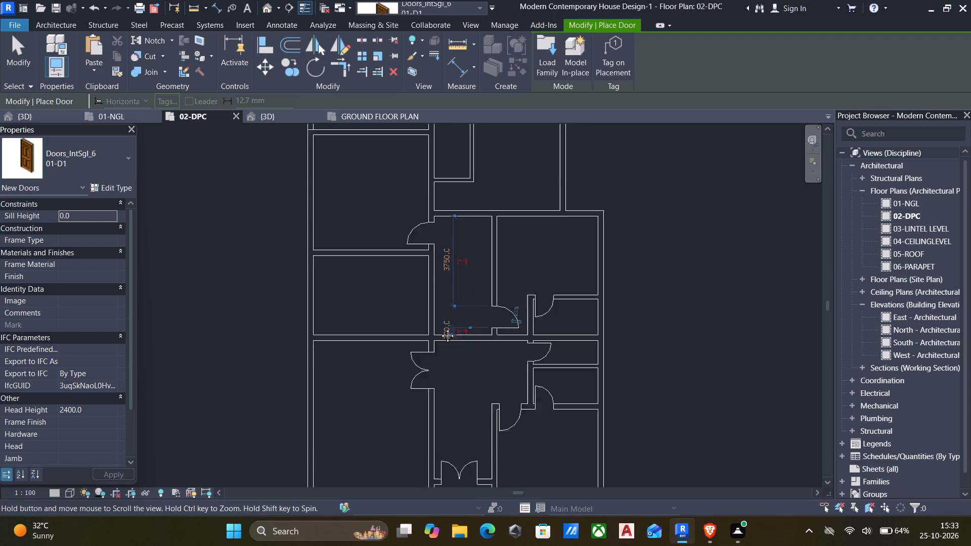
middle_click_drag(440, 328, 436, 378)
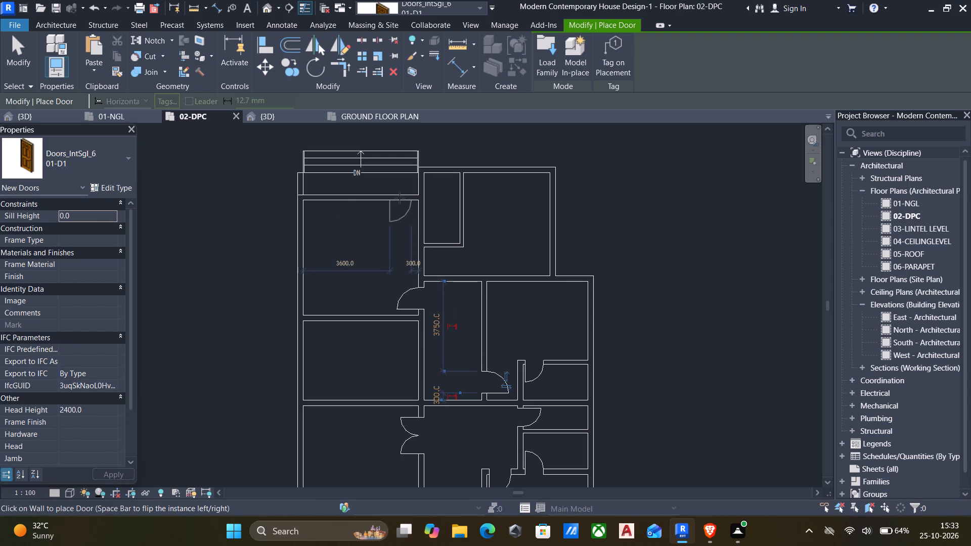
key("Escape")
key("Escape")
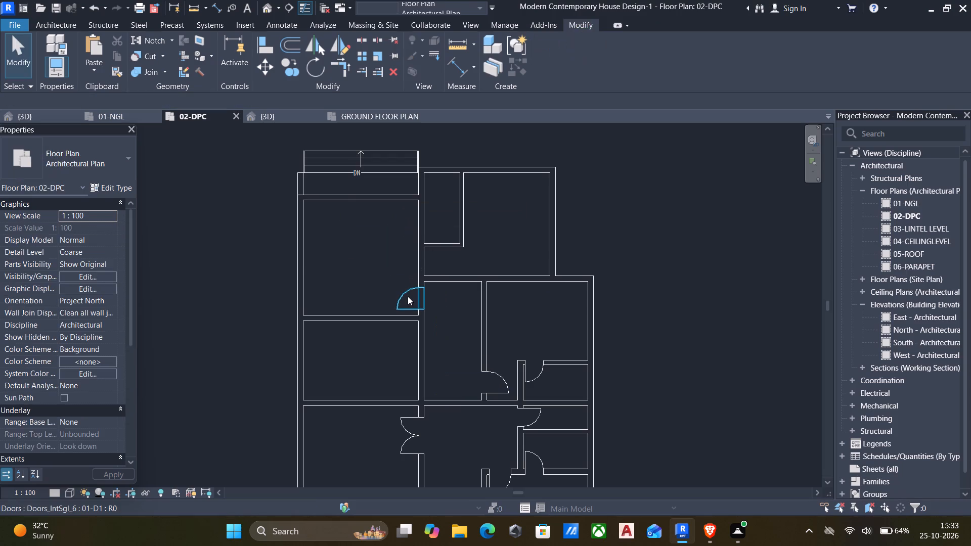
Place a matching 01-D1 door in the rear room's wall facing the back steps, flipped and about 200 mm from the corridor-side wall.
left_click(407, 296)
type("cs")
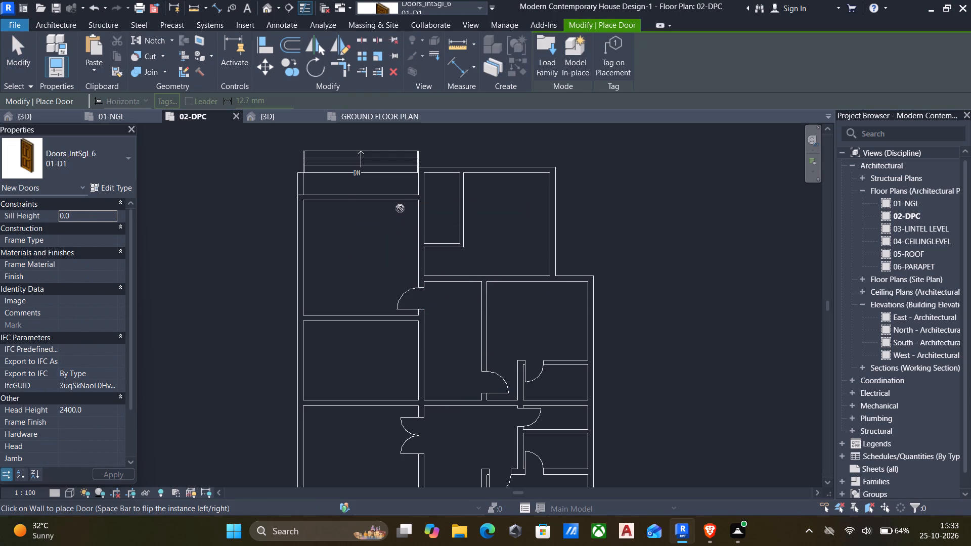
key("space")
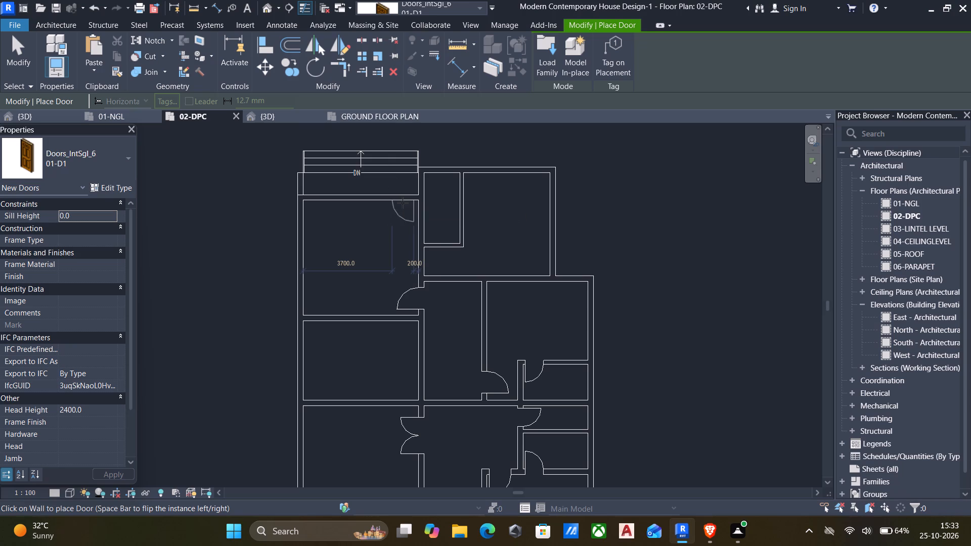
left_click(403, 203)
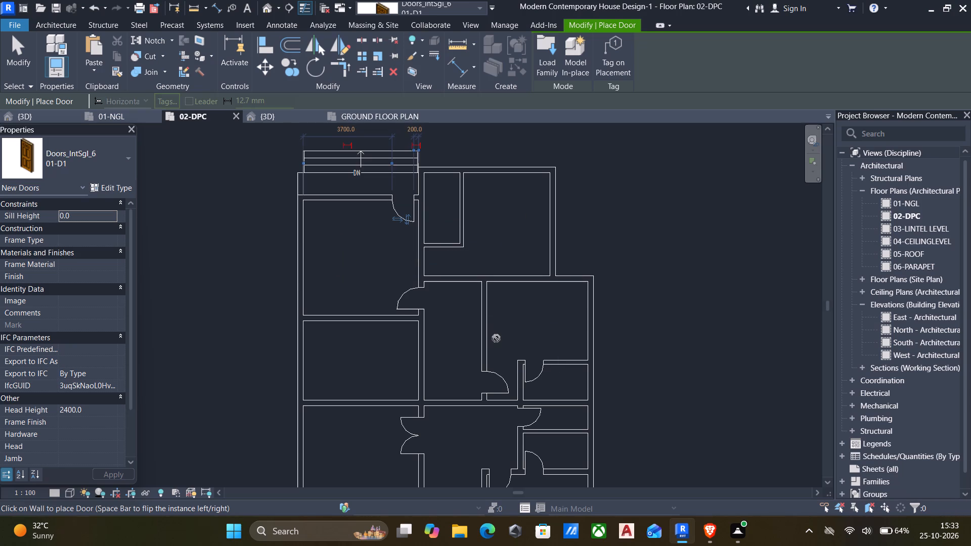
Place a 01-D1 door at the rear end of the corridor, opening into the rear bedroom.
left_click(443, 275)
key("Escape")
key("Escape")
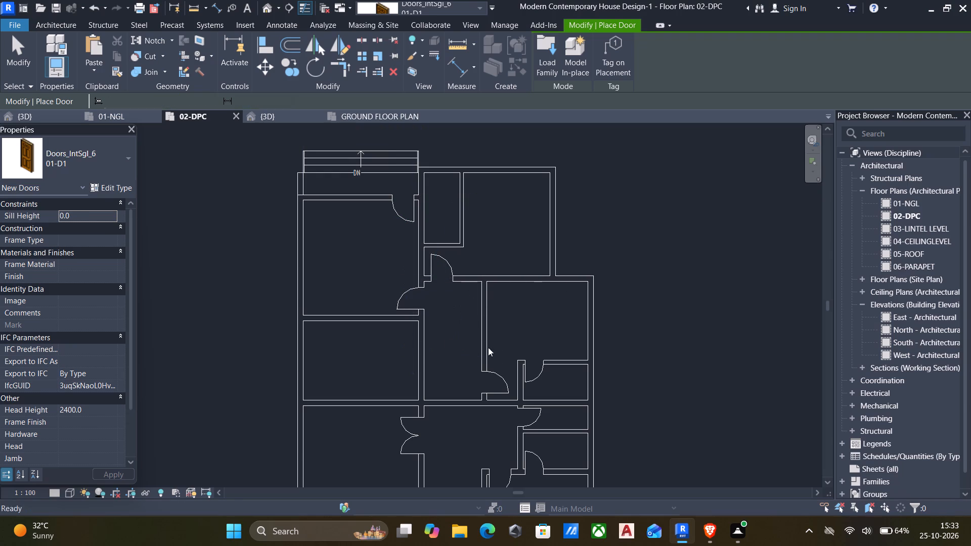
Place a matching D2 door between the rear bedroom and its attached room, opening into that room, about 300 mm from its front wall.
left_click(528, 373)
key("c")
key("s")
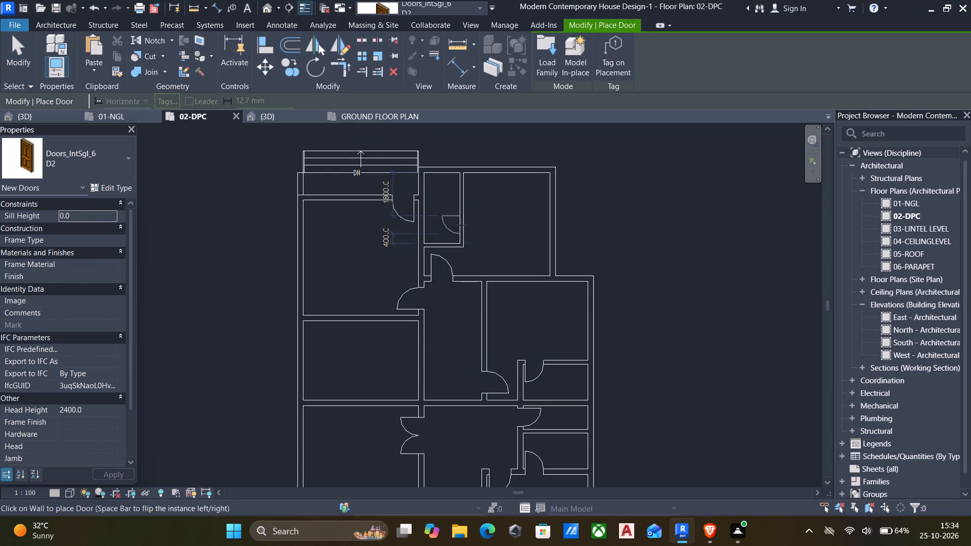
key("space")
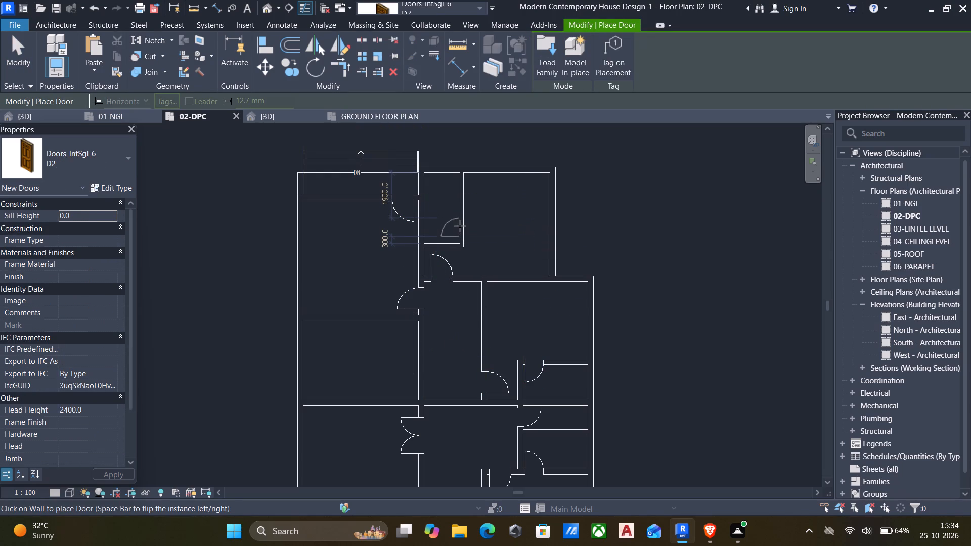
left_click(460, 226)
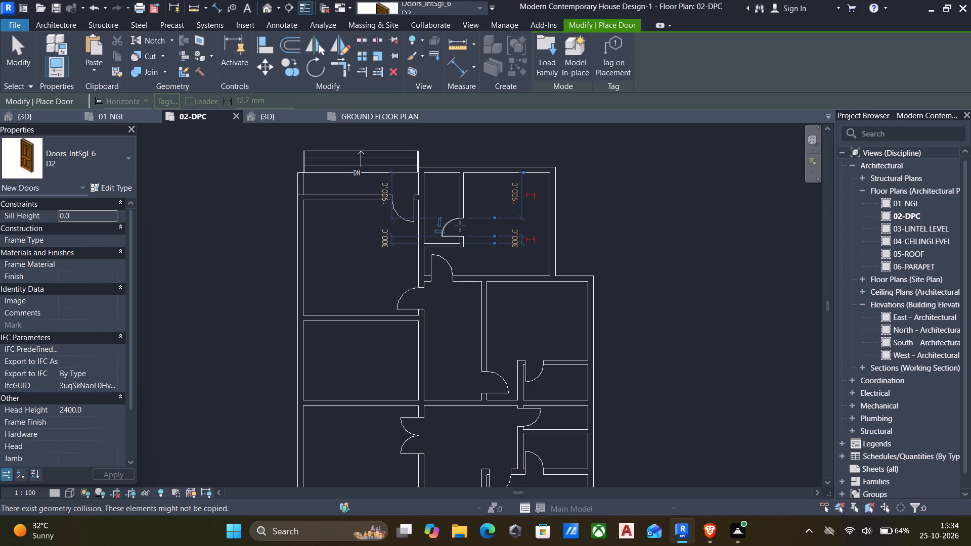
key("Escape")
scroll(403, 310, "down", 3)
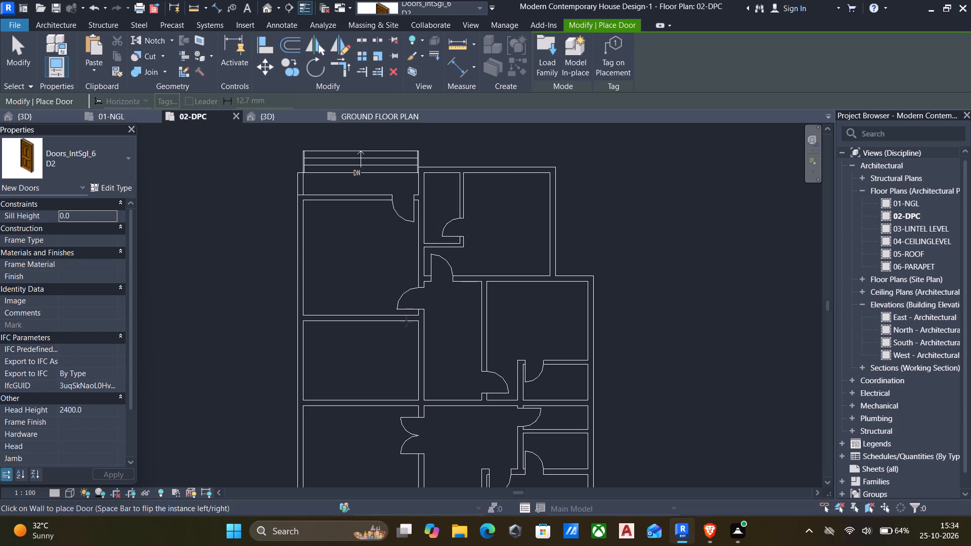
scroll(406, 322, "down", 2)
middle_click_drag(406, 325, 410, 290)
middle_click_drag(385, 300, 498, 195)
middle_click_drag(497, 220, 456, 285)
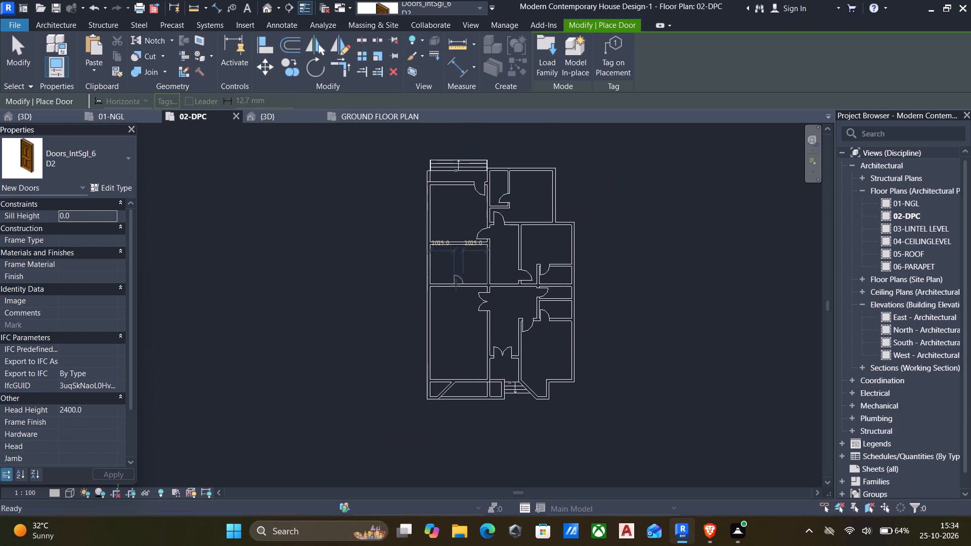
key("Escape")
middle_click_drag(462, 209, 439, 239)
scroll(439, 239, "up", 1)
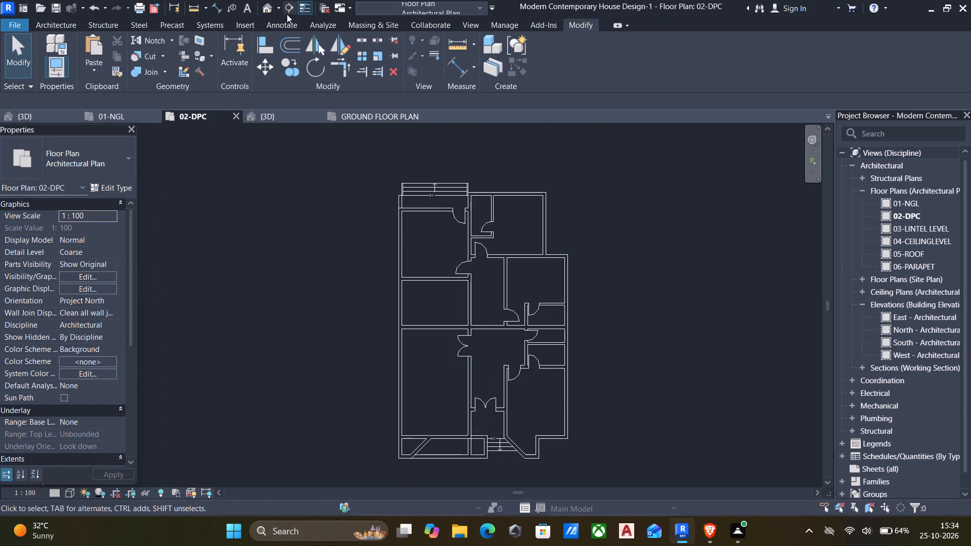
Examine the placed doors in the 3D view from the side, front and entrance, and return to the 02-DPC plan.
left_click(268, 7)
middle_click_drag(477, 311, 477, 312, "shift")
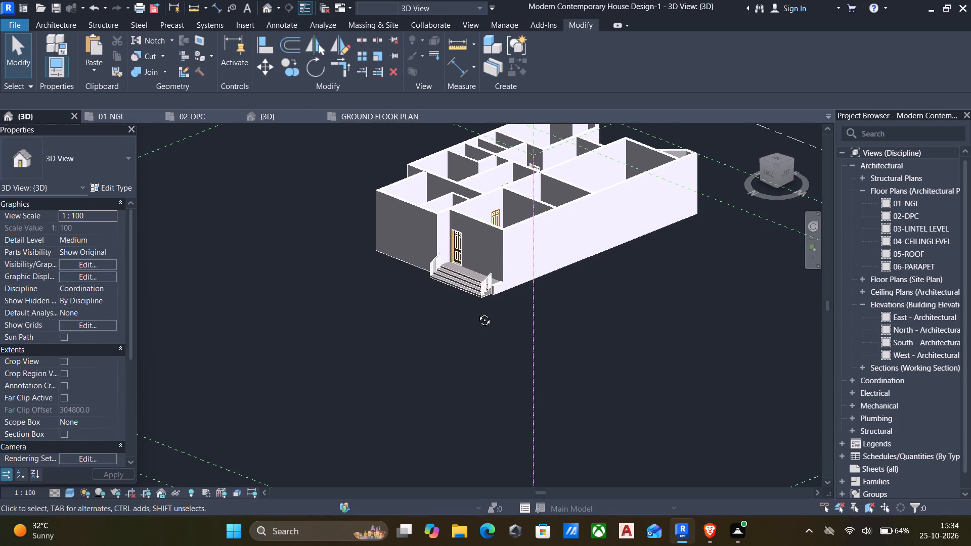
middle_click_drag(477, 312, 336, 391, "shift")
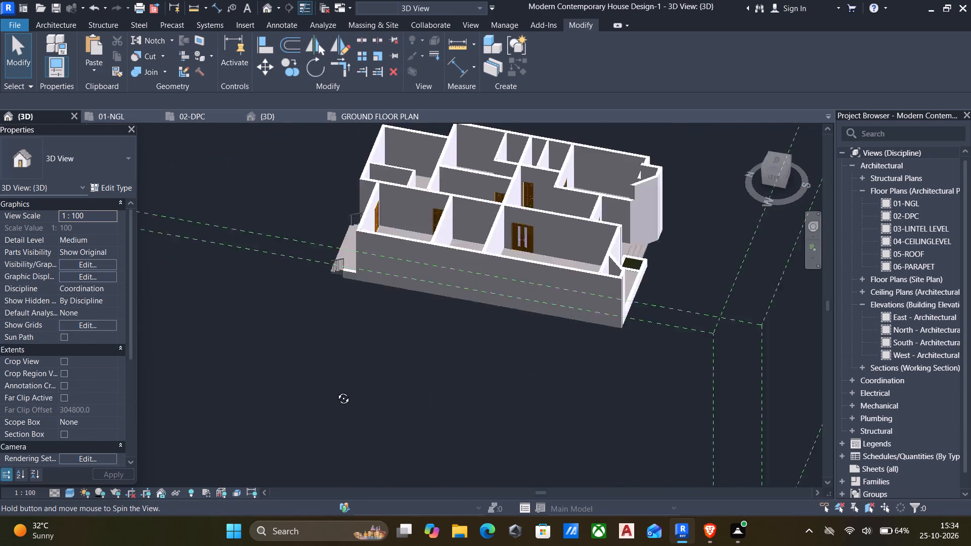
middle_click_drag(336, 391, 199, 345, "shift")
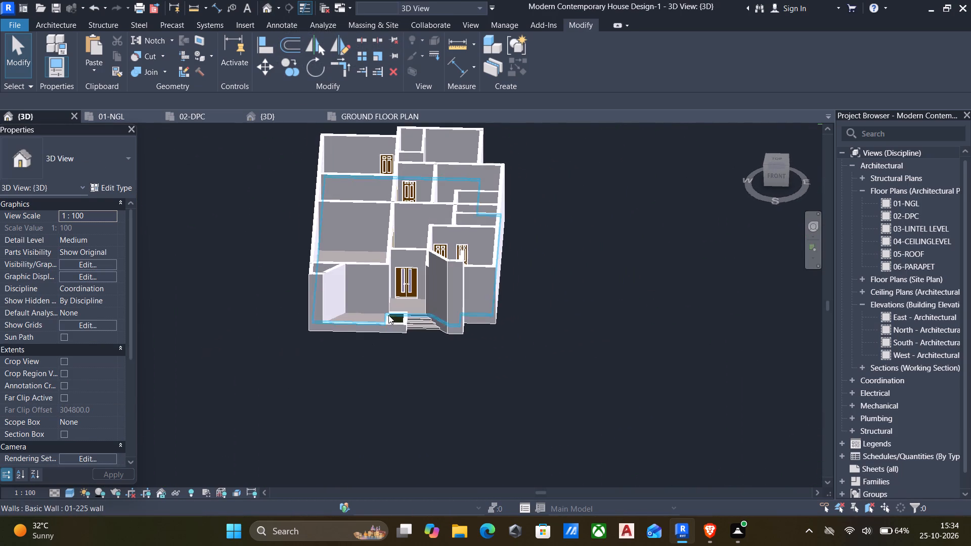
scroll(388, 315, "up", 5)
scroll(470, 215, "up", 5)
scroll(406, 259, "down", 5)
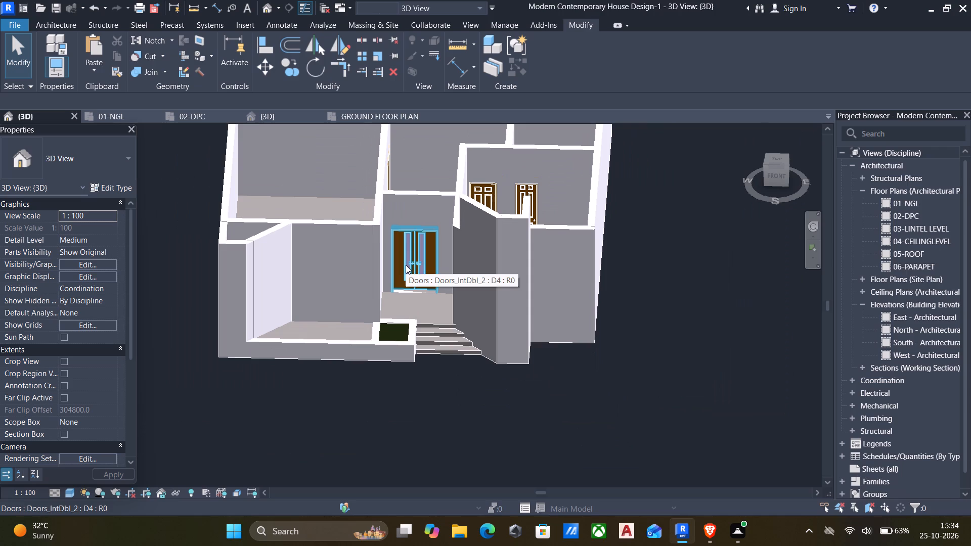
middle_click_drag(404, 275, 421, 331)
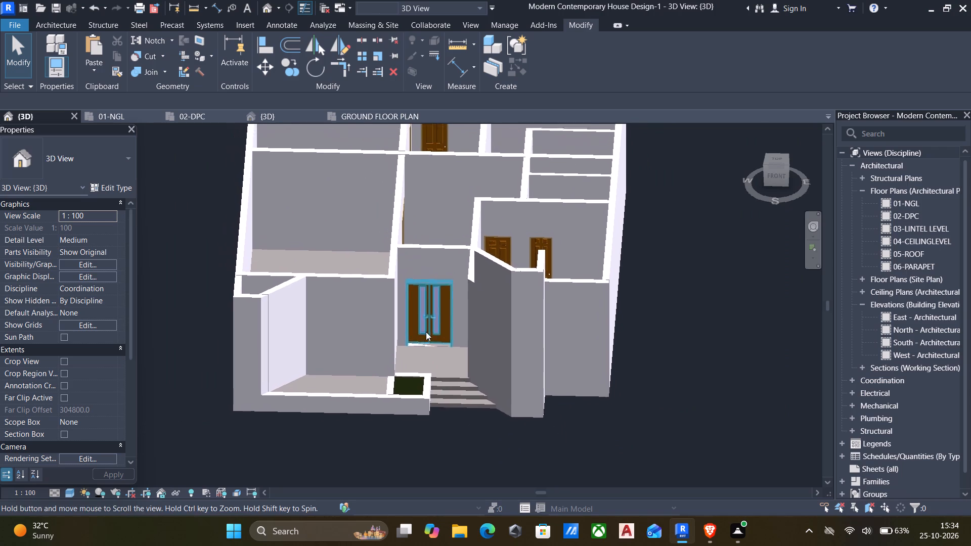
middle_click_drag(461, 296, 484, 417, "shift")
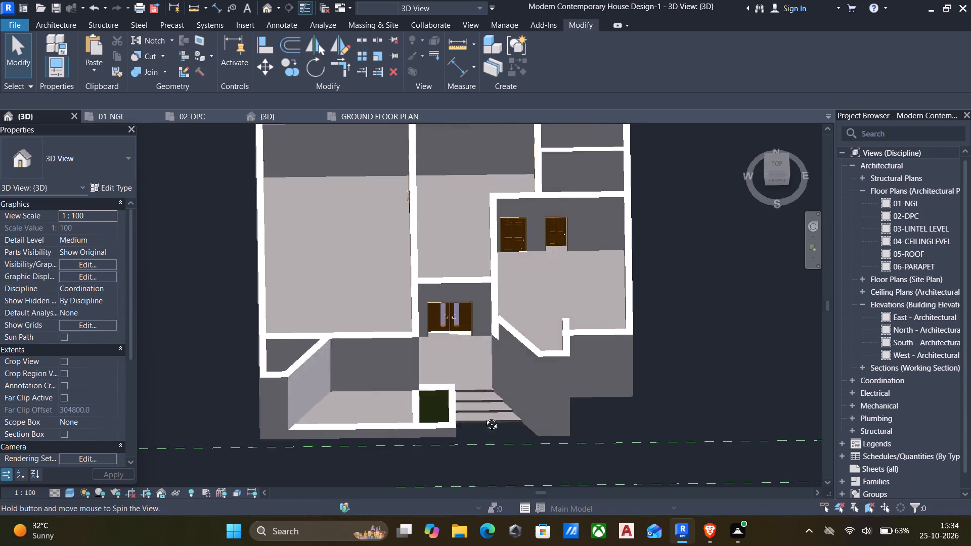
middle_click_drag(484, 417, 399, 389, "shift")
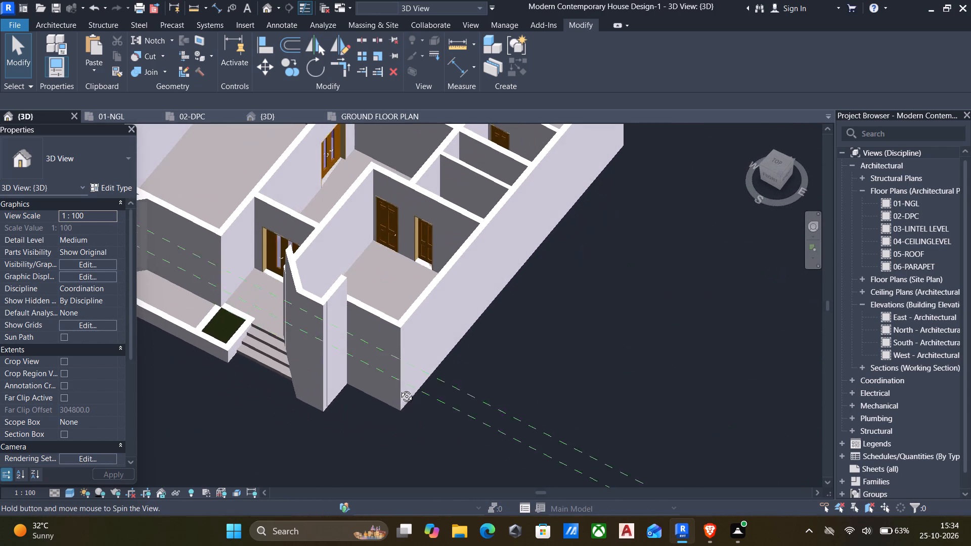
middle_click_drag(399, 389, 420, 343, "shift")
scroll(420, 343, "down", 1, "shift")
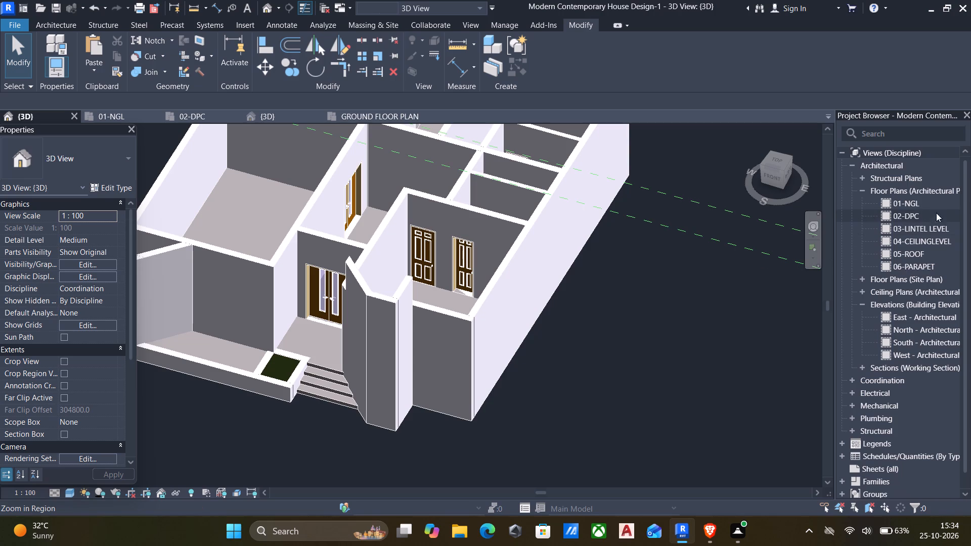
double_click(882, 216)
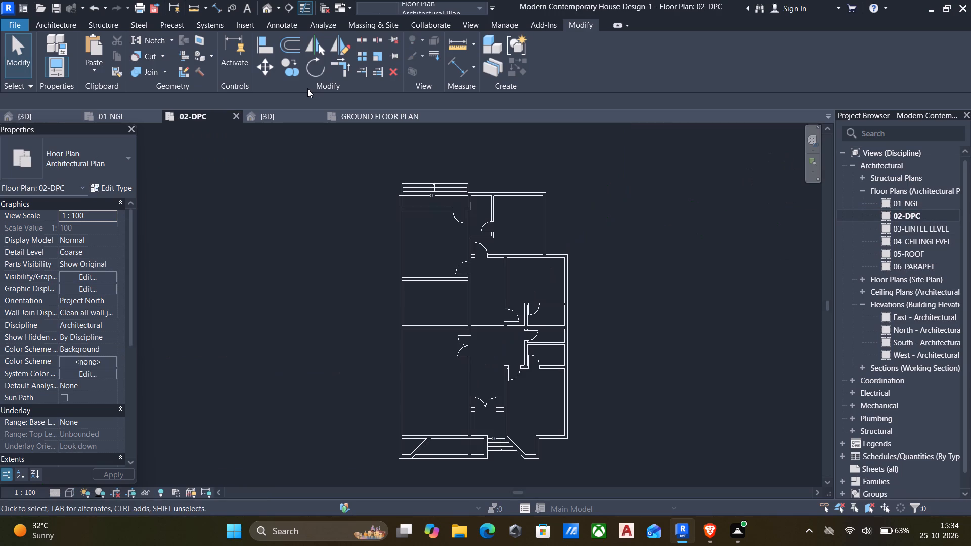
middle_click_drag(399, 286, 382, 231)
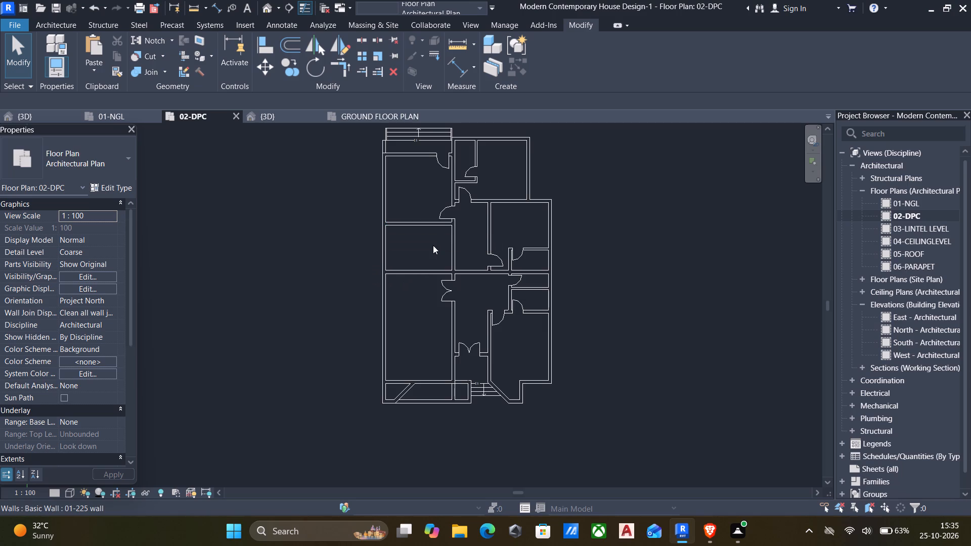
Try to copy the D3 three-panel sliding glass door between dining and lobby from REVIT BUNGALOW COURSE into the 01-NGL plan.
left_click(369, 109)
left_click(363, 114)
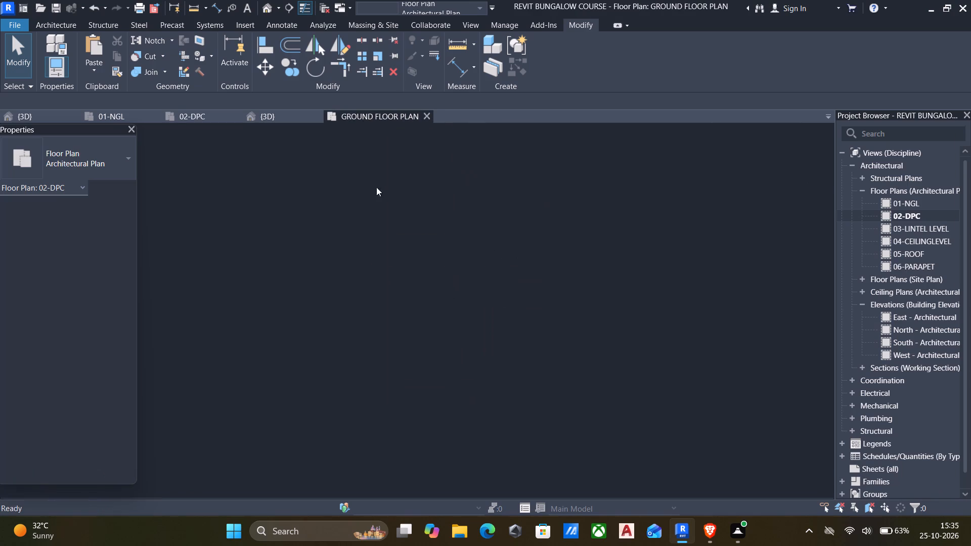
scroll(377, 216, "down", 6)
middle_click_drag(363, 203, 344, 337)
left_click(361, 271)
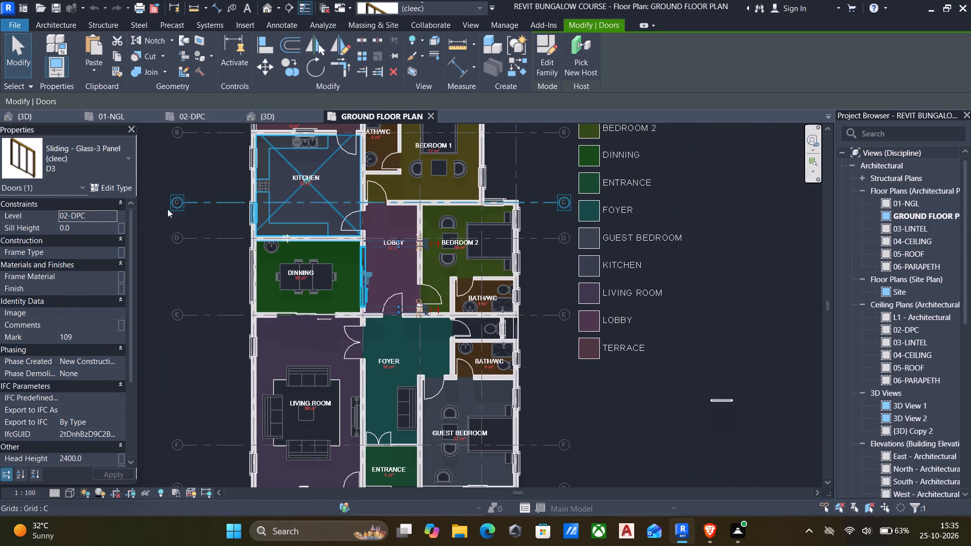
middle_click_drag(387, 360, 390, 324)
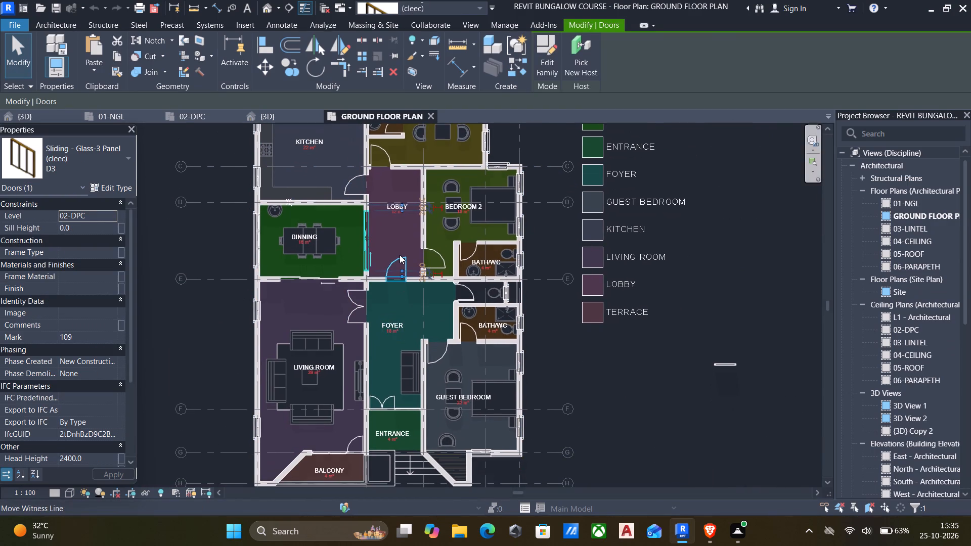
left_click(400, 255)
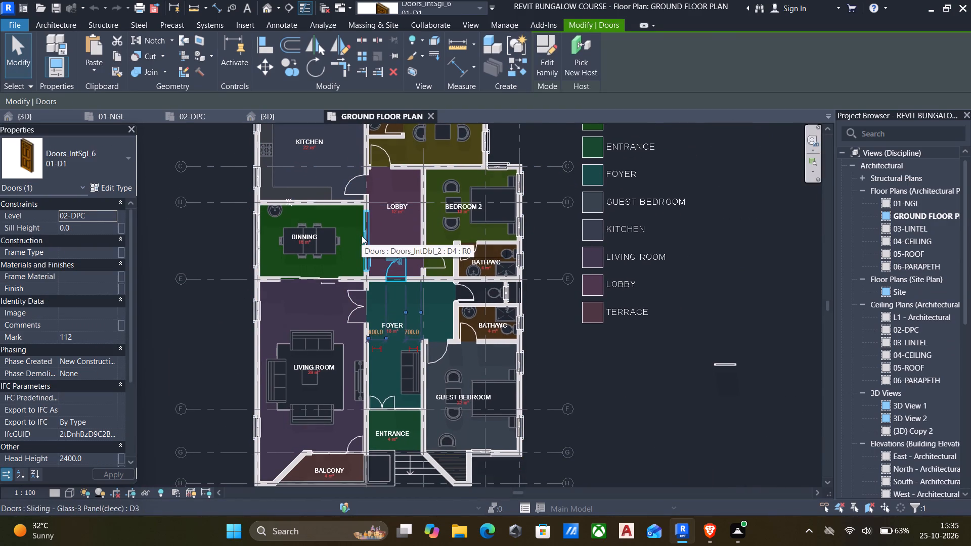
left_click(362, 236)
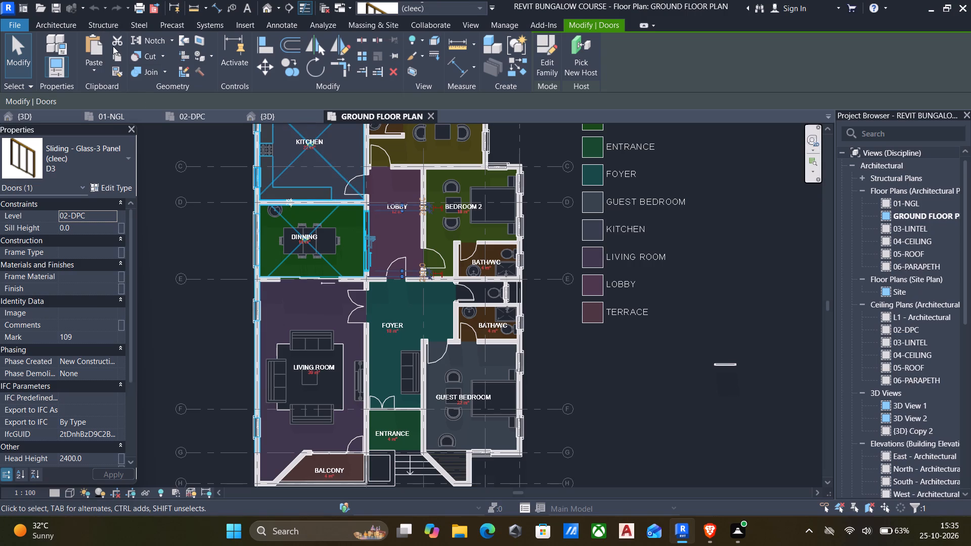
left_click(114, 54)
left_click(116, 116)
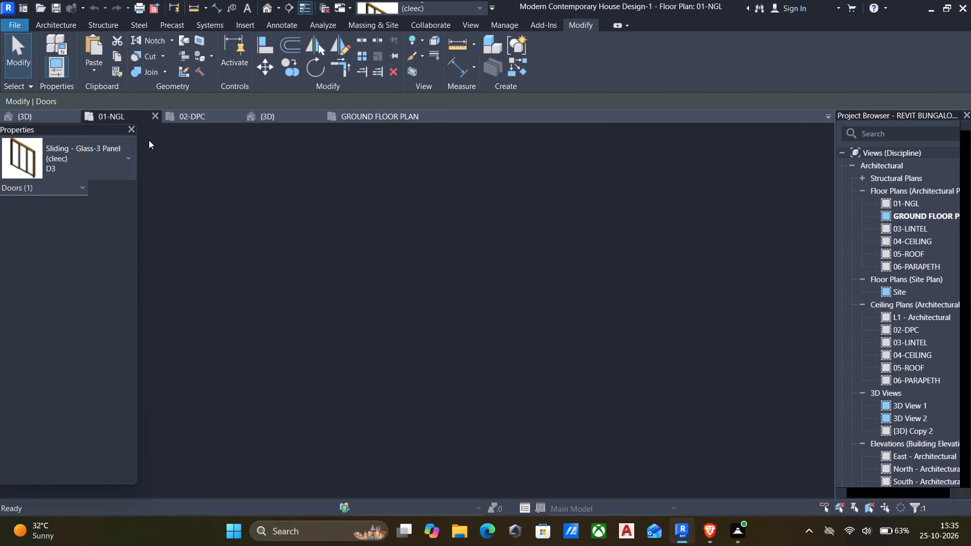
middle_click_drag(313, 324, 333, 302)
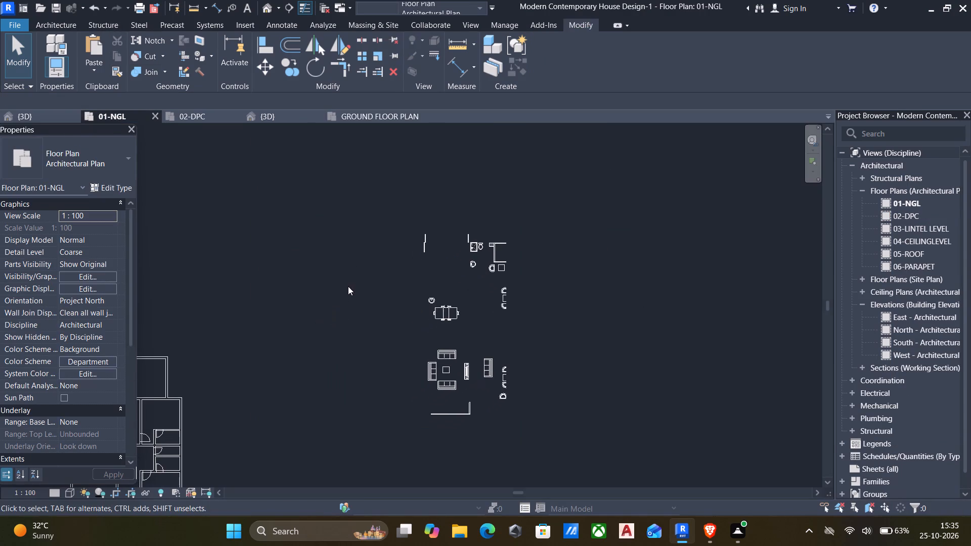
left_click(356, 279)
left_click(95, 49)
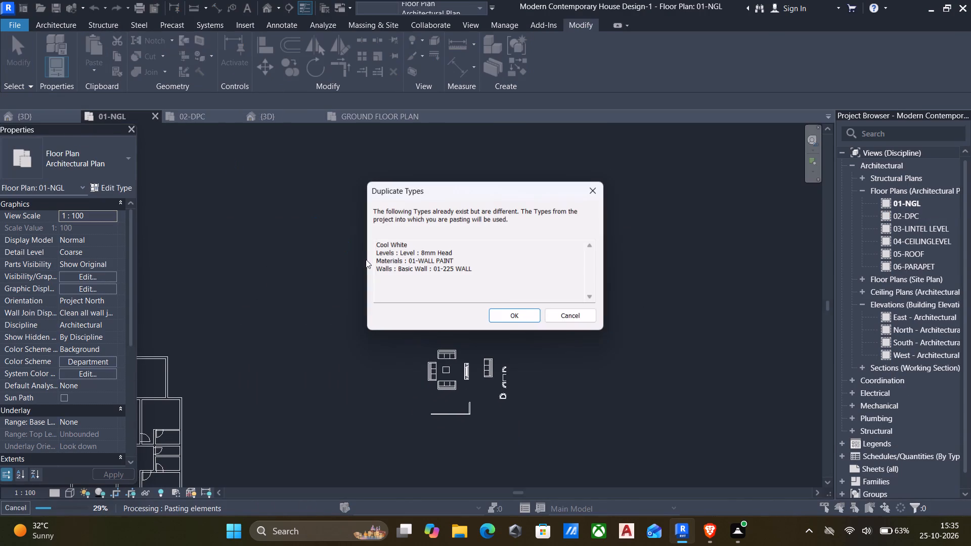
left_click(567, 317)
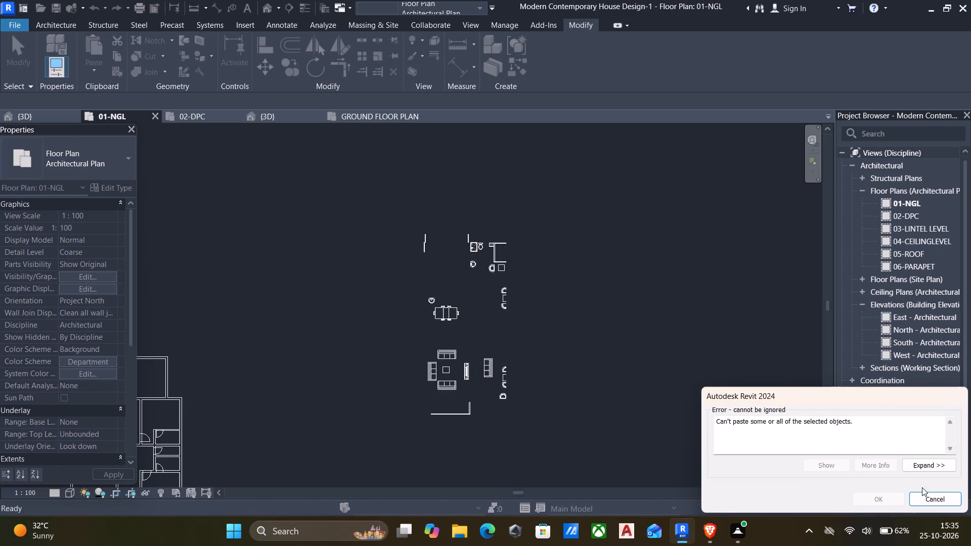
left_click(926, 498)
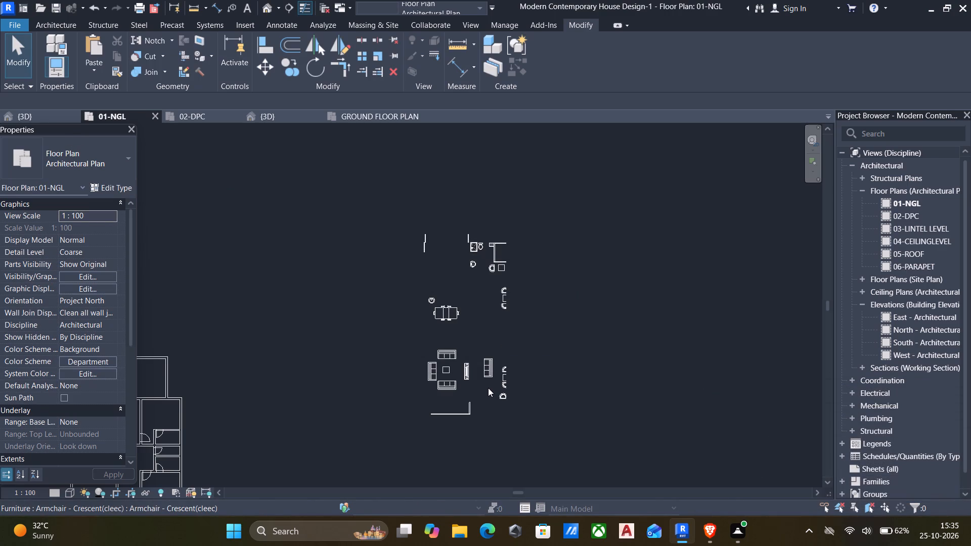
In 01-NGL, place a Sliding - Glass-3 Panel D3 door in the dining-lobby wall, centred about 260 mm from each cross wall.
type("dr")
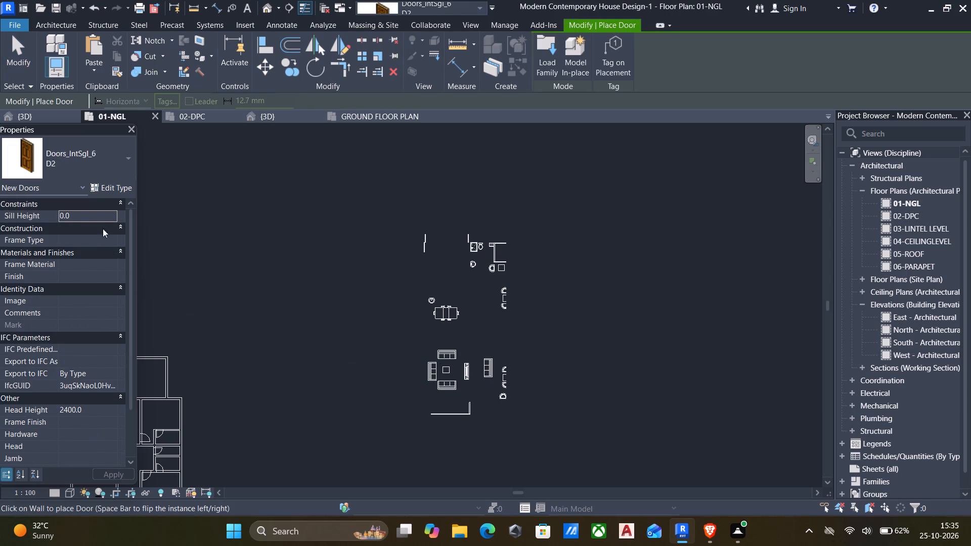
left_click(83, 164)
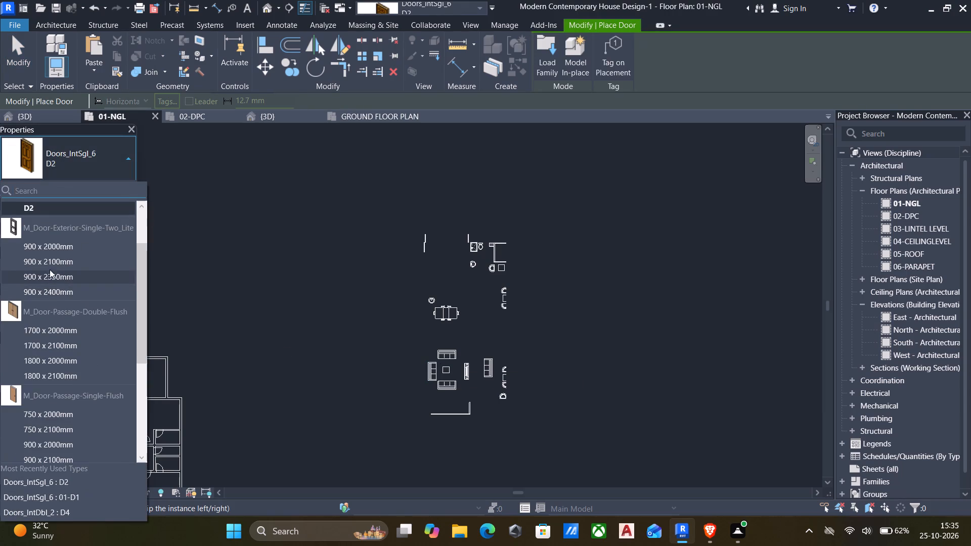
scroll(44, 279, "up", 11)
scroll(46, 278, "down", 4)
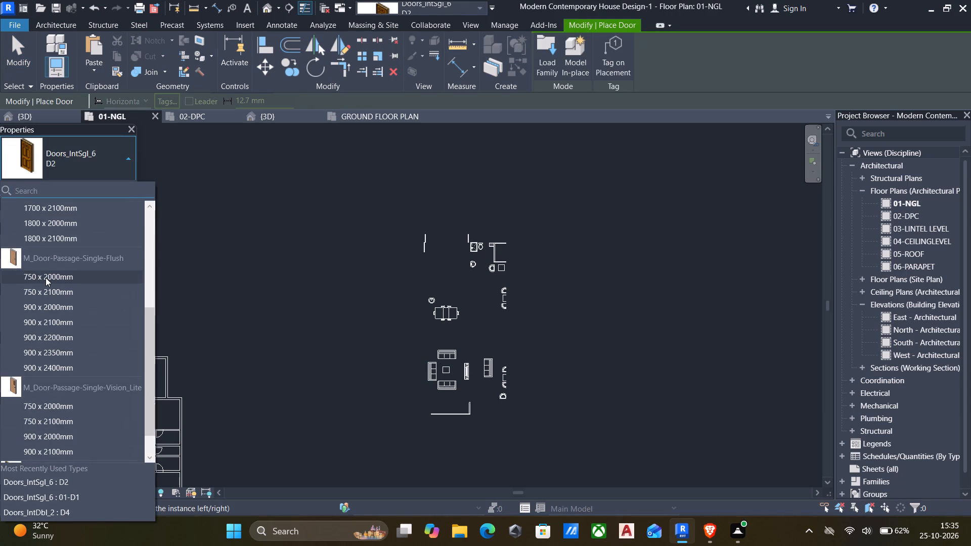
scroll(46, 279, "down", 5)
left_click(27, 443)
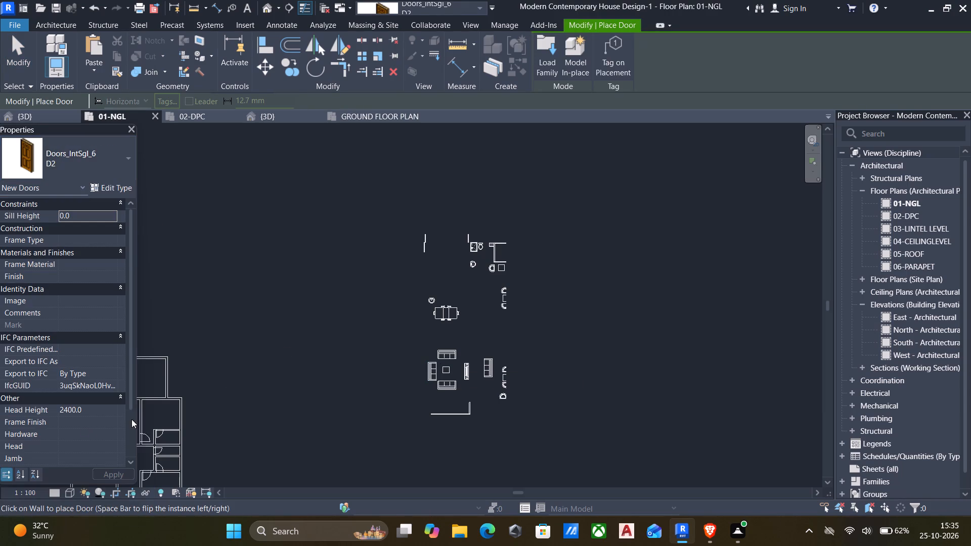
scroll(239, 382, "down", 6)
middle_click_drag(240, 383, 368, 322)
scroll(368, 322, "up", 6)
scroll(268, 368, "up", 5)
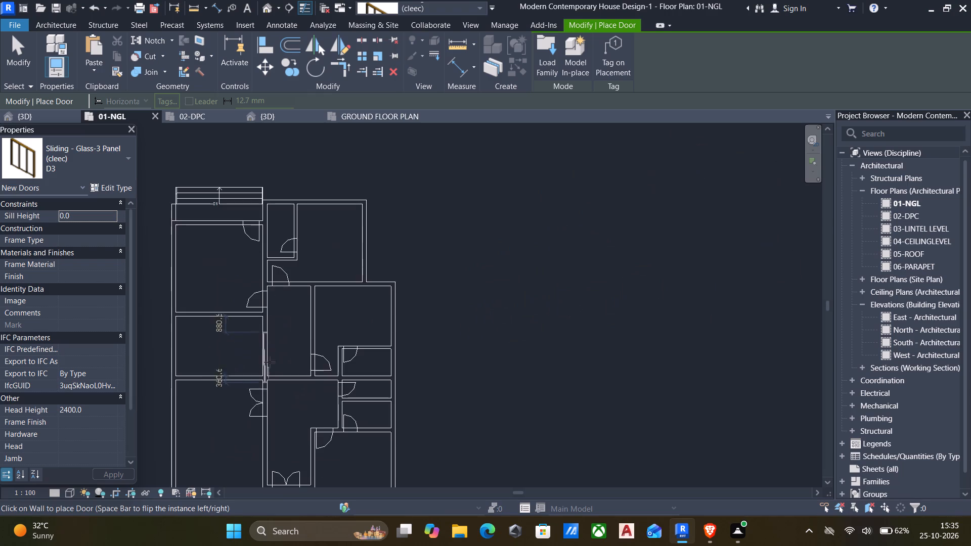
scroll(270, 353, "up", 3)
left_click(264, 344)
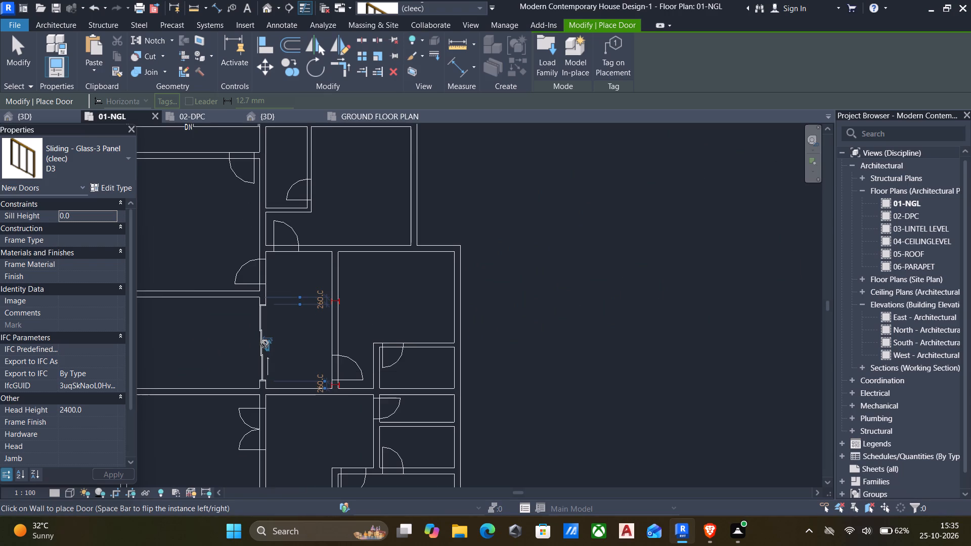
key("Escape")
key("Escape")
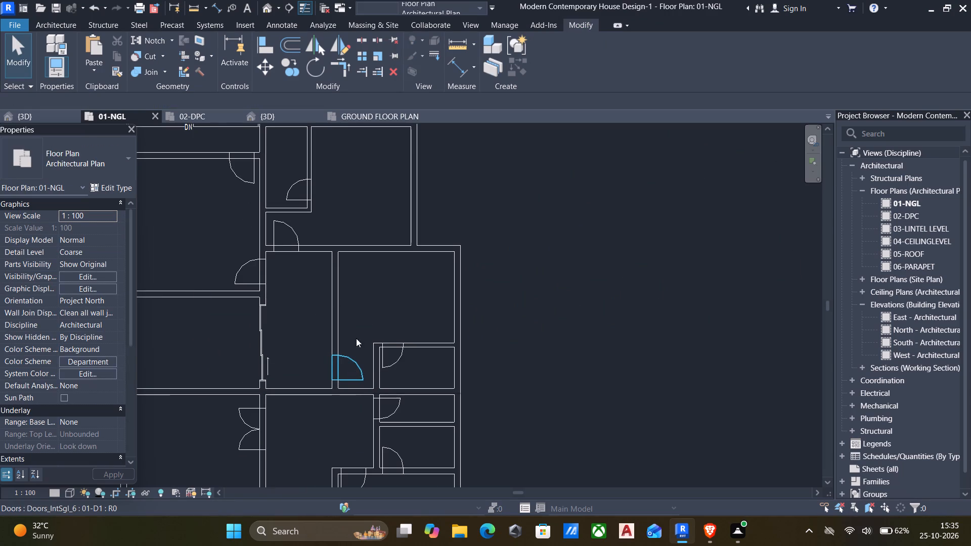
Following the reference GROUND FLOOR PLAN, place a matching 01-D1 door in 02-DPC between foyer and lobby, midway along the wall, opening into the lobby.
left_click(355, 120)
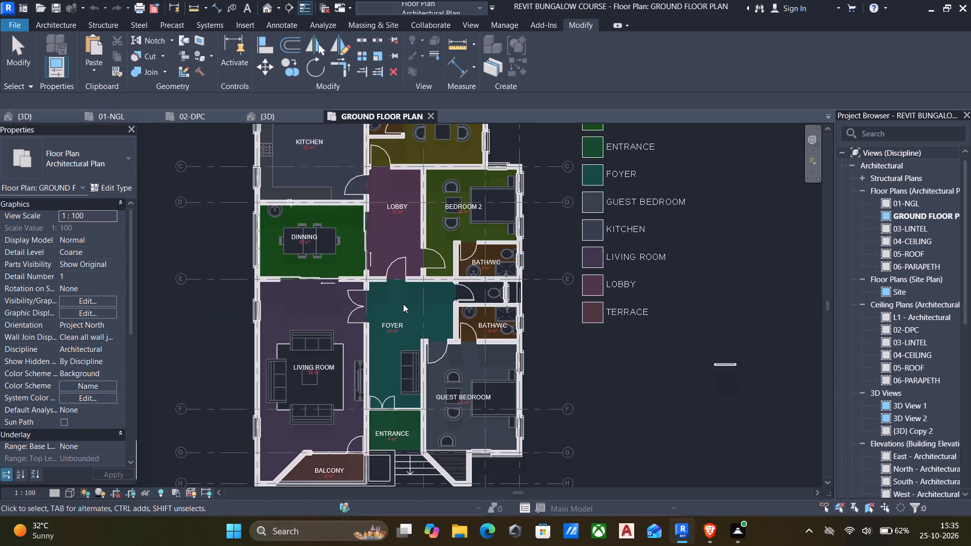
scroll(399, 310, "down", 1)
middle_click_drag(401, 311, 401, 312)
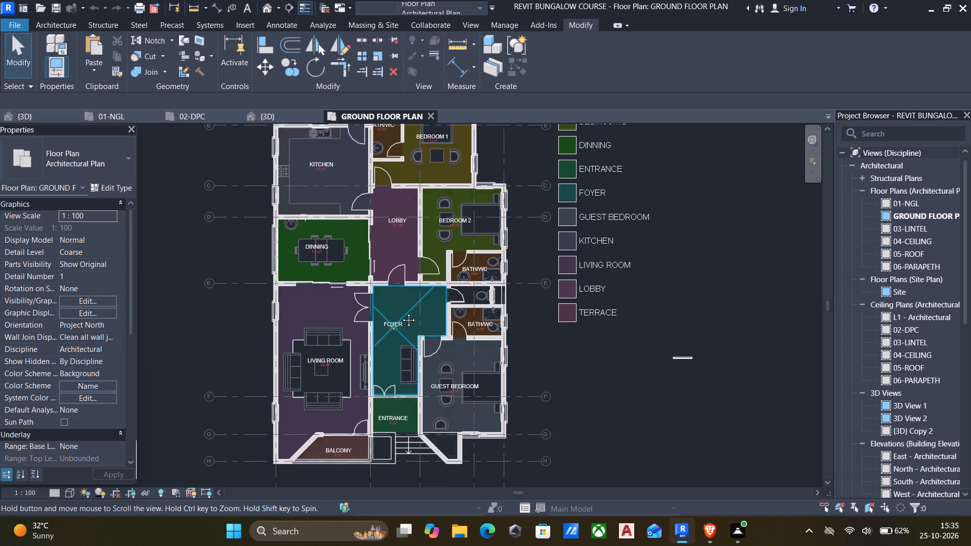
middle_click_drag(401, 312, 490, 357)
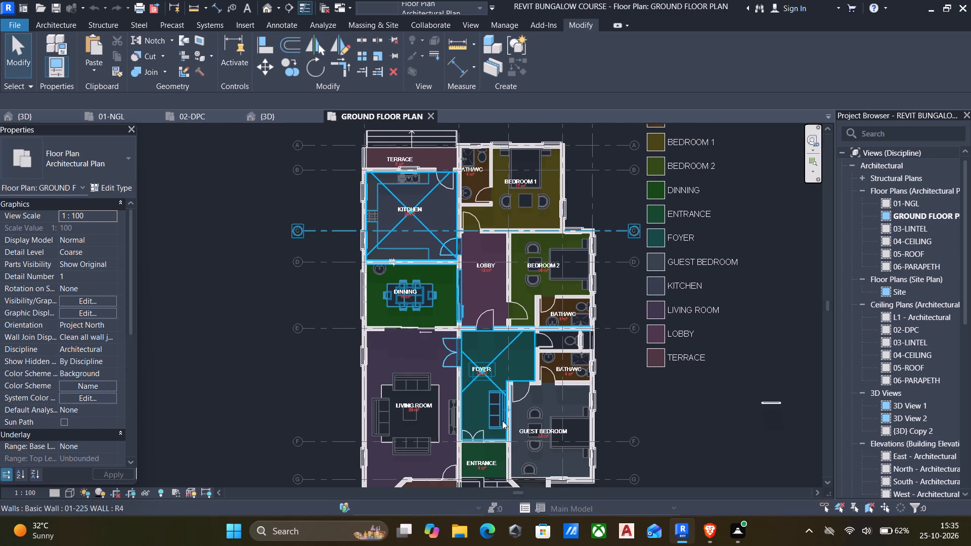
left_click(191, 118)
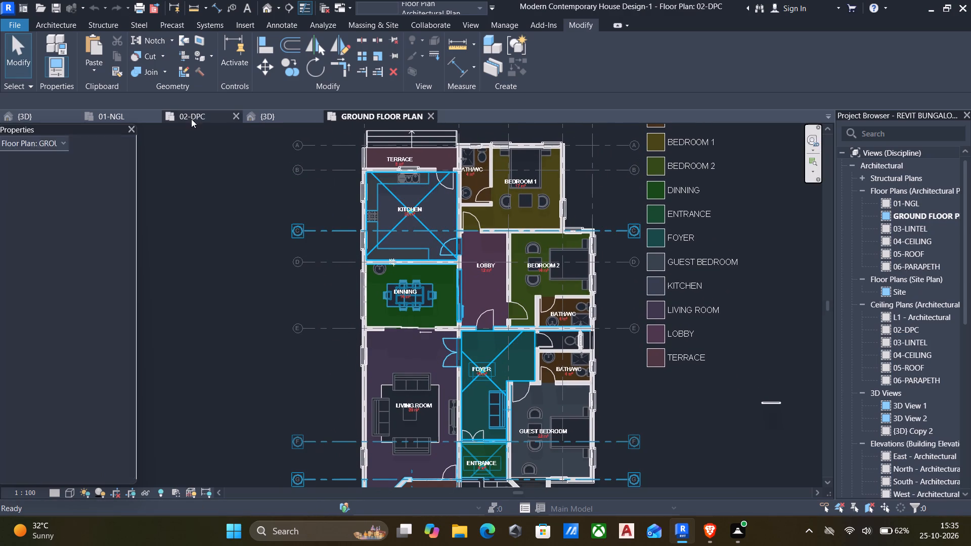
scroll(462, 226, "down", 2)
scroll(472, 210, "up", 4)
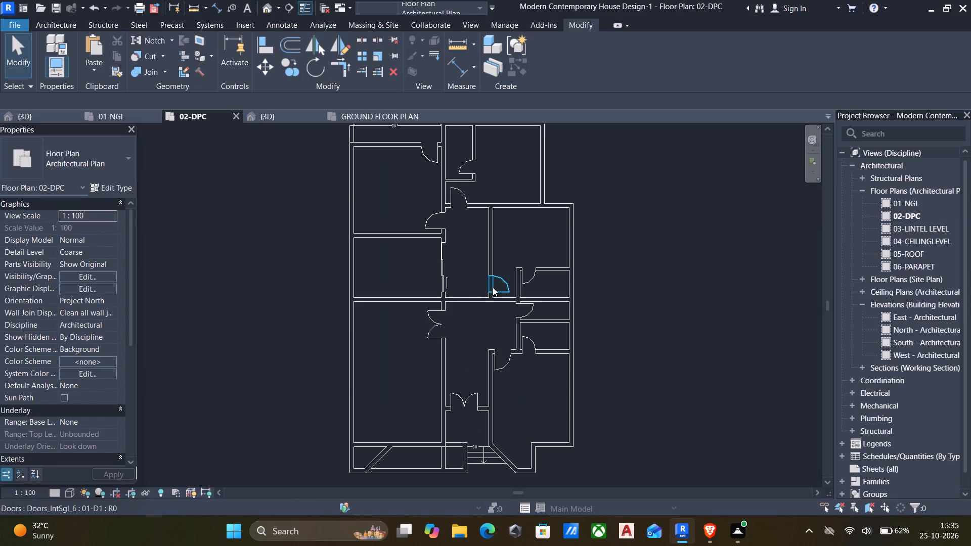
left_click(493, 287)
scroll(471, 299, "up", 4)
key("c")
key("s")
scroll(456, 305, "up", 4)
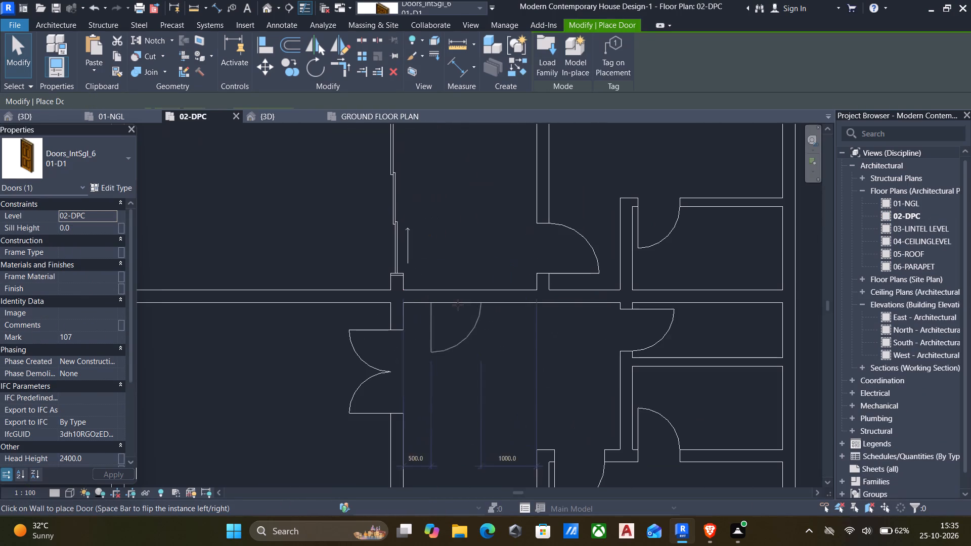
key("space")
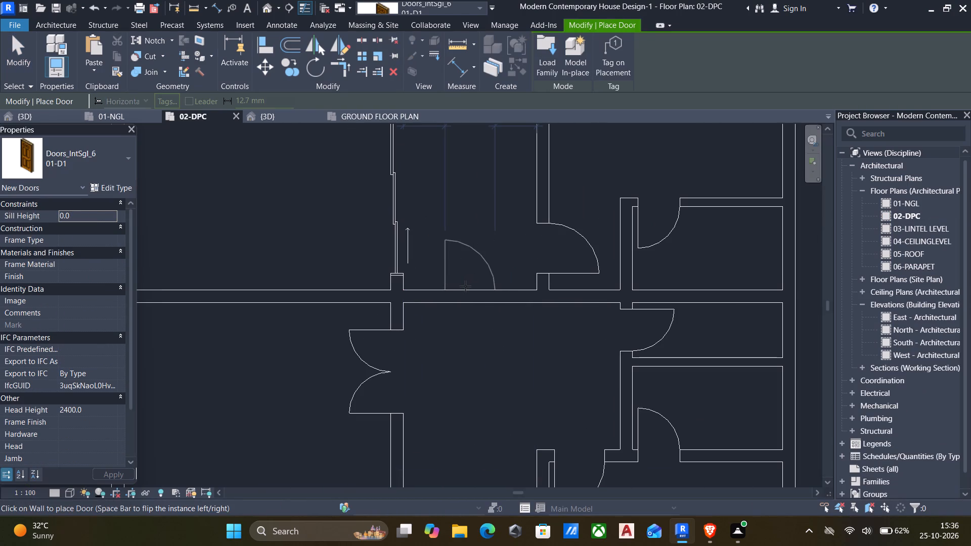
left_click(465, 286)
key("Escape")
scroll(473, 284, "down", 6)
middle_click_drag(468, 302, 449, 296)
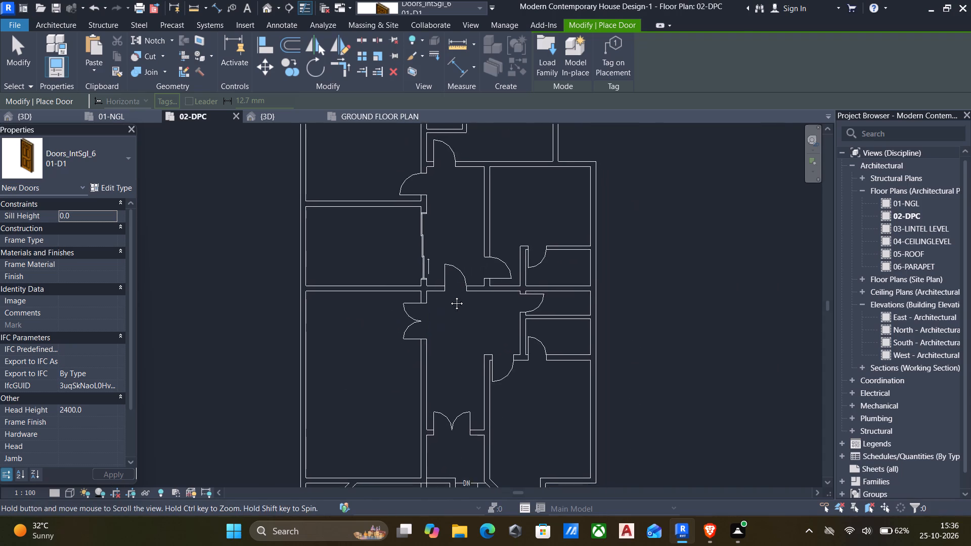
Examine the whole 02-DPC plan for remaining door positions and end the 01-D1 door placement.
middle_click_drag(449, 296, 448, 294)
scroll(457, 312, "down", 4)
middle_click_drag(457, 313, 470, 324)
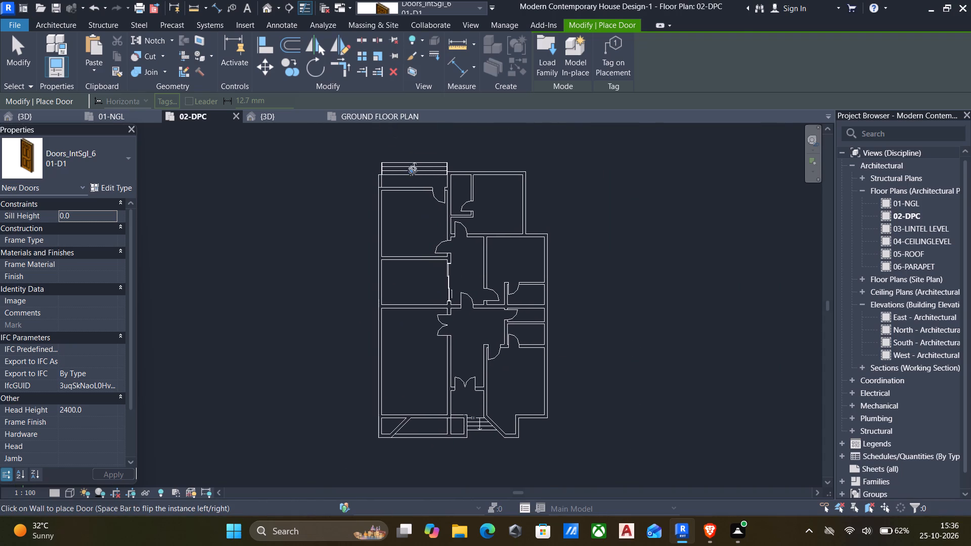
scroll(413, 170, "up", 4)
scroll(420, 263, "down", 5)
middle_click_drag(421, 267, 427, 234)
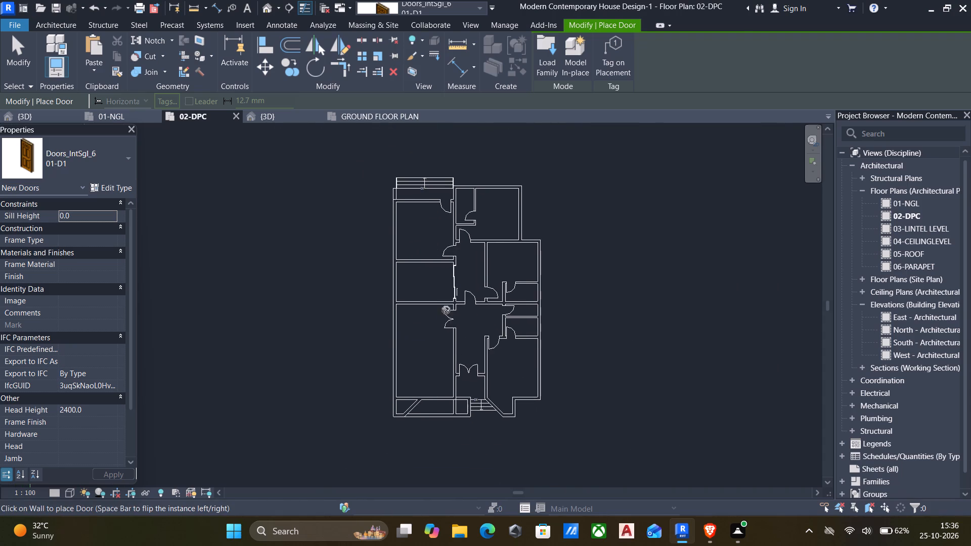
scroll(448, 317, "up", 2)
scroll(449, 321, "down", 2)
middle_click_drag(450, 296, 449, 289)
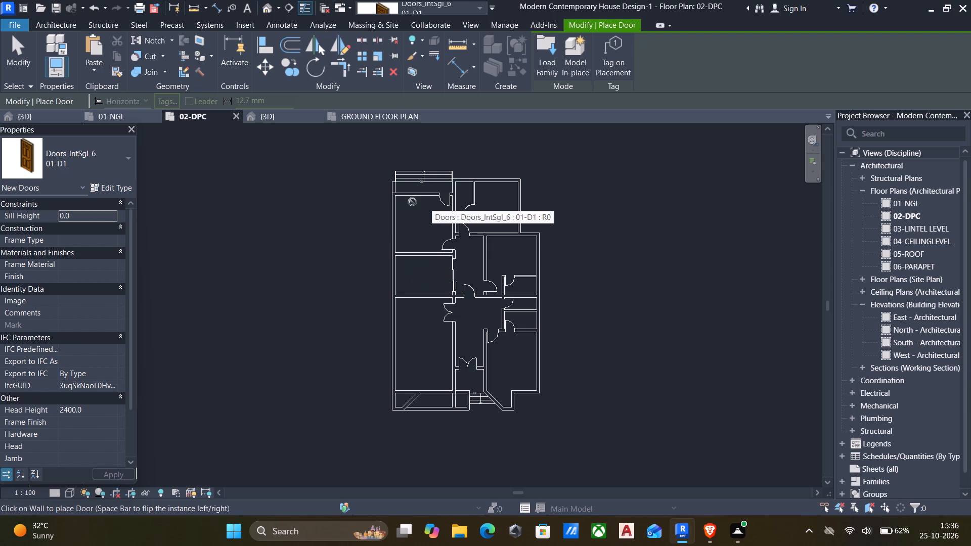
key("Escape")
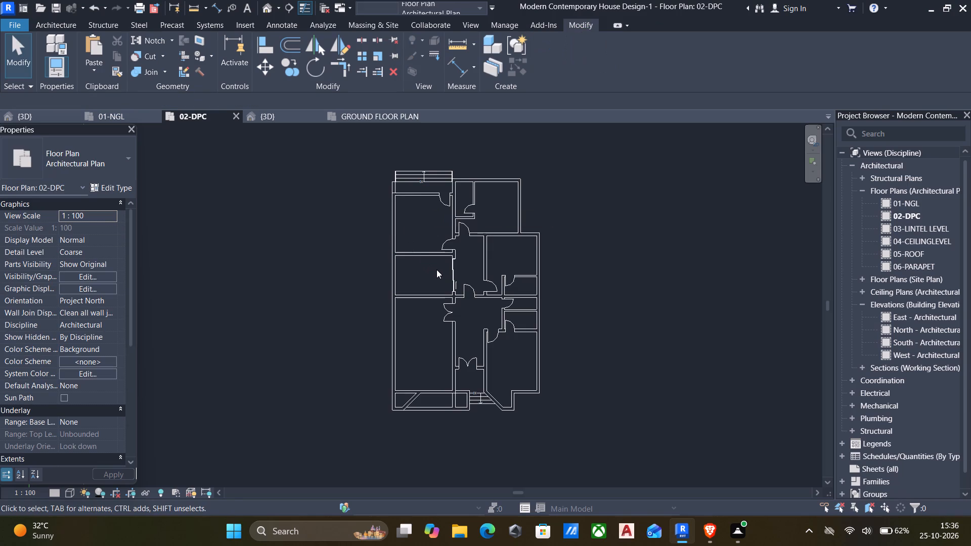
Mirror a copy of the D3 sliding glass door about a 135° diagonal through the wall junction, onto the dining room's south wall.
scroll(447, 249, "up", 4)
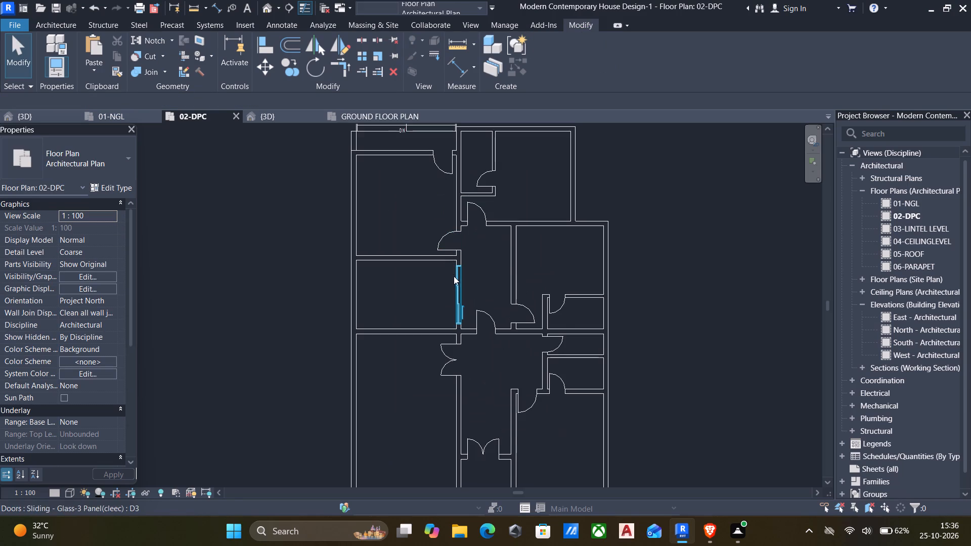
left_click(455, 278)
key("d")
key("m")
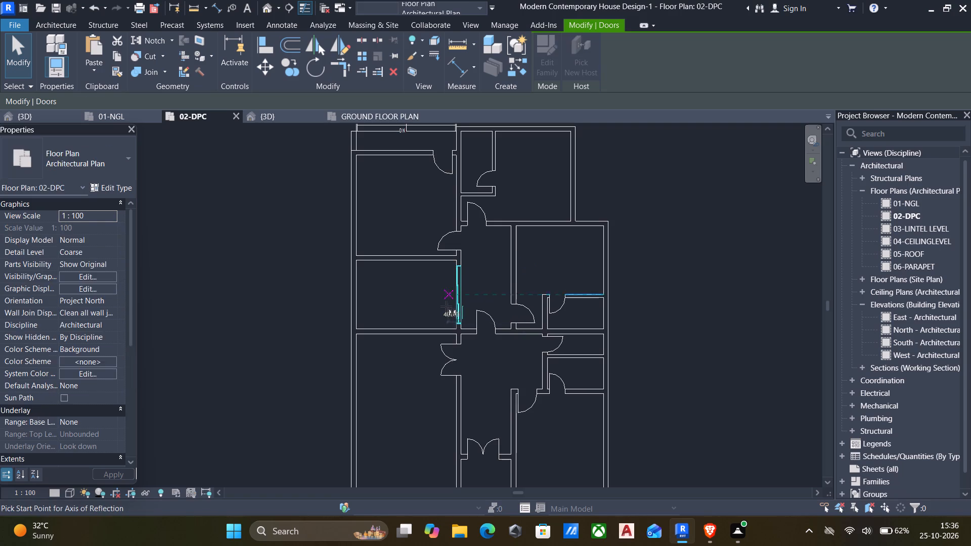
scroll(447, 328, "up", 10)
left_click(501, 342)
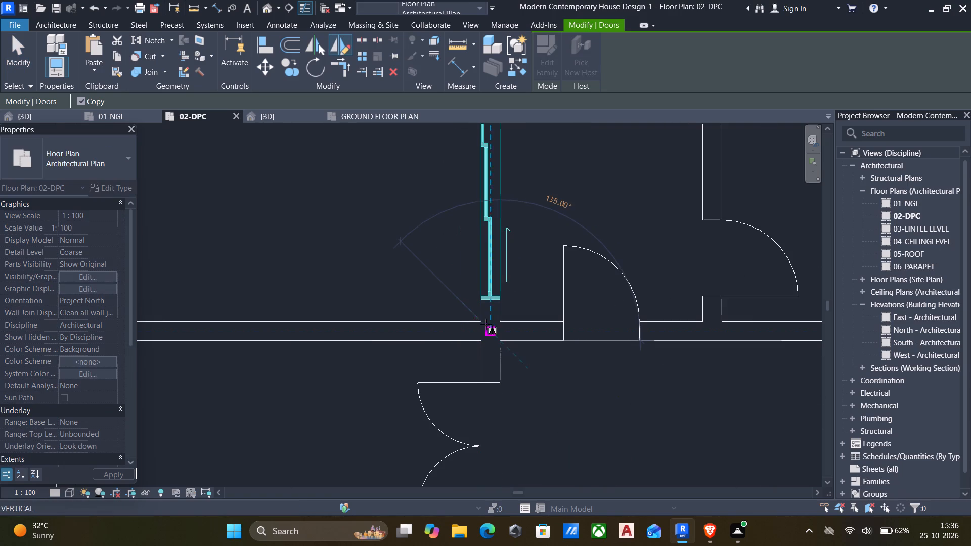
left_click(478, 320)
scroll(476, 329, "down", 6)
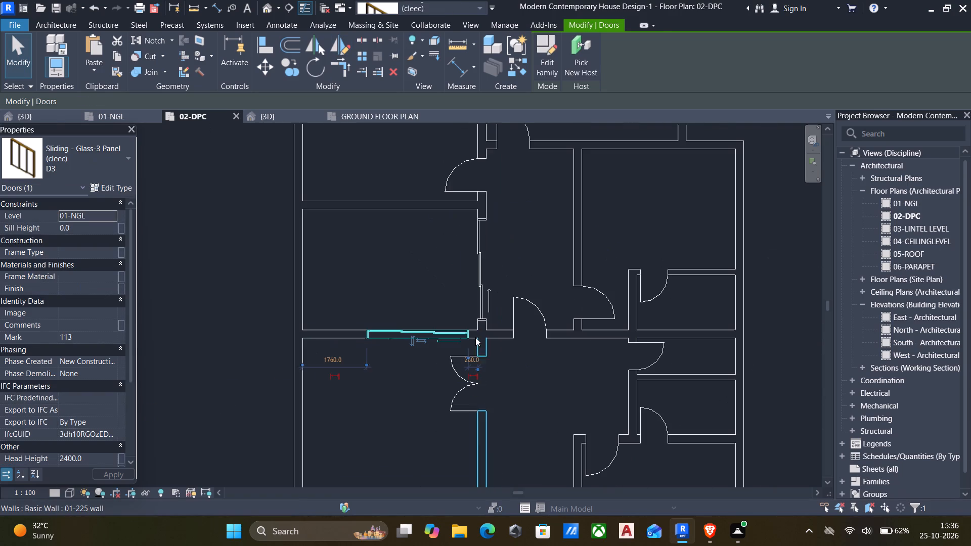
key("Escape")
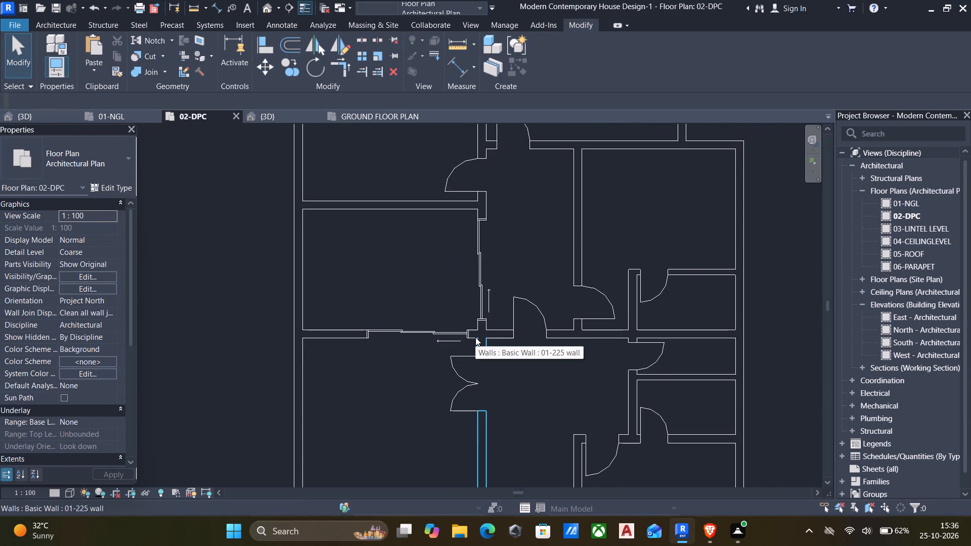
Nudge the mirrored D3 door towards the middle of its wall, about 1040 mm from the outer wall and 980 mm from the lobby wall.
scroll(475, 337, "up", 3)
key("Escape")
left_click(432, 337)
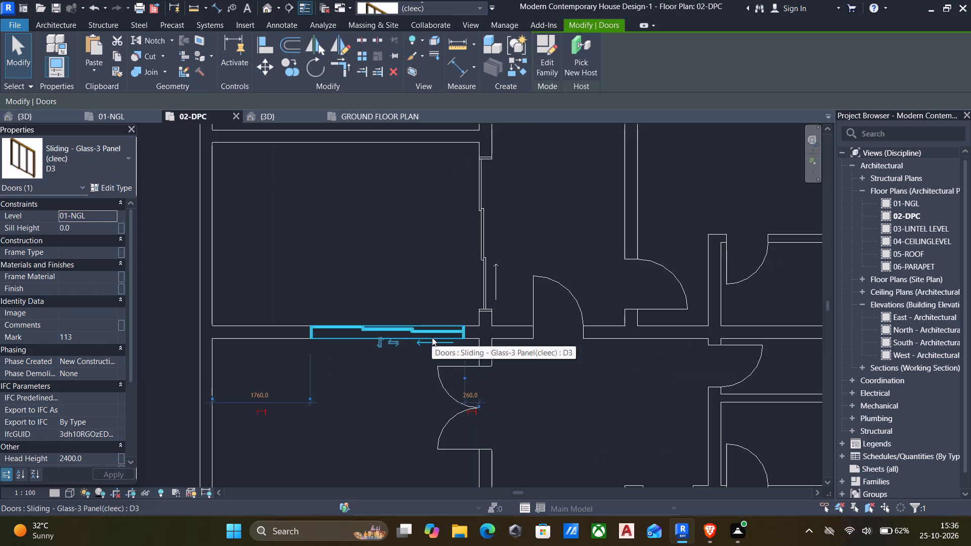
key("Left")
key("Left")
key("Left")
key("Left")
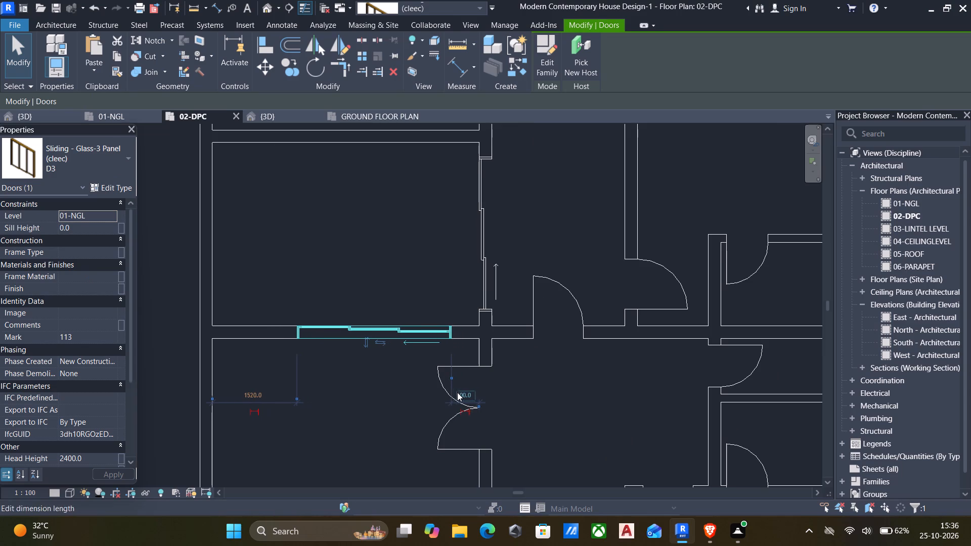
key("Left")
key("Left")
key("Left")
key("Left")
key("Left")
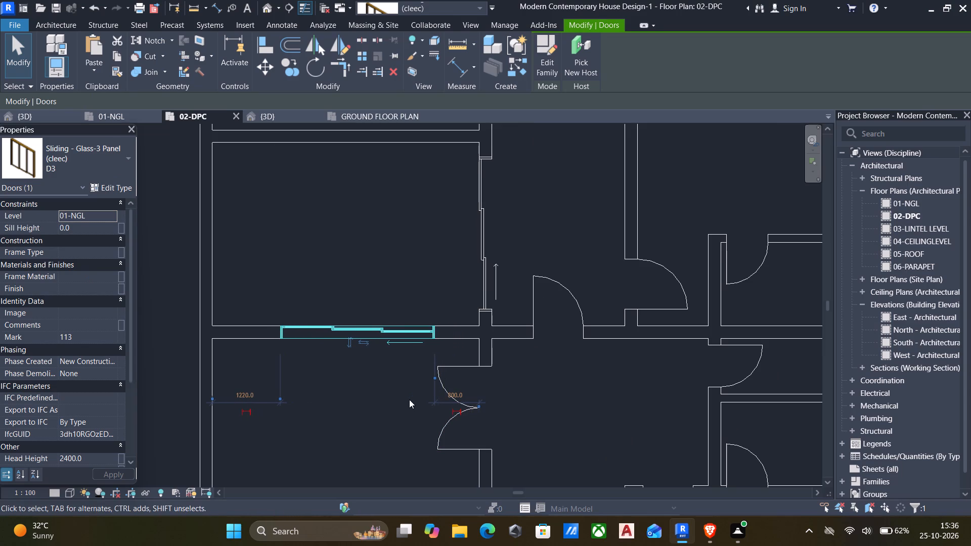
key("Left")
key("Left")
key("Left")
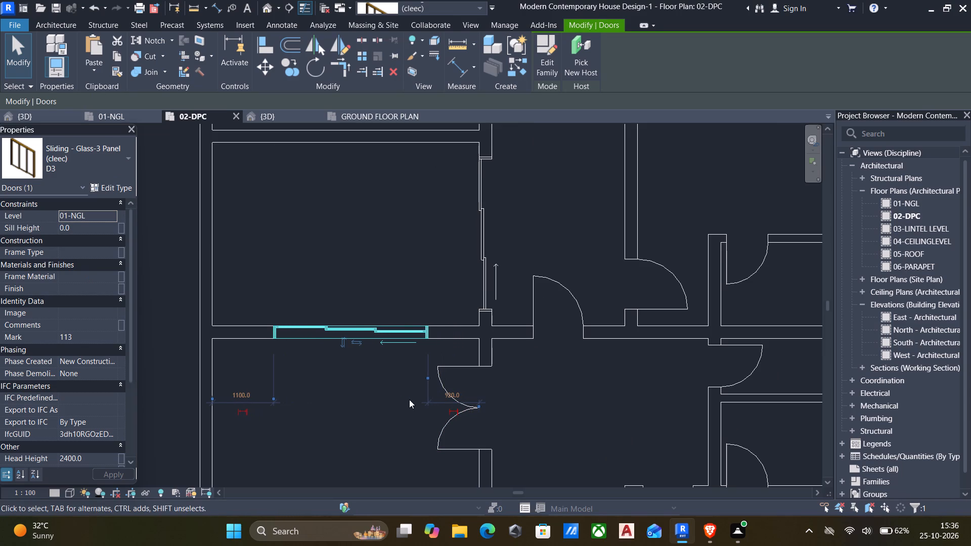
key("Left")
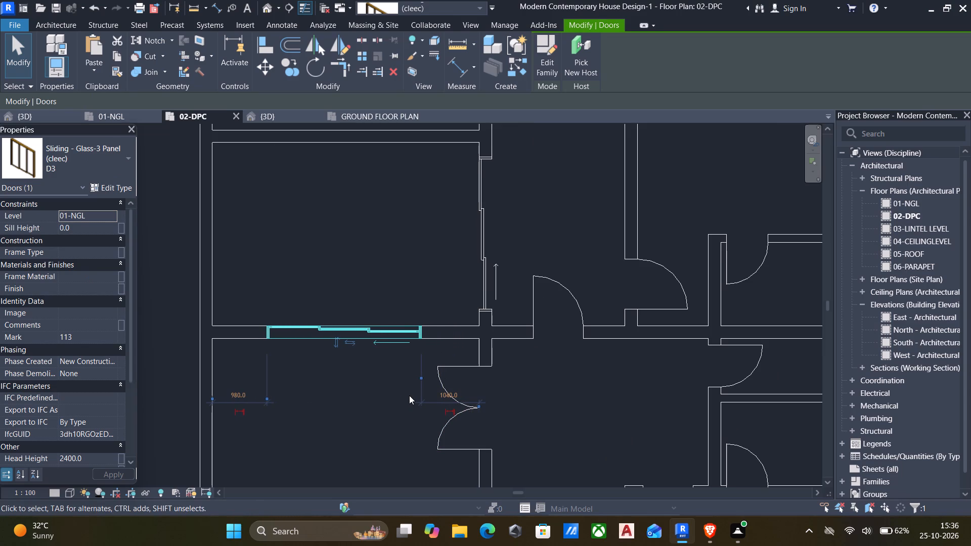
scroll(445, 378, "up", 4)
key("0")
scroll(444, 381, "down", 4)
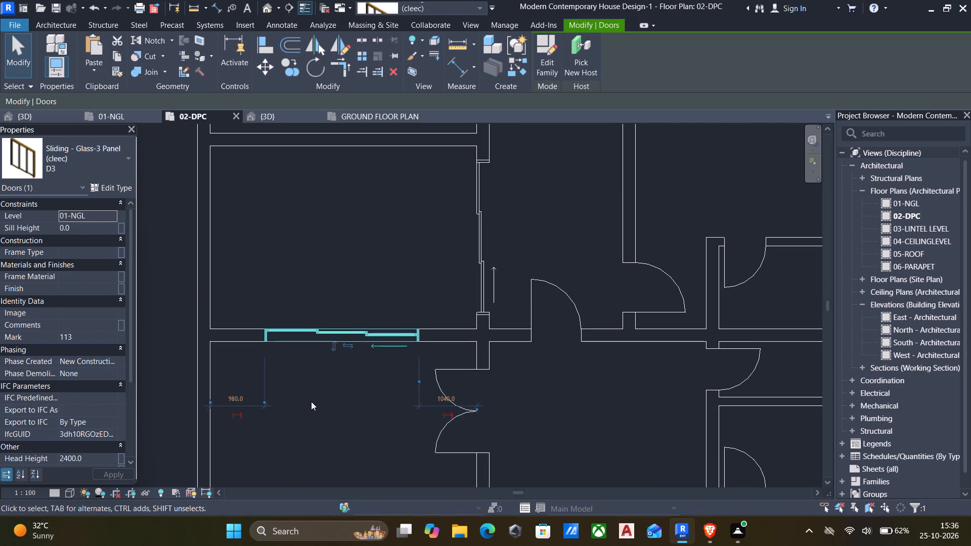
key("Right")
scroll(397, 402, "up", 2)
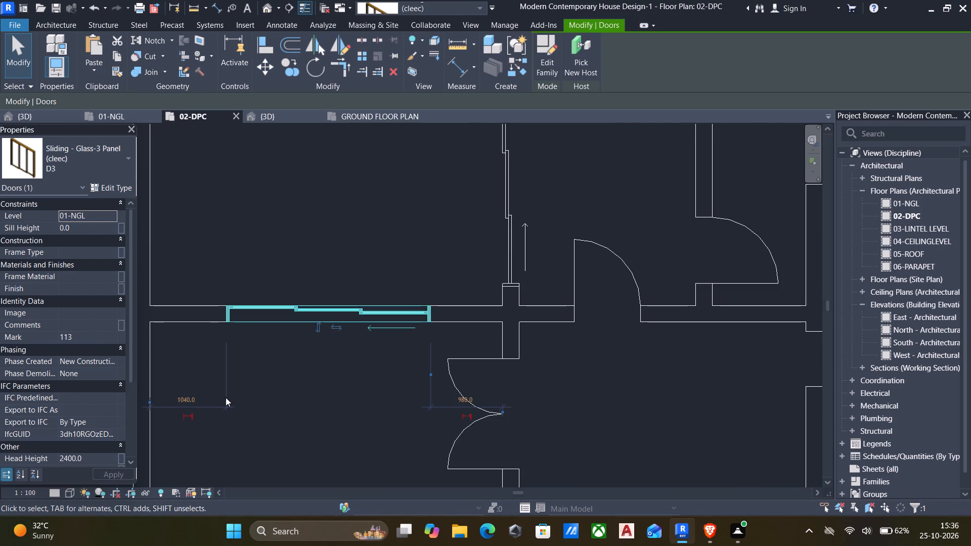
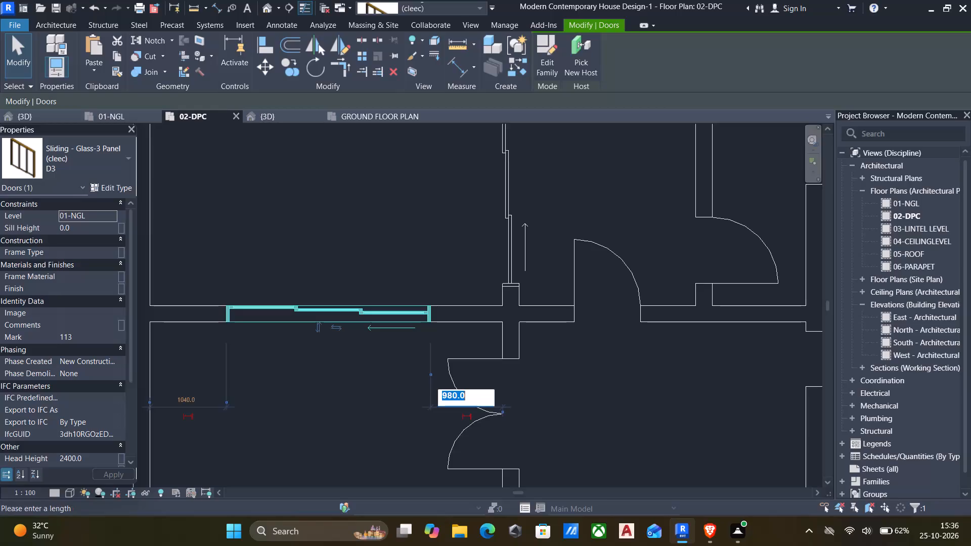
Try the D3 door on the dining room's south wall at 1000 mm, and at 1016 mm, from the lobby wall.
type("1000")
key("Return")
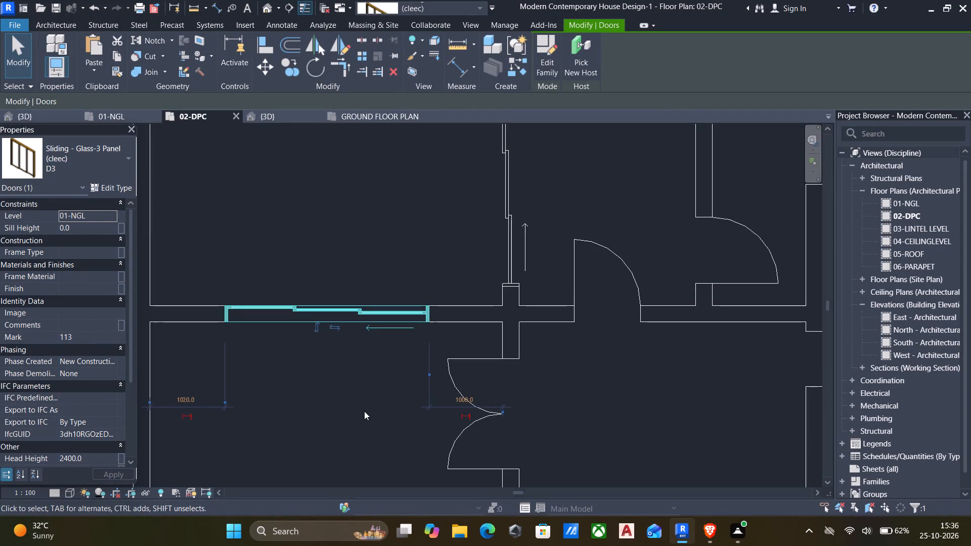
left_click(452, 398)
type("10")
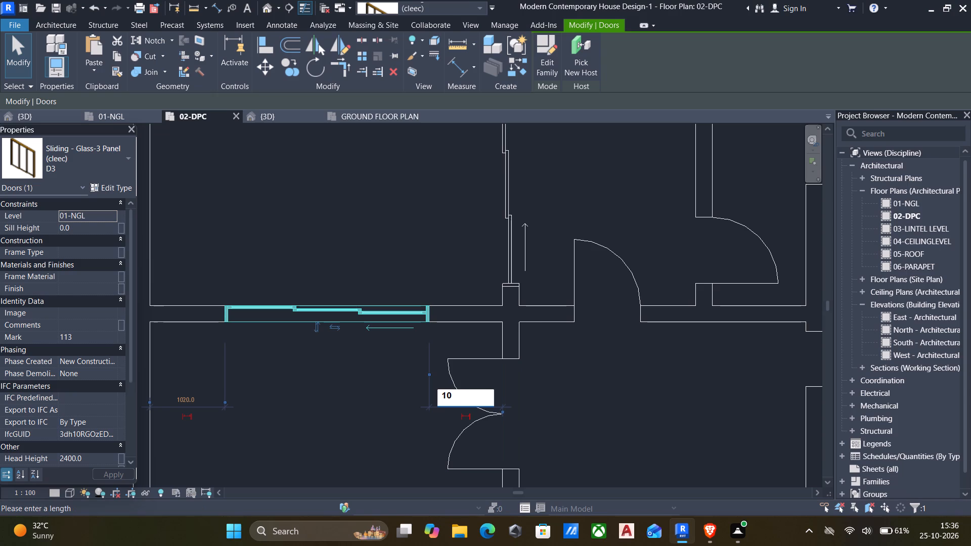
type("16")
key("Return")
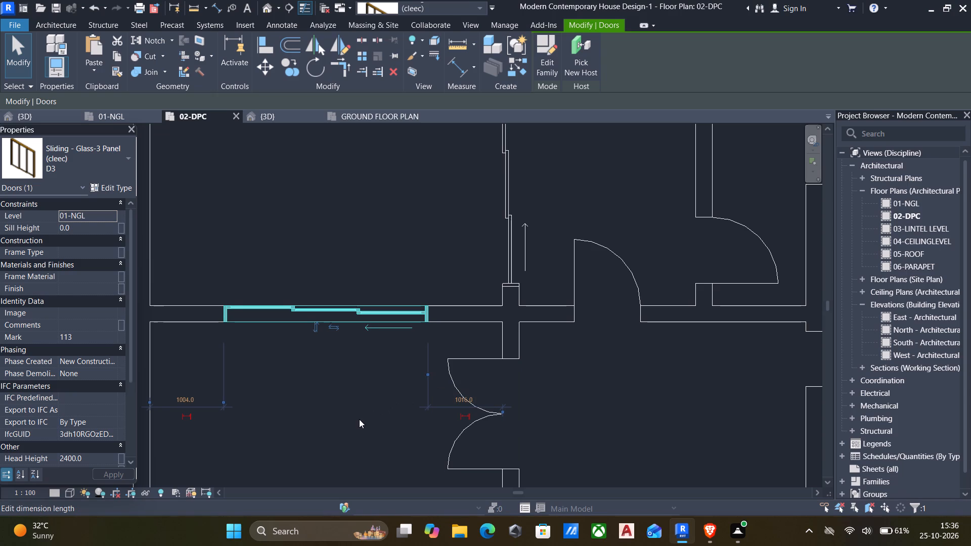
Centre the D3 door on the dining room's south wall by setting its distance from the outer wall to 1010 mm.
left_click(188, 399)
key("1")
key("0")
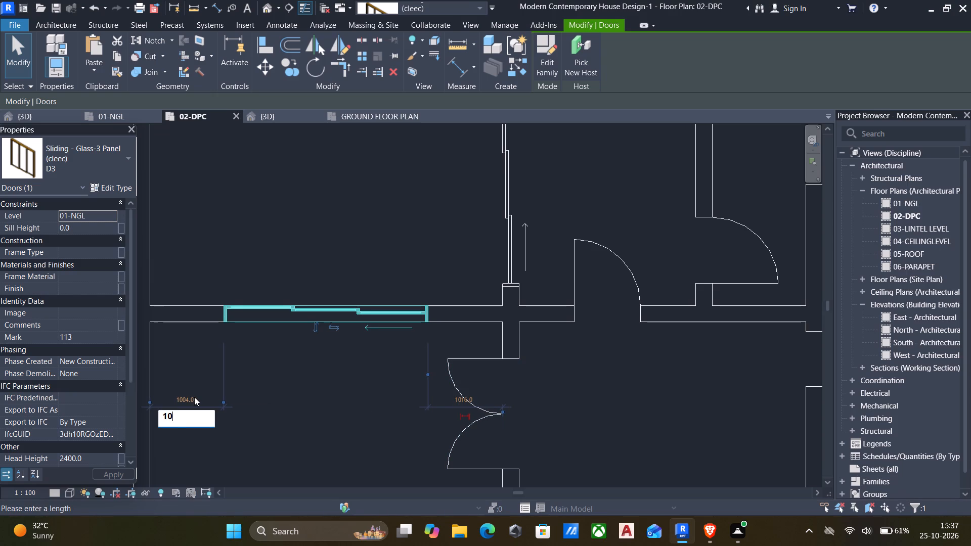
key("1")
key("0")
key("Return")
left_click(336, 431)
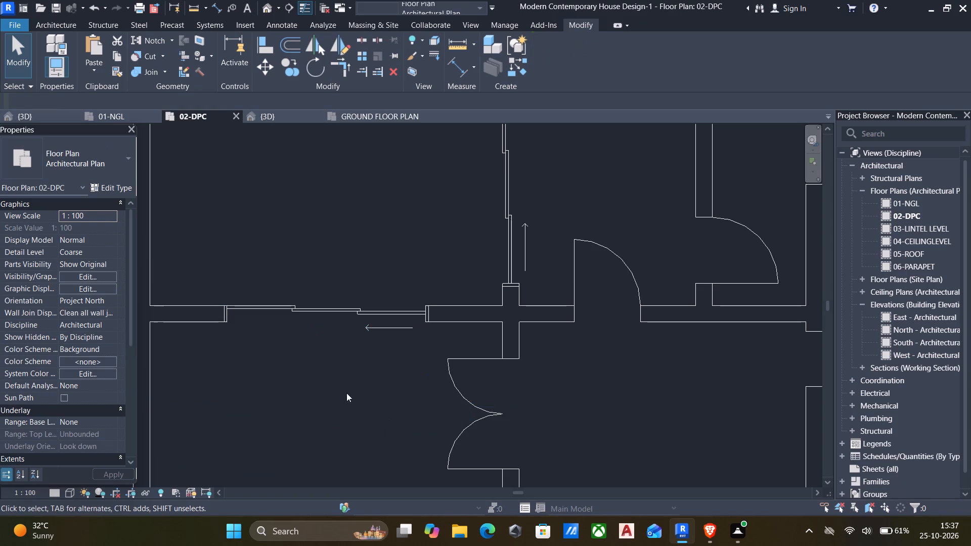
Start placing windows in 02-DPC with the Casement - Plain-Double (UK) type W3.
scroll(355, 355, "down", 5)
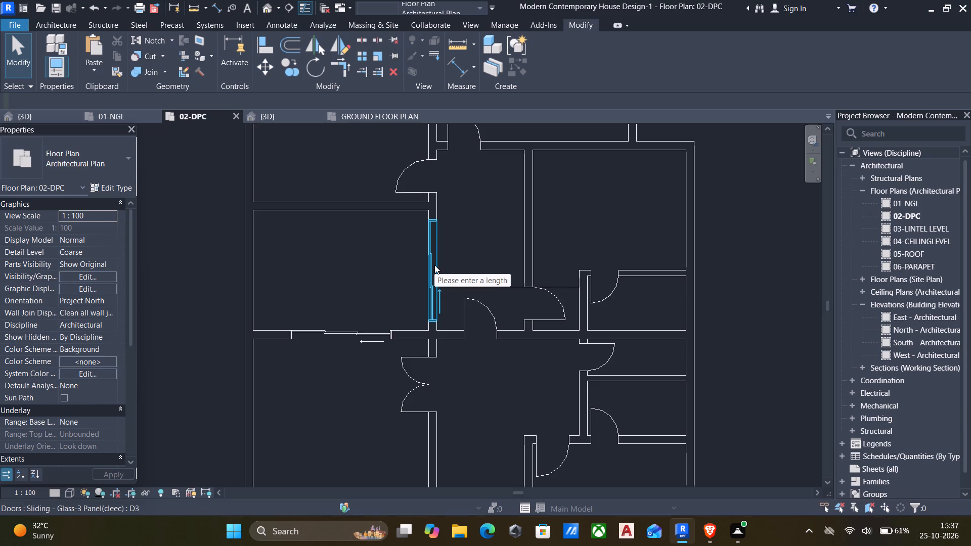
type("wn")
left_click(86, 155)
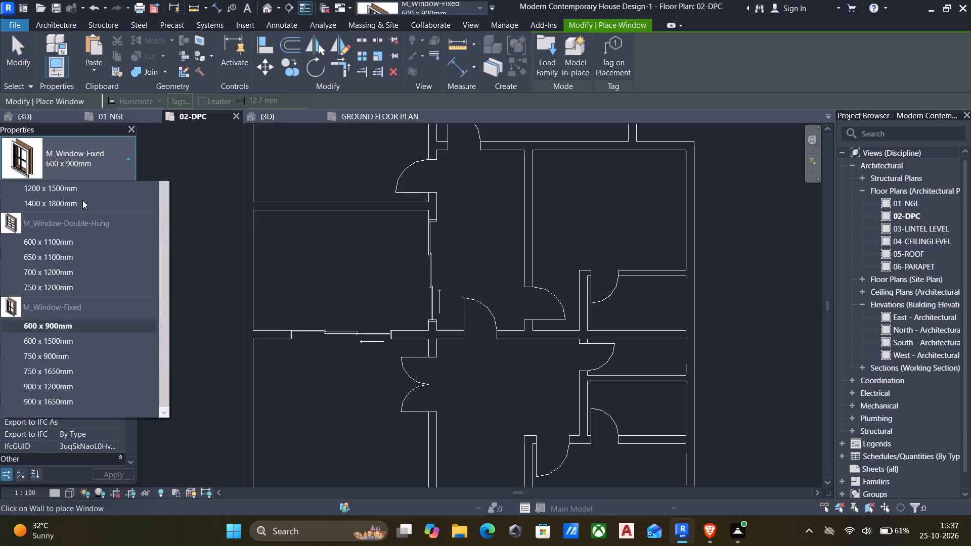
scroll(76, 288, "up", 11)
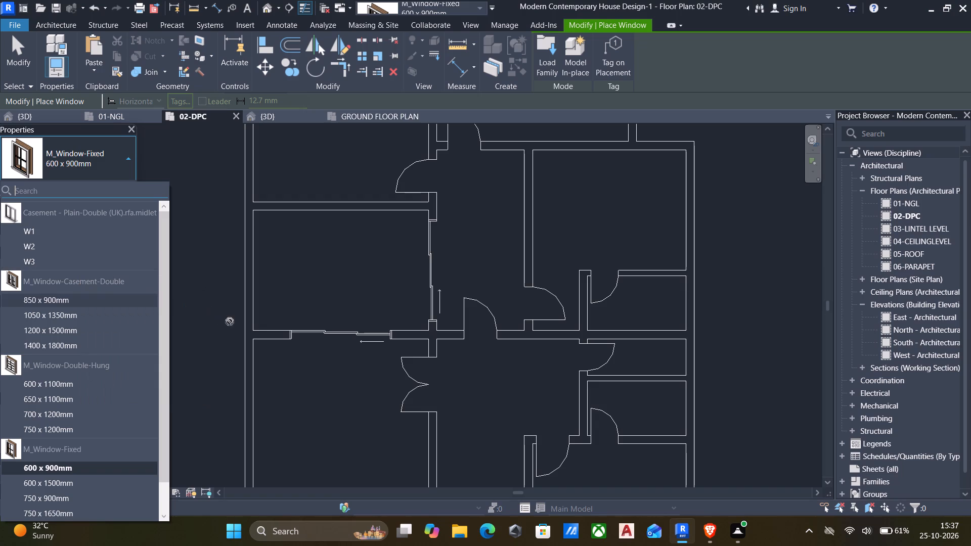
scroll(326, 298, "down", 4)
middle_click_drag(325, 295, 482, 255)
scroll(482, 254, "up", 1)
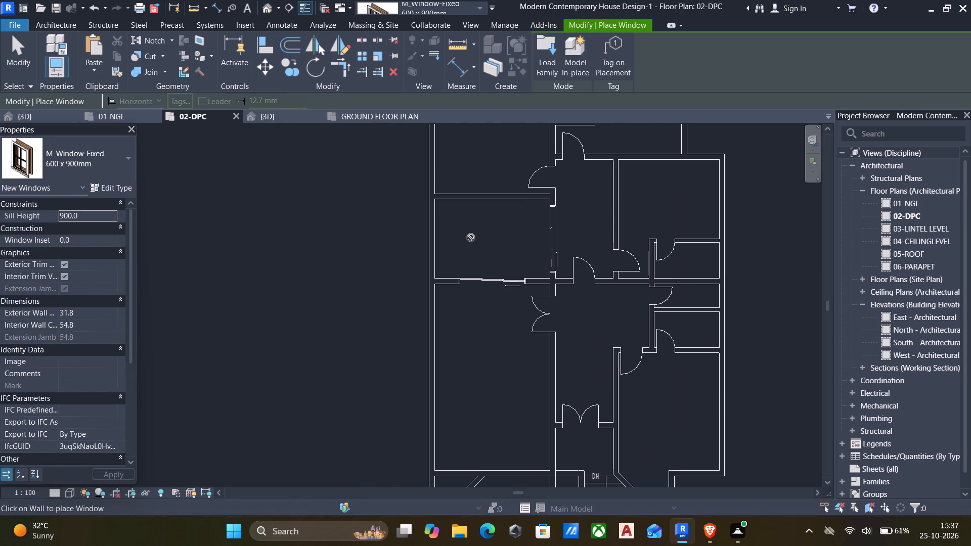
left_click(98, 166)
scroll(75, 238, "up", 6)
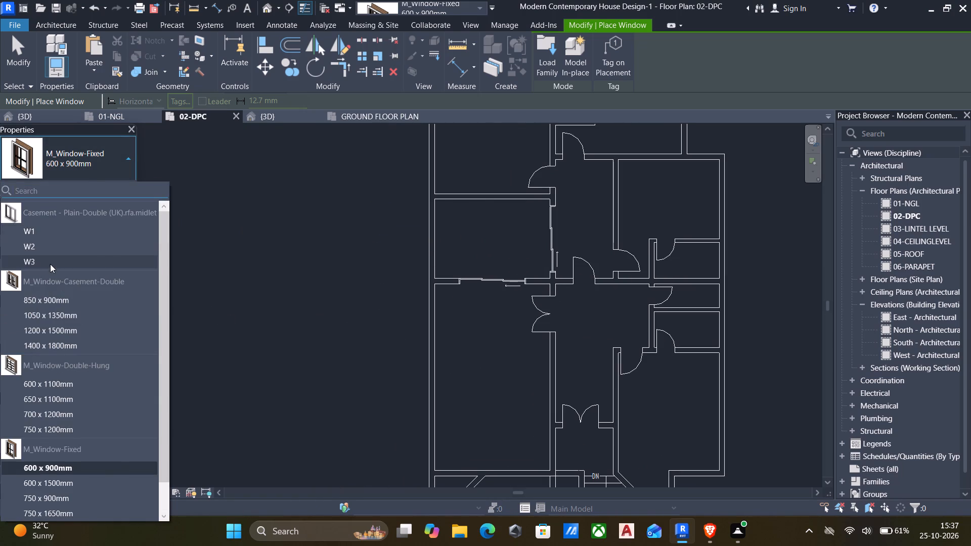
left_click(50, 264)
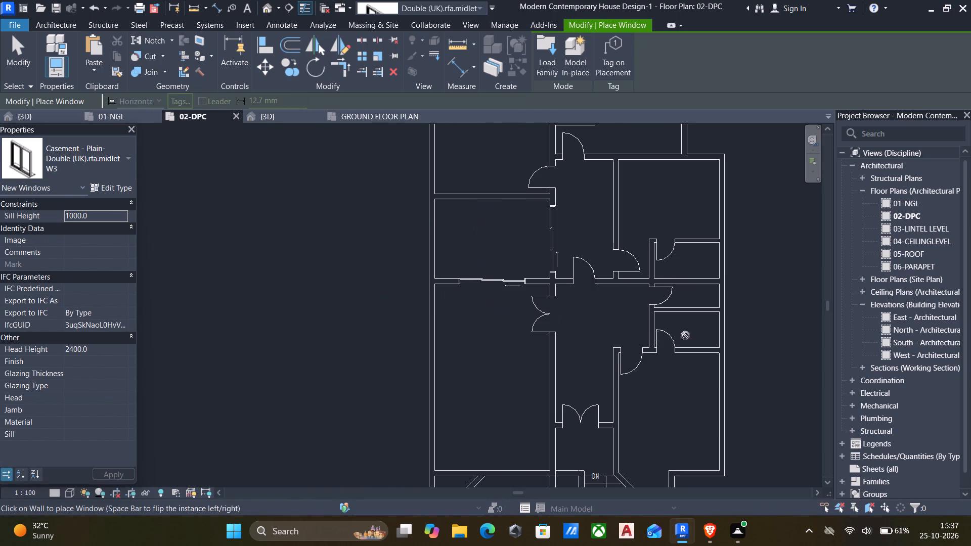
middle_click_drag(709, 336, 704, 338)
middle_click_drag(704, 338, 664, 341)
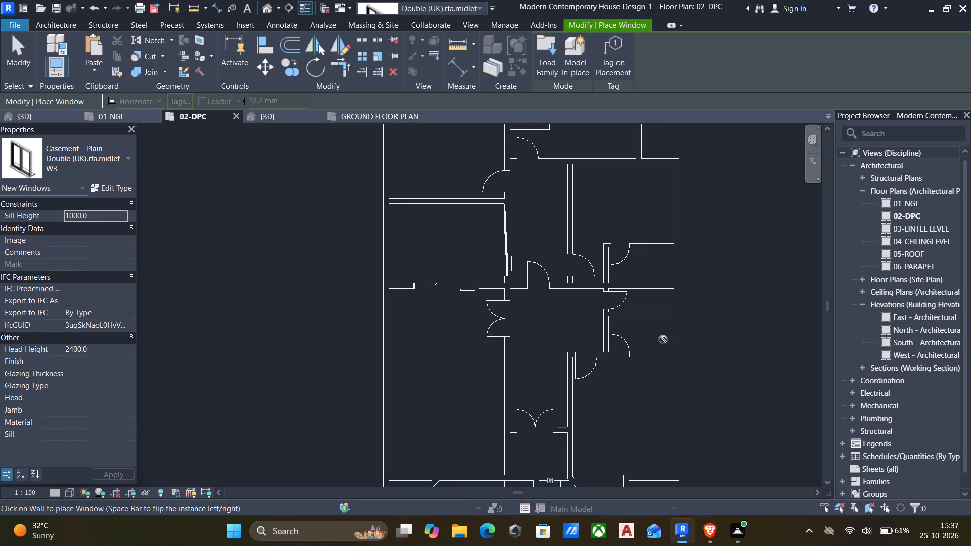
Place two W1 casement windows in the living room's west wall, about 800 mm from its south end and 1100 mm from its north end.
left_click(105, 156)
scroll(73, 230, "up", 6)
left_click(52, 226)
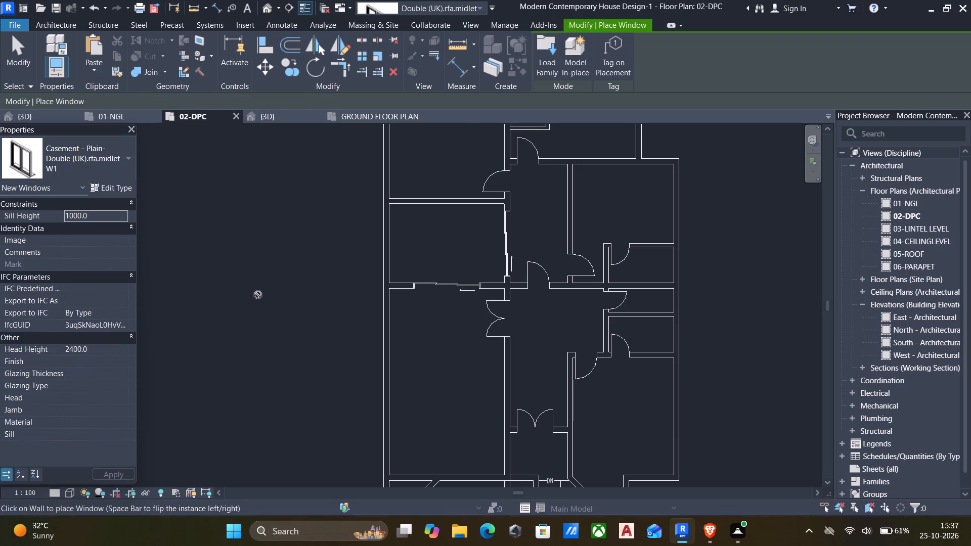
scroll(262, 296, "down", 5)
middle_click_drag(297, 321, 323, 244)
scroll(389, 290, "up", 4)
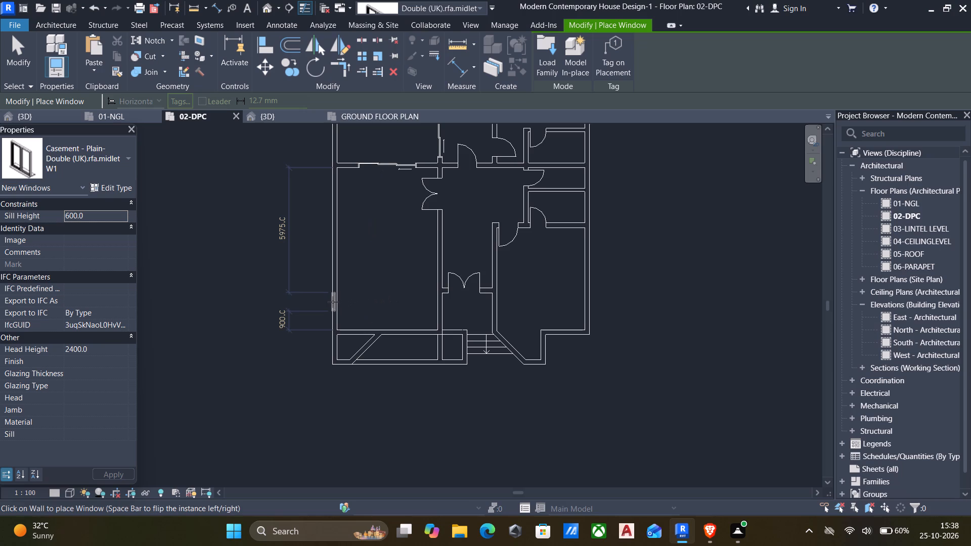
left_click(333, 303)
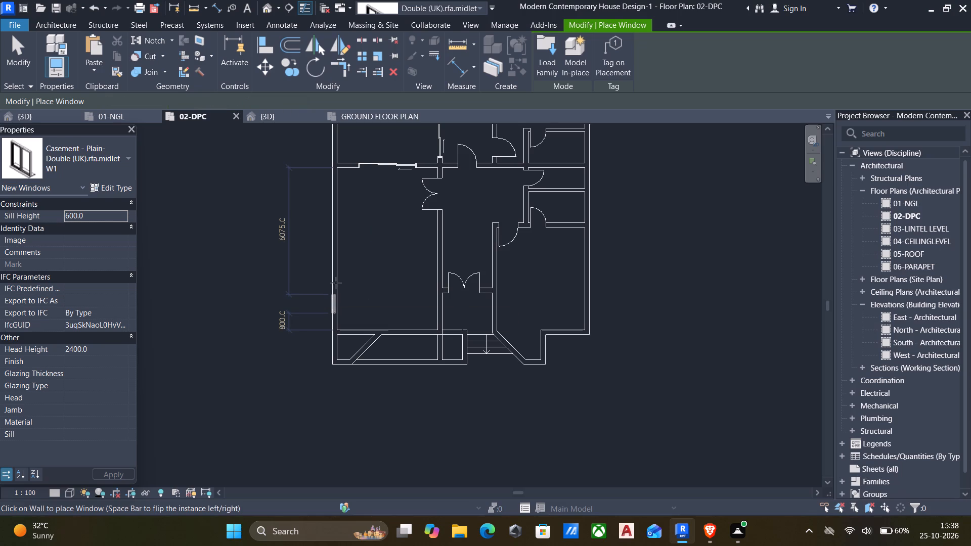
left_click(335, 199)
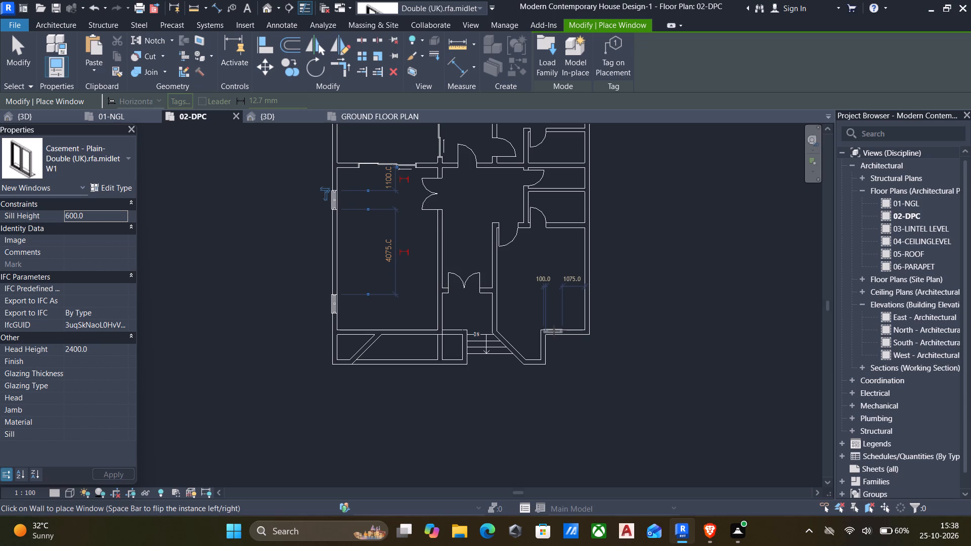
Place W1 windows in the south-east room: one mid-way along the short south wall, two in the east wall about 800 and 300 mm from its ends.
scroll(554, 331, "up", 3)
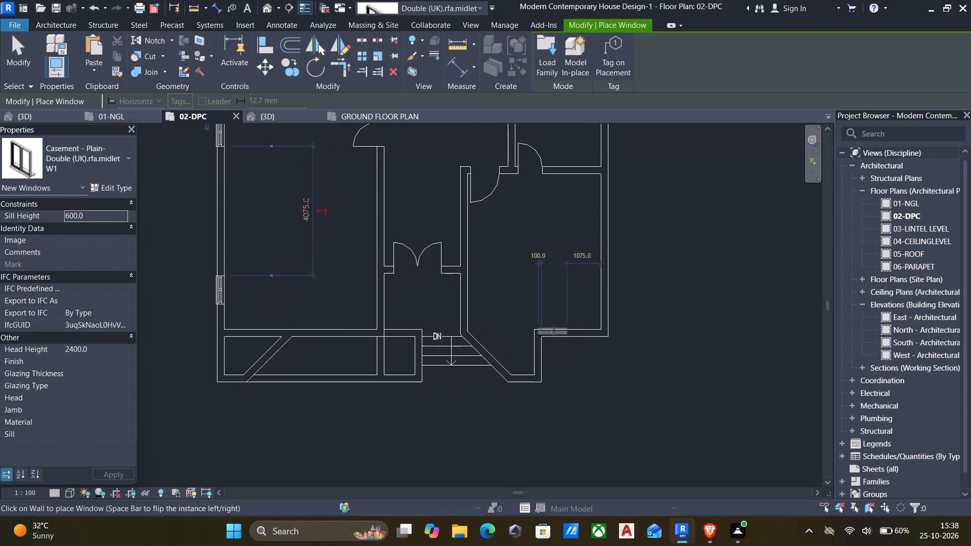
left_click(561, 331)
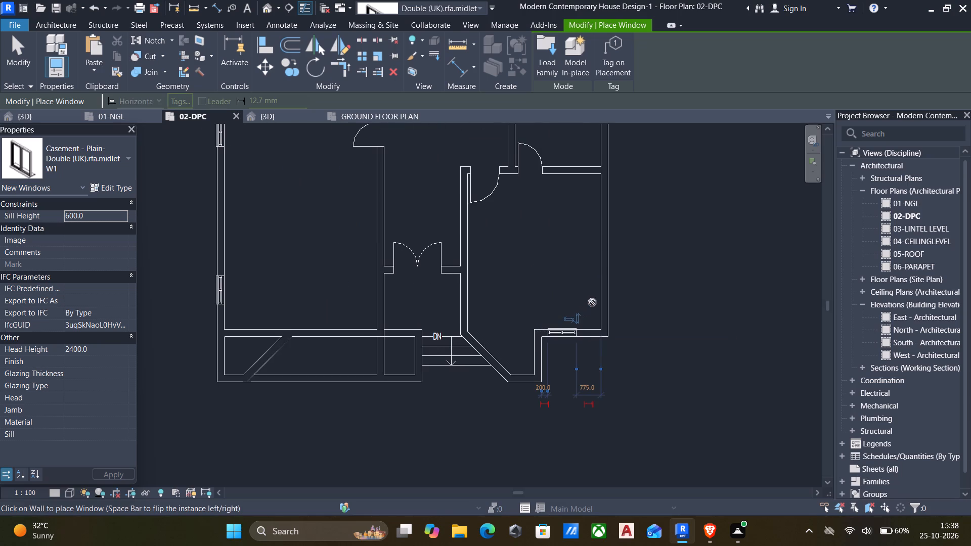
left_click(606, 291)
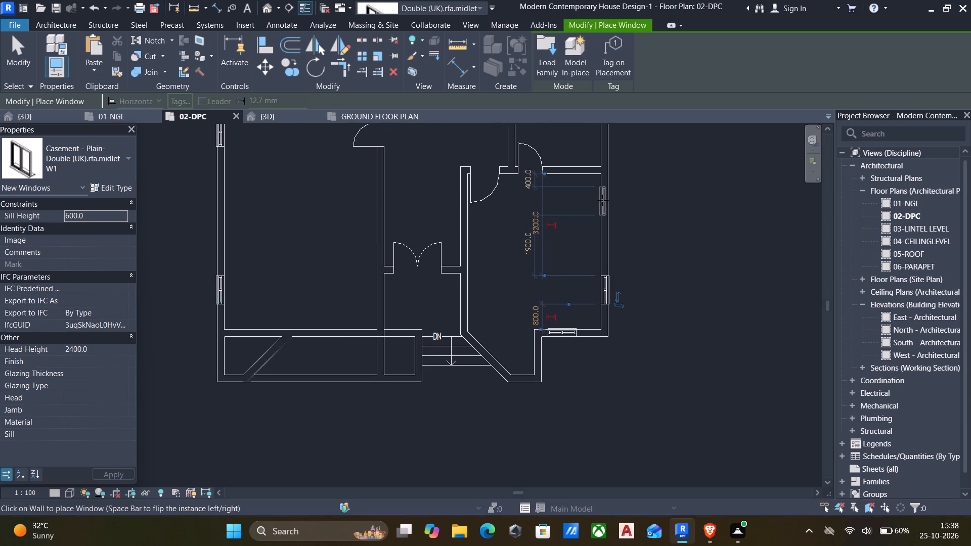
scroll(605, 199, "up", 2)
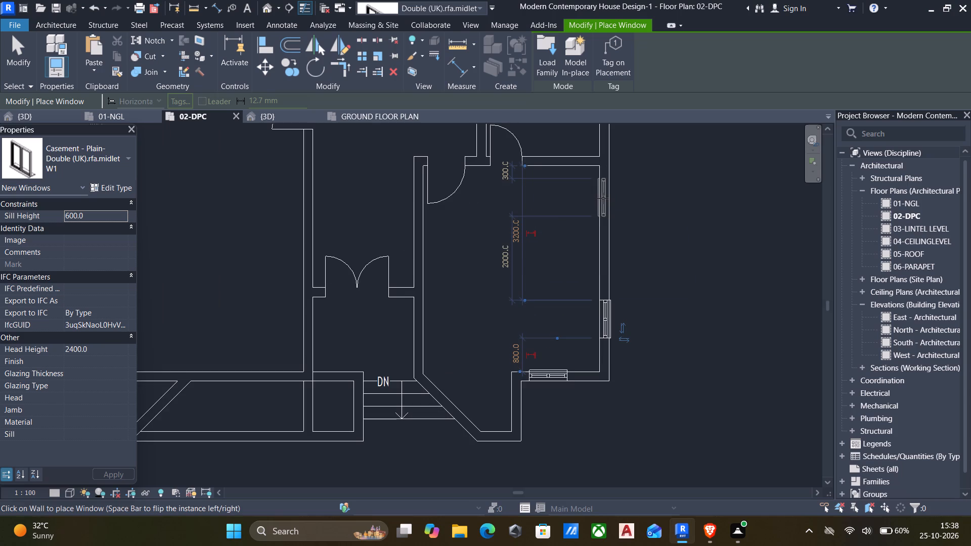
left_click(603, 198)
Place W1 windows in the middle east room: two in the east wall and one in the exposed north wall, each about 100 mm from a corner.
scroll(610, 211, "down", 2)
middle_click_drag(613, 217, 571, 331)
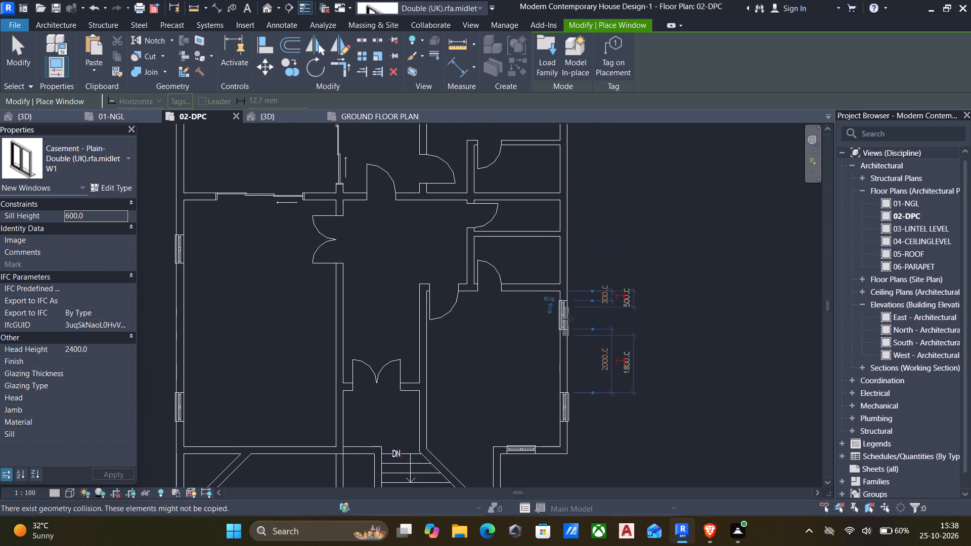
middle_click_drag(572, 238, 566, 303)
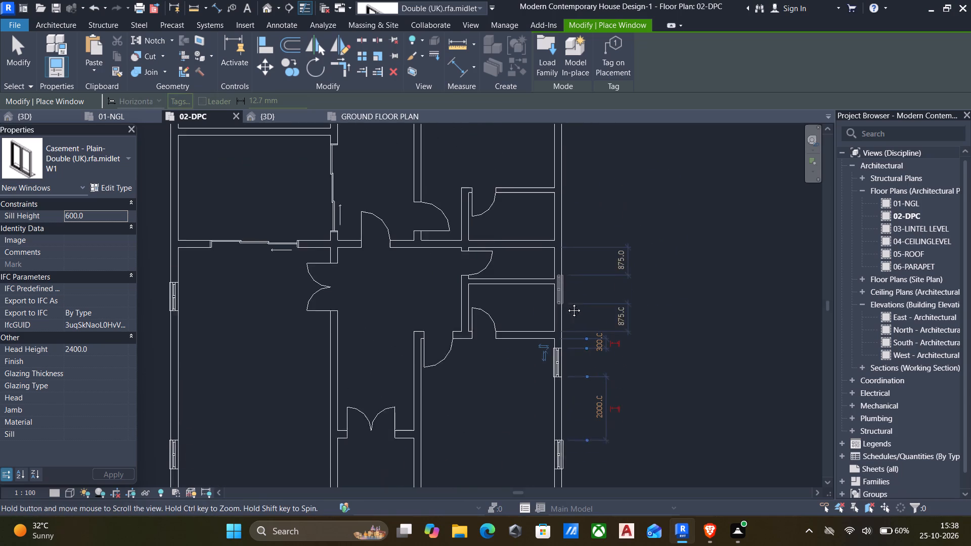
middle_click_drag(566, 303, 565, 315)
middle_click_drag(554, 251, 549, 401)
scroll(549, 401, "down", 1)
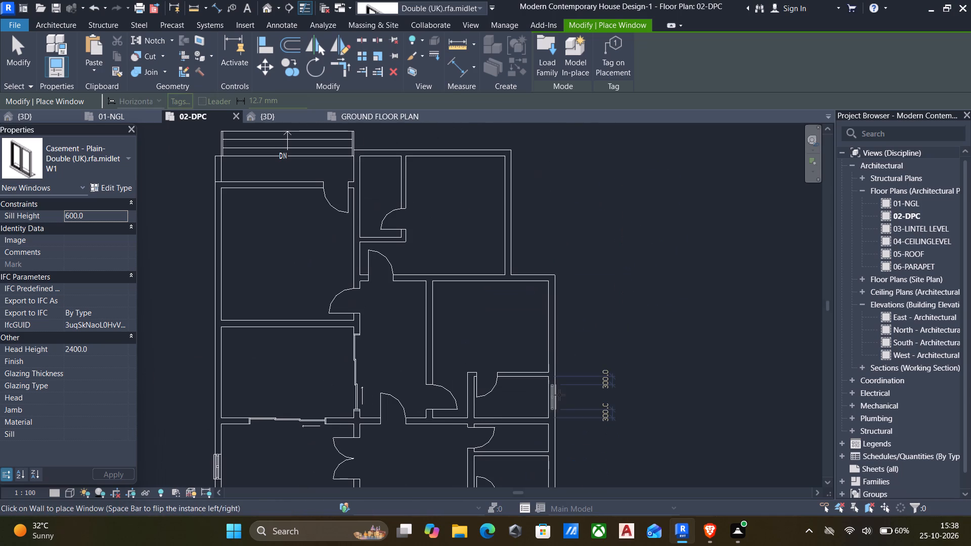
scroll(556, 373, "up", 3)
left_click(551, 347)
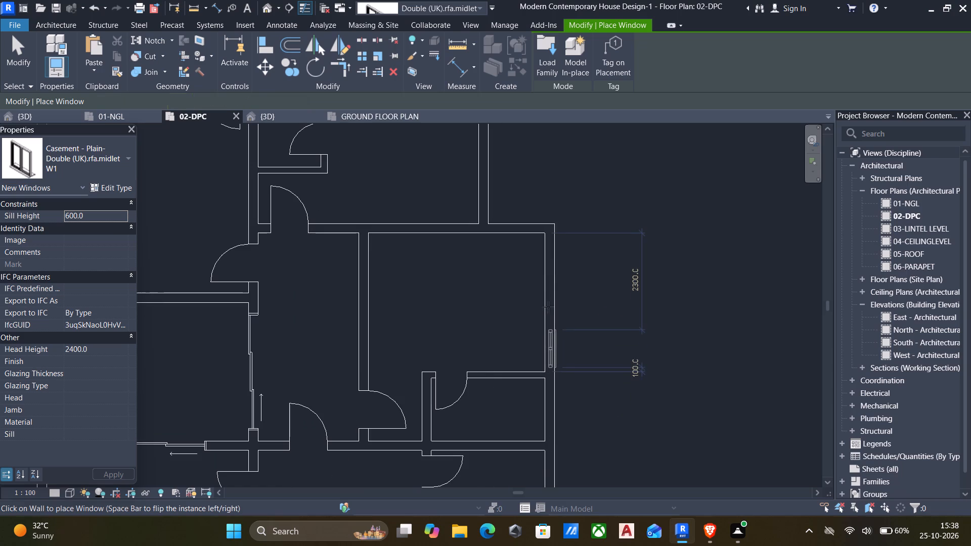
scroll(555, 245, "up", 4)
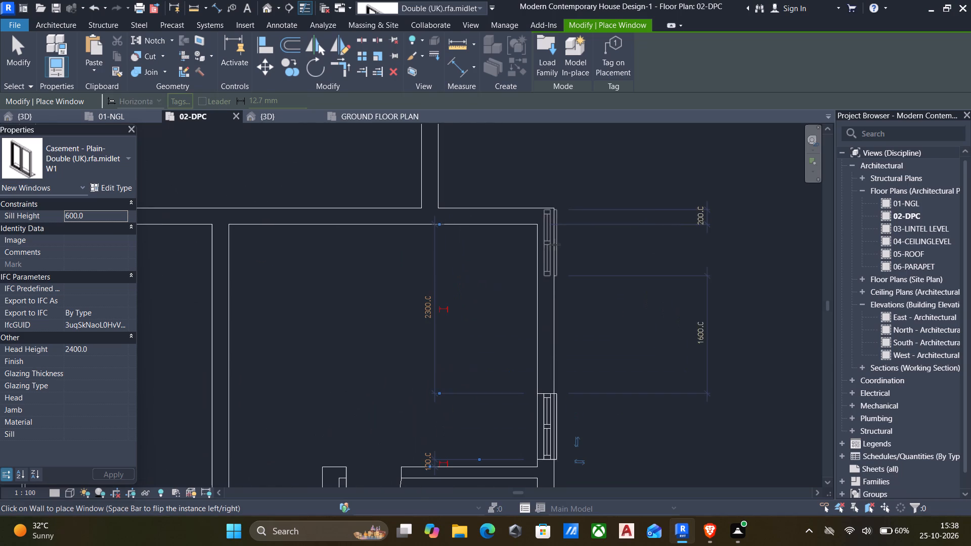
left_click(546, 263)
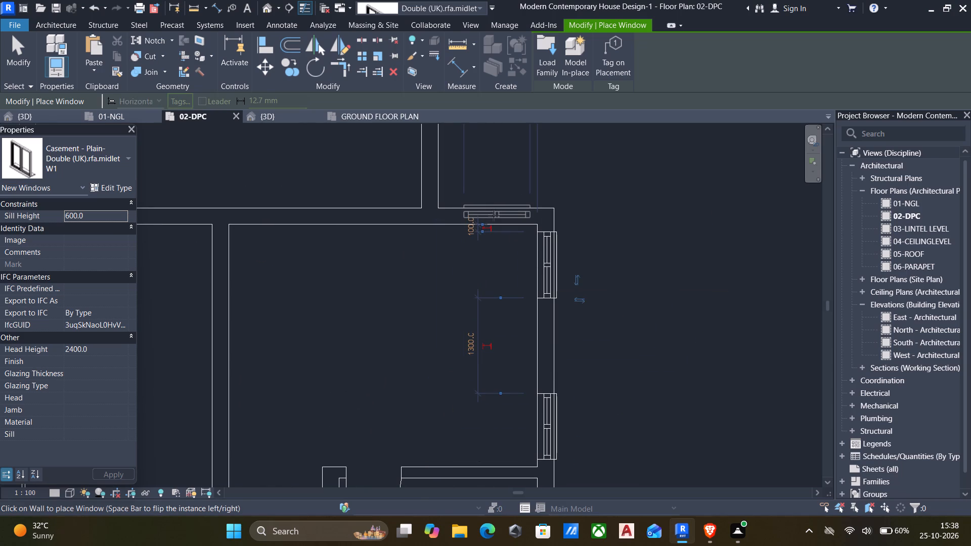
left_click(494, 215)
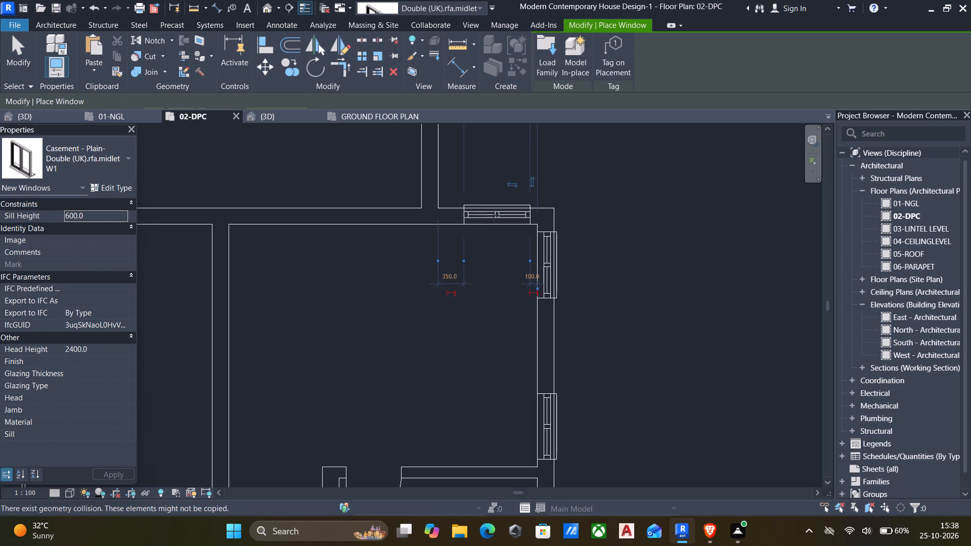
Place W1 windows in the north-east room: one in the east wall 600 mm from its south end, two in the north wall about 1400 mm apart.
middle_click_drag(461, 180, 504, 341)
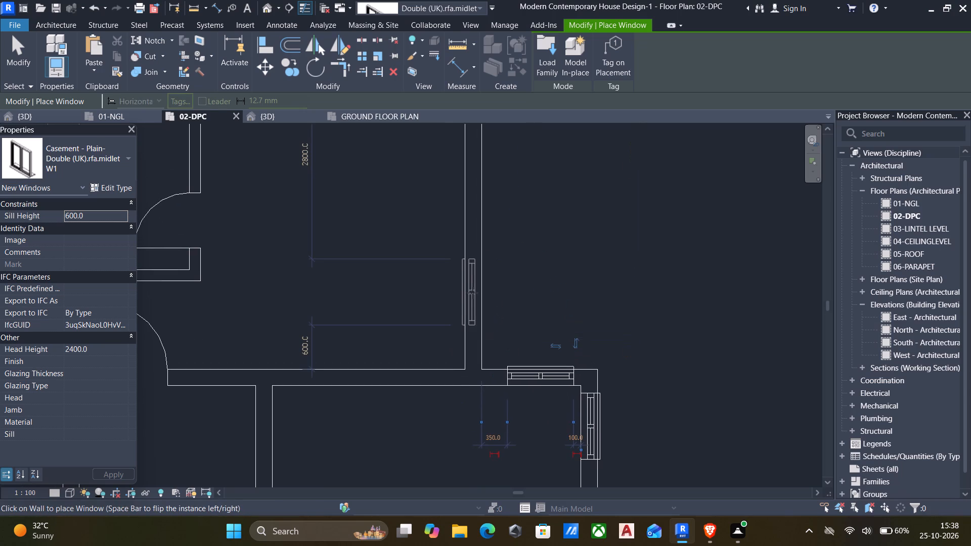
left_click(472, 293)
scroll(451, 285, "down", 3)
middle_click_drag(450, 290, 472, 418)
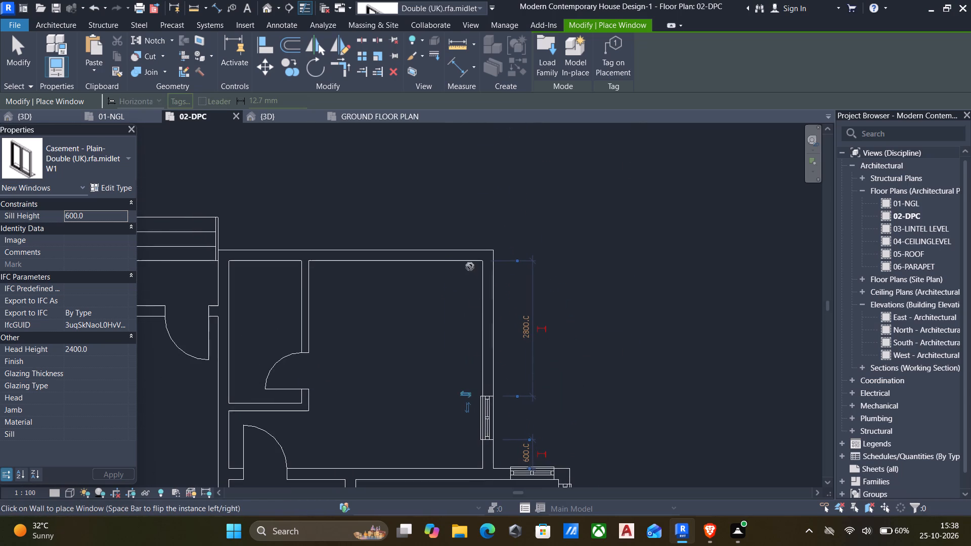
left_click(459, 256)
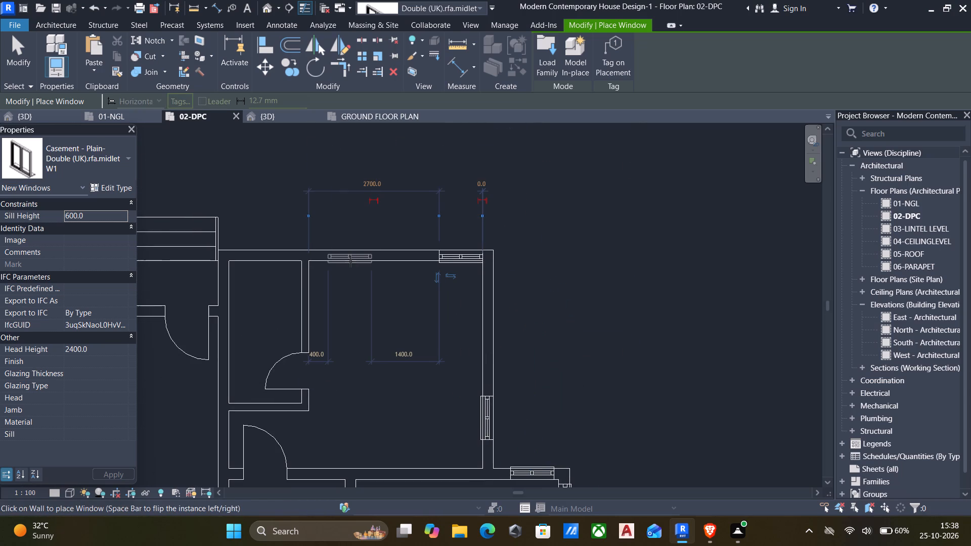
left_click(350, 261)
scroll(381, 325, "down", 1)
middle_click_drag(381, 327, 391, 327)
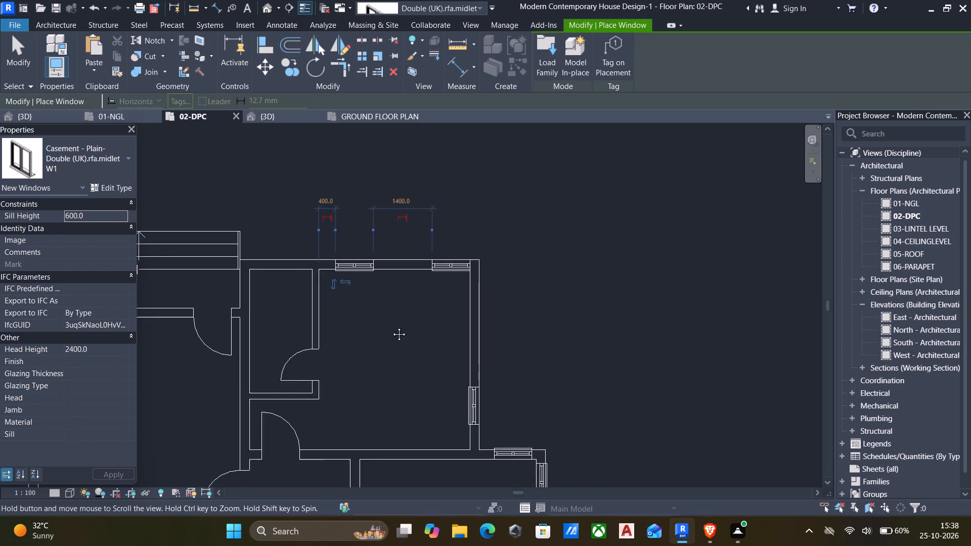
middle_click_drag(391, 327, 446, 327)
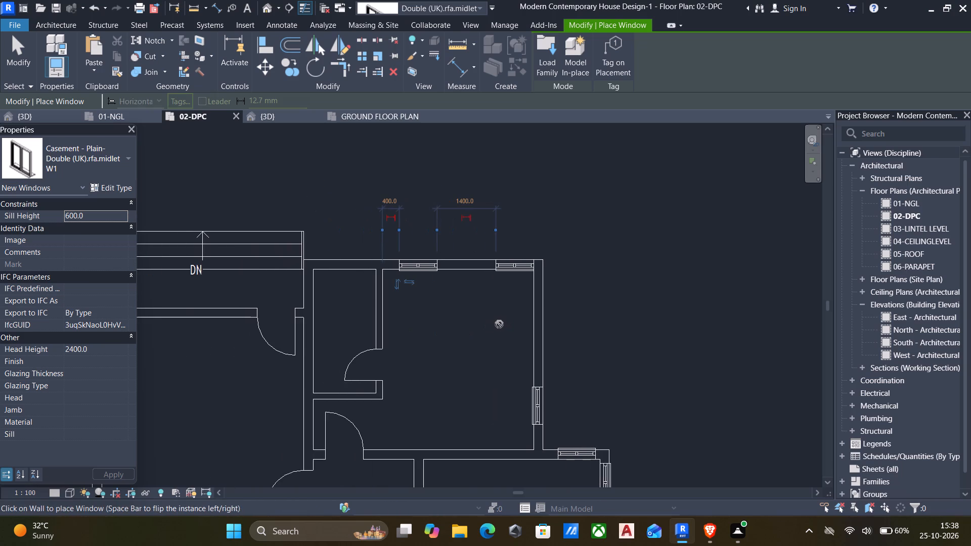
Place a W3 casement window in the north wall of the small room beside the north-east room, 300 mm from each side wall.
left_click(90, 162)
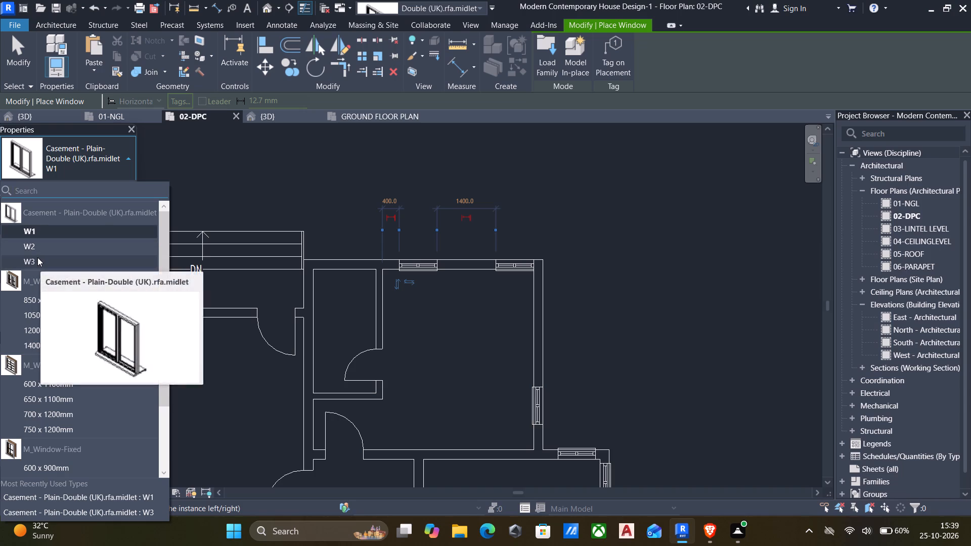
left_click(37, 257)
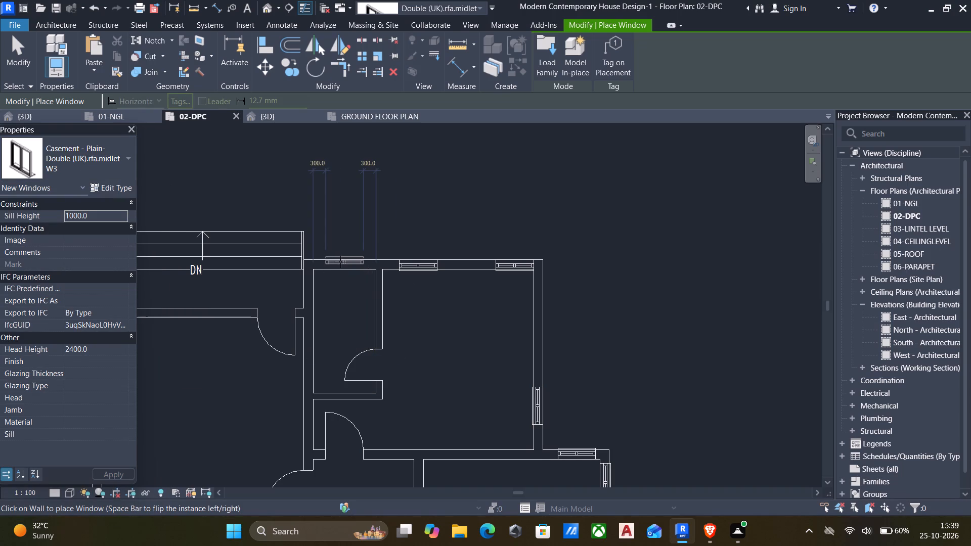
left_click(340, 265)
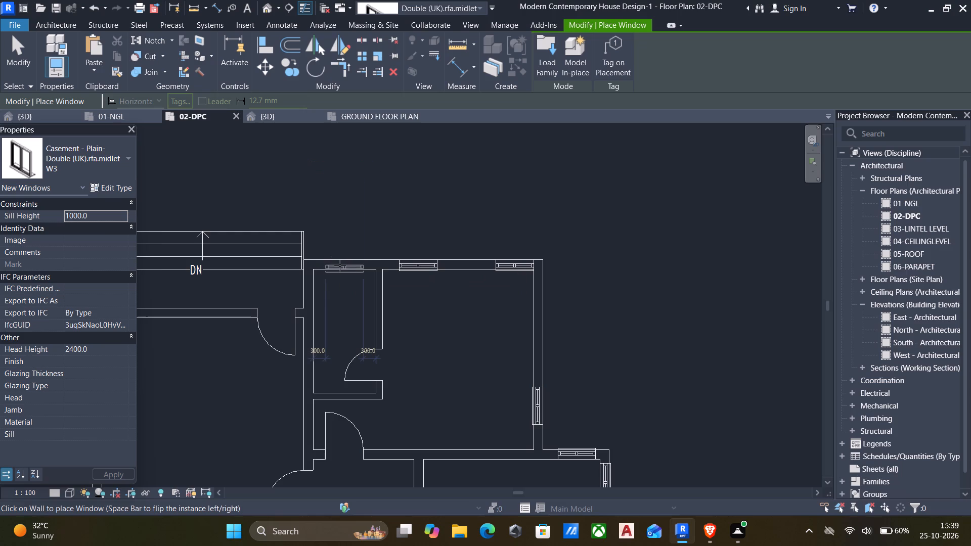
Place W3 windows in the east walls of the three small east rooms, north to south: centred 300 mm, centred 50 mm, and 400/200 mm from the ends.
scroll(368, 307, "down", 4)
middle_click_drag(378, 336, 379, 251)
middle_click_drag(471, 368, 466, 268)
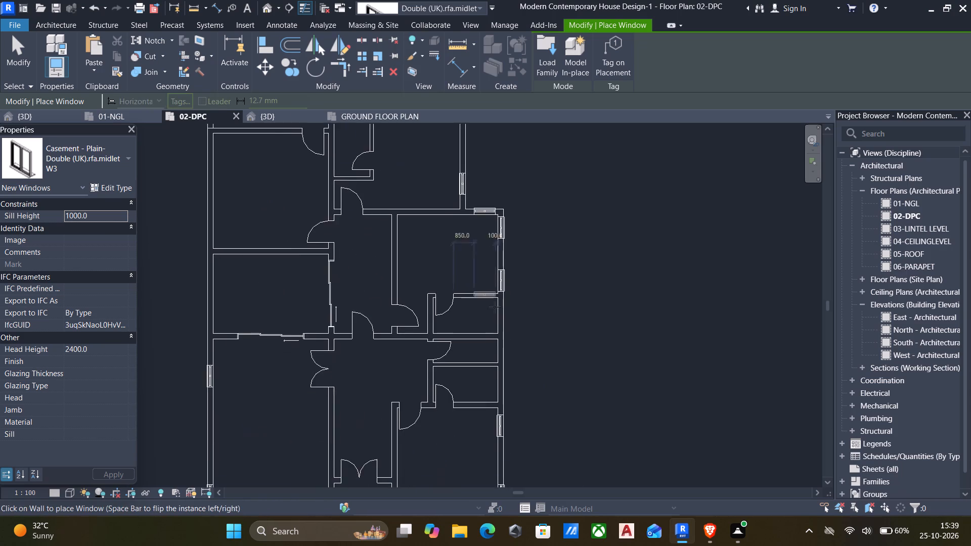
scroll(515, 334, "up", 5)
left_click(489, 294)
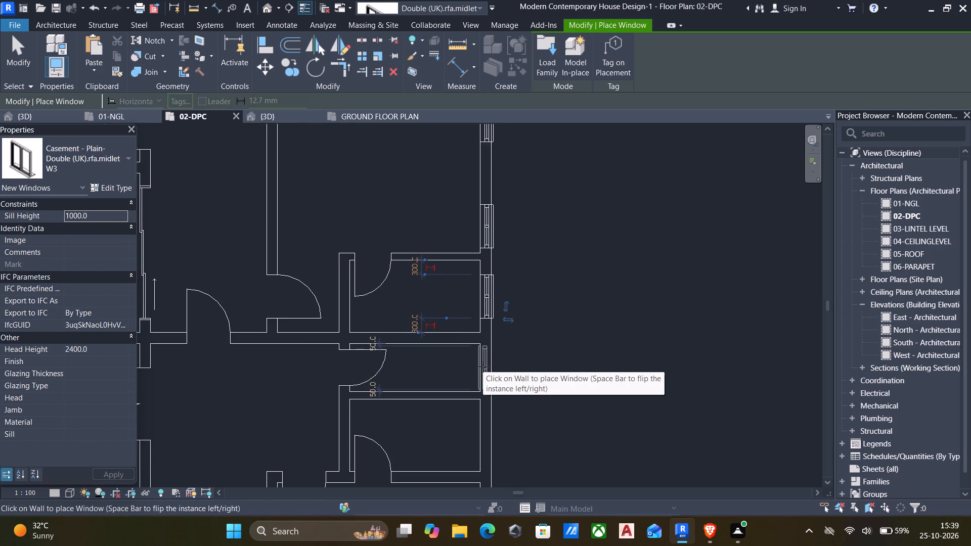
left_click(483, 367)
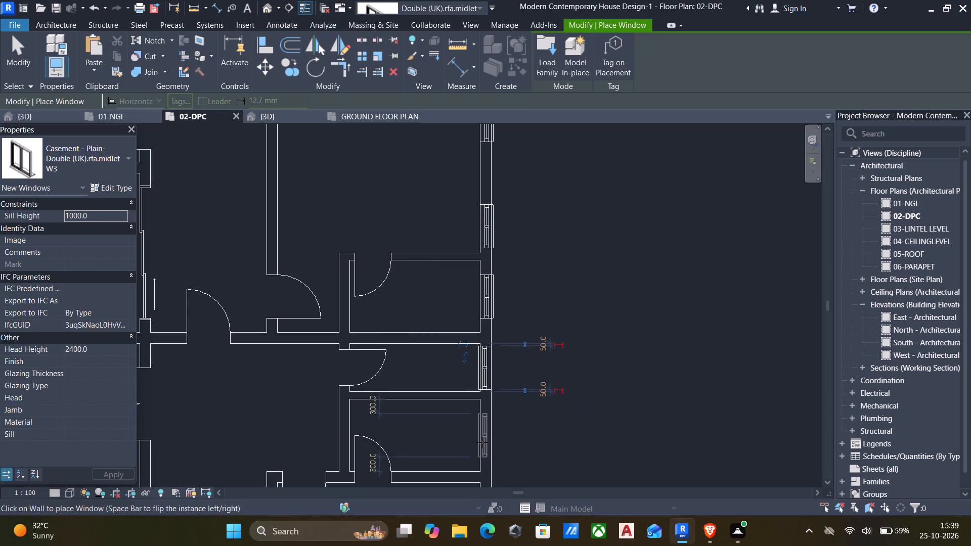
left_click(482, 442)
Place a W2 casement window in the north-west room's north wall, about 2300 mm from the west wall and 800 mm from the door.
scroll(506, 424, "down", 3)
middle_click_drag(506, 424, 611, 304)
scroll(453, 345, "down", 2)
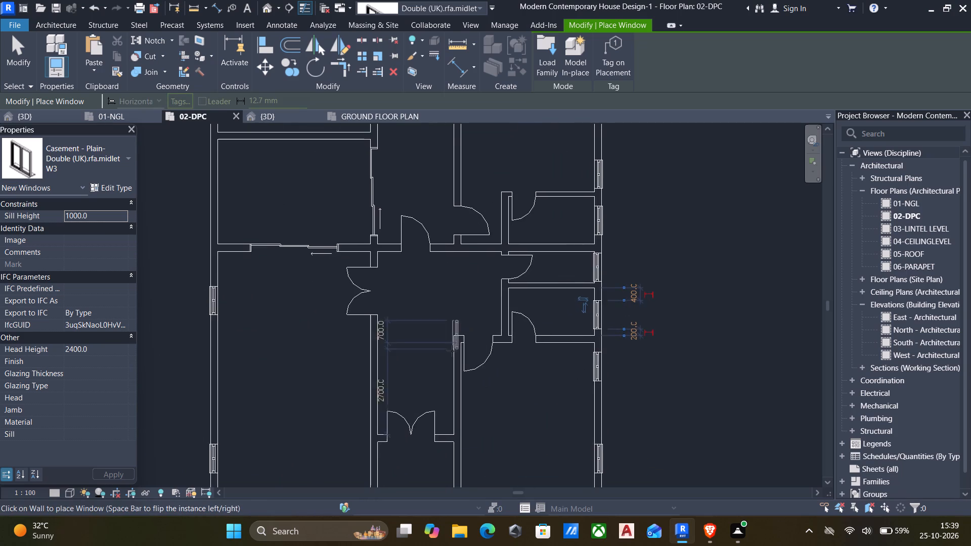
scroll(452, 351, "down", 2)
middle_click_drag(452, 358, 525, 327)
middle_click_drag(450, 399, 453, 475)
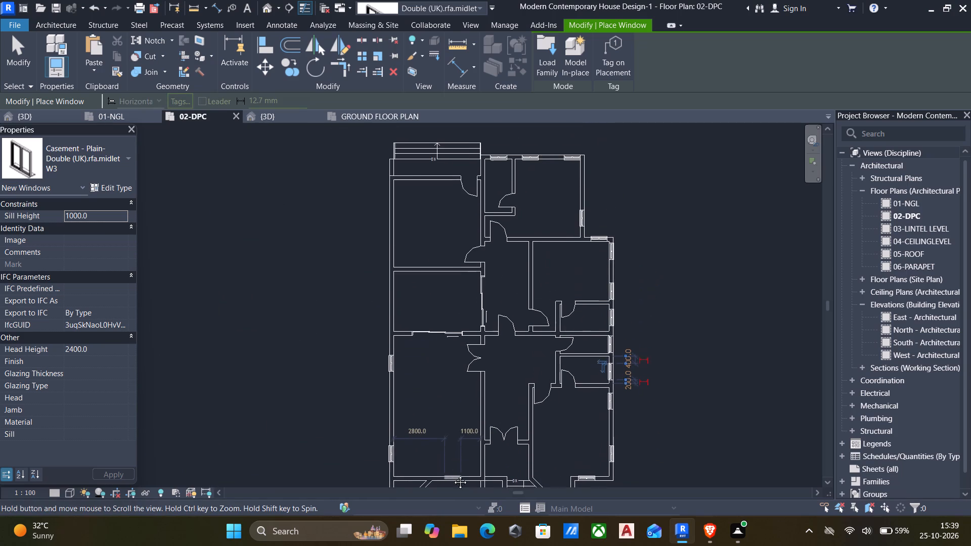
middle_click_drag(453, 475, 454, 474)
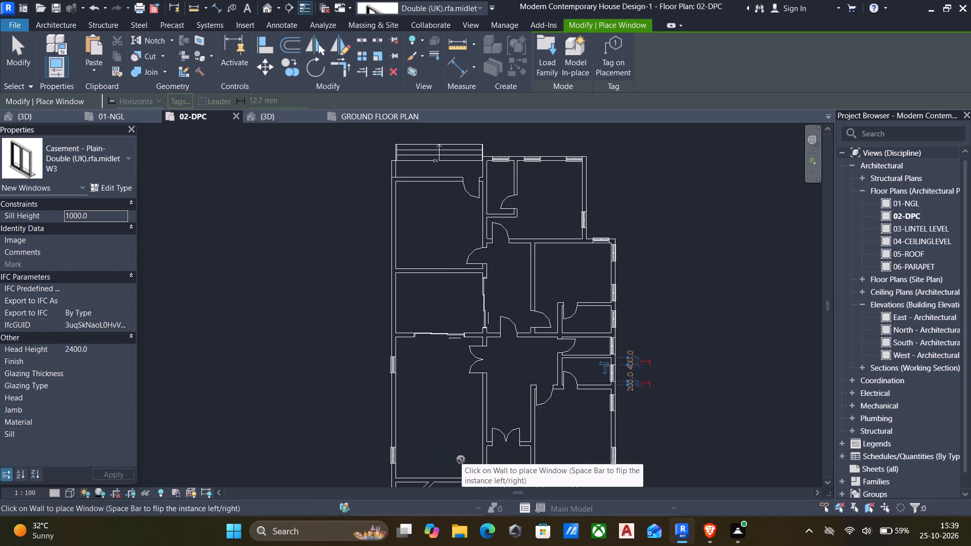
left_click(82, 166)
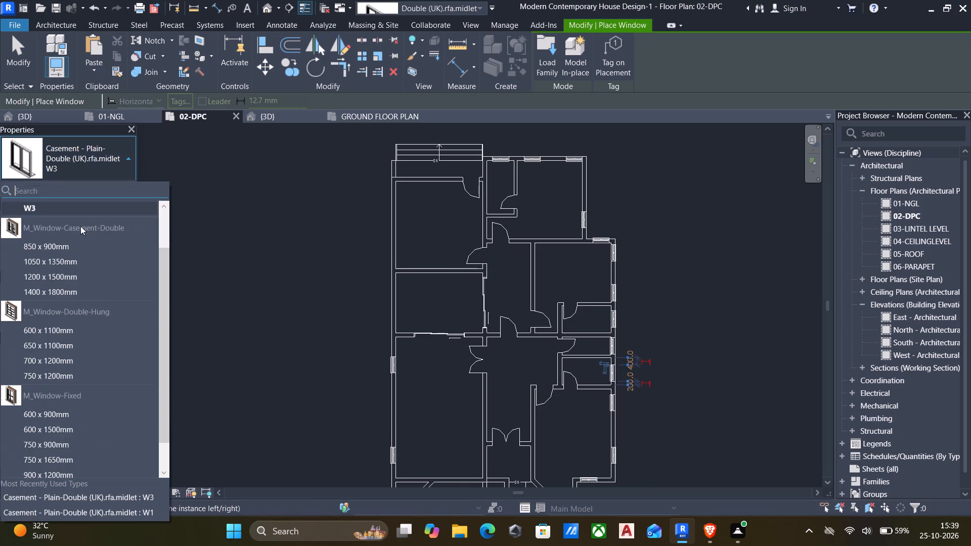
scroll(32, 287, "up", 6)
left_click(46, 247)
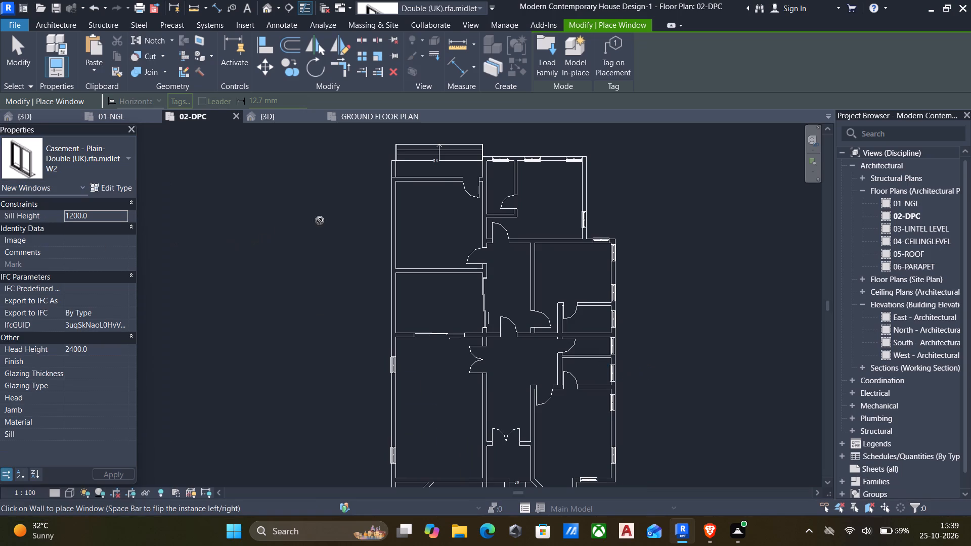
scroll(424, 181, "up", 4)
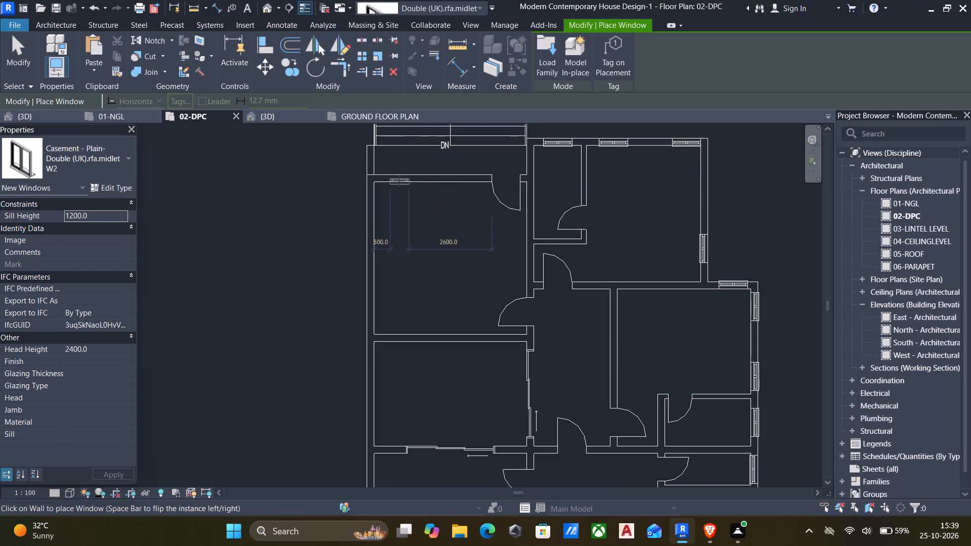
scroll(413, 175, "up", 3)
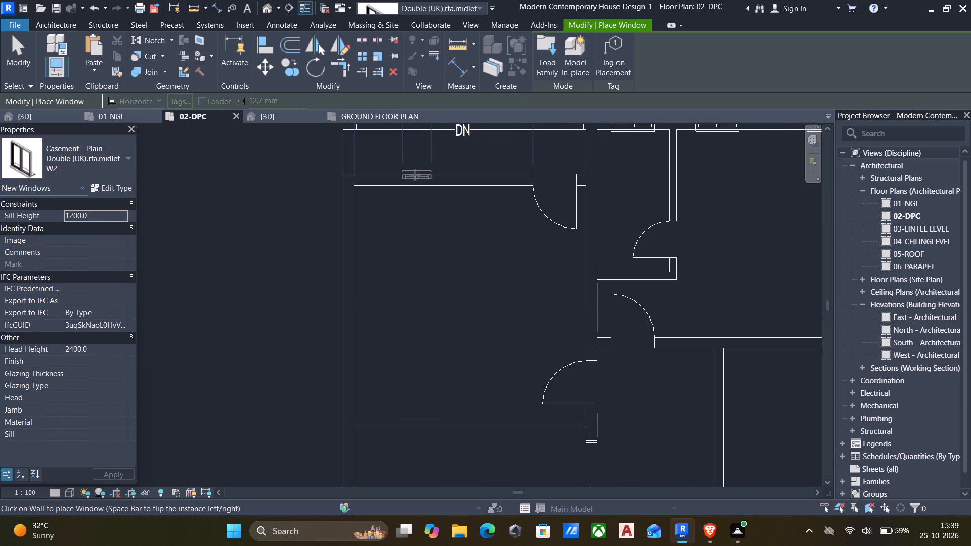
scroll(415, 175, "up", 3)
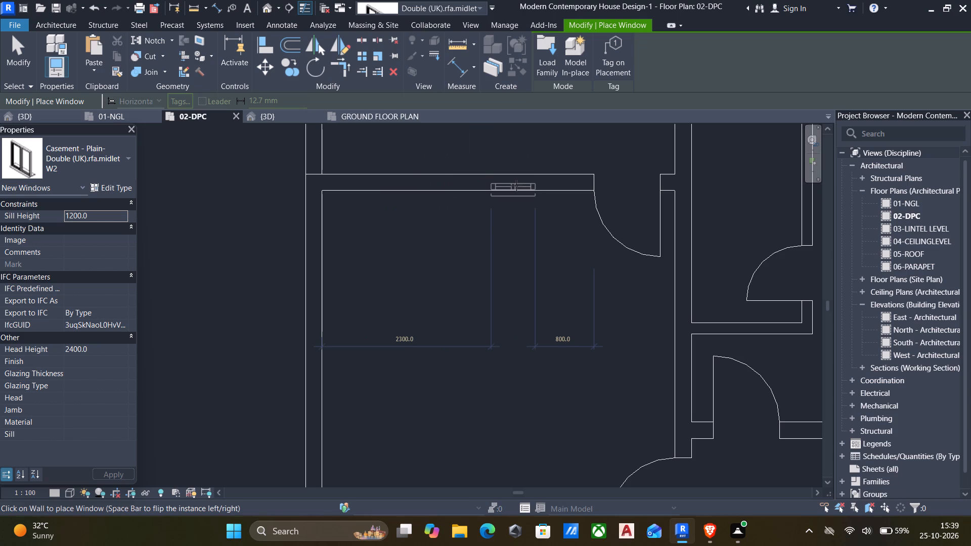
left_click(516, 186)
Place two W2 windows in the north-west room's west wall, about 700 mm from its north end and 300 mm from its south end.
scroll(467, 235, "down", 3)
middle_click_drag(443, 290, 465, 223)
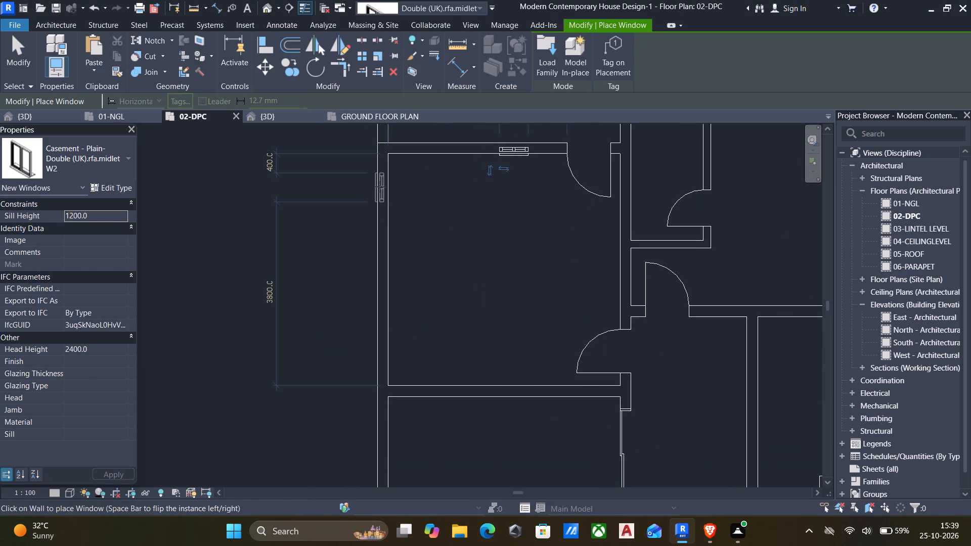
left_click(379, 201)
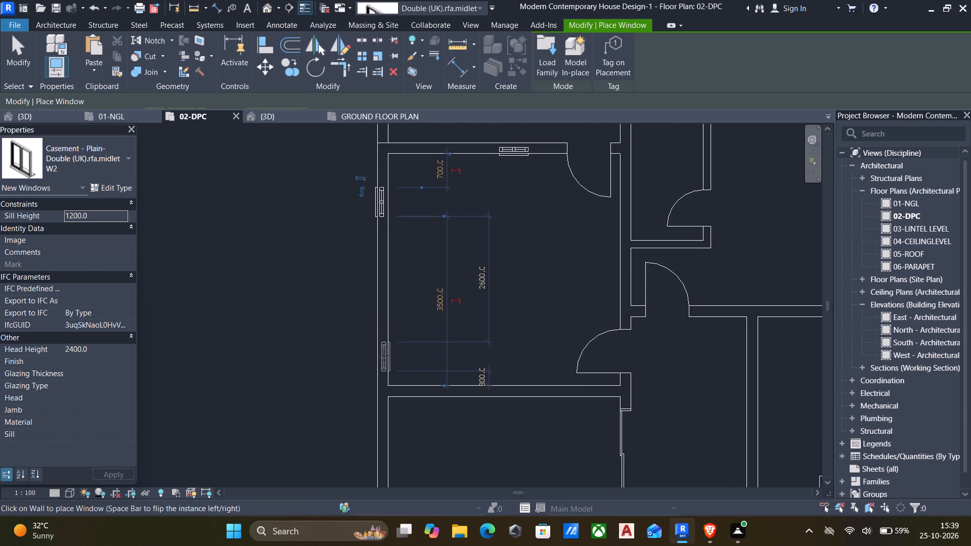
left_click(380, 356)
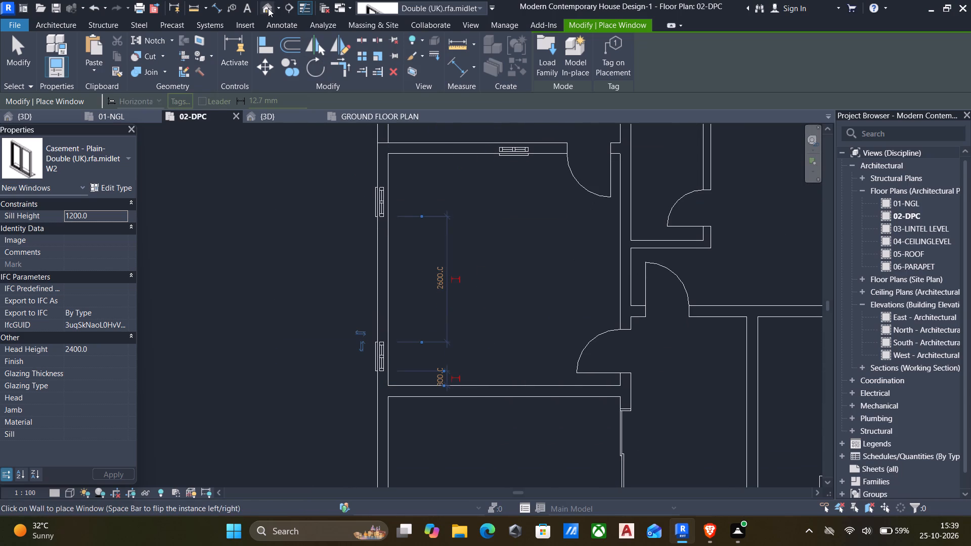
Examine the placed windows and doors on the house's exterior walls from several sides in the 3D view.
left_click(268, 8)
scroll(479, 295, "down", 4)
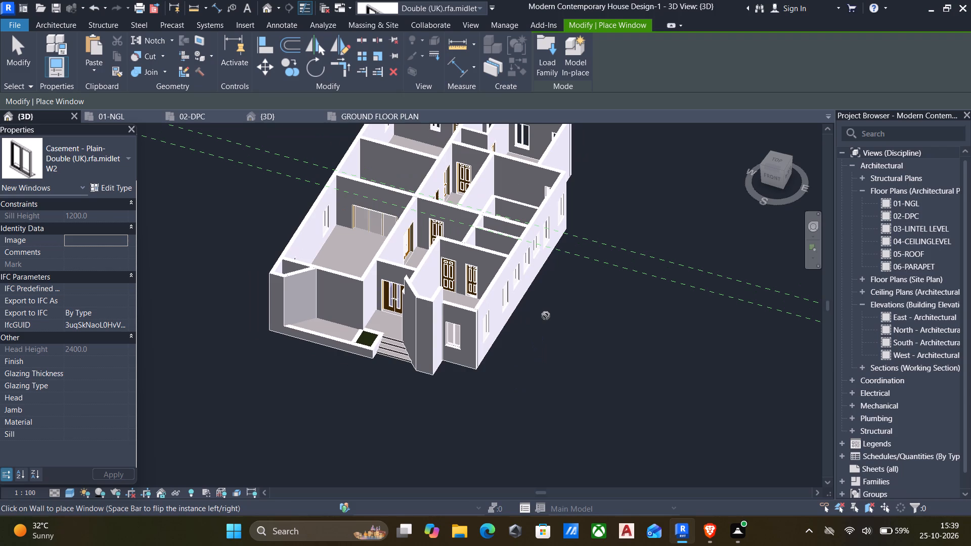
key("Escape")
scroll(546, 326, "down", 4)
middle_click_drag(545, 331, 423, 305, "shift")
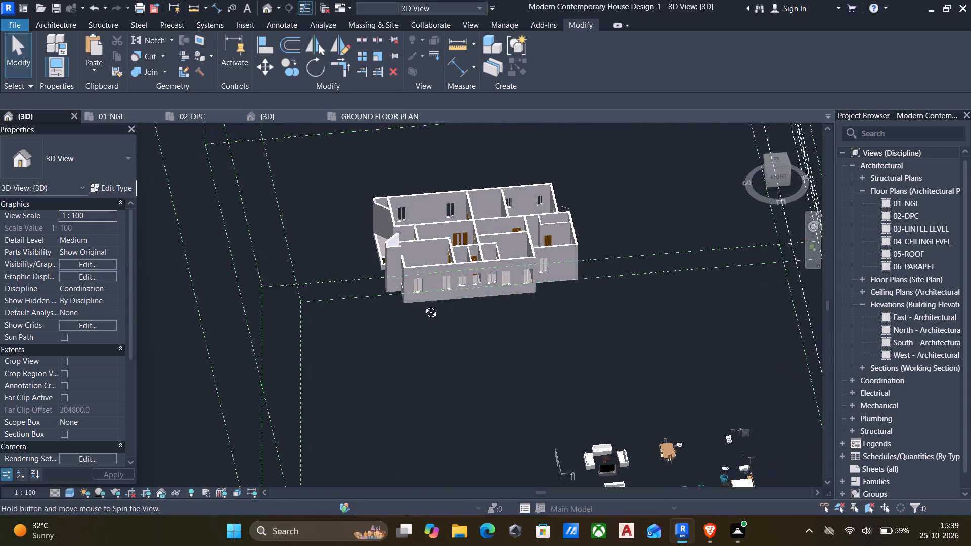
middle_click_drag(423, 305, 425, 248, "shift")
scroll(442, 257, "up", 5)
scroll(521, 321, "up", 5)
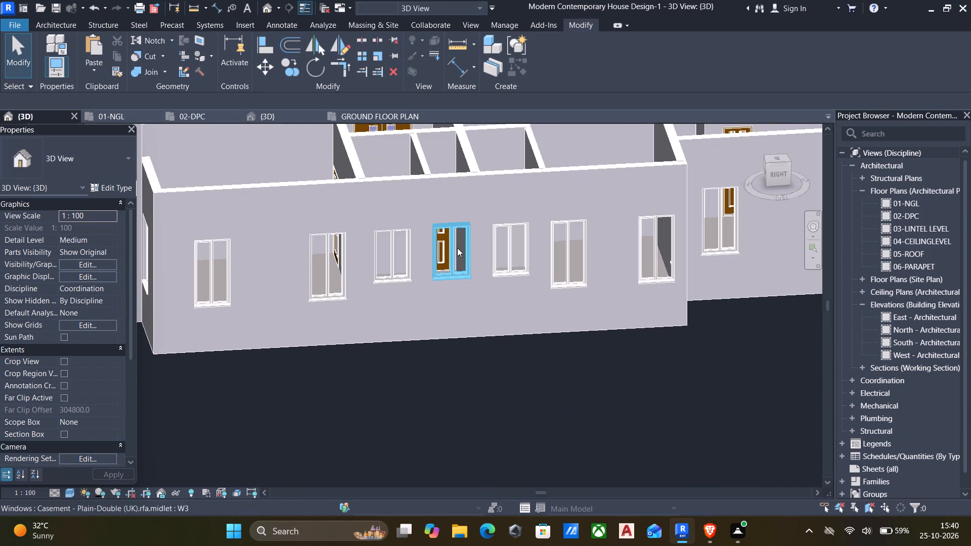
scroll(473, 260, "down", 6)
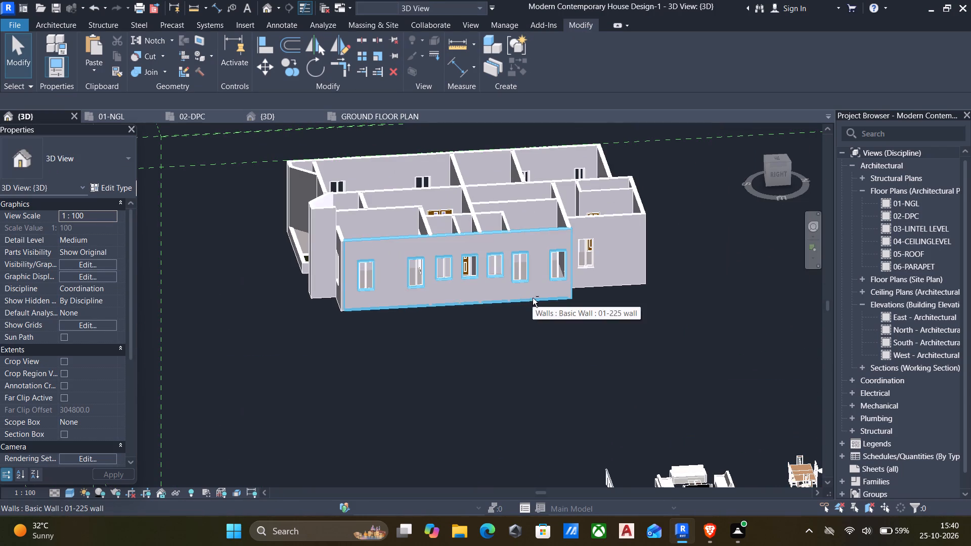
middle_click_drag(533, 298, 222, 299, "shift")
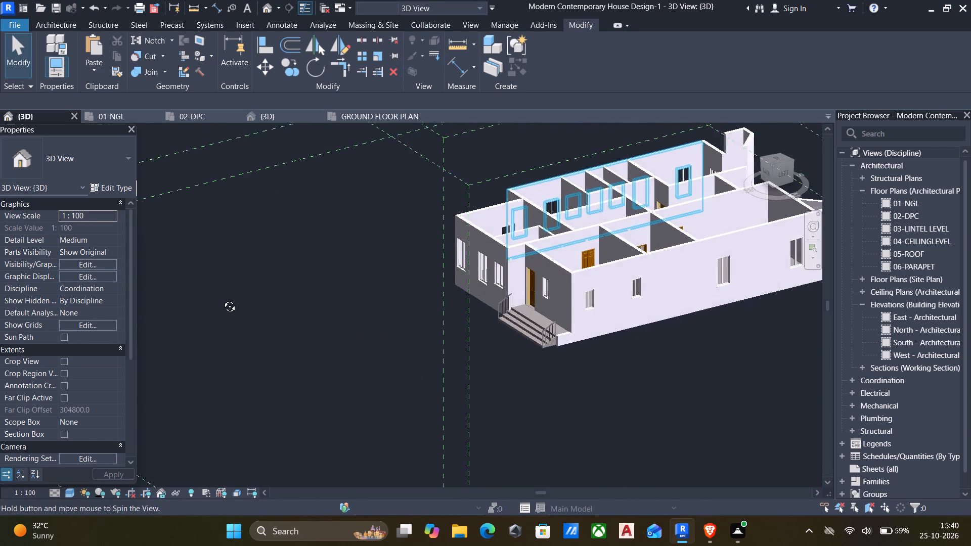
middle_click_drag(222, 299, 556, 225, "shift")
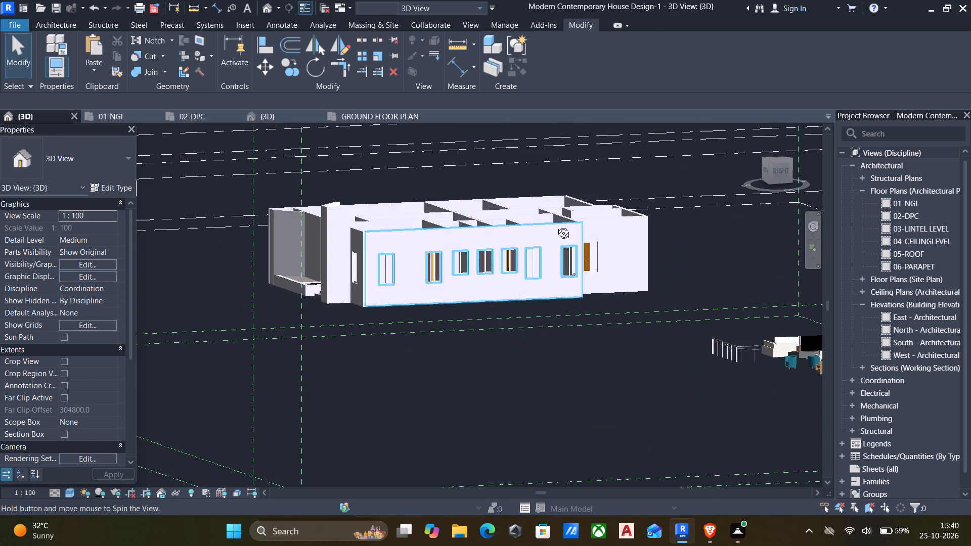
middle_click_drag(556, 225, 323, 230, "shift")
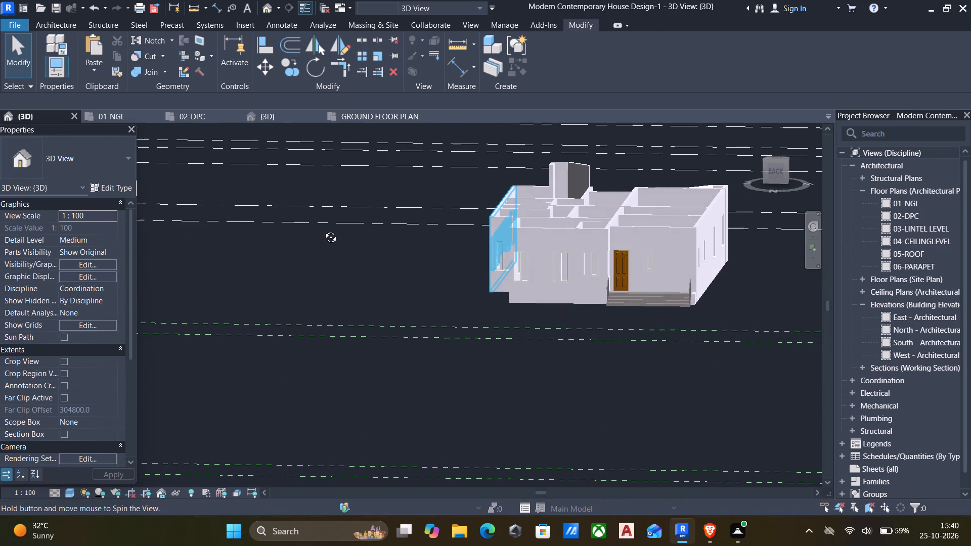
middle_click_drag(323, 230, 325, 230, "shift")
scroll(628, 294, "up", 5)
scroll(671, 222, "up", 6)
scroll(643, 242, "down", 6)
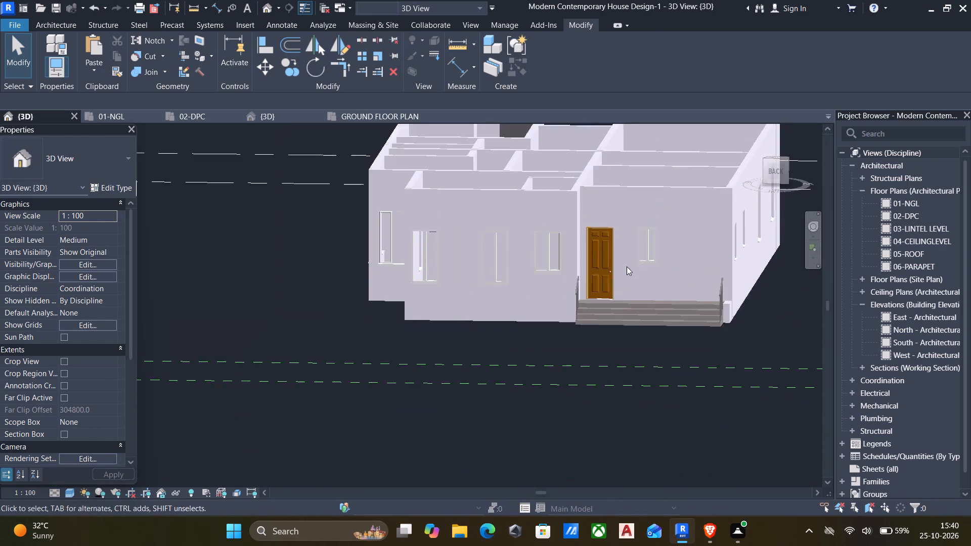
scroll(627, 266, "down", 2)
middle_click_drag(493, 264, 677, 284, "shift")
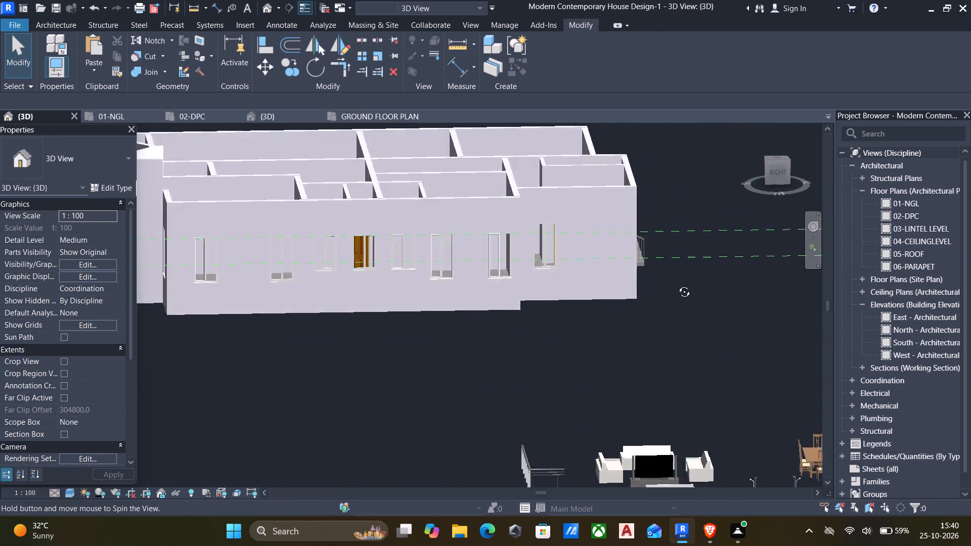
middle_click_drag(677, 284, 461, 291, "shift")
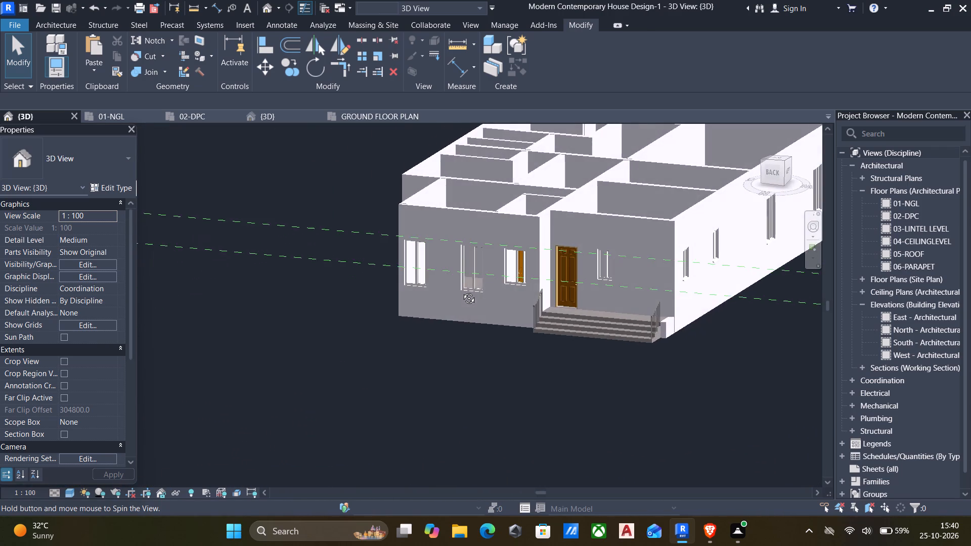
middle_click_drag(461, 291, 856, 270, "shift")
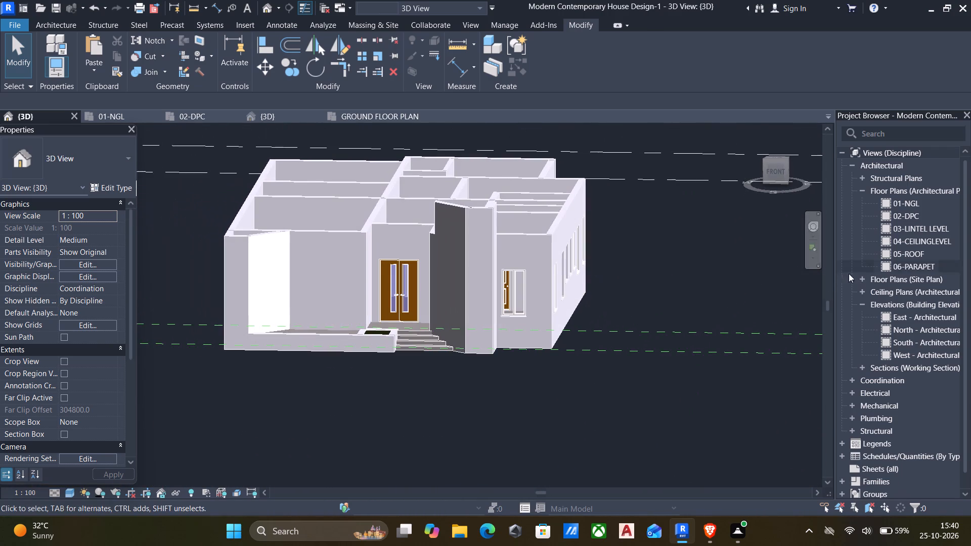
scroll(583, 315, "up", 5)
middle_click_drag(582, 315, 650, 304)
scroll(655, 302, "down", 6)
middle_click_drag(667, 296, 544, 411, "shift")
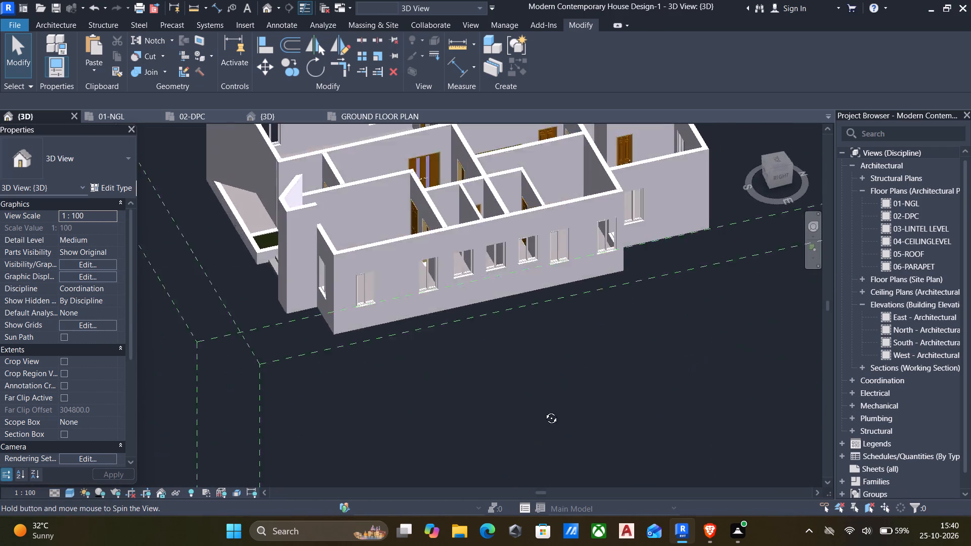
middle_click_drag(544, 411, 551, 353, "shift")
scroll(551, 353, "up", 6)
scroll(527, 302, "down", 4)
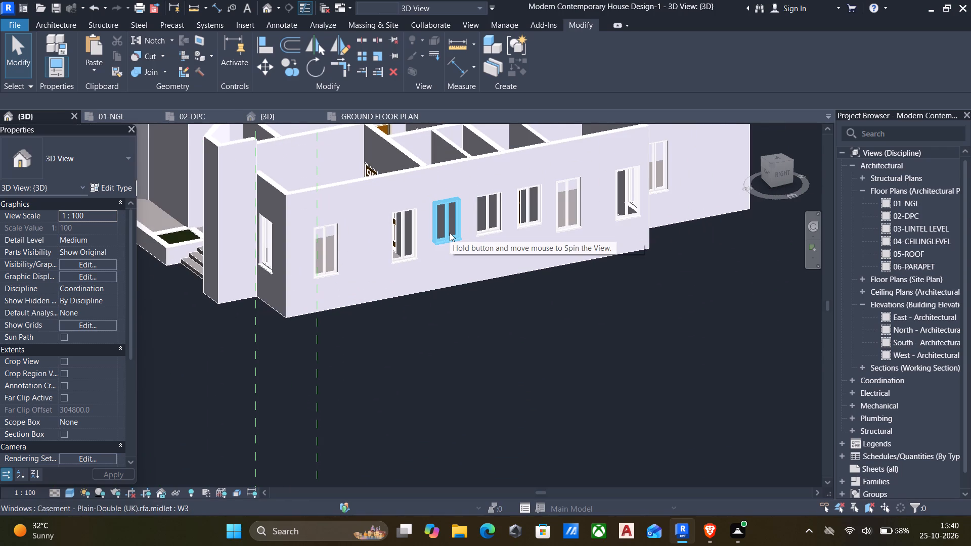
scroll(384, 271, "down", 4)
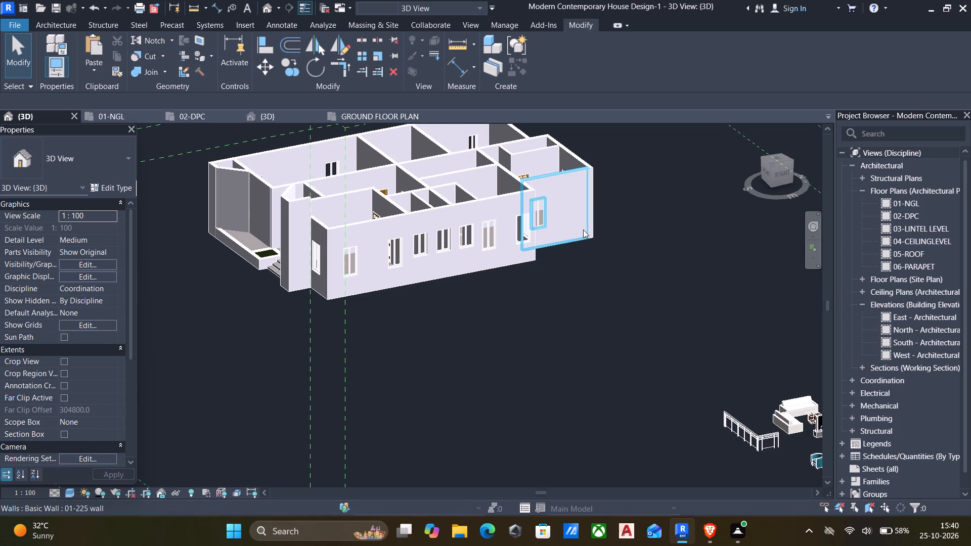
Examine the REVIT BUNGALOW COURSE reference house's exterior walls and window arrangement from all sides in the 3D view.
left_click(376, 116)
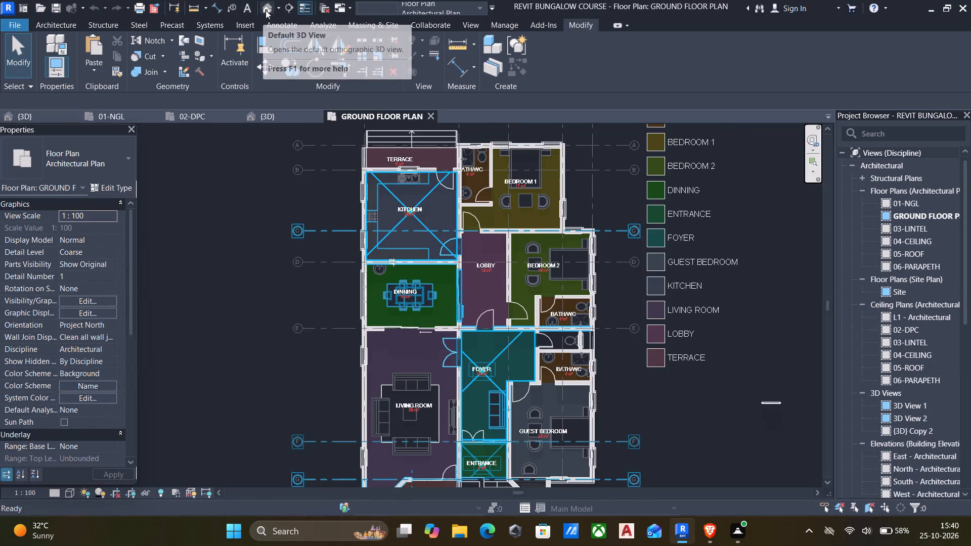
left_click(266, 10)
scroll(612, 326, "up", 5)
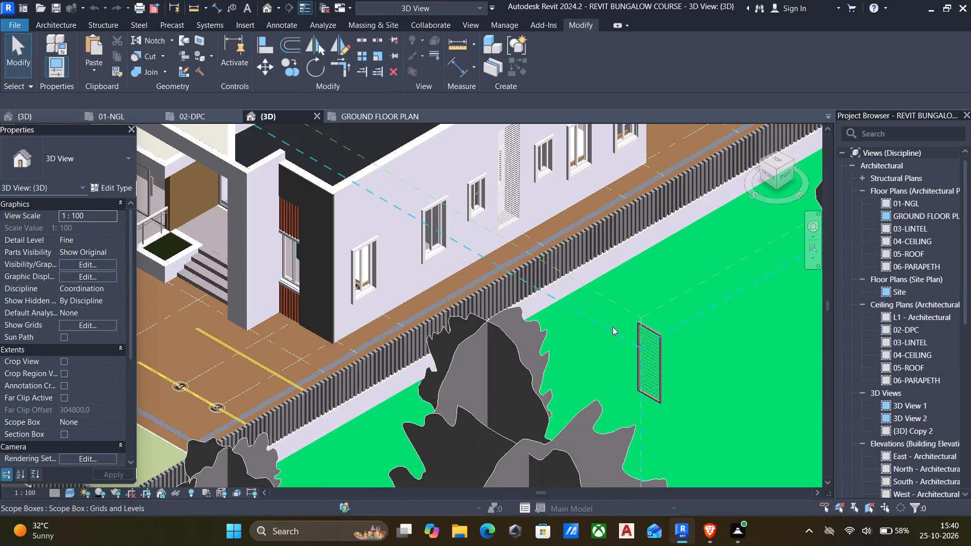
middle_click_drag(611, 327, 513, 259, "shift")
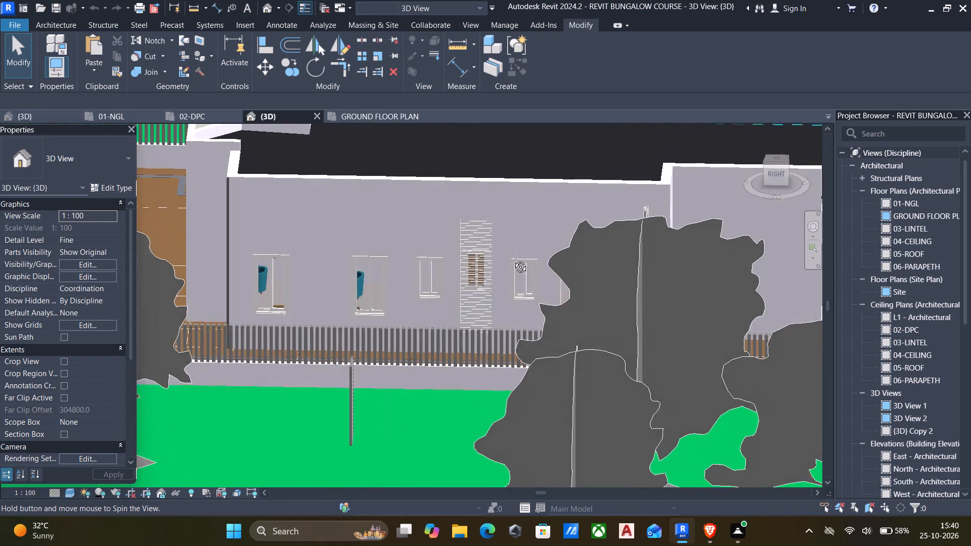
middle_click_drag(513, 259, 553, 243, "shift")
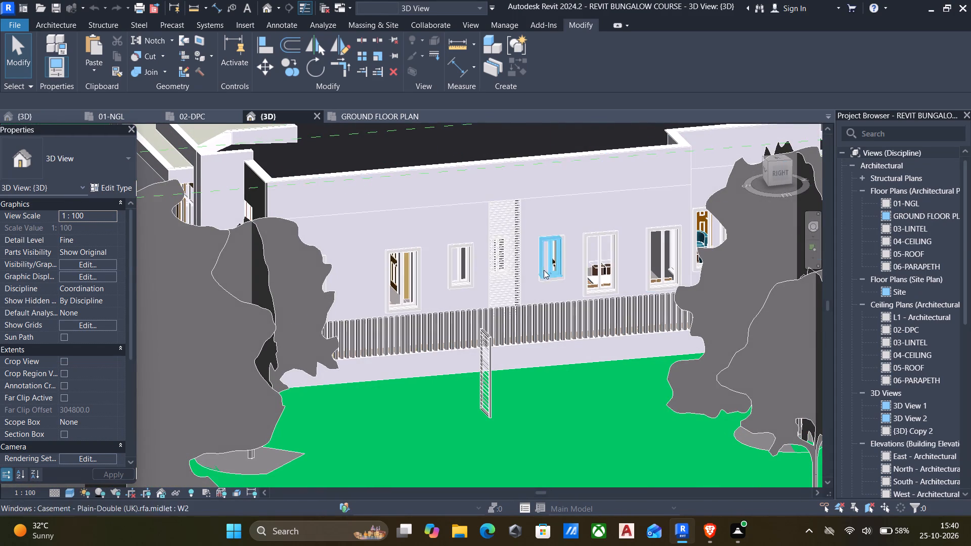
scroll(535, 261, "down", 3)
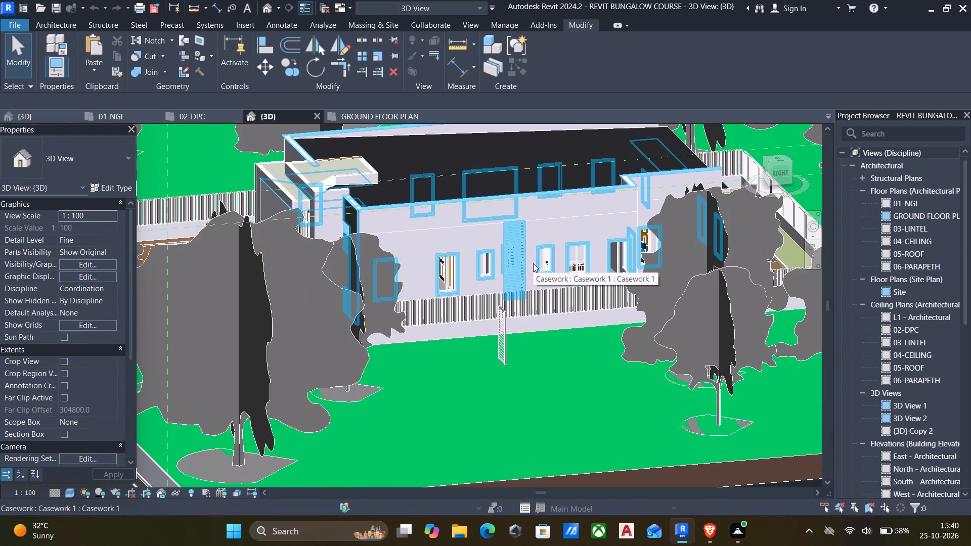
middle_click_drag(533, 264, 579, 311, "shift")
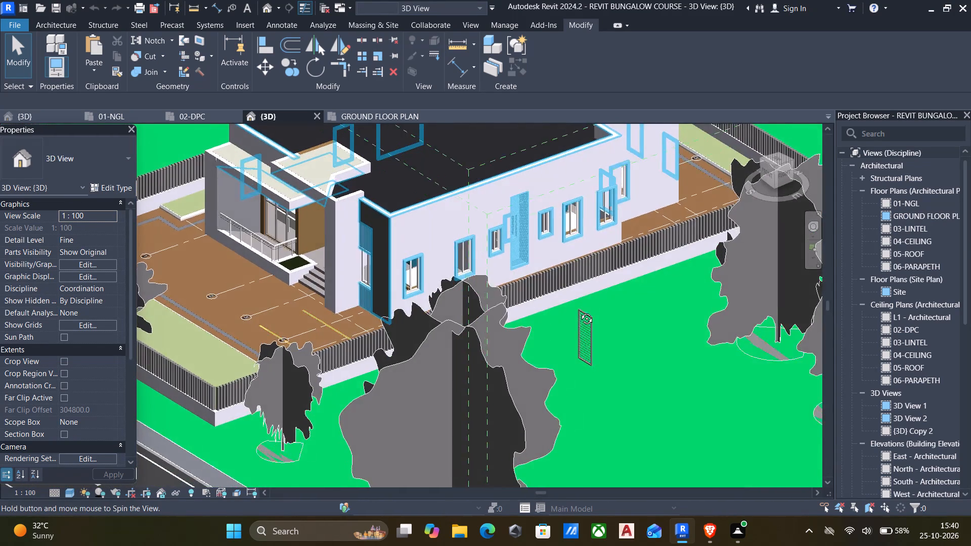
middle_click_drag(579, 311, 785, 241, "shift")
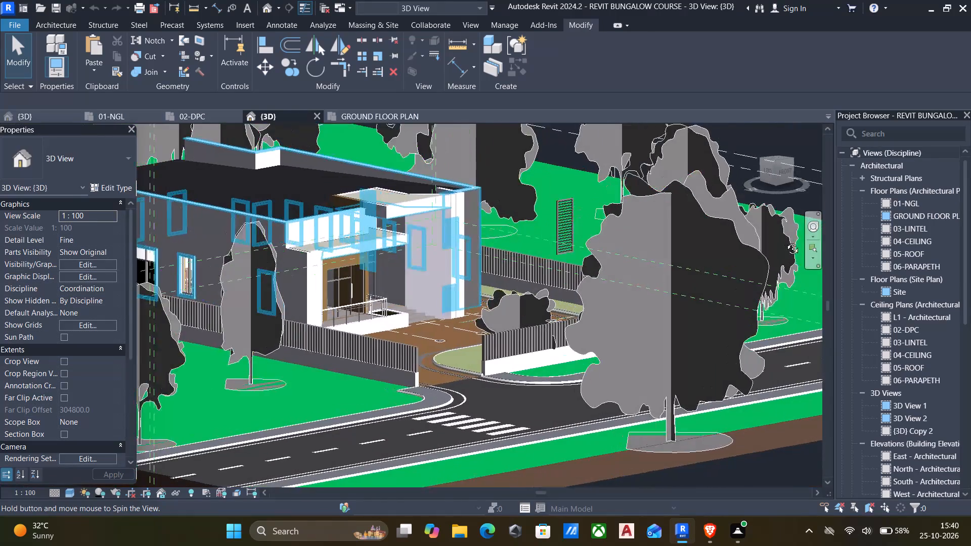
middle_click_drag(785, 241, 898, 302, "shift")
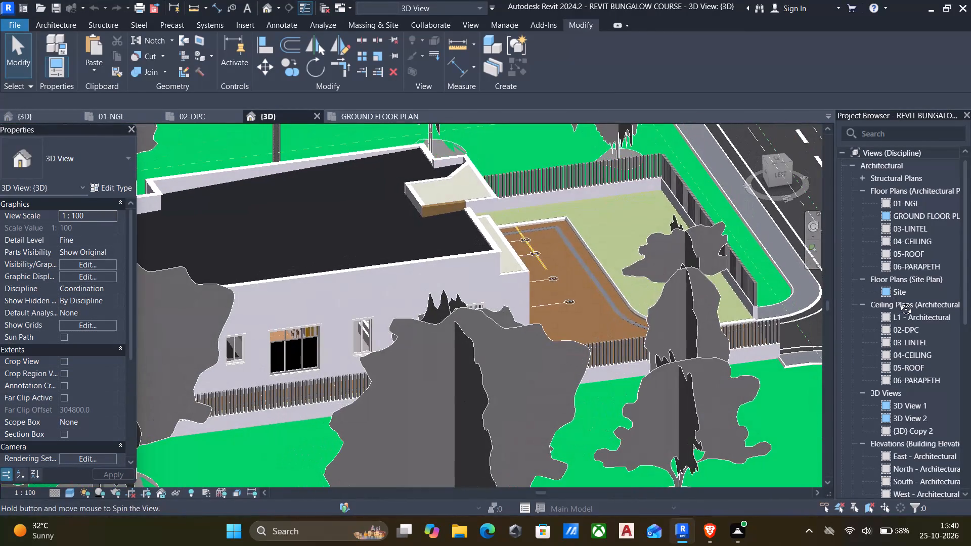
middle_click_drag(898, 302, 917, 387, "shift")
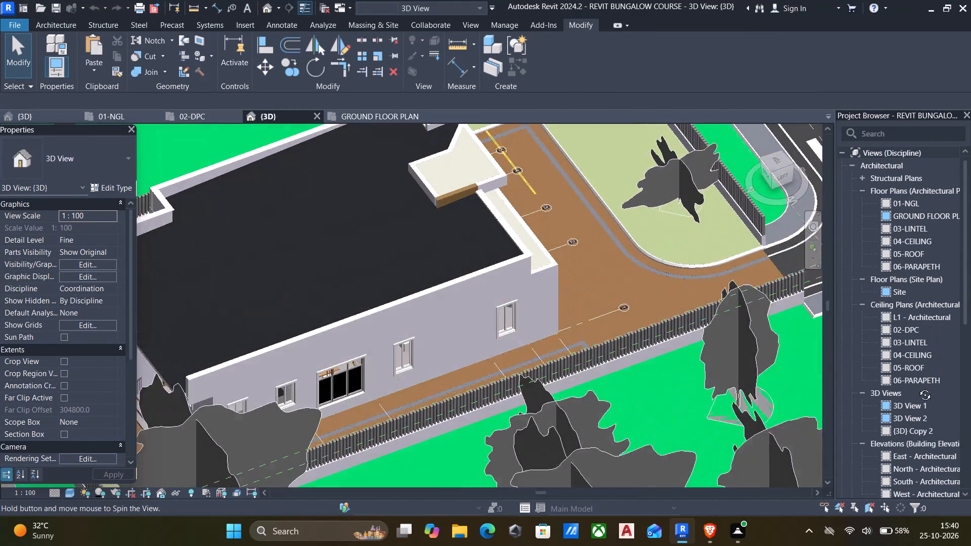
middle_click_drag(917, 387, 775, 322, "shift")
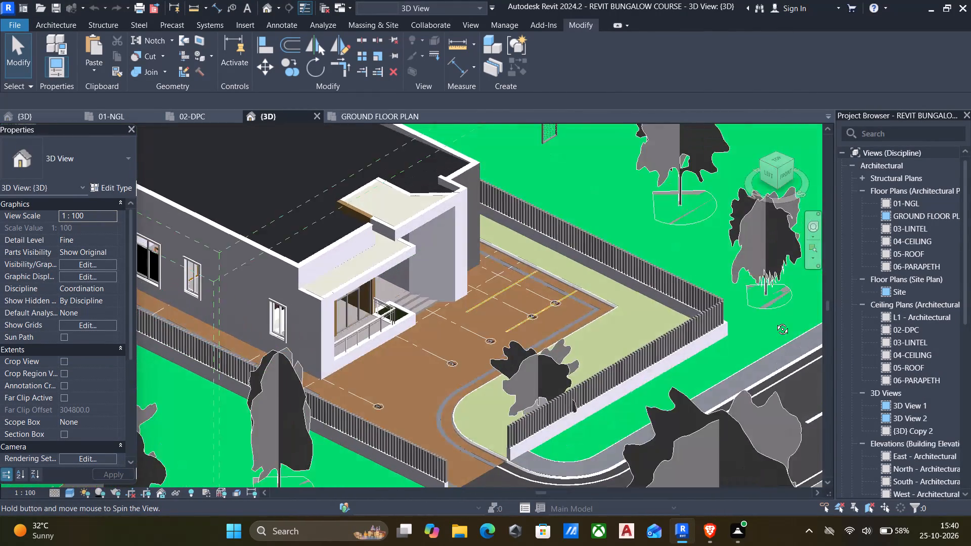
middle_click_drag(775, 322, 352, 275, "shift")
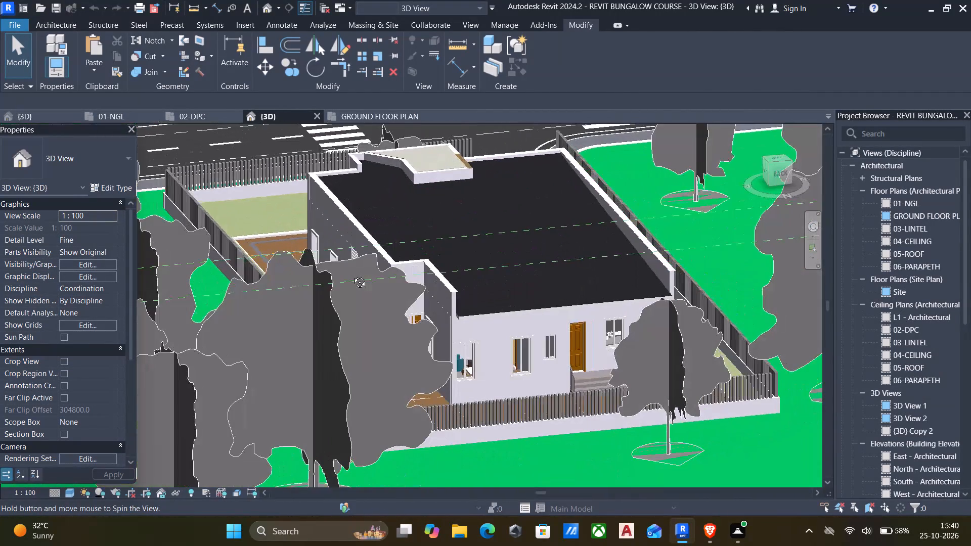
middle_click_drag(352, 275, 389, 323, "shift")
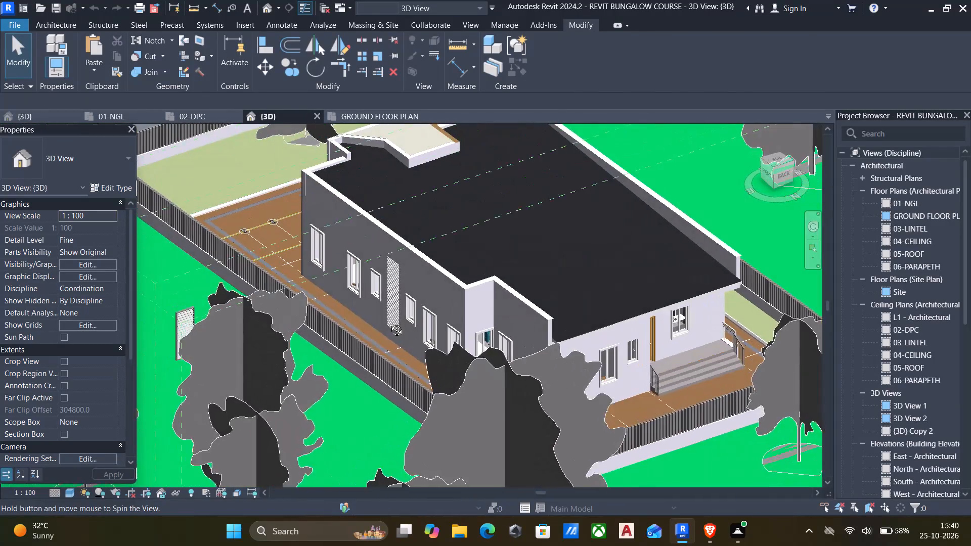
Examine the reference house's east facade closely, focusing on the louvred panel between the small windows and the neighbouring casement windows.
middle_click_drag(389, 323, 523, 344, "shift")
left_click(524, 344, "shift")
scroll(494, 275, "up", 10)
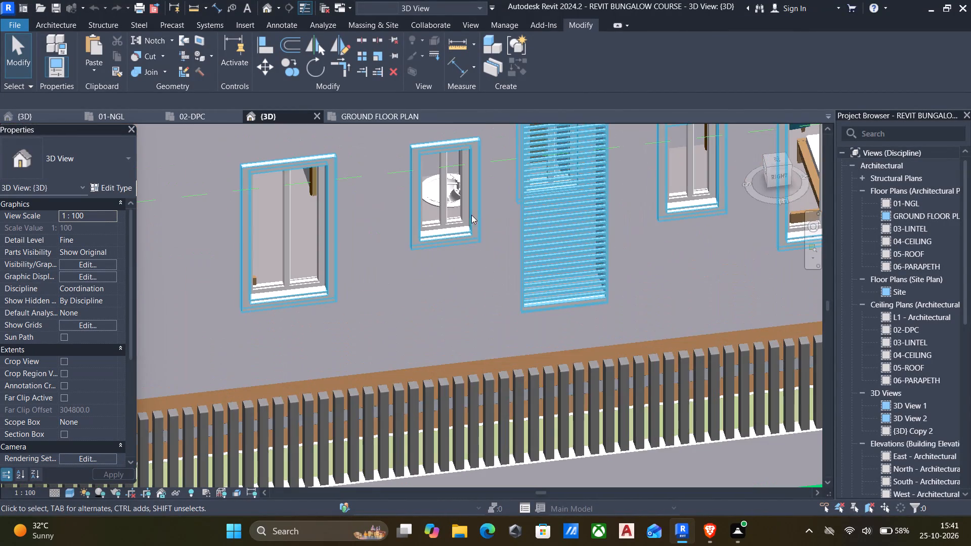
scroll(466, 210, "down", 7)
middle_click_drag(451, 222, 416, 225, "shift")
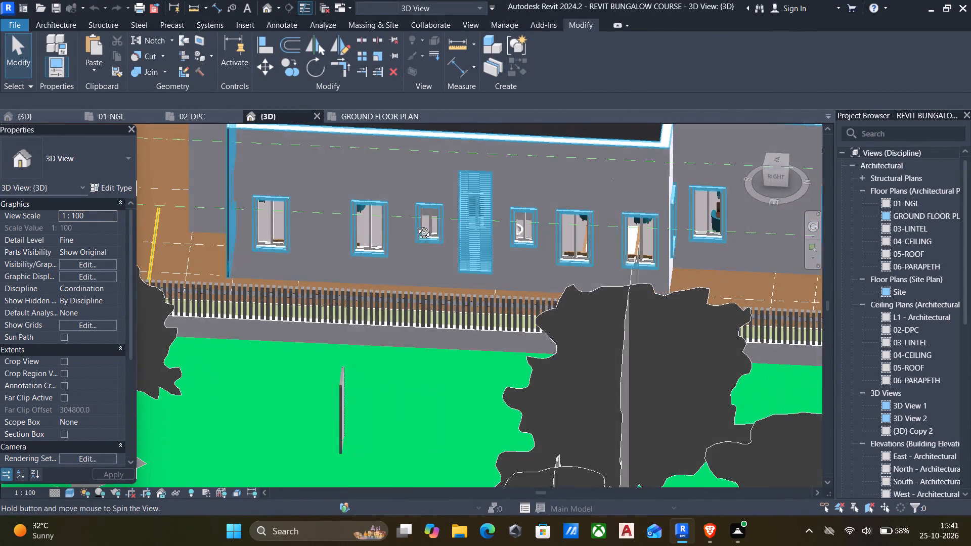
middle_click_drag(416, 225, 459, 210, "shift")
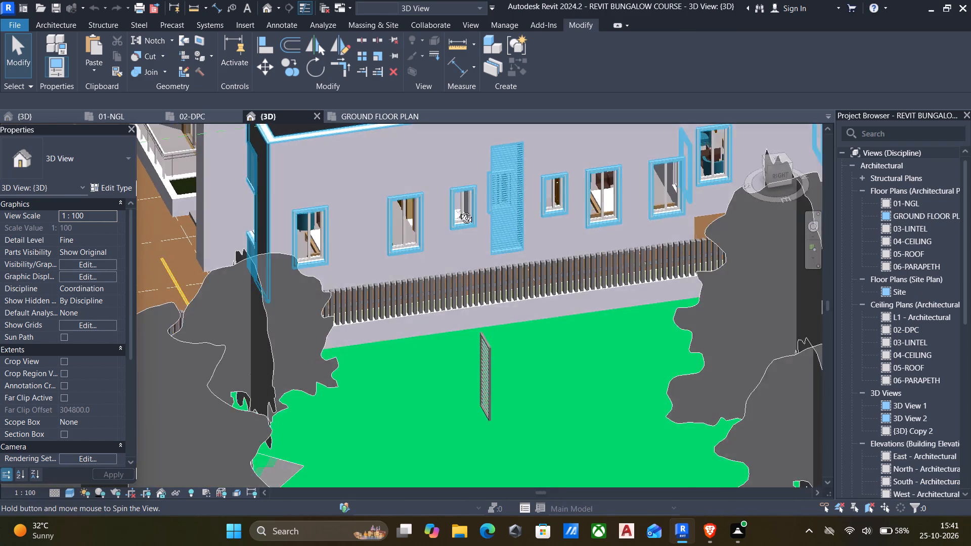
middle_click_drag(459, 210, 435, 203, "shift")
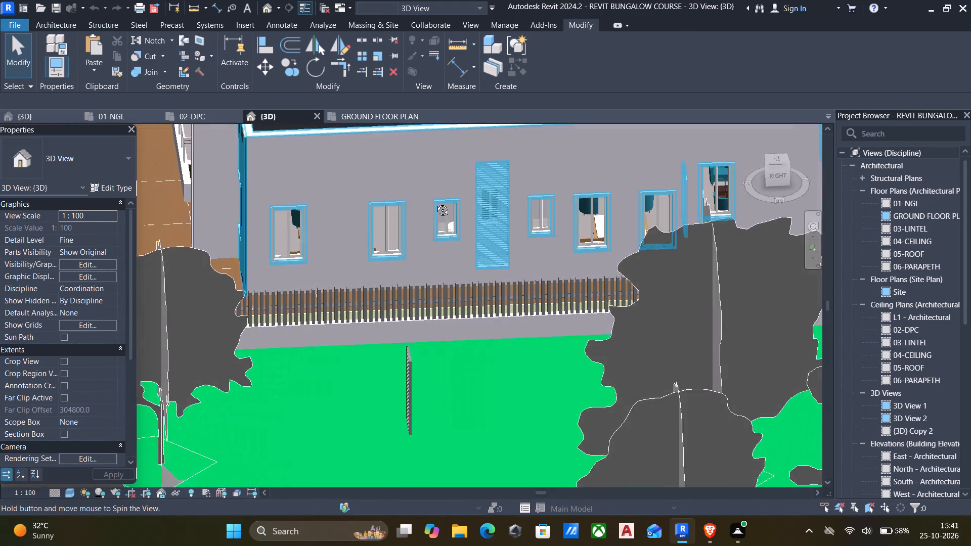
middle_click_drag(435, 203, 519, 204, "shift")
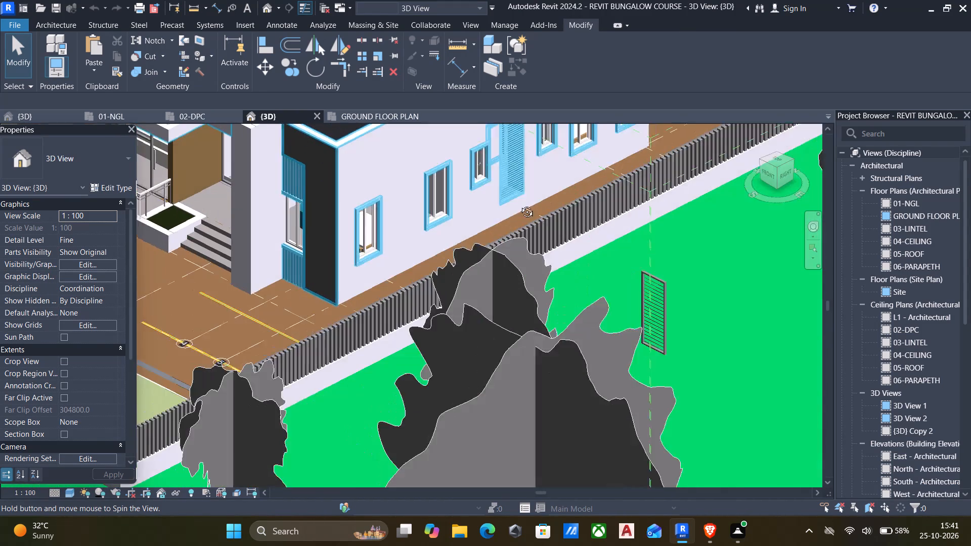
middle_click_drag(519, 204, 527, 203, "shift")
scroll(527, 203, "down", 5)
middle_click_drag(527, 204, 533, 378)
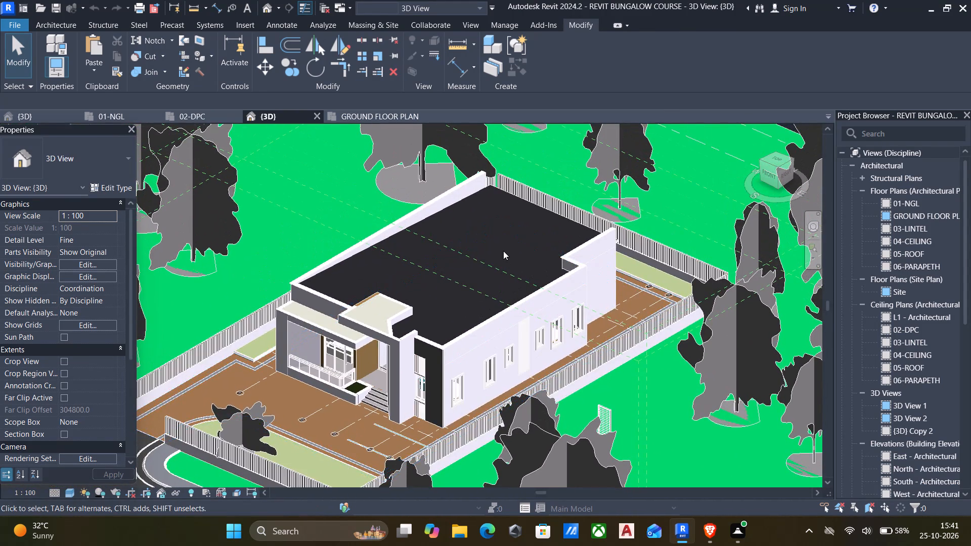
scroll(503, 250, "up", 1)
middle_click_drag(412, 349, 489, 300)
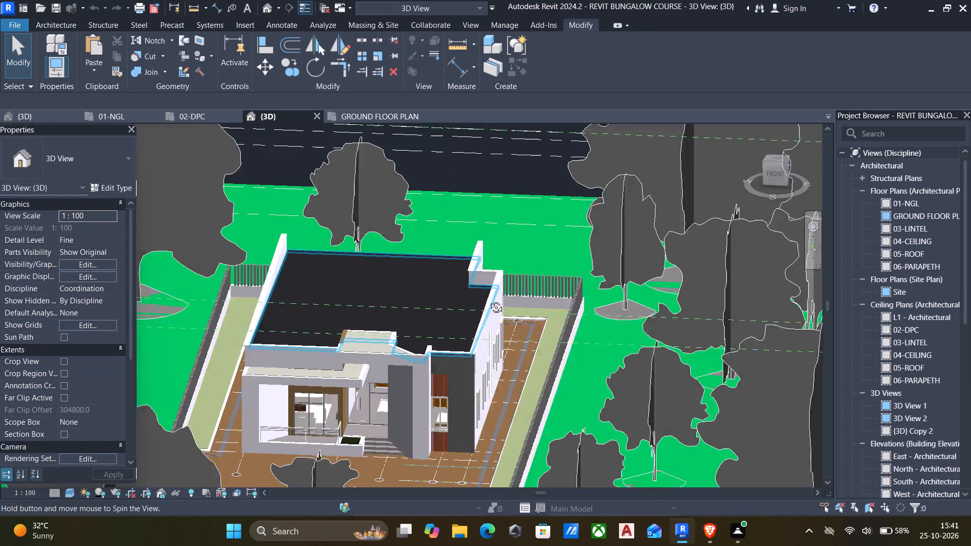
middle_click_drag(489, 300, 345, 318)
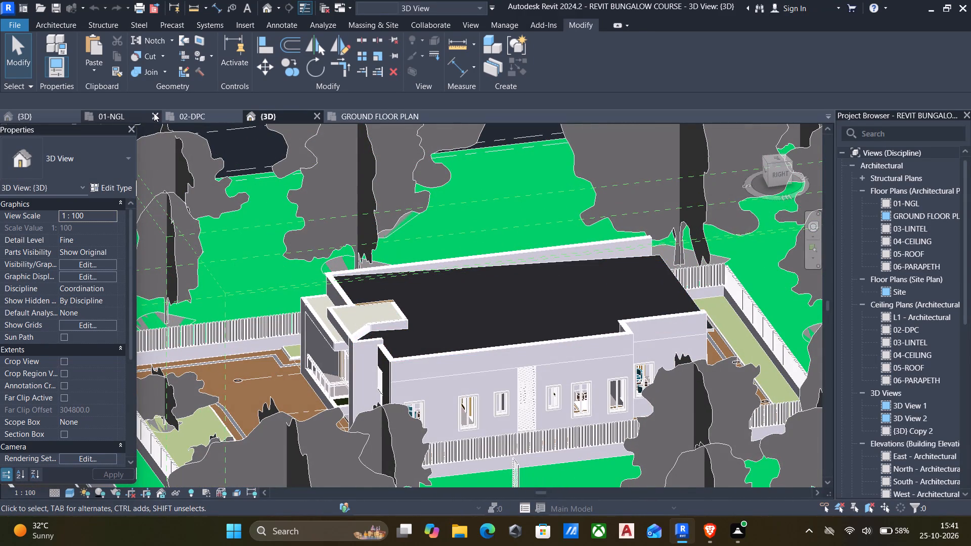
Examine the window arrangement of Modern Contemporary House Design-1 in the 02-DPC plan and along its east wall in 3D.
left_click(190, 118)
scroll(339, 262, "down", 4)
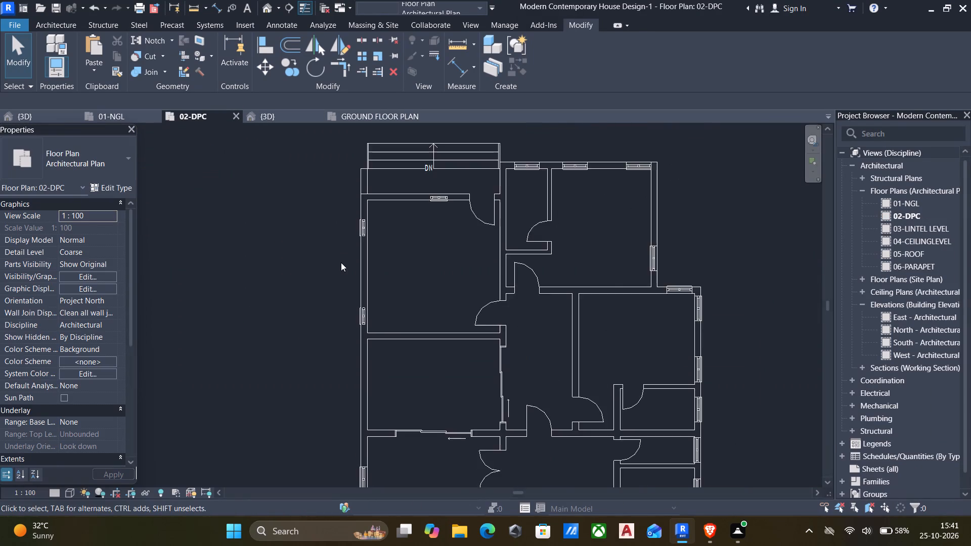
scroll(341, 263, "down", 2)
left_click(271, 10)
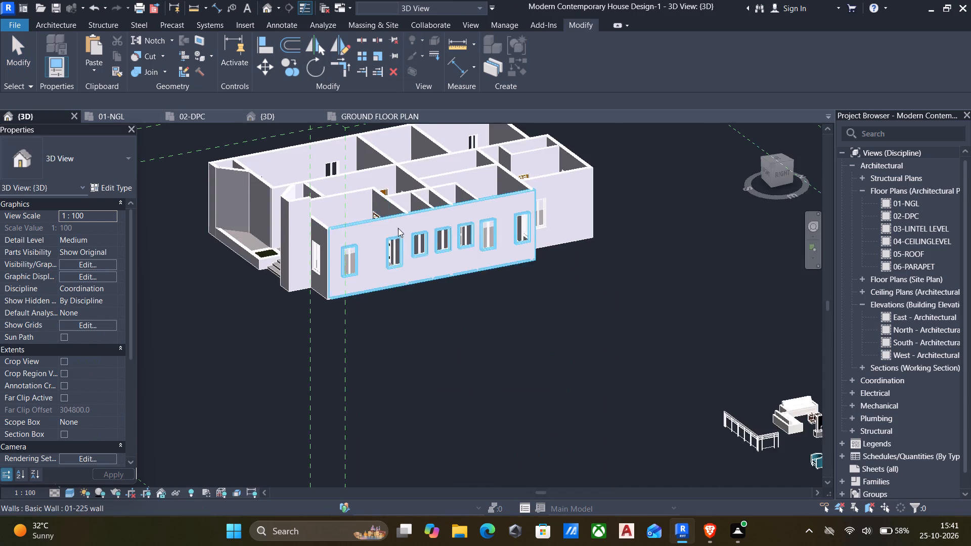
scroll(401, 233, "down", 2)
middle_click_drag(415, 260, 368, 253, "shift")
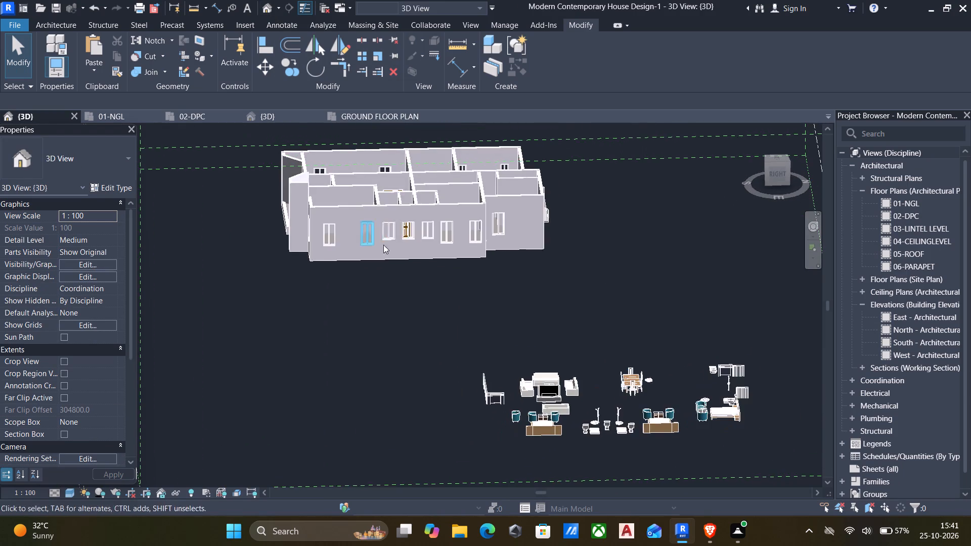
scroll(403, 232, "up", 6)
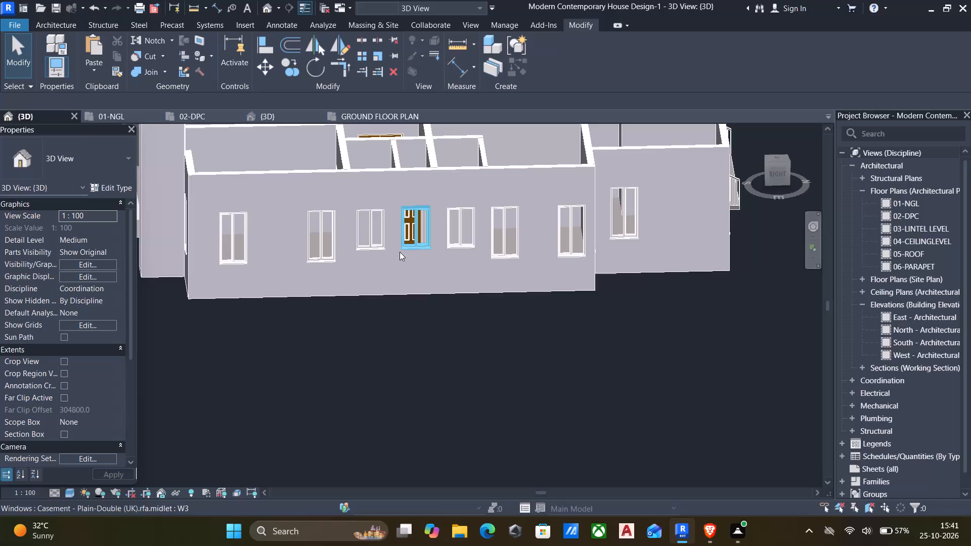
scroll(370, 299, "down", 1)
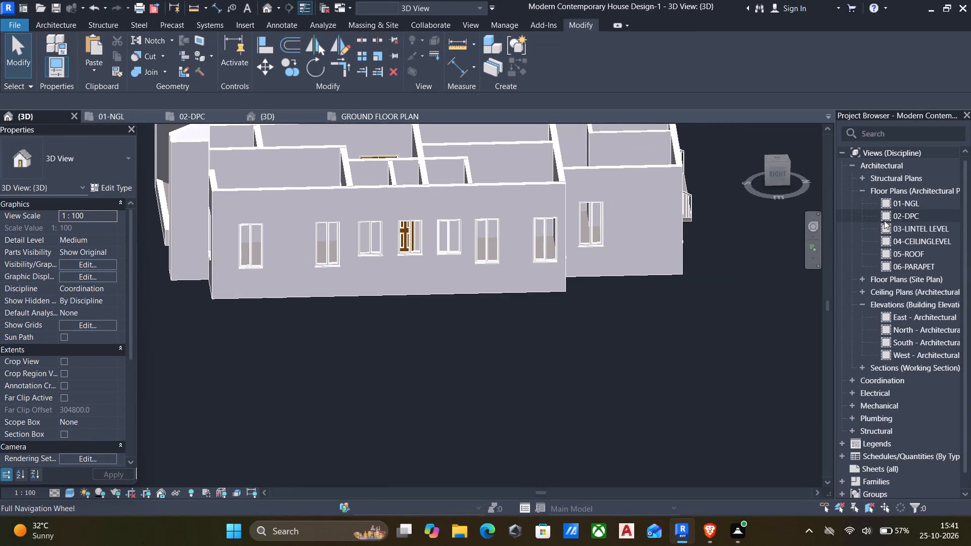
In the 02-DPC plan, draw a 02-150 WALL partition across the middle small east room, from its north wall to its south wall.
double_click(884, 220)
scroll(543, 345, "down", 7)
middle_click_drag(543, 350, 538, 298)
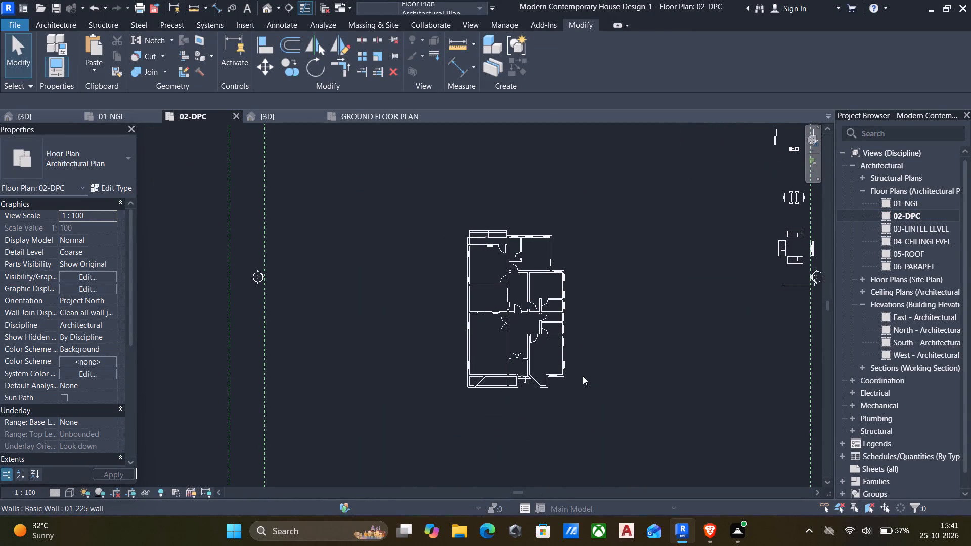
scroll(558, 336, "up", 10)
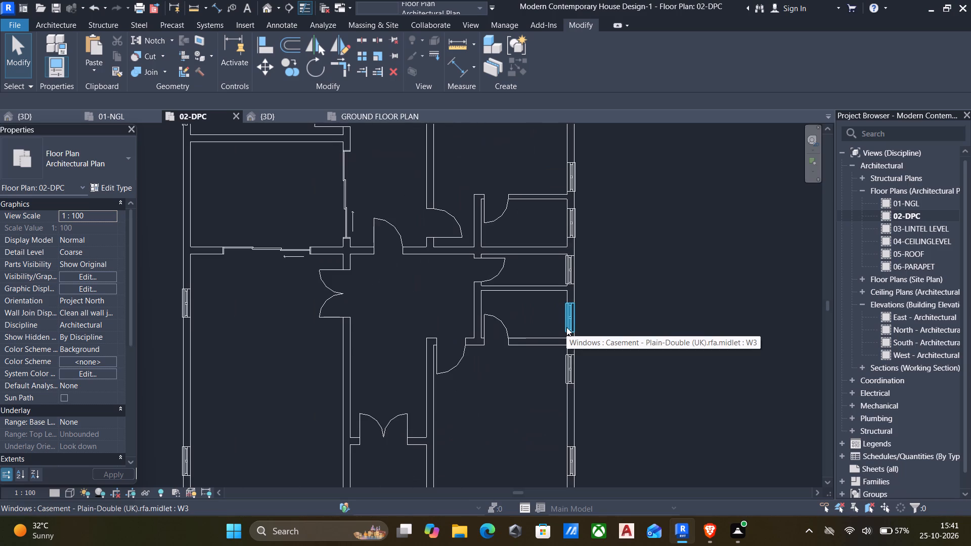
scroll(566, 327, "up", 3)
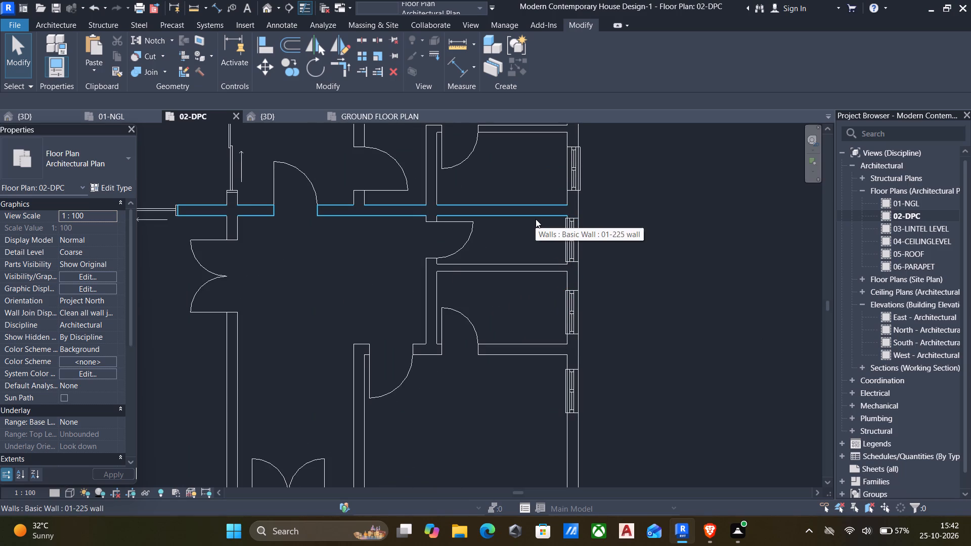
type("wa")
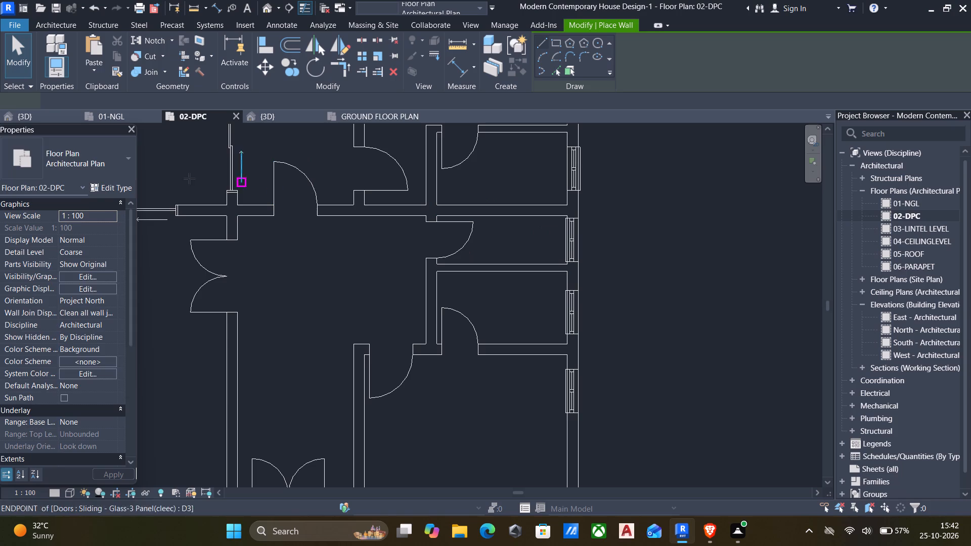
left_click(72, 154)
scroll(51, 239, "up", 6)
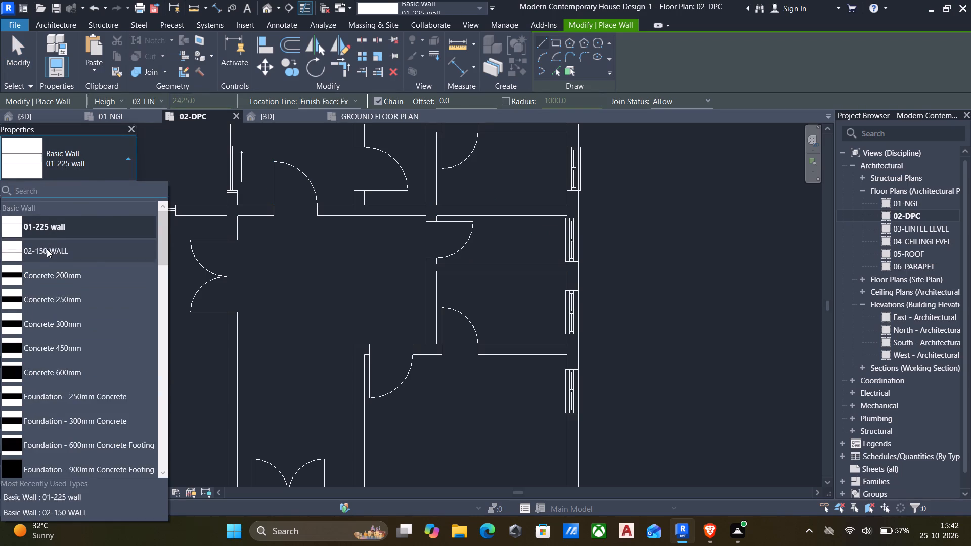
left_click(47, 249)
scroll(508, 254, "up", 2)
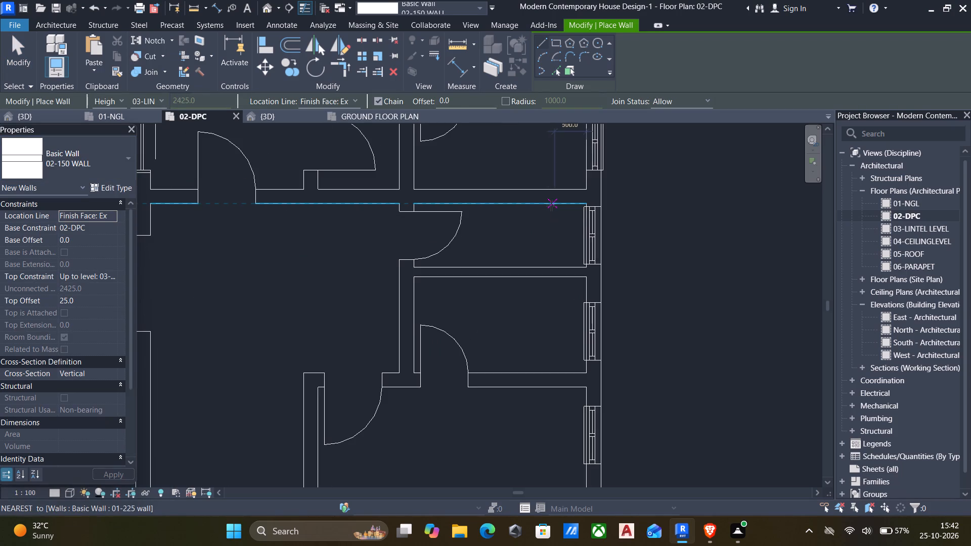
left_click(551, 205)
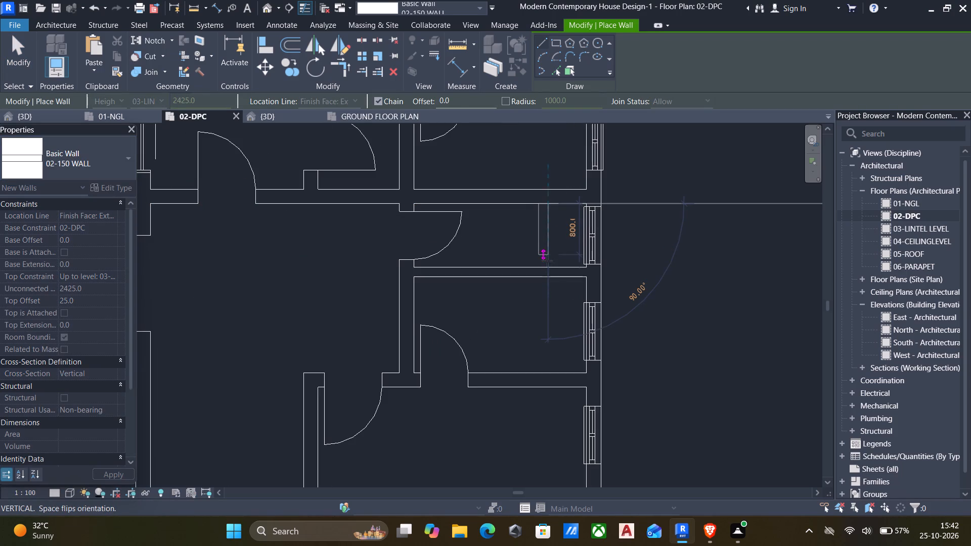
left_click(547, 265)
key("Escape")
key("Escape")
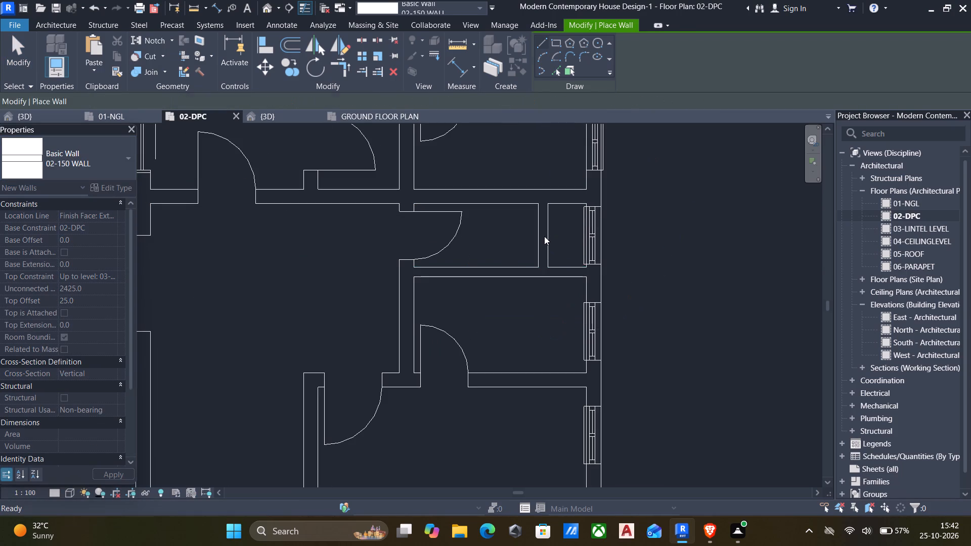
Nudge the new partition east so that it stands 520 mm from the east wall.
left_click(544, 236)
key("Right")
key("Right")
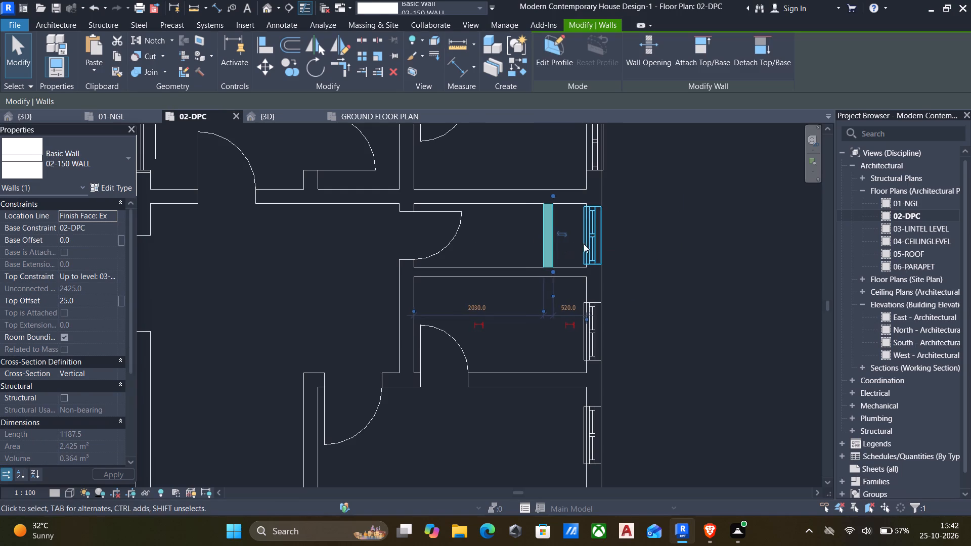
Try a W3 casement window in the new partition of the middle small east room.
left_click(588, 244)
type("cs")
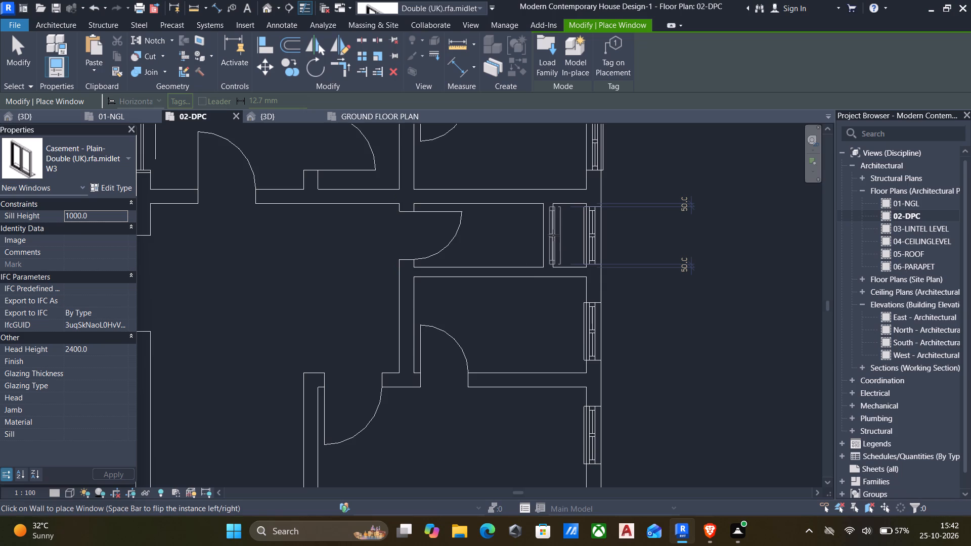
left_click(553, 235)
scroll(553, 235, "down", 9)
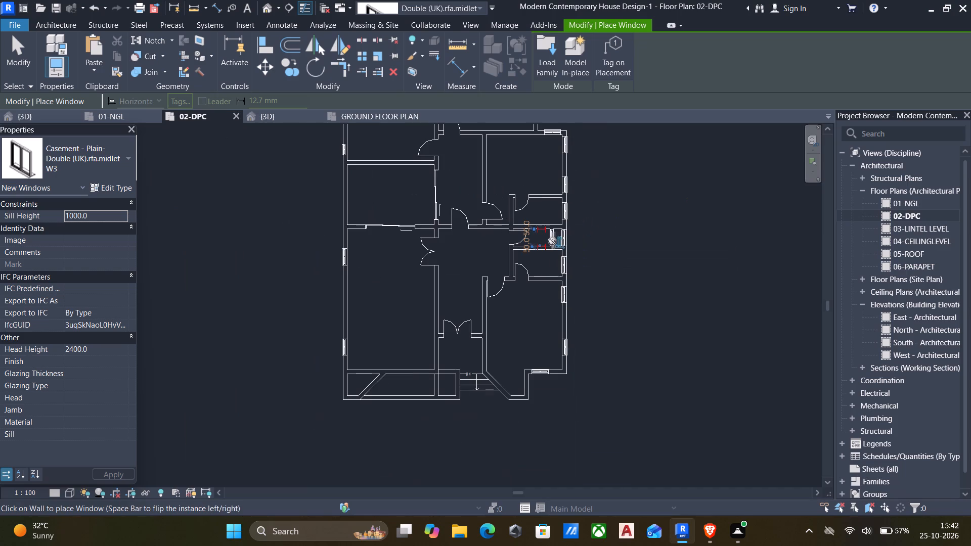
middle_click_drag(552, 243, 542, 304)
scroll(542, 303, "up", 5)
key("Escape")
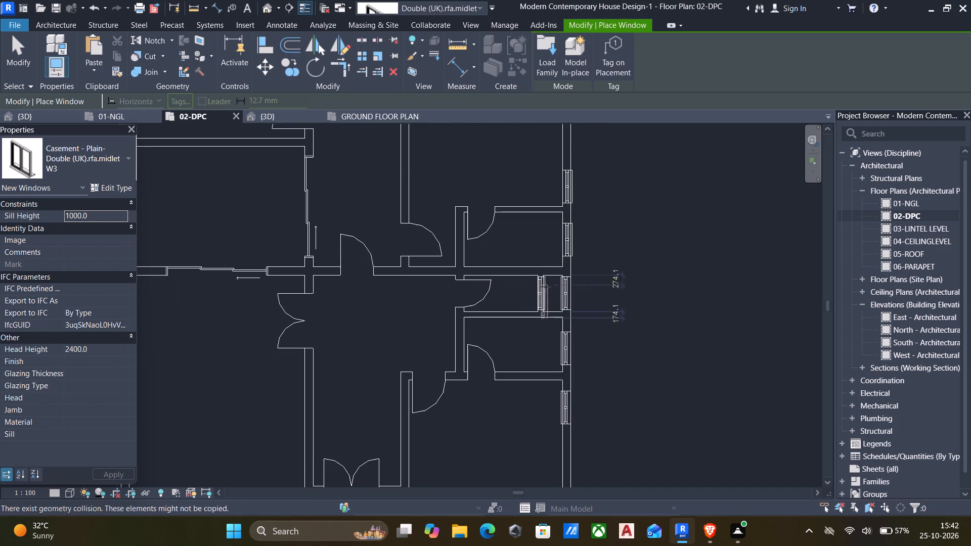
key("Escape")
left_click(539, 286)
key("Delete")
Place a W2 casement window in the new partition, 200 mm from each adjoining wall.
scroll(385, 265, "down", 5)
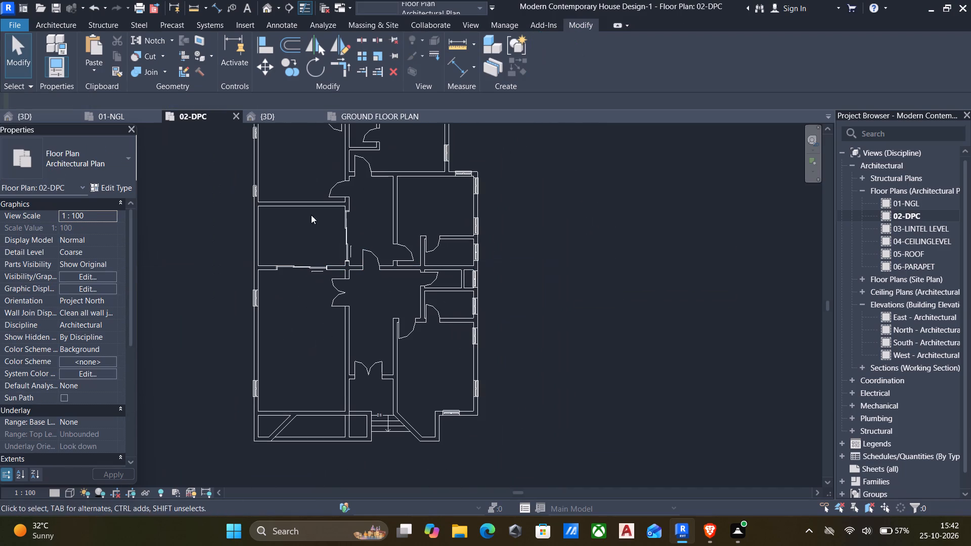
left_click(257, 189)
type("cs")
scroll(464, 281, "up", 9)
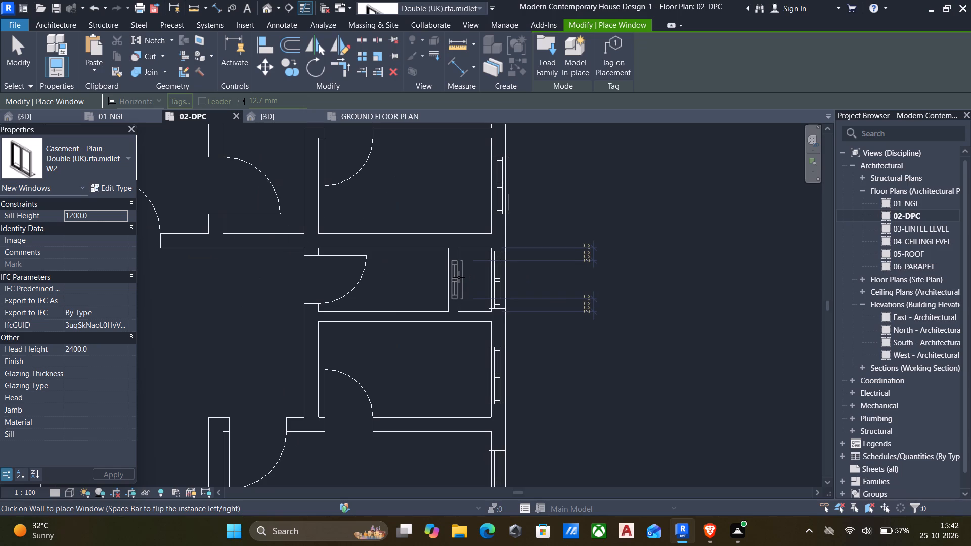
left_click(459, 277)
scroll(503, 301, "down", 4)
key("Escape")
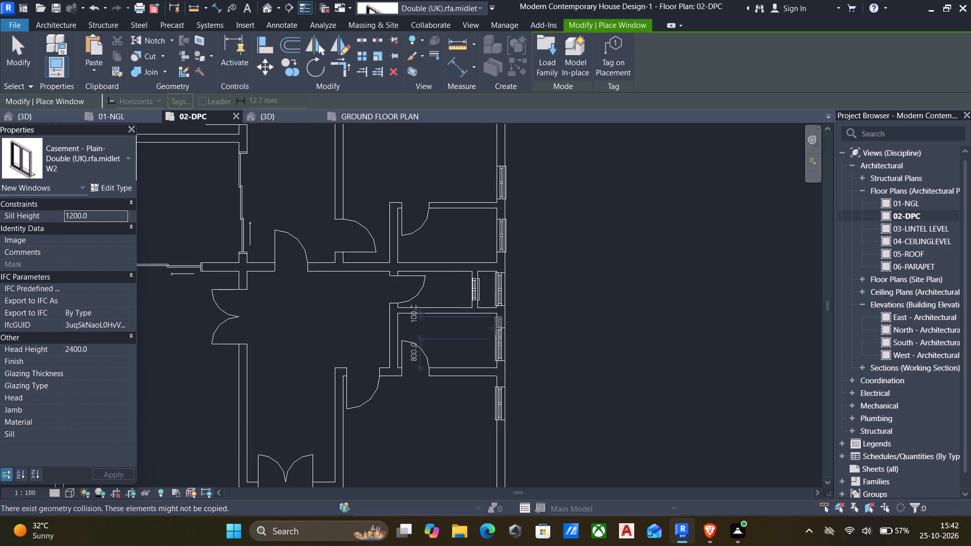
key("Escape")
Replace the east window of the small room south of the partitioned room with a W2 casement, 450 mm from each side wall.
left_click(500, 345)
key("Delete")
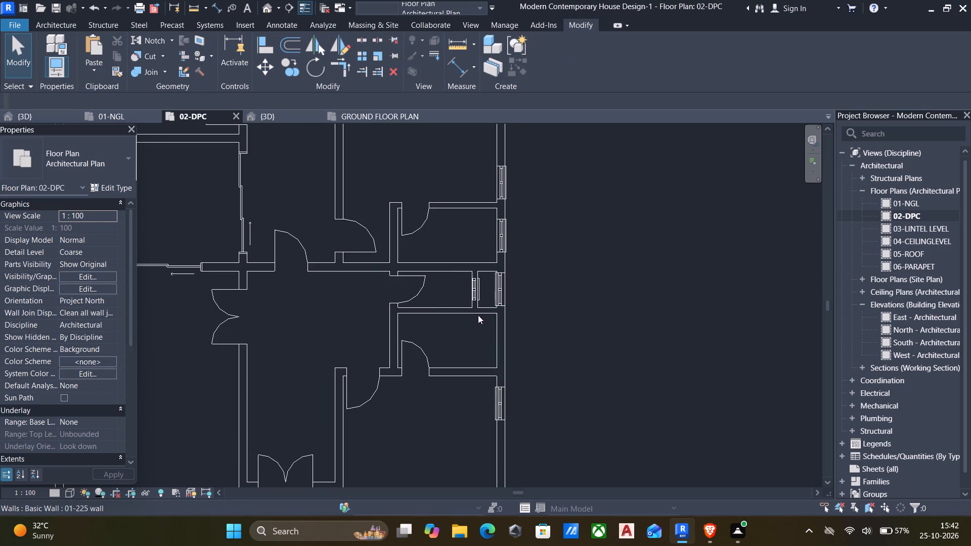
left_click(474, 291)
type("cs")
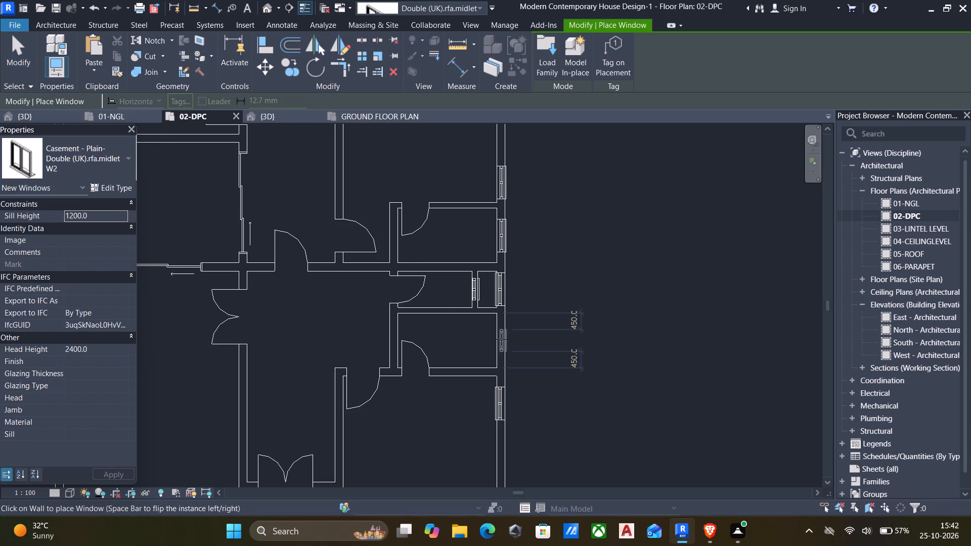
left_click(500, 339)
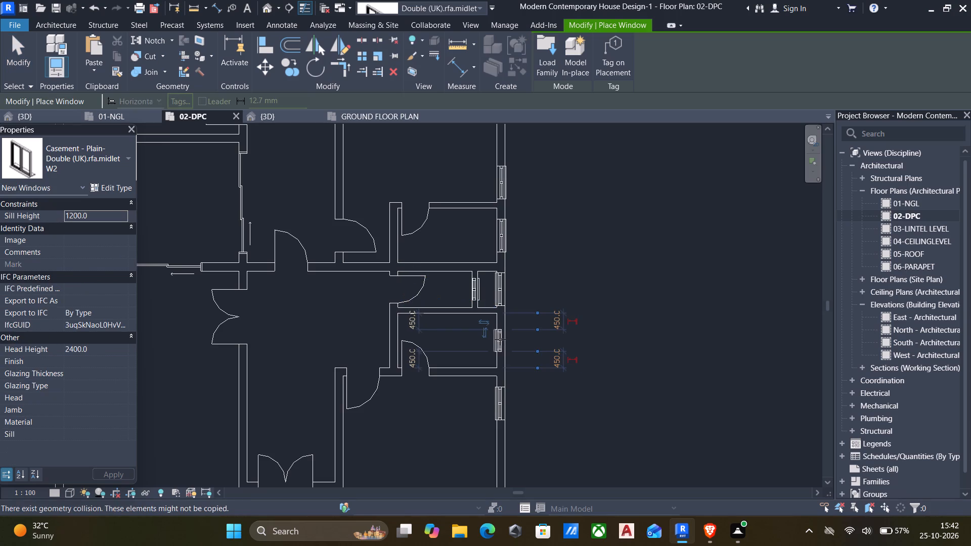
key("Escape")
key("Escape")
Delete the middle small room's window in the exterior east wall.
left_click(496, 294)
key("Delete")
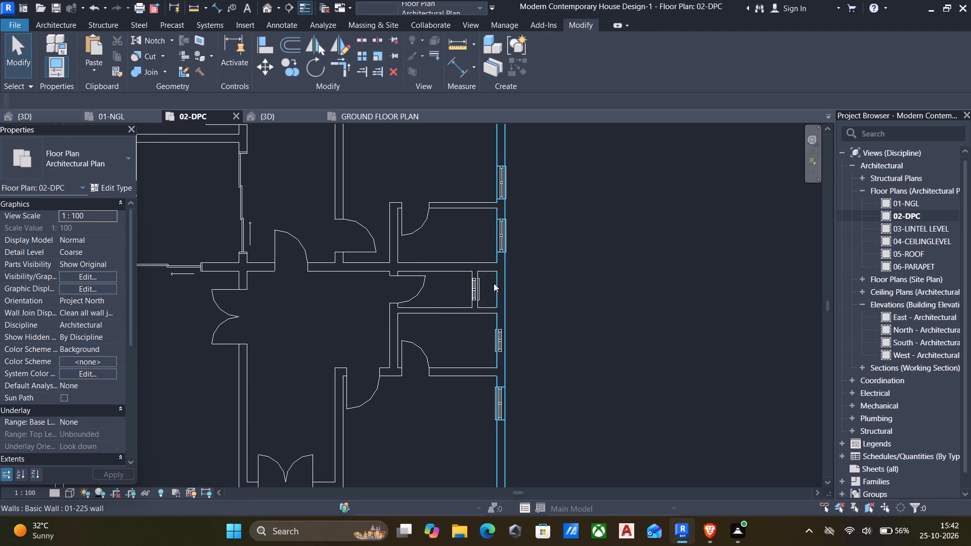
Replace the east window of the small room north of the partitioned room with a W2 casement, 450 mm from each side wall.
left_click(497, 244)
key("Delete")
left_click(476, 288)
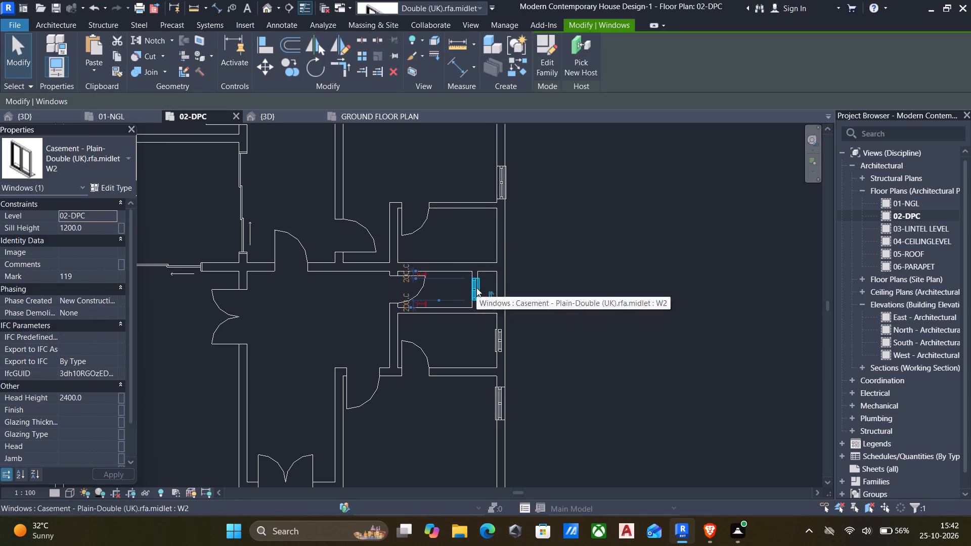
type("cs")
left_click(504, 241)
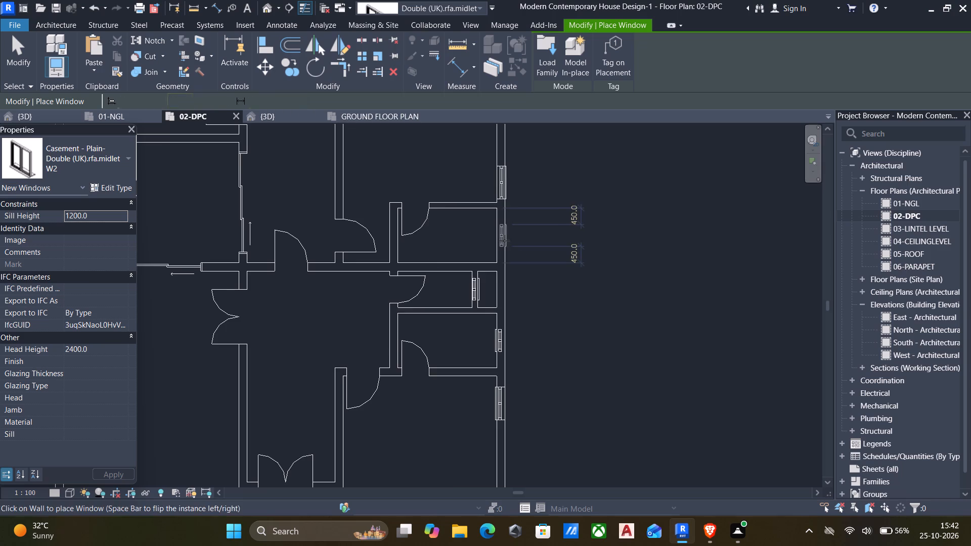
scroll(514, 331, "down", 3)
key("Escape")
Replace the north-wall window of the small room beside the entrance steps with a W2 casement centred between its side walls.
scroll(519, 383, "down", 1)
middle_click_drag(520, 384, 522, 383)
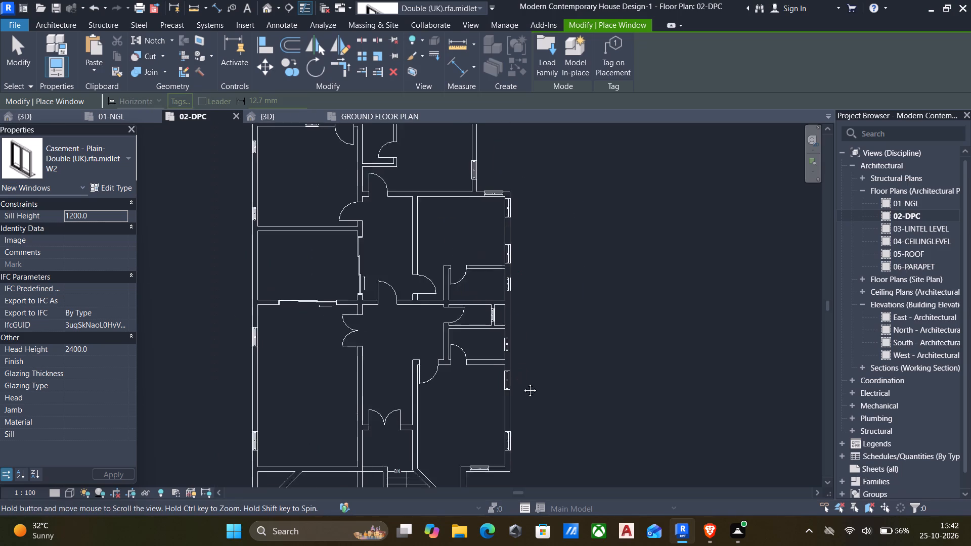
middle_click_drag(522, 383, 583, 433)
middle_click_drag(434, 191, 429, 258)
key("Escape")
scroll(444, 216, "up", 4)
left_click(443, 215)
key("Delete")
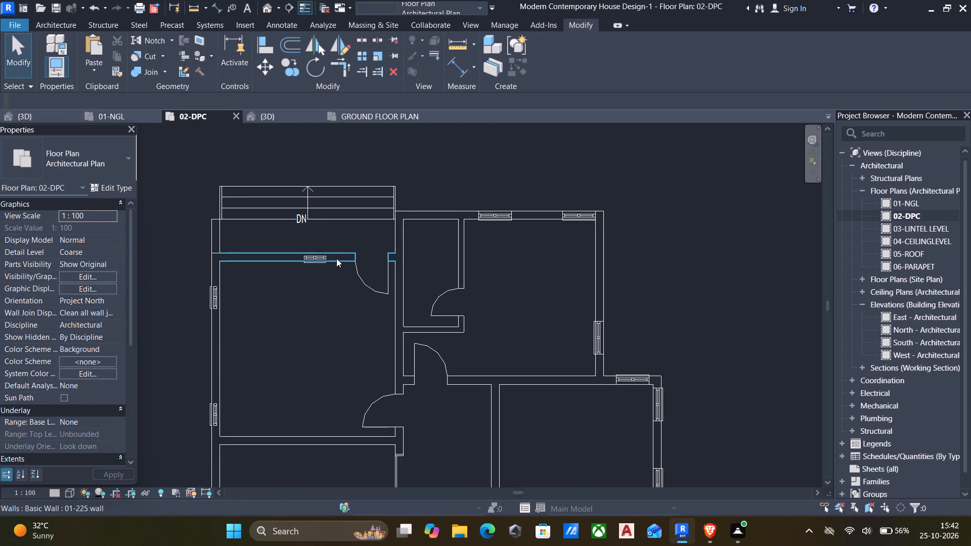
left_click(321, 258)
key("c")
key("s")
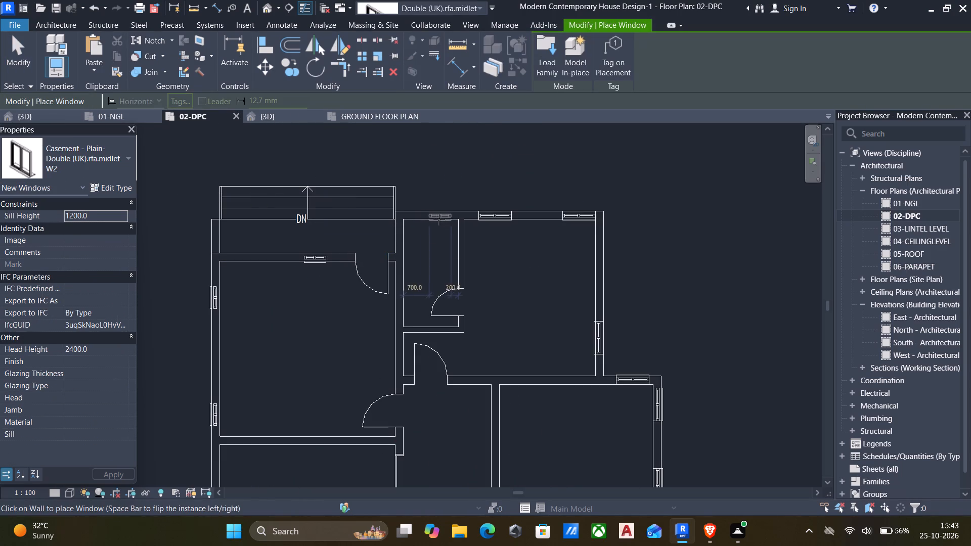
left_click(432, 218)
key("Escape")
key("Escape")
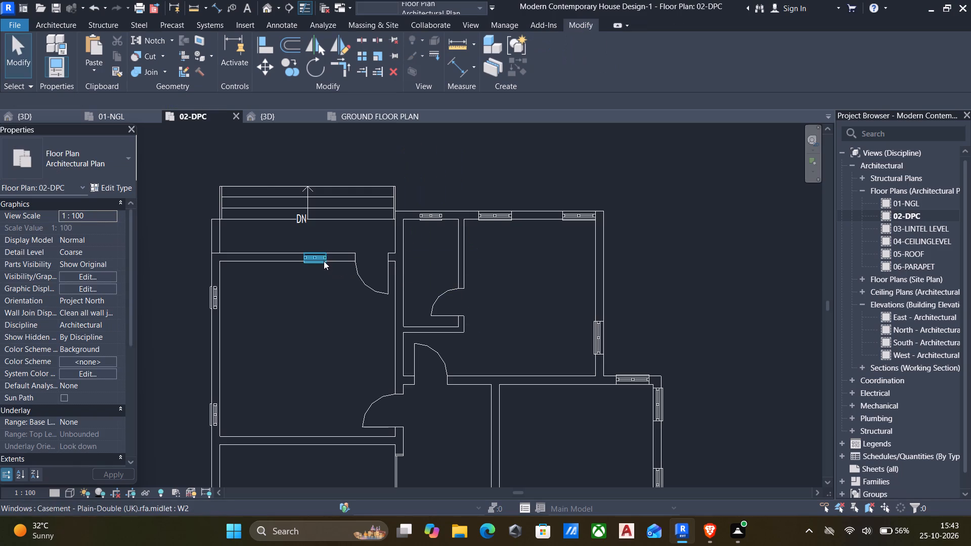
Delete the three W2 windows of the northwest room, one in its north wall and two in its west wall.
left_click(323, 255)
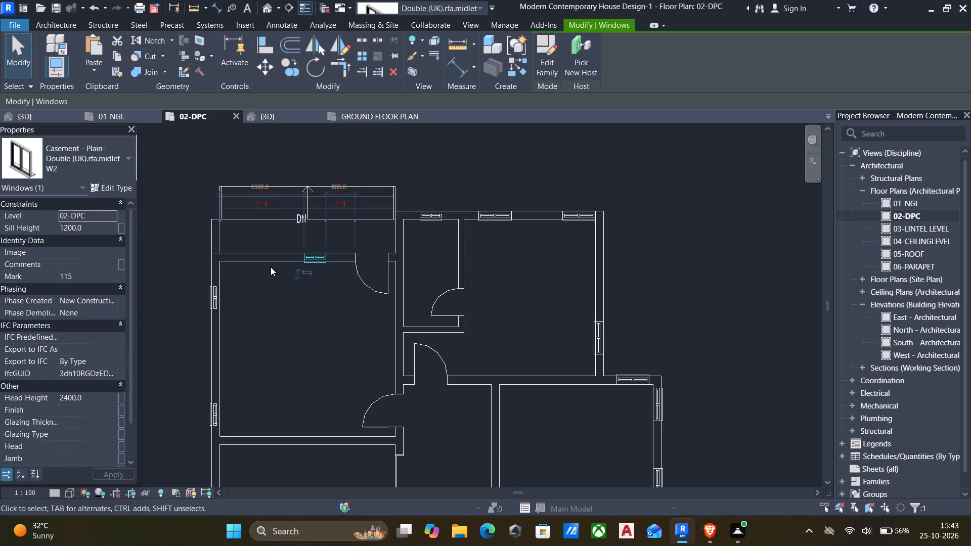
key("Delete")
left_click(213, 291)
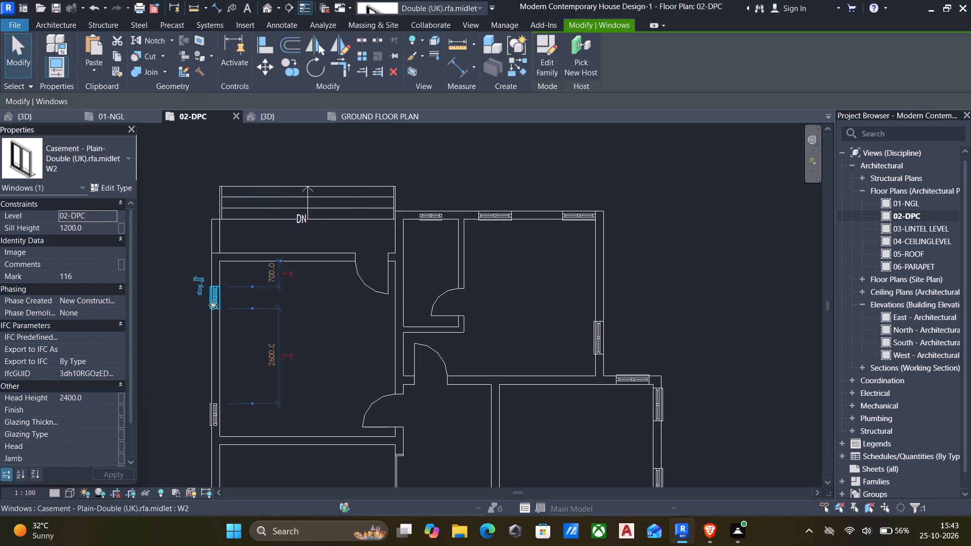
key("Delete")
left_click(212, 411)
key("Delete")
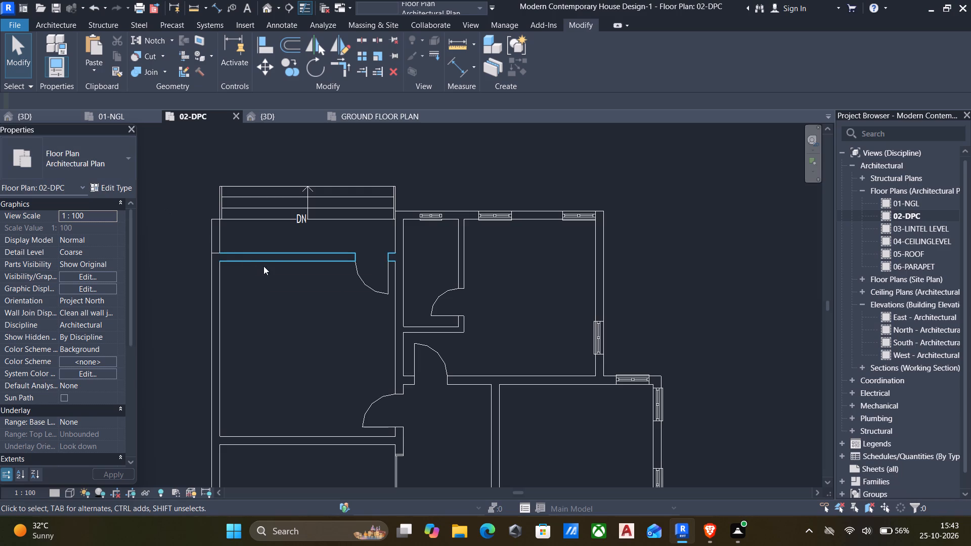
Place W3 casements in the northwest room: north wall 500 mm from the door, west wall 500 mm and 400 mm from its corners.
key("w")
key("b")
key("w")
key("n")
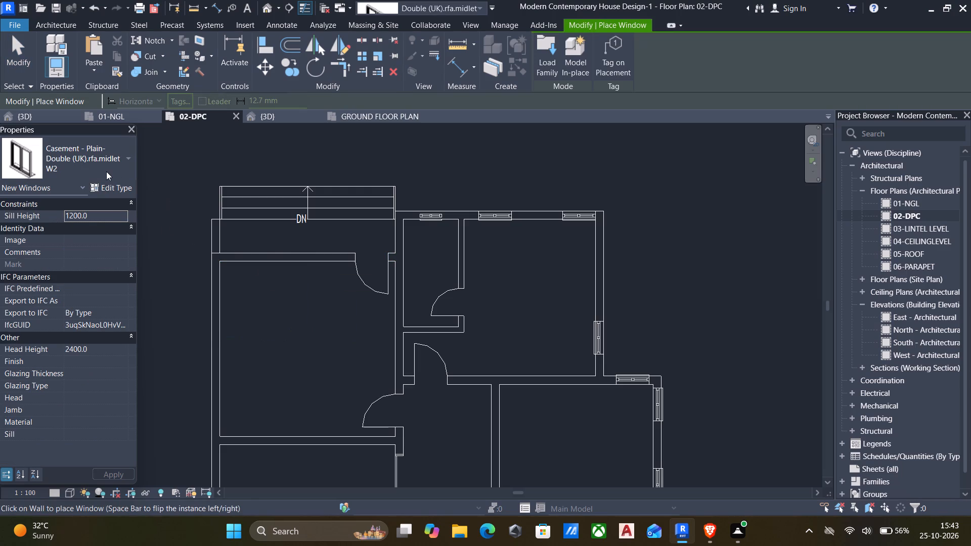
left_click(106, 171)
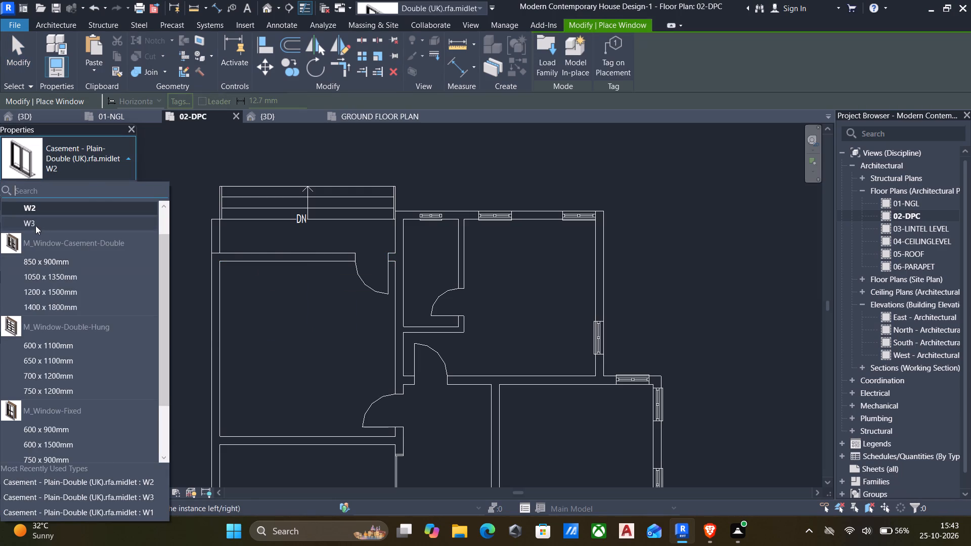
left_click(35, 225)
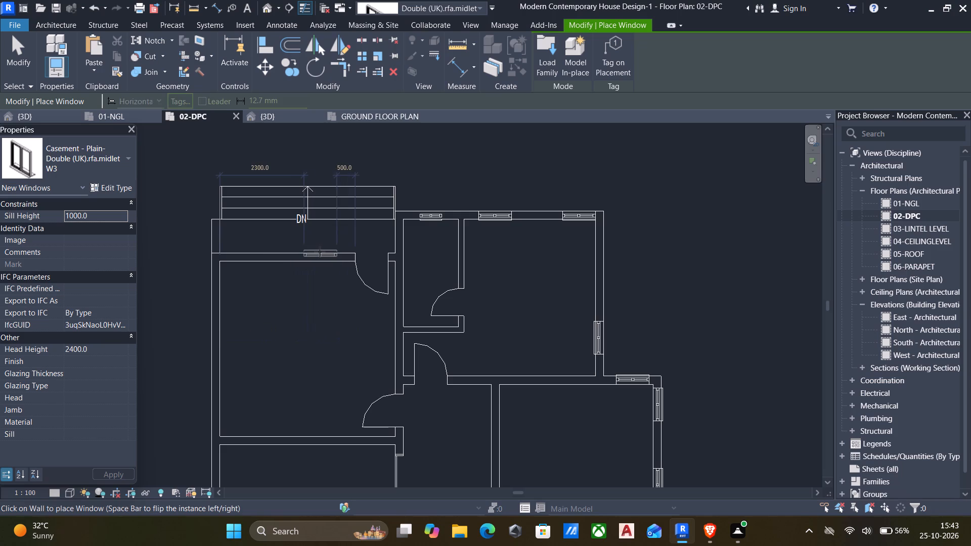
left_click(319, 262)
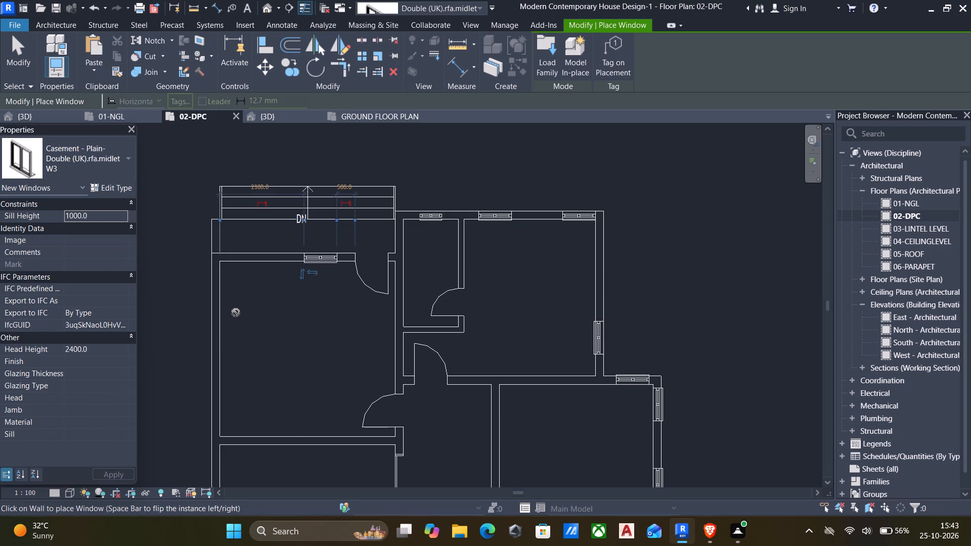
left_click(218, 296)
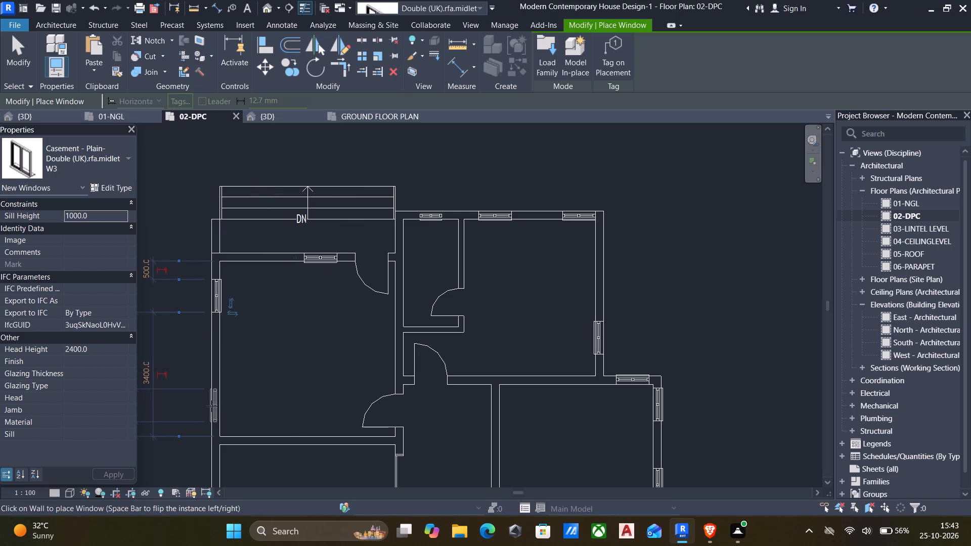
left_click(211, 407)
Examine the revised windows on the north, west and east facades in 3D, ending at the partitioned small east room.
scroll(357, 323, "down", 4)
middle_click_drag(357, 323, 370, 259)
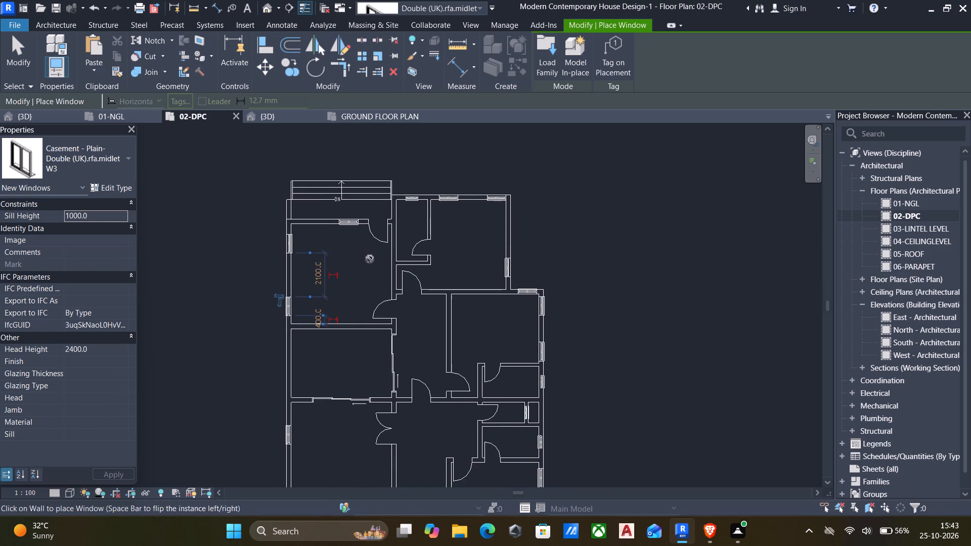
middle_click_drag(370, 259, 364, 276)
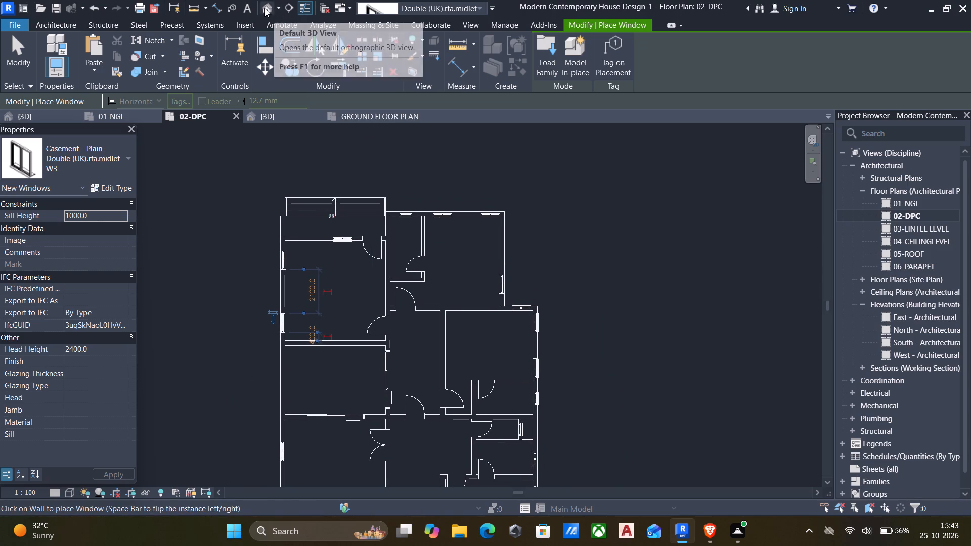
left_click(264, 8)
scroll(298, 188, "down", 4)
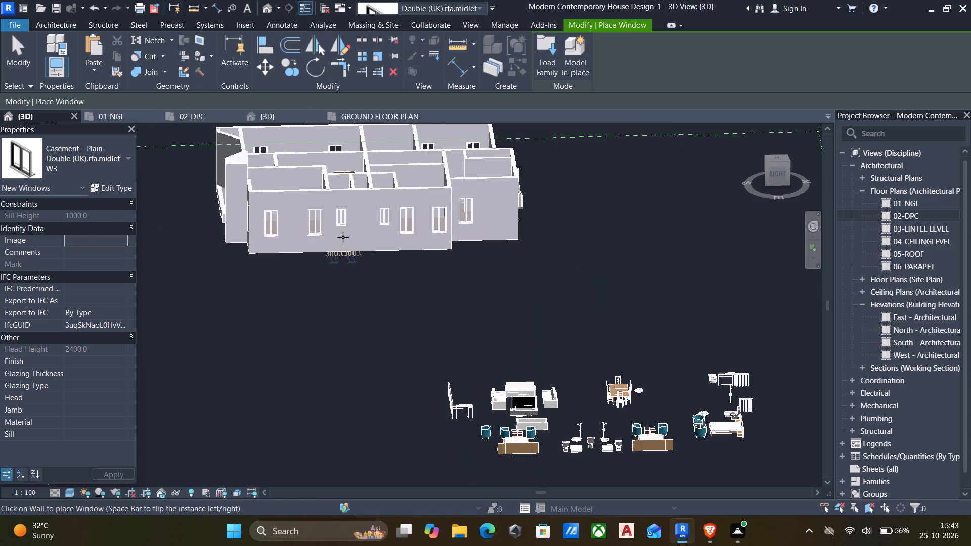
key("Escape")
middle_click_drag(504, 304, 295, 345, "shift")
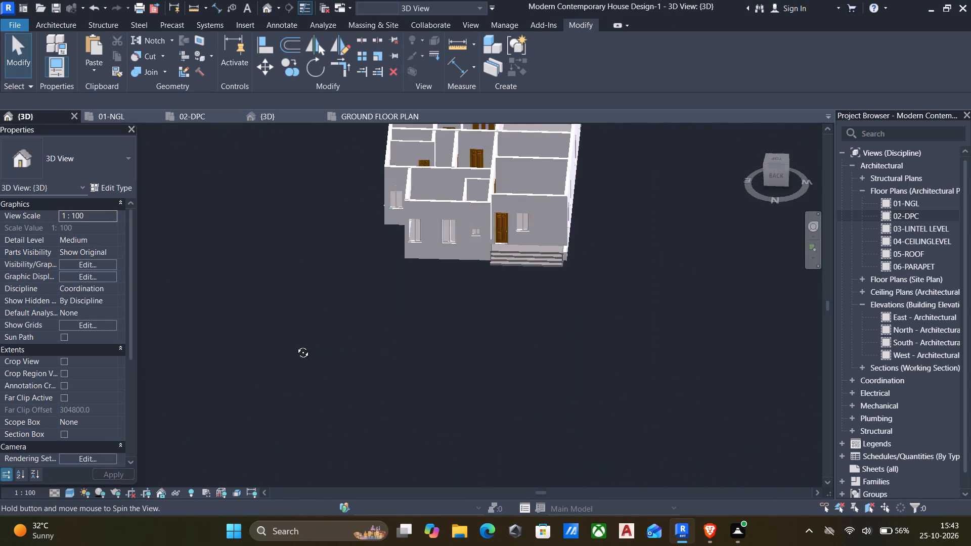
middle_click_drag(295, 345, 209, 343, "shift")
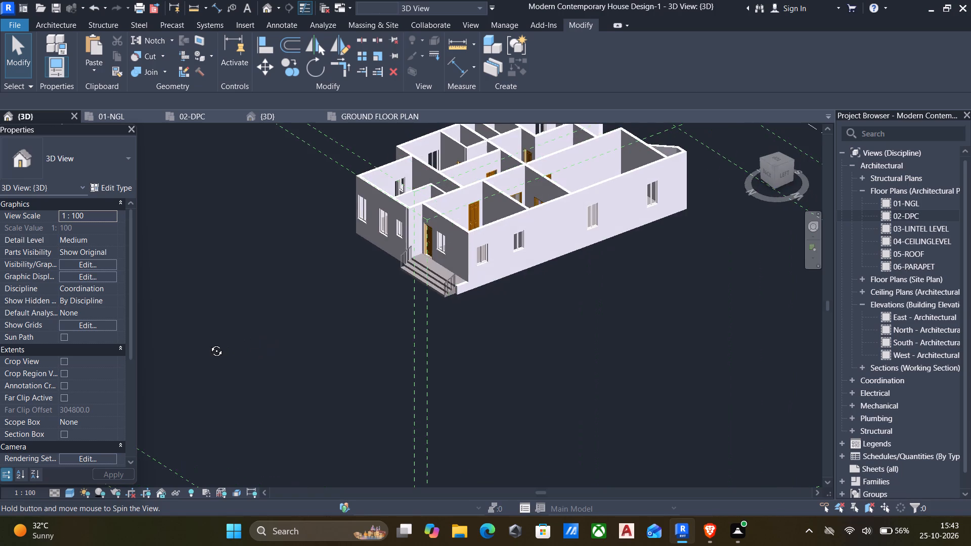
middle_click_drag(209, 343, 291, 306, "shift")
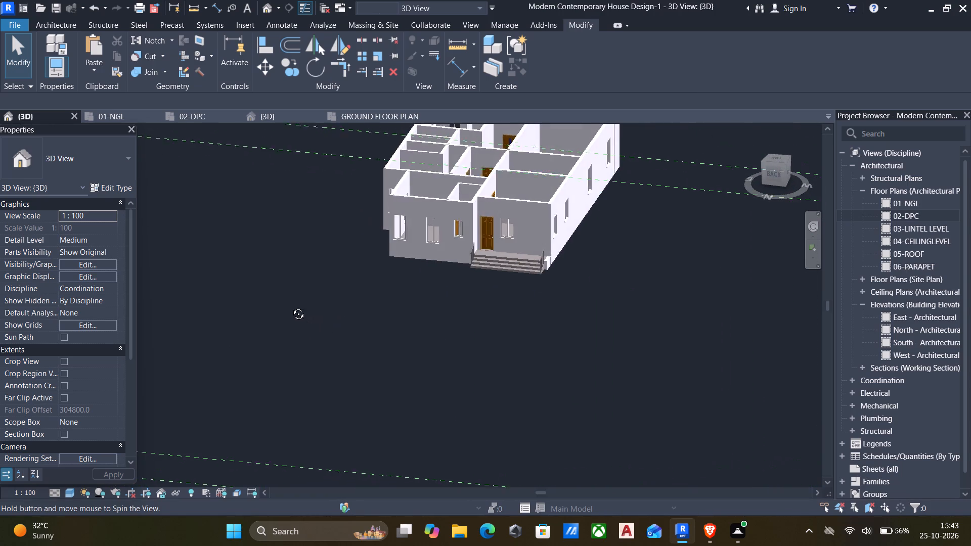
middle_click_drag(291, 306, 291, 306, "shift")
scroll(467, 233, "up", 5)
scroll(402, 249, "down", 4)
middle_click_drag(395, 263, 443, 263, "shift")
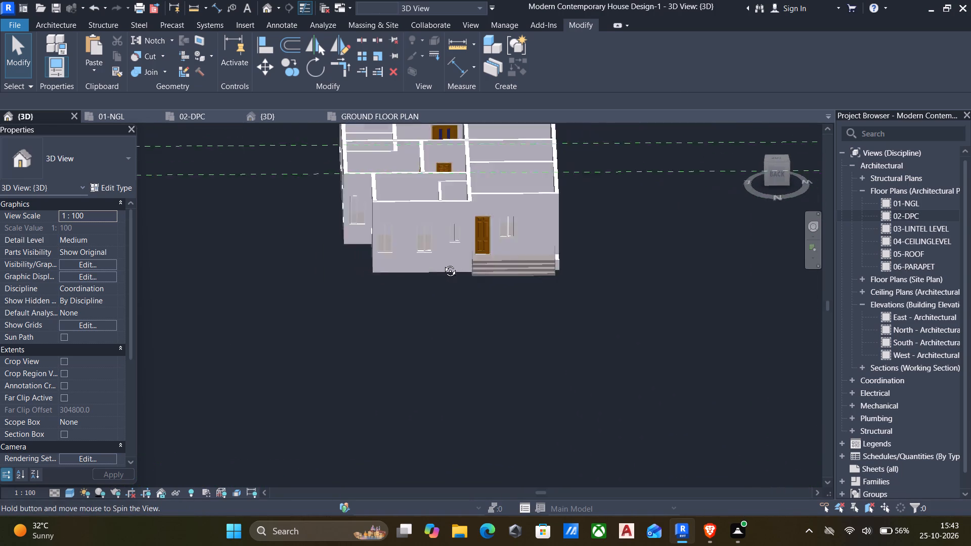
middle_click_drag(443, 263, 495, 333, "shift")
scroll(491, 323, "down", 5)
middle_click_drag(462, 283, 505, 332, "shift")
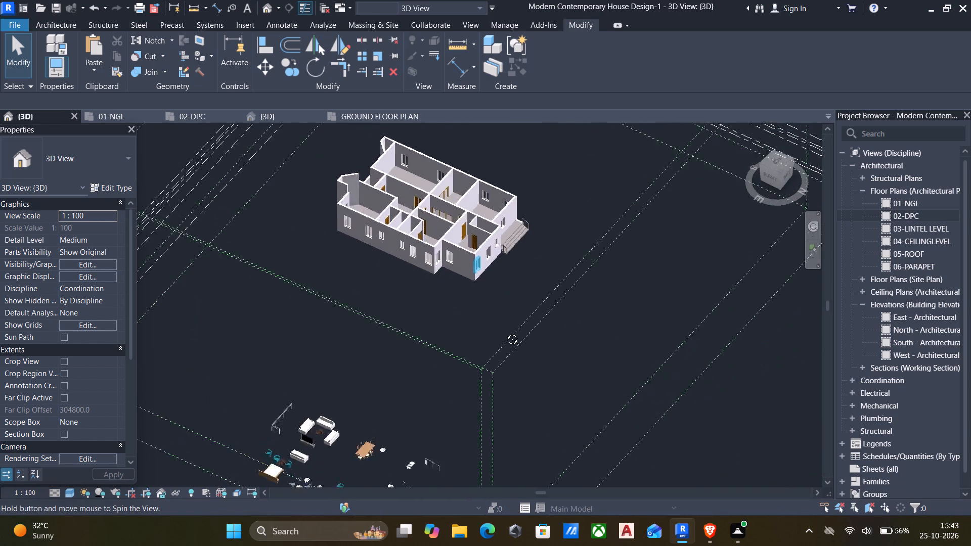
middle_click_drag(505, 332, 516, 437, "shift")
scroll(505, 383, "down", 1)
scroll(343, 241, "up", 6)
scroll(475, 230, "up", 5)
middle_click_drag(463, 288, 494, 267, "shift")
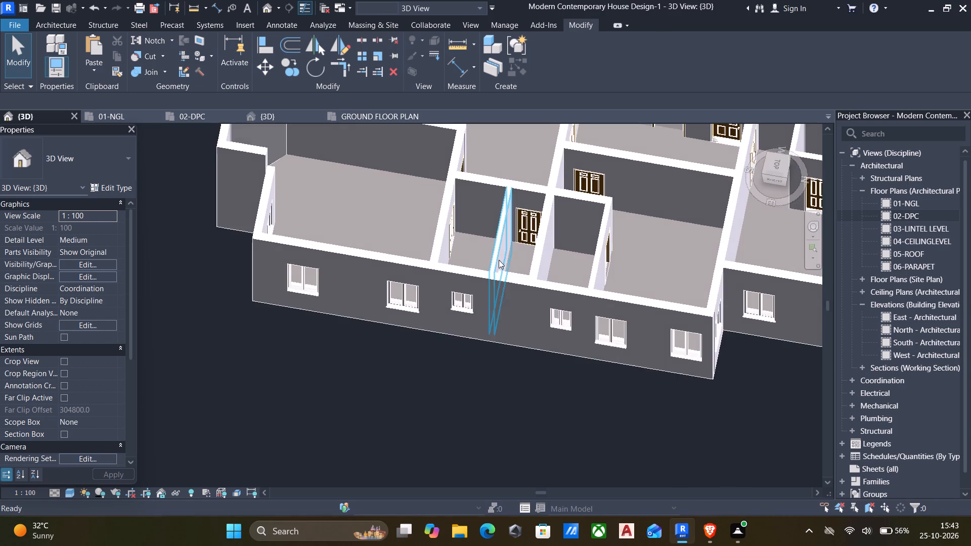
Set the top constraint of the short 150 mm partition with the window in the narrow east room to level 05-ROOF.
scroll(506, 253, "up", 4)
middle_click_drag(504, 305, 496, 362, "shift")
middle_click_drag(498, 321, 480, 435)
scroll(480, 435, "up", 1)
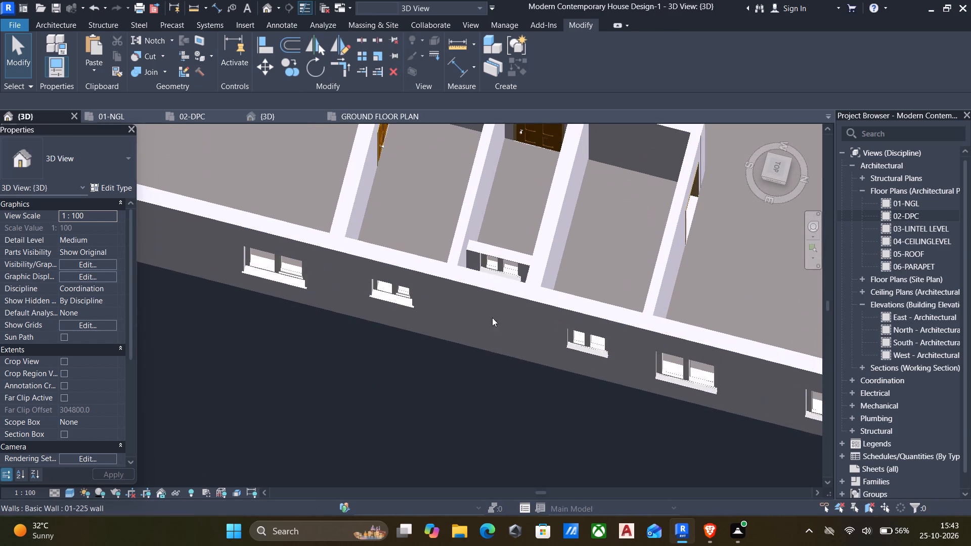
left_click(474, 246)
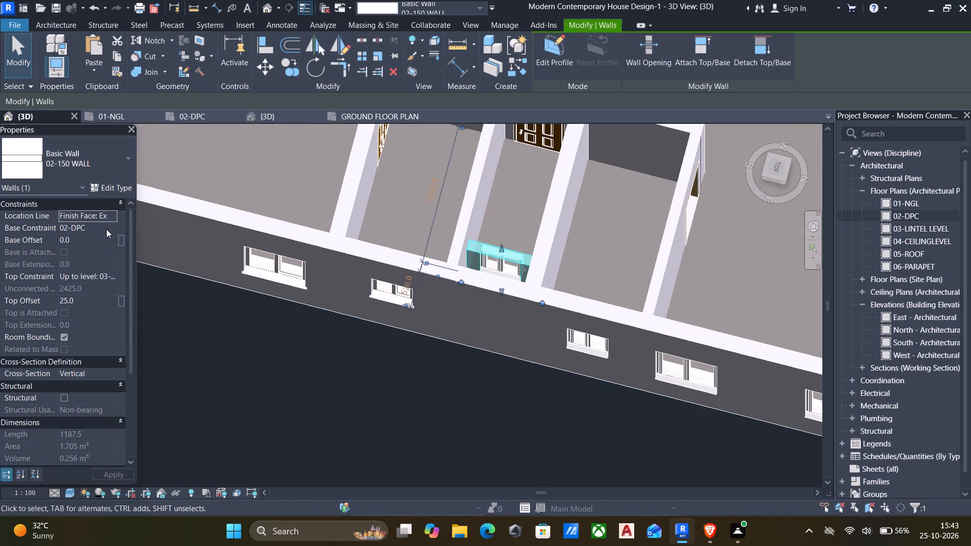
left_click(344, 256)
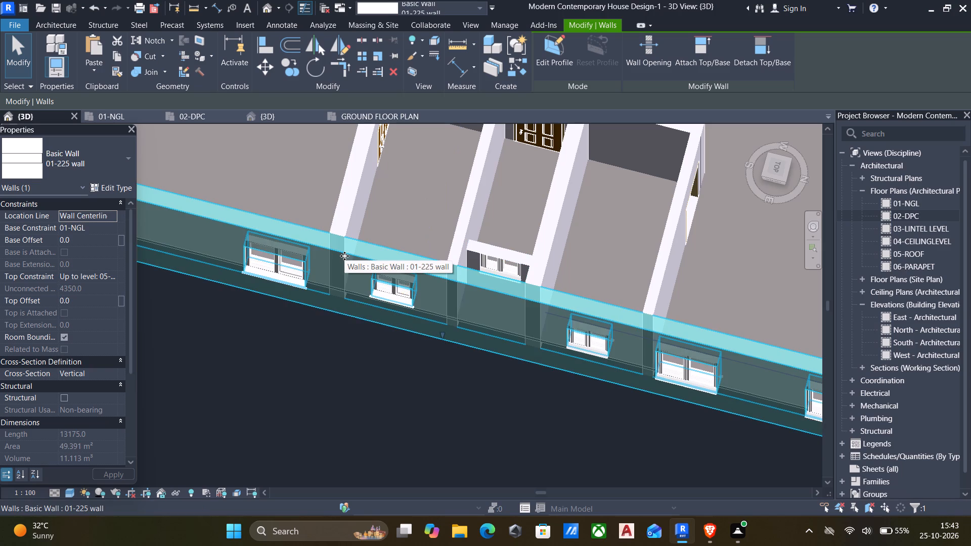
left_click(472, 245)
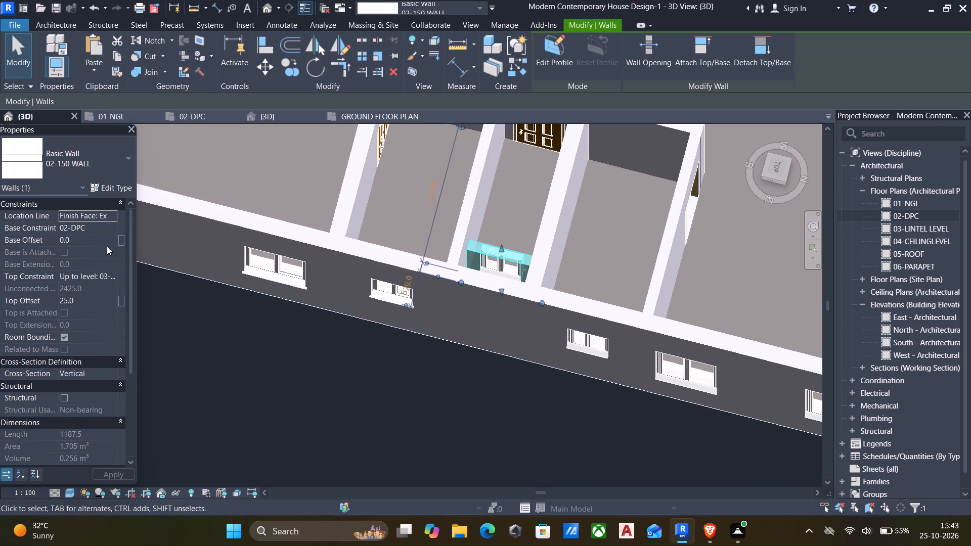
left_click(115, 276)
scroll(108, 325, "down", 4)
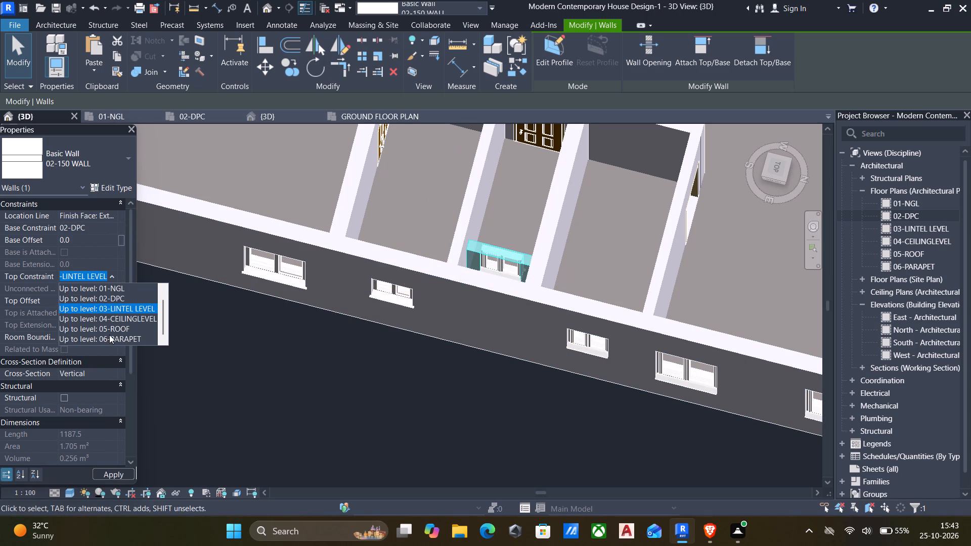
left_click(114, 328)
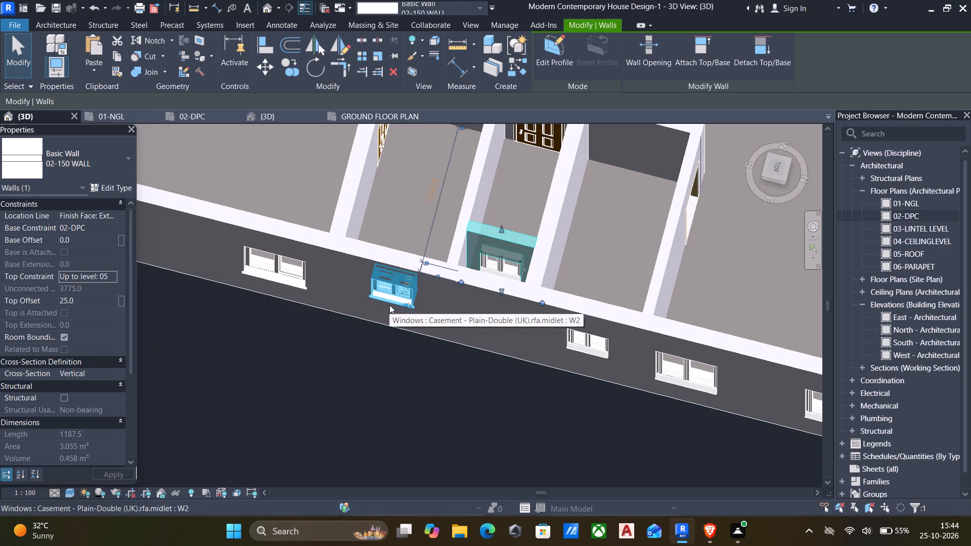
key("Escape")
Examine the house in 3D from all sides, checking the partitions and the windows on the east, front and rear facades.
scroll(390, 314, "down", 5)
middle_click_drag(393, 344, 430, 270, "shift")
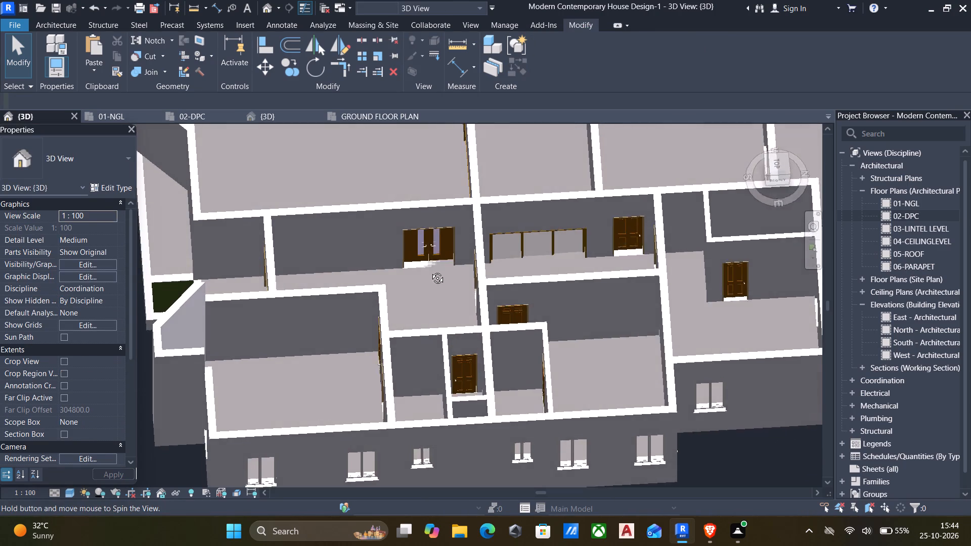
middle_click_drag(430, 270, 434, 228, "shift")
scroll(477, 438, "down", 1)
middle_click_drag(473, 437, 476, 295)
middle_click_drag(474, 339, 464, 214, "shift")
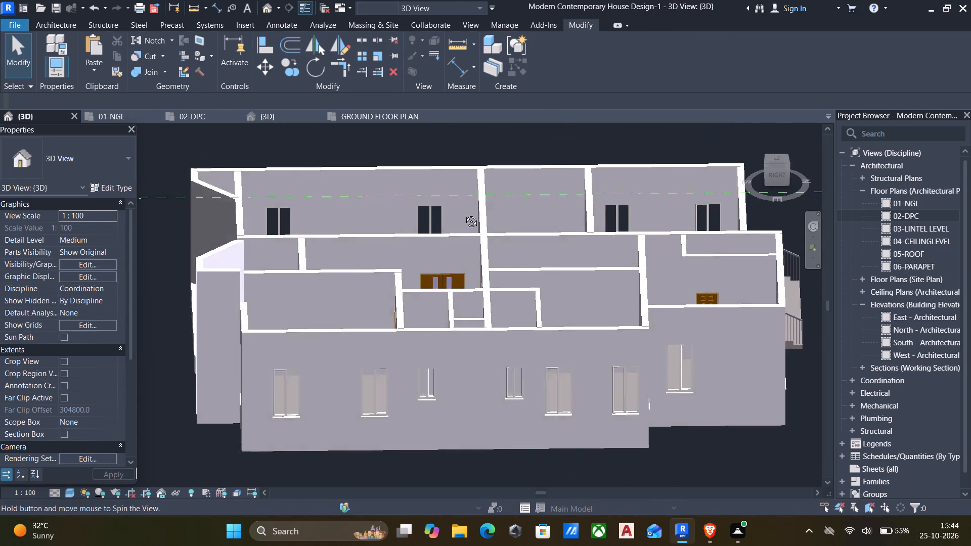
middle_click_drag(464, 214, 464, 213, "shift")
middle_click_drag(440, 378, 439, 300)
middle_click_drag(437, 321, 466, 269, "shift")
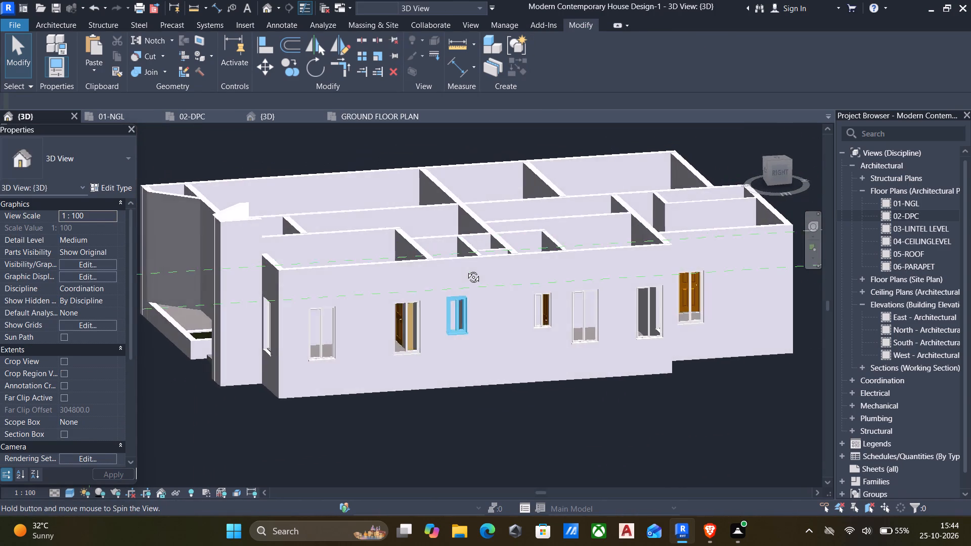
middle_click_drag(466, 269, 447, 252, "shift")
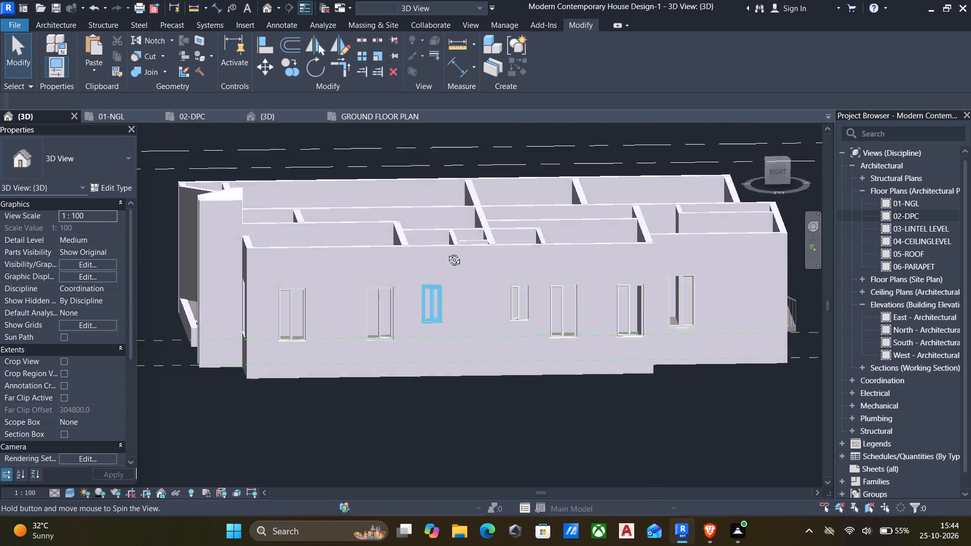
middle_click_drag(447, 252, 600, 243, "shift")
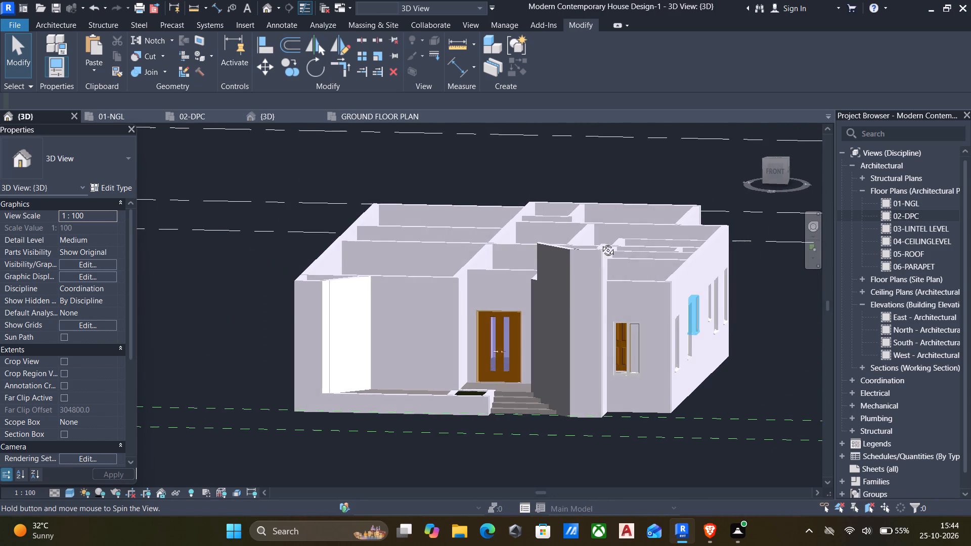
middle_click_drag(600, 243, 243, 232, "shift")
middle_click_drag(387, 274, 275, 279)
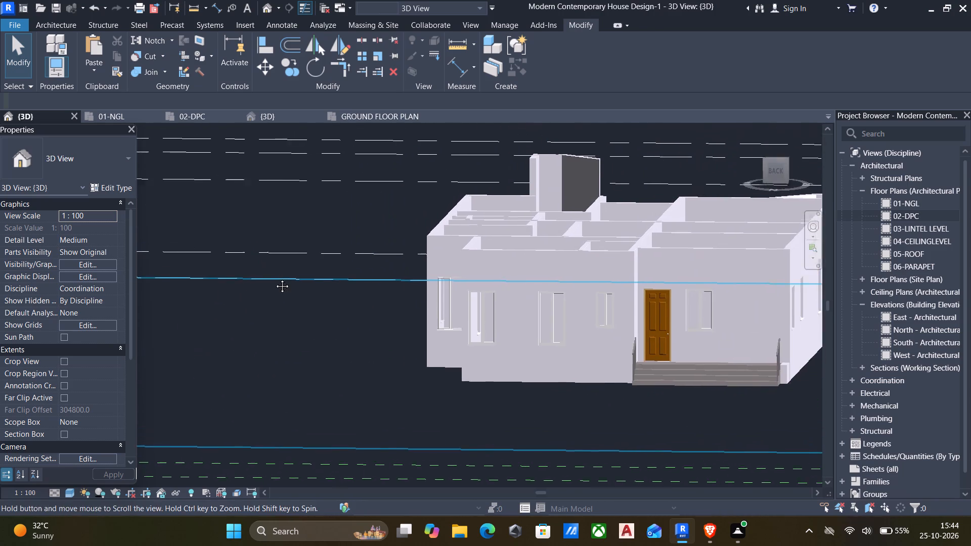
middle_click_drag(275, 279, 270, 277)
scroll(636, 309, "up", 5)
scroll(636, 308, "down", 4)
middle_click_drag(635, 310, 458, 314)
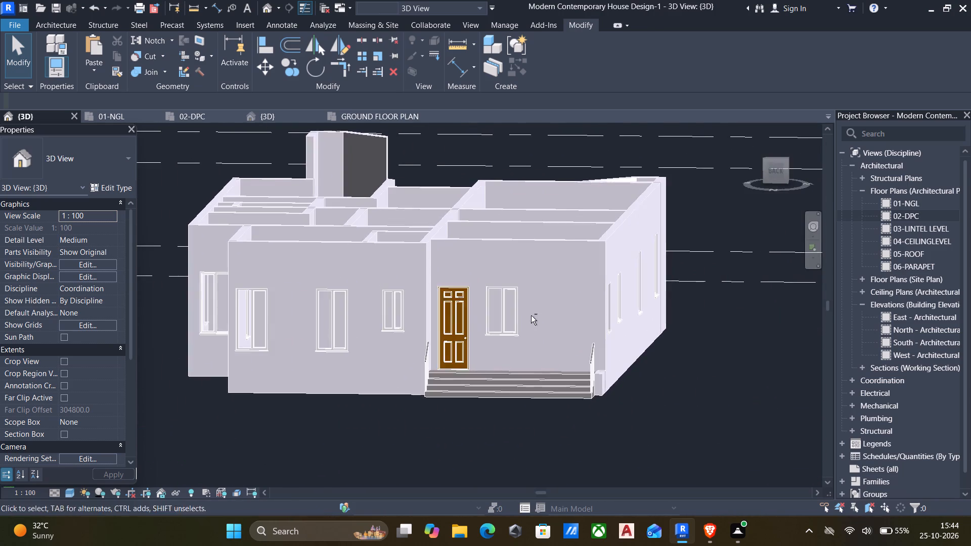
middle_click_drag(531, 316, 486, 365, "shift")
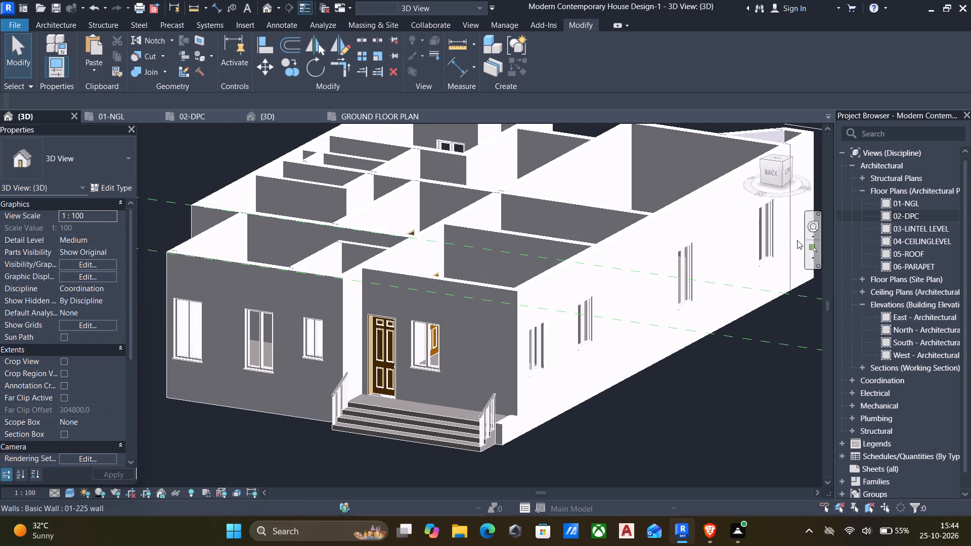
Open the 02-DPC floor plan and look over the whole house layout with its doors and windows.
double_click(886, 213)
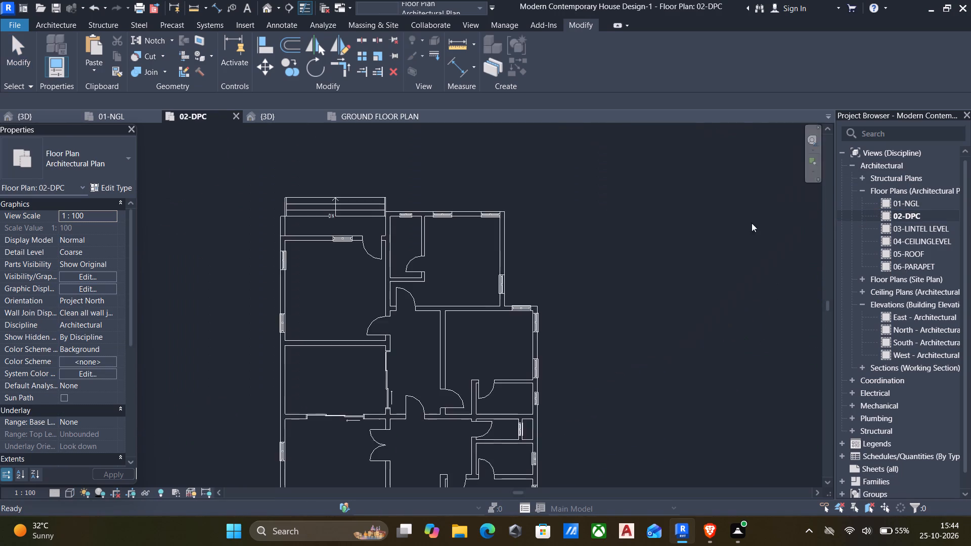
scroll(675, 252, "down", 4)
middle_click_drag(612, 290, 613, 233)
scroll(506, 241, "up", 4)
middle_click_drag(503, 247, 501, 279)
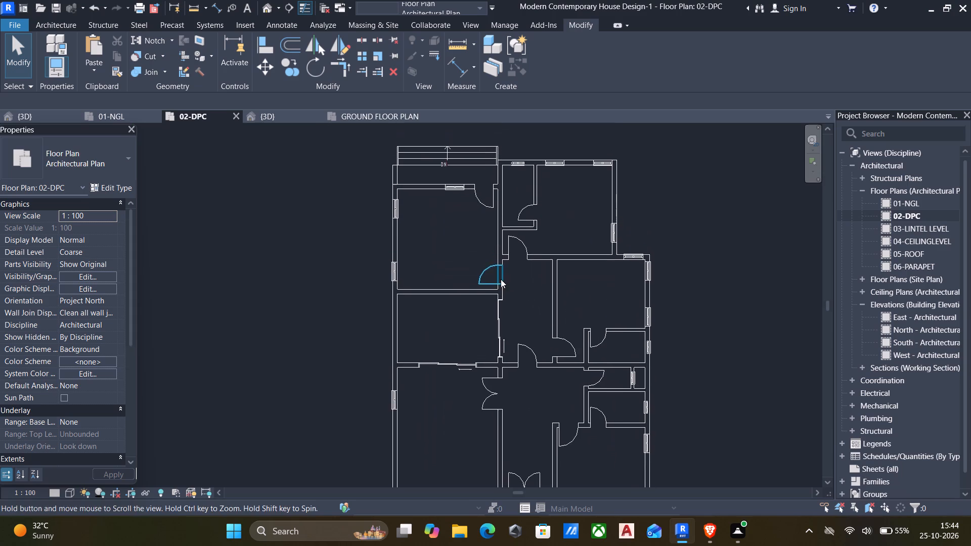
middle_click_drag(501, 279, 501, 279)
scroll(501, 279, "down", 1)
middle_click_drag(499, 302, 495, 286)
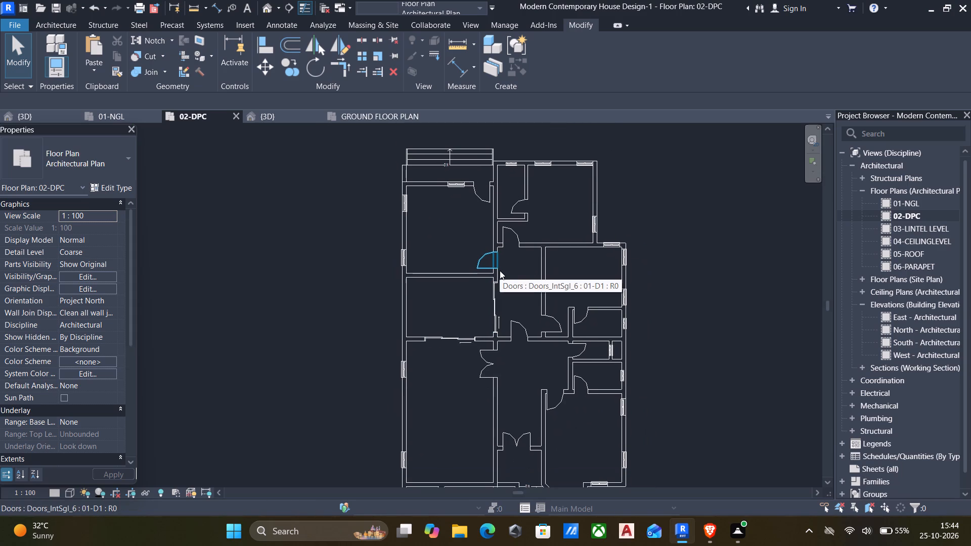
middle_click_drag(489, 324, 475, 290)
scroll(471, 288, "down", 2)
middle_click_drag(471, 298, 480, 311)
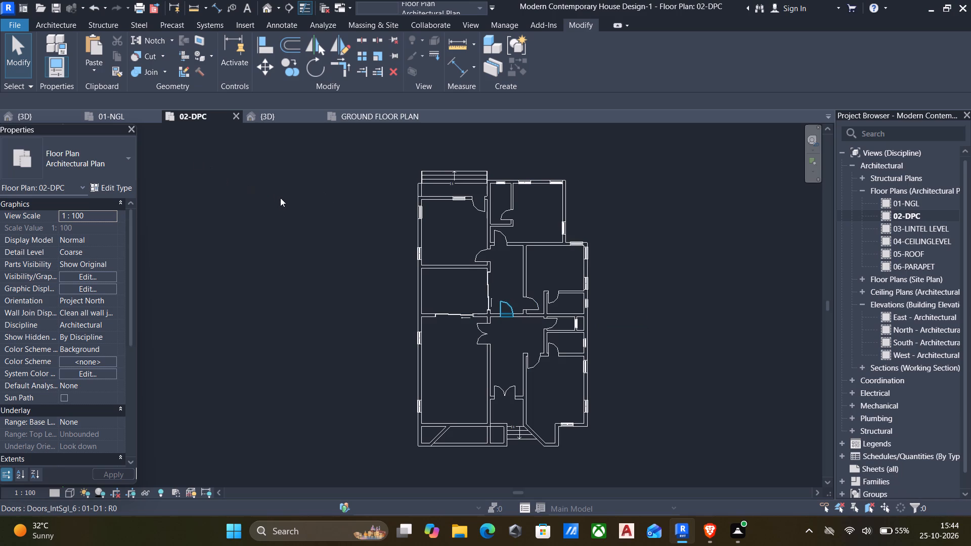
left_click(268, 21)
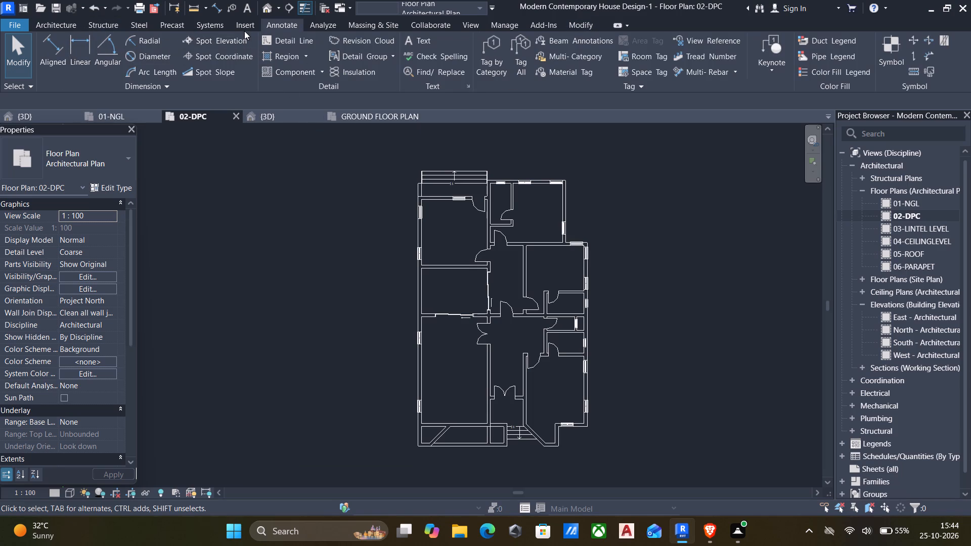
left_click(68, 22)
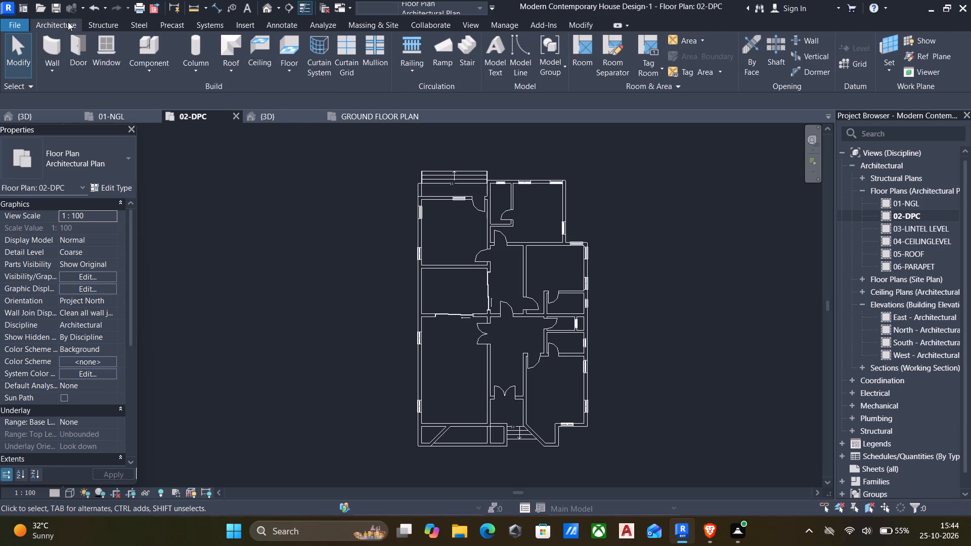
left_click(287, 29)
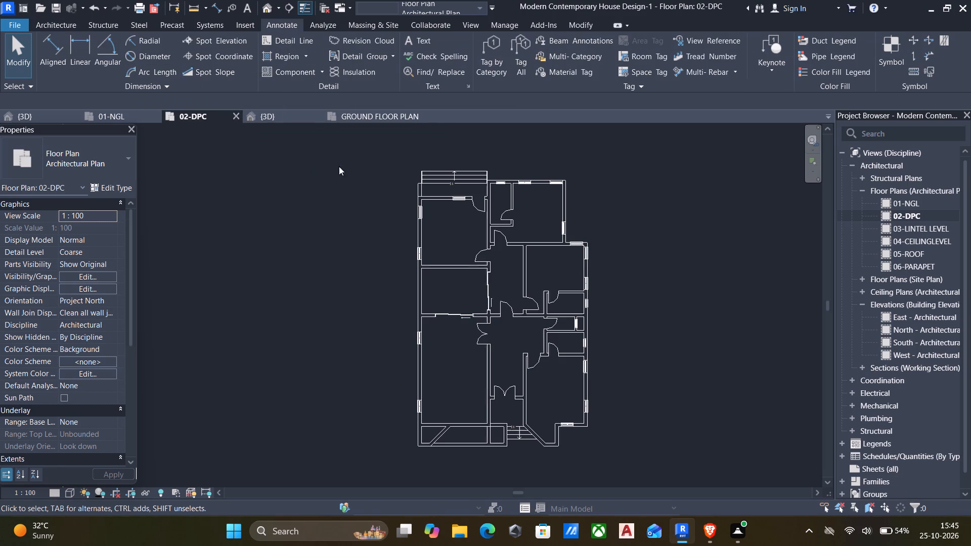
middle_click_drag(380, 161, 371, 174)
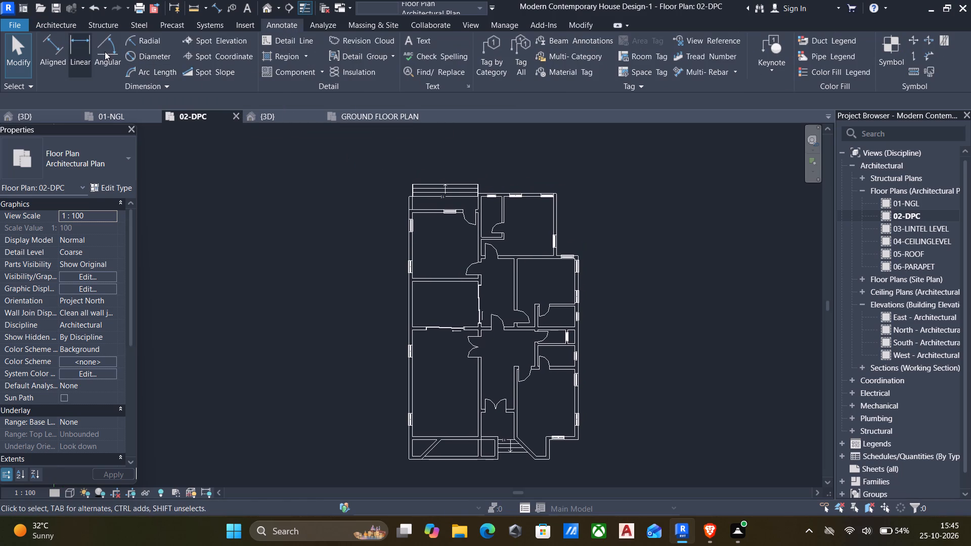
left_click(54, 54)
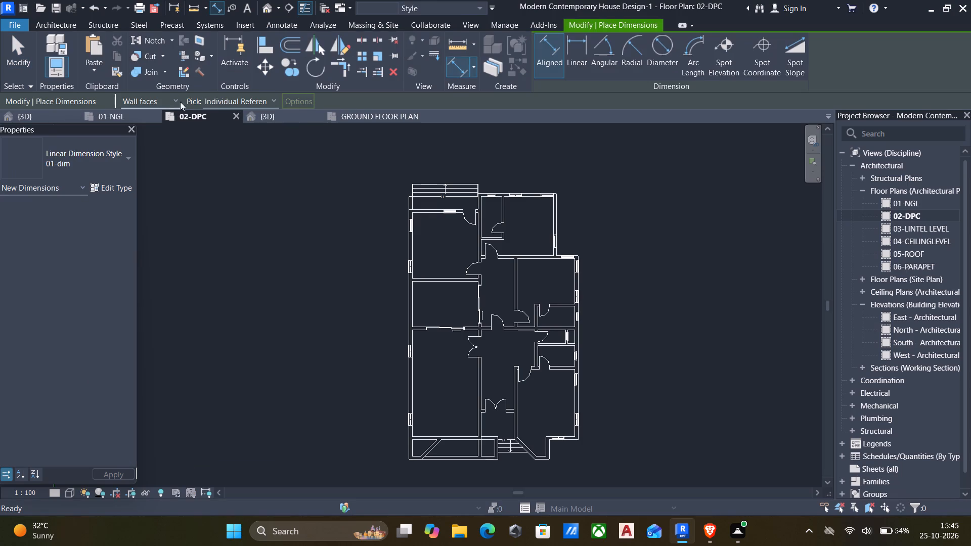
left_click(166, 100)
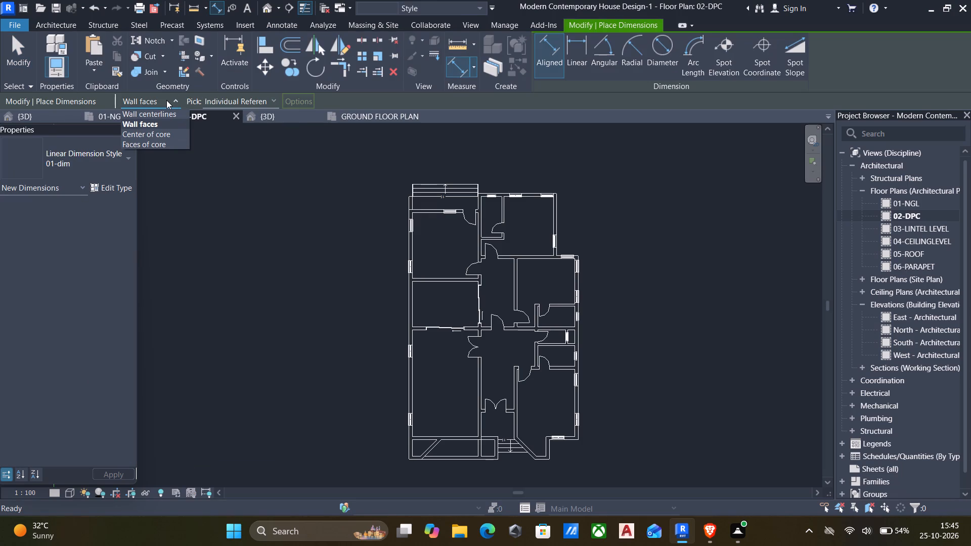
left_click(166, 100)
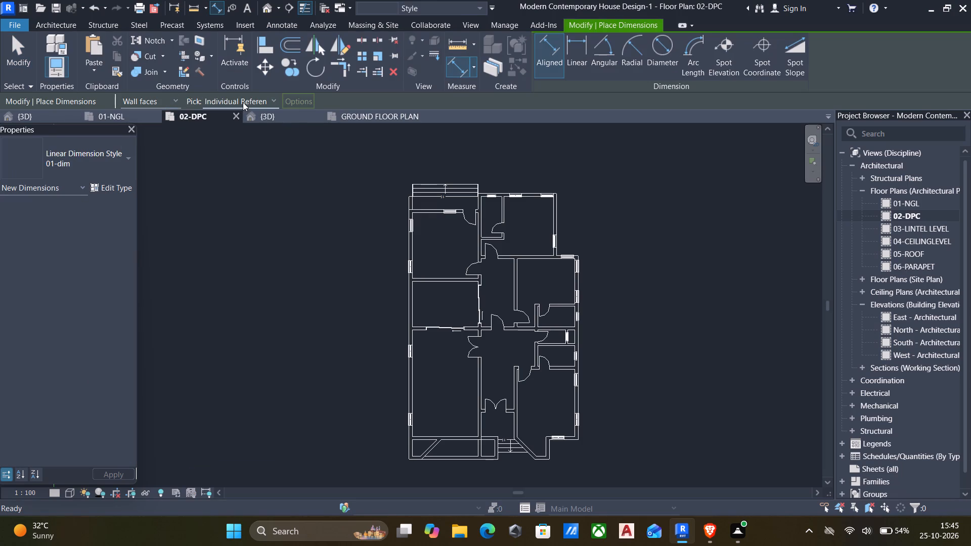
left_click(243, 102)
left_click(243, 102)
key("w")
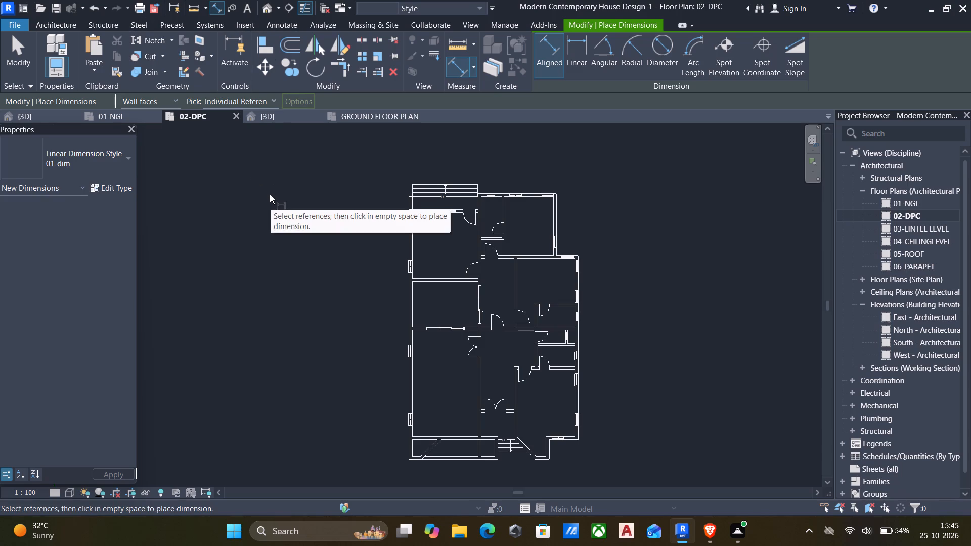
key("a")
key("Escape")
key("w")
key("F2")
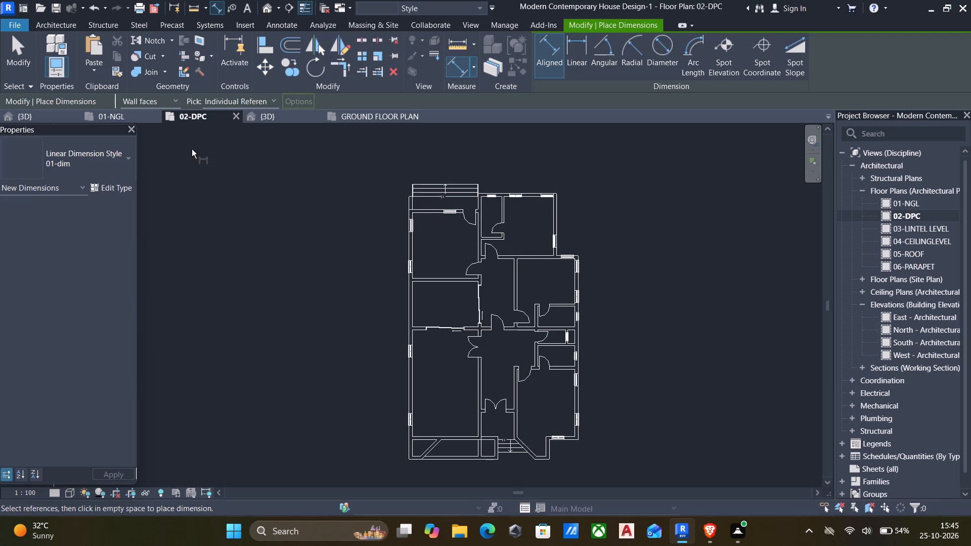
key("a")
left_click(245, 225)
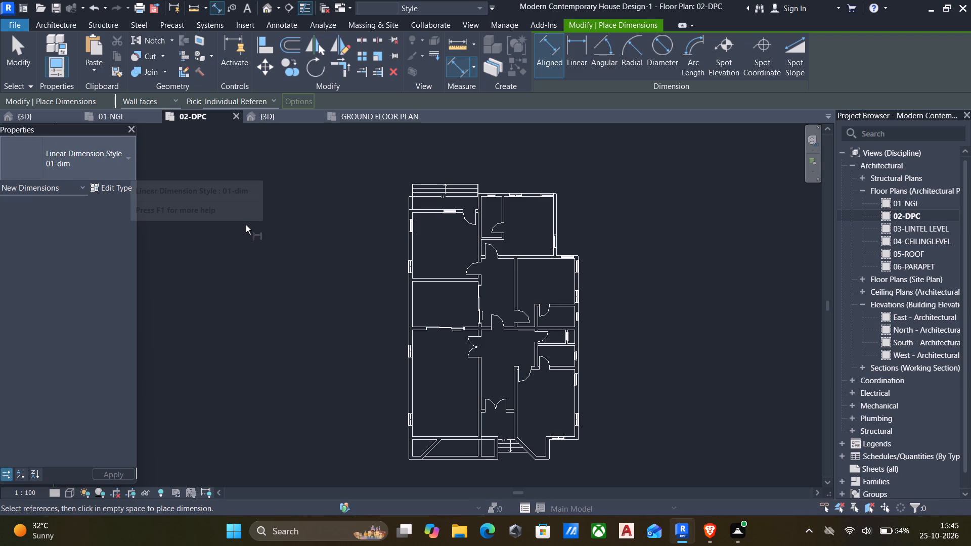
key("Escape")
Start a new wall using the Curtain Wall : _Not Defined type.
key("w")
key("a")
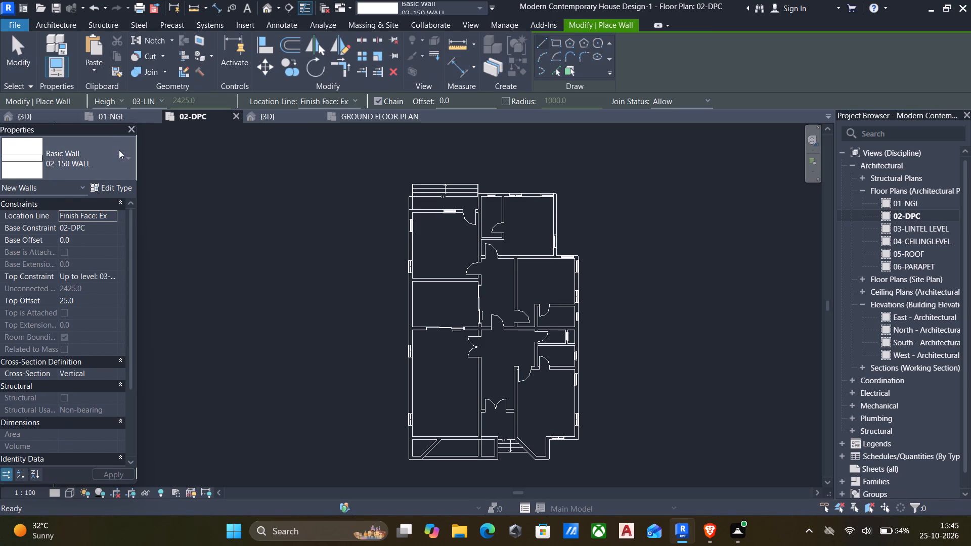
left_click(119, 150)
scroll(98, 228, "down", 7)
scroll(63, 311, "down", 2)
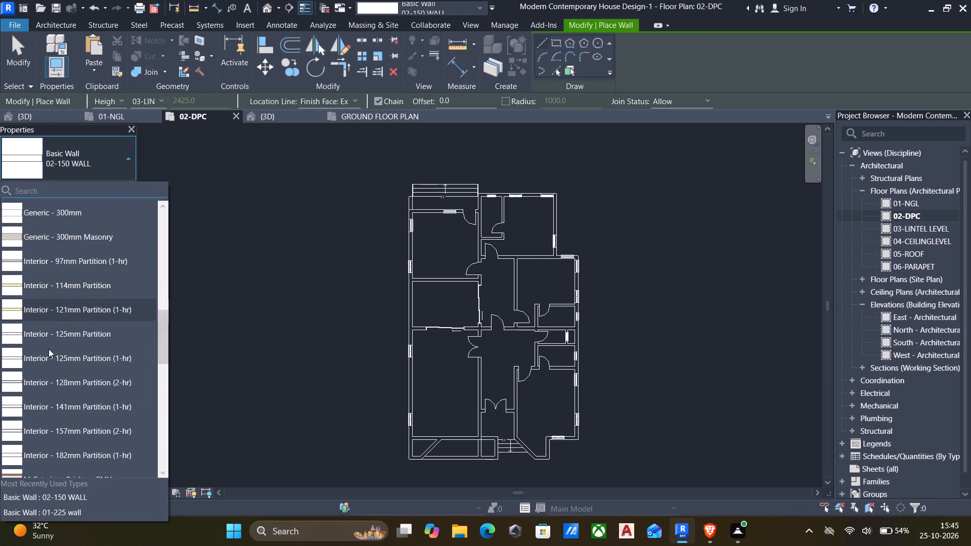
scroll(49, 349, "down", 4)
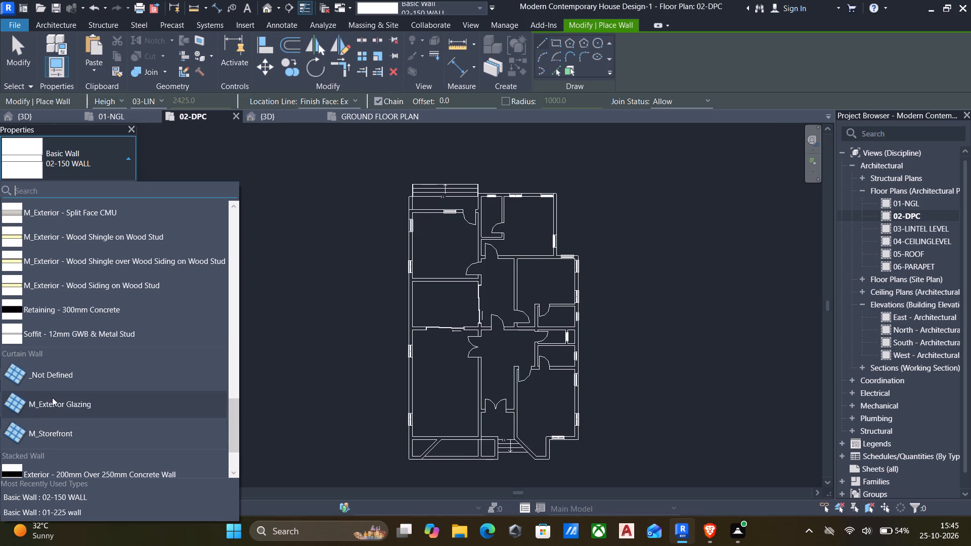
scroll(52, 383, "down", 5)
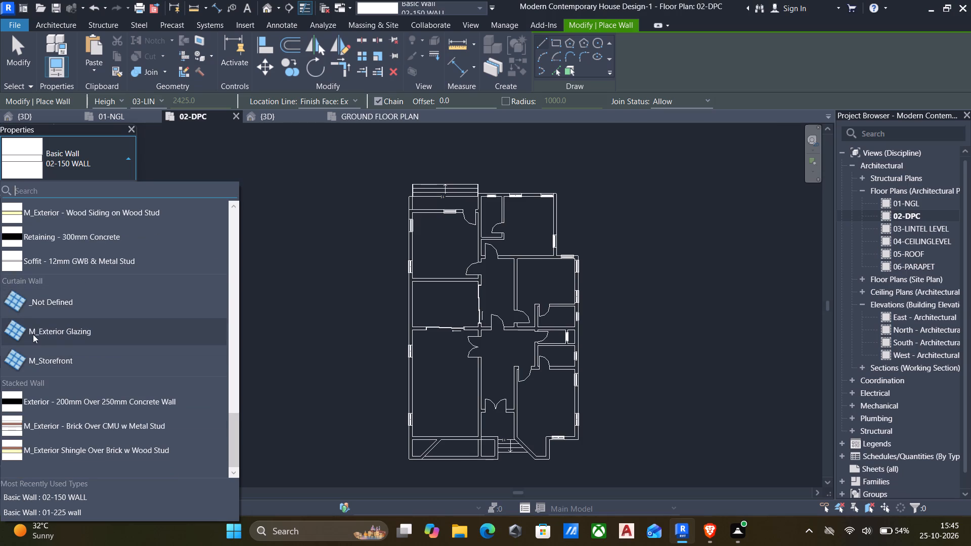
left_click(43, 304)
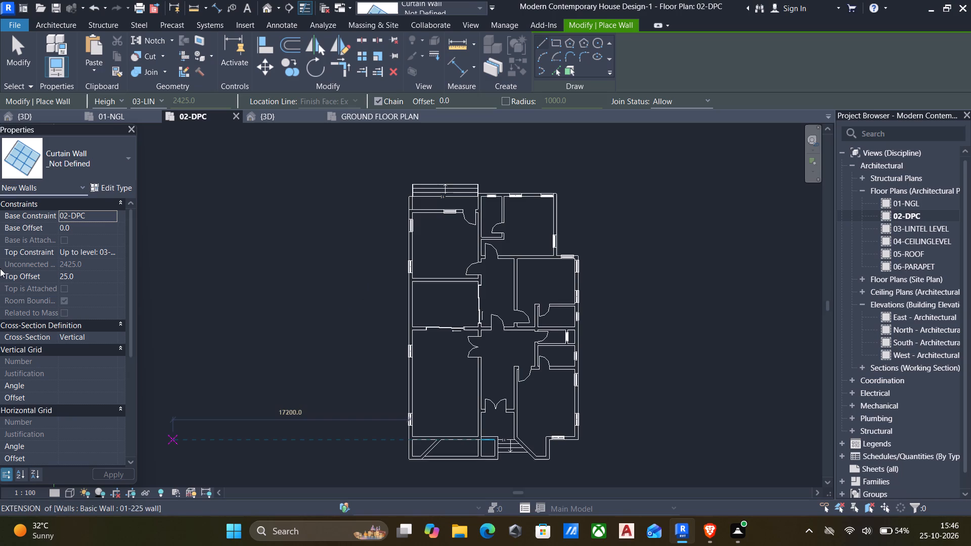
Duplicate the _Not Defined curtain wall type under the name 01-cw.
left_click(114, 189)
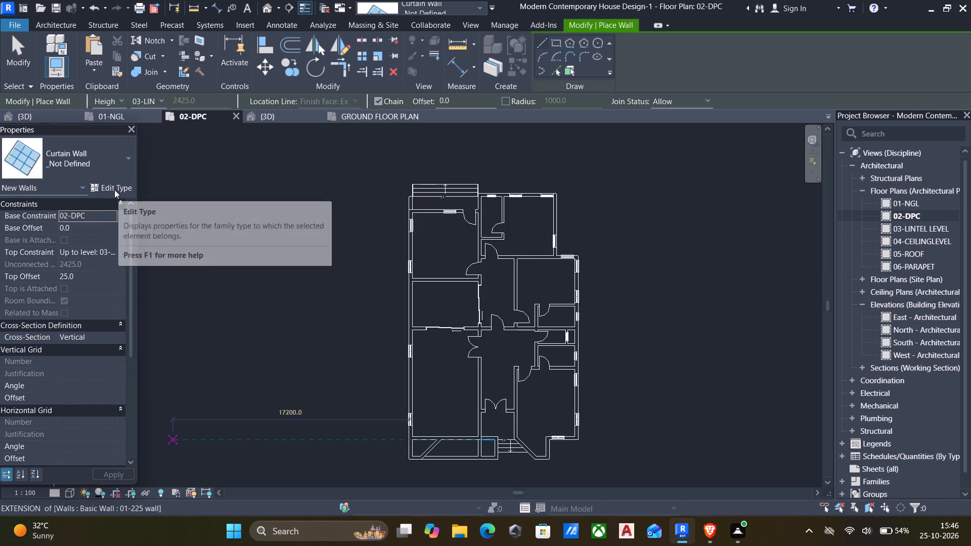
left_click(809, 107)
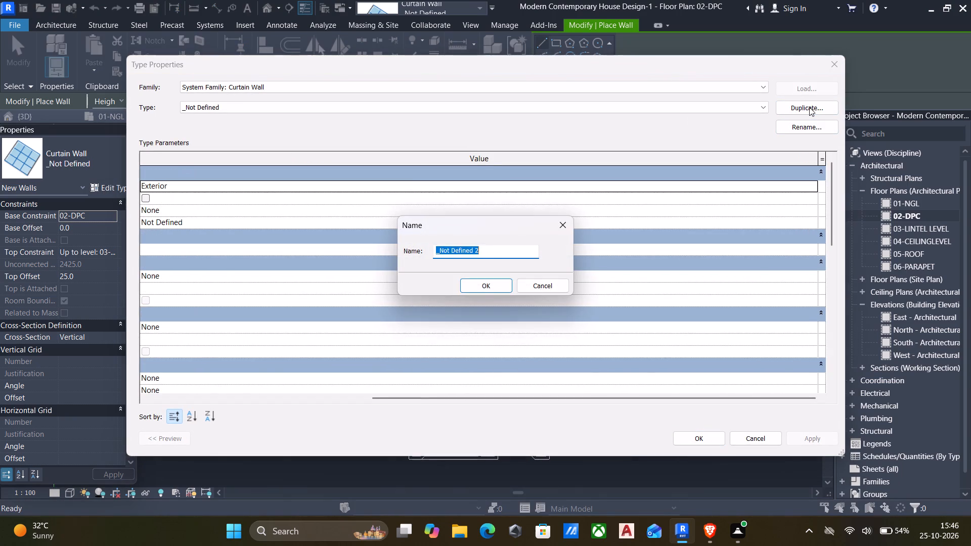
key("BackSpace")
type("01-")
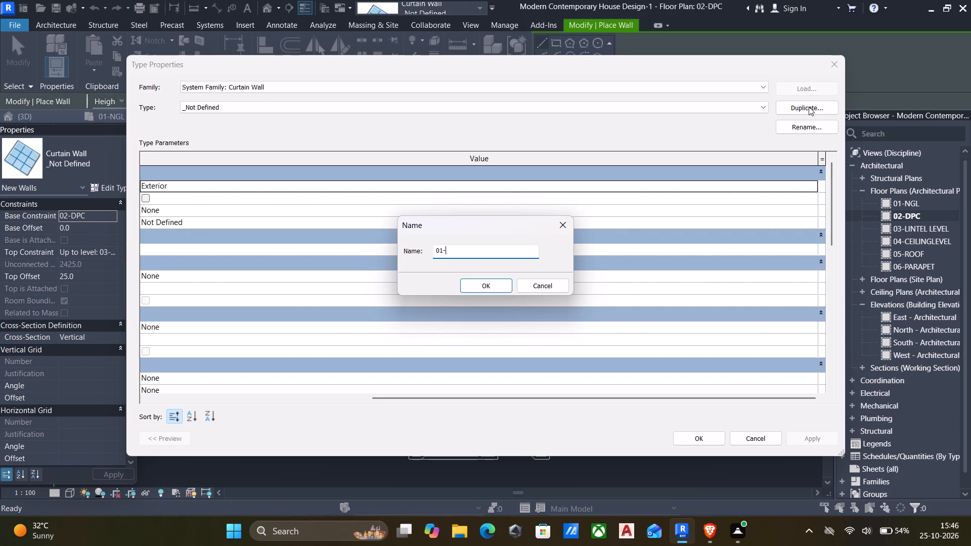
type("cu")
key("BackSpace")
key("w")
left_click(483, 284)
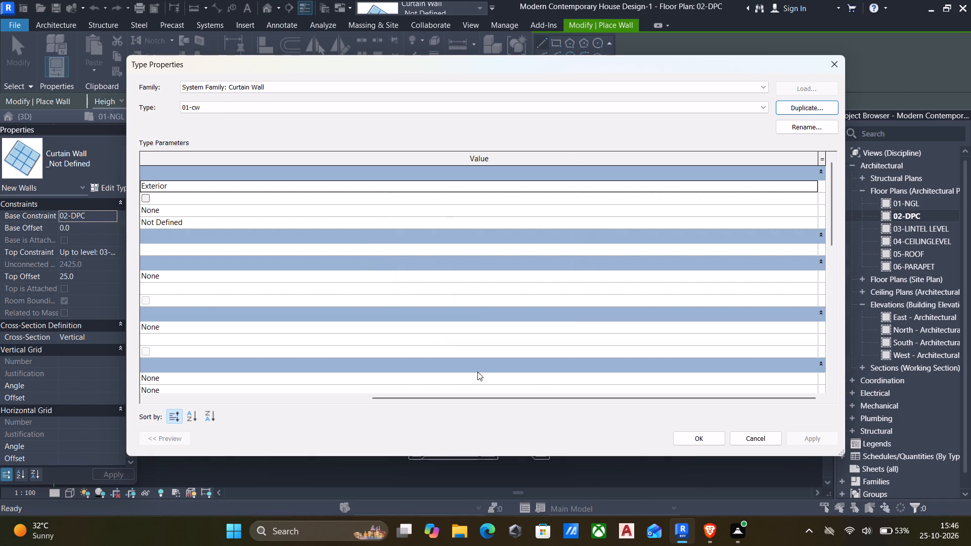
Enable Automatically Embed for the 01-cw type and set its curtain panel to System Panel : Glazed.
left_click_drag(450, 398, 244, 393)
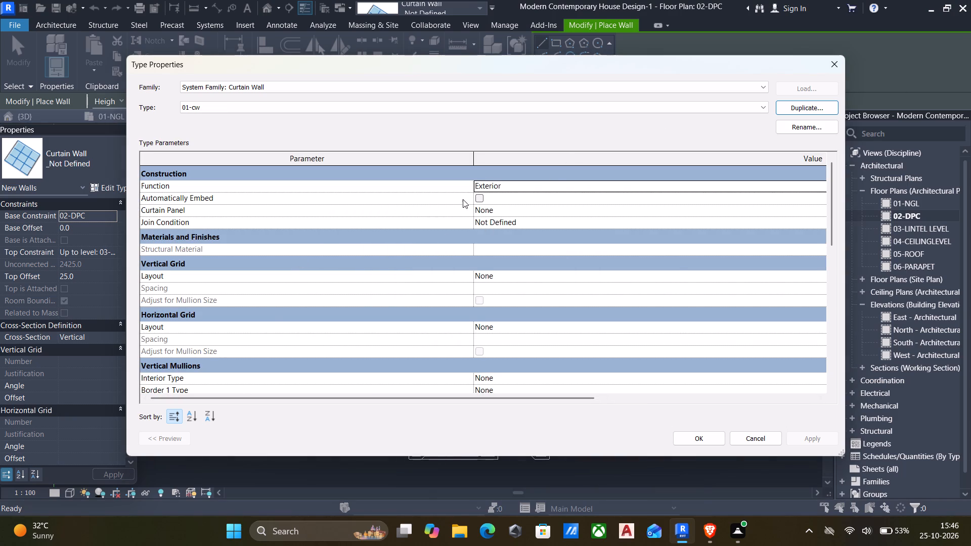
left_click(478, 200)
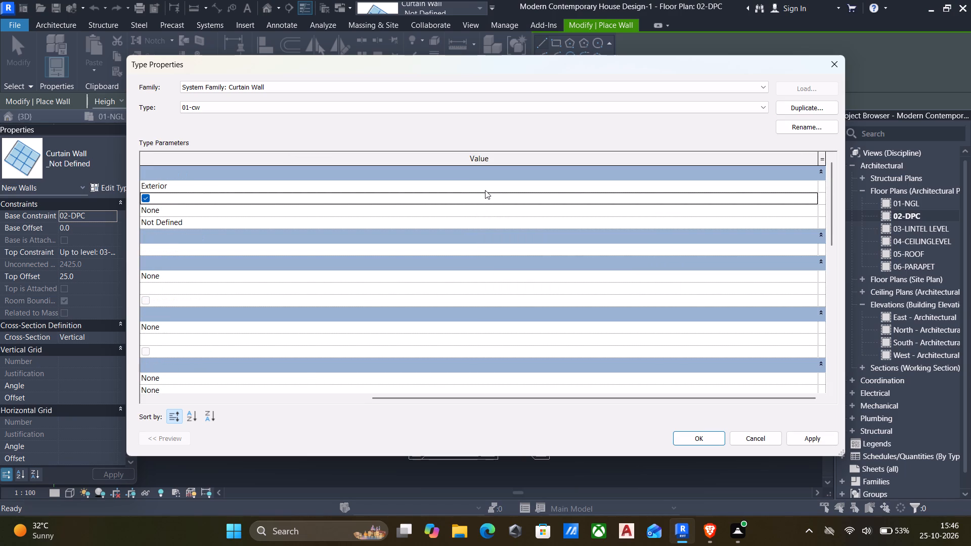
left_click_drag(369, 398, 262, 395)
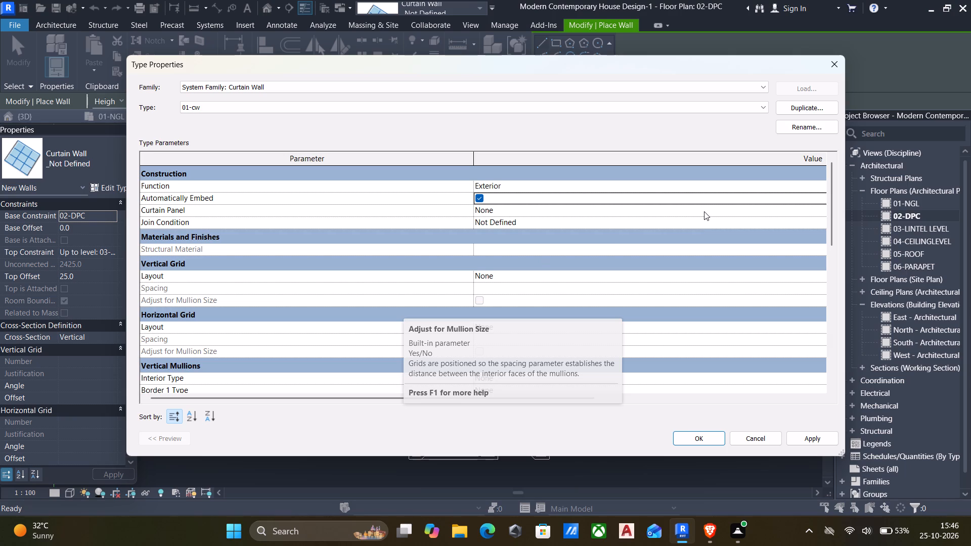
left_click(820, 210)
left_click(811, 210)
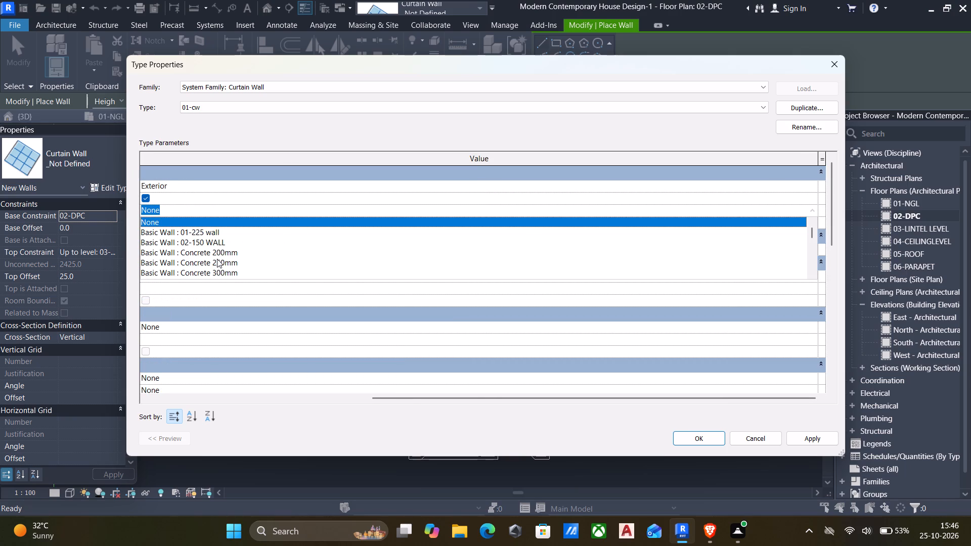
scroll(217, 259, "down", 16)
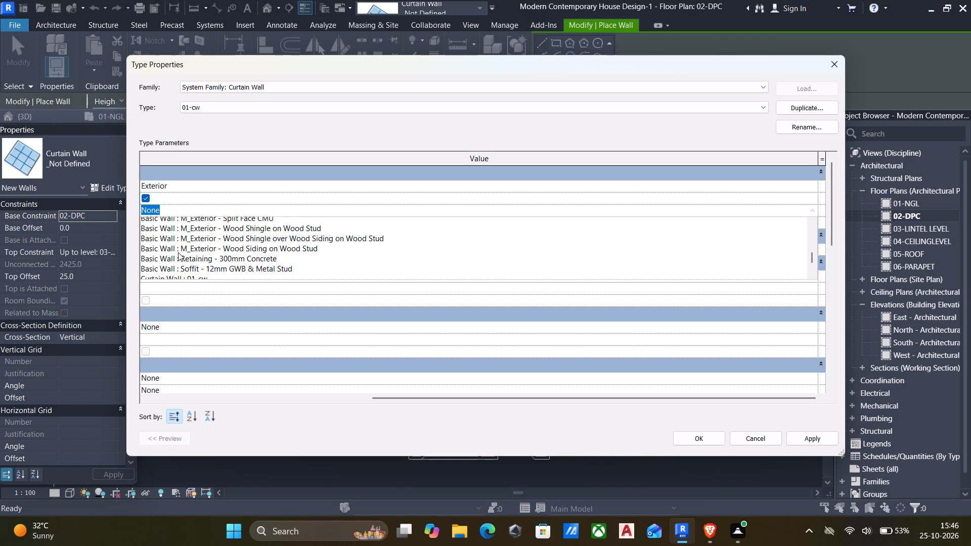
left_click(196, 263)
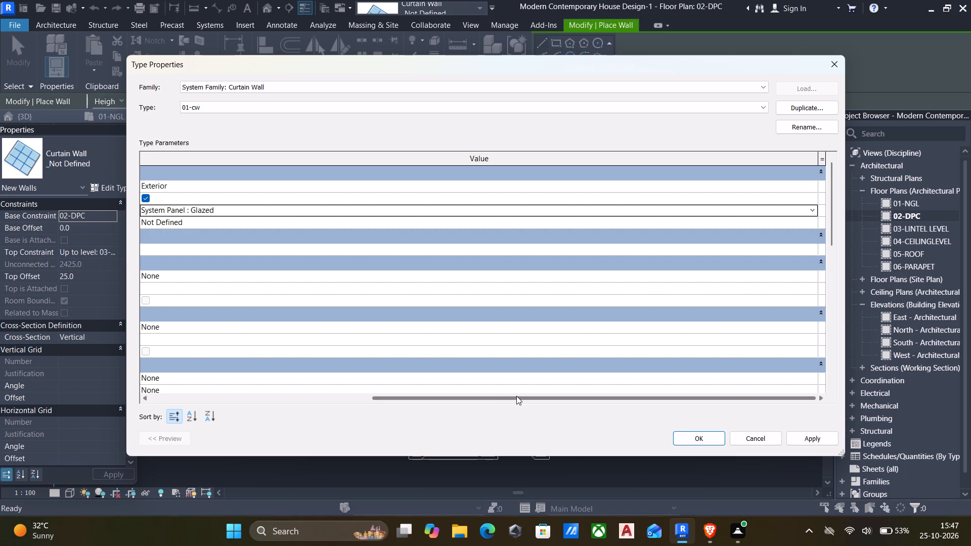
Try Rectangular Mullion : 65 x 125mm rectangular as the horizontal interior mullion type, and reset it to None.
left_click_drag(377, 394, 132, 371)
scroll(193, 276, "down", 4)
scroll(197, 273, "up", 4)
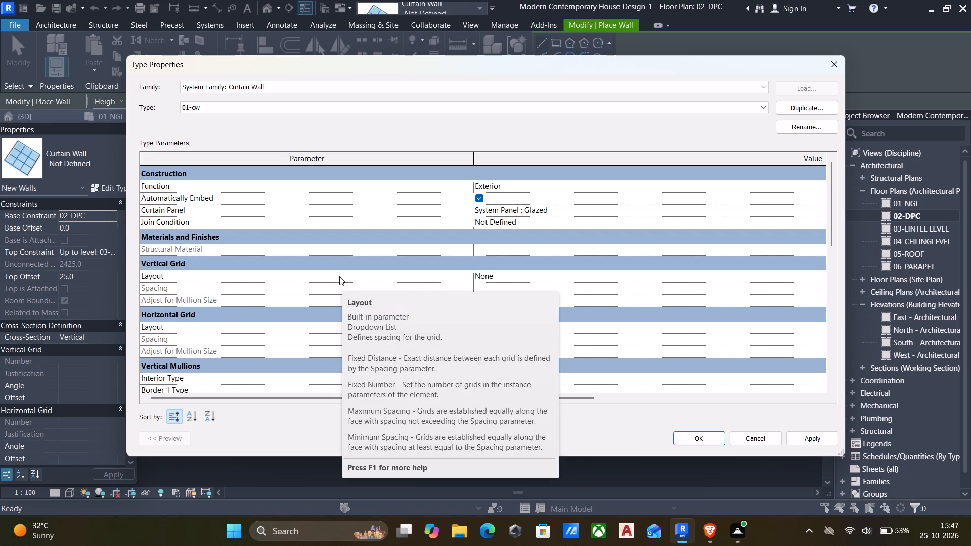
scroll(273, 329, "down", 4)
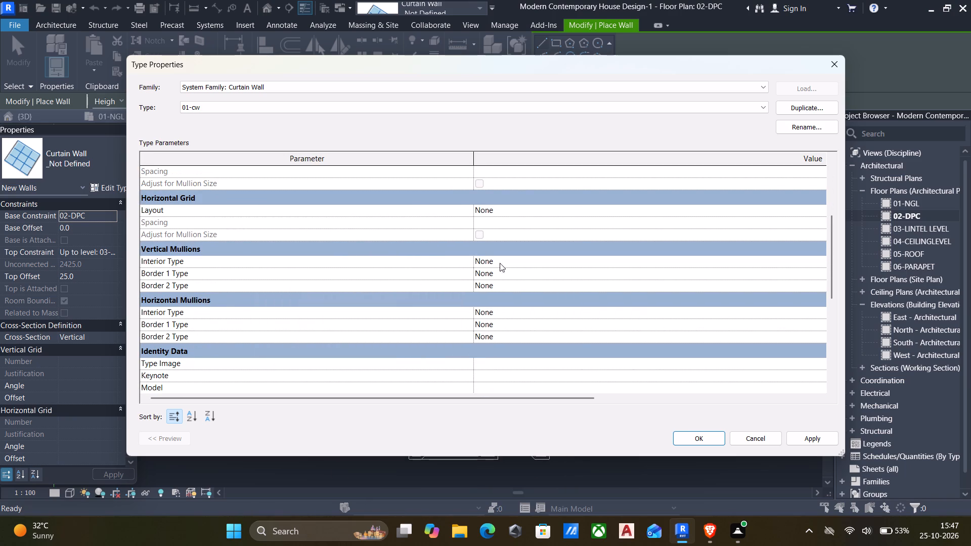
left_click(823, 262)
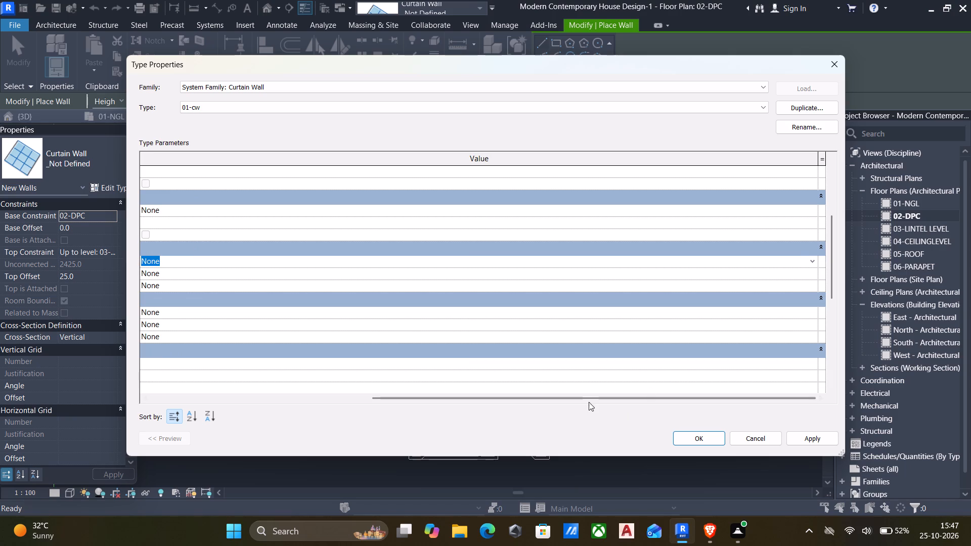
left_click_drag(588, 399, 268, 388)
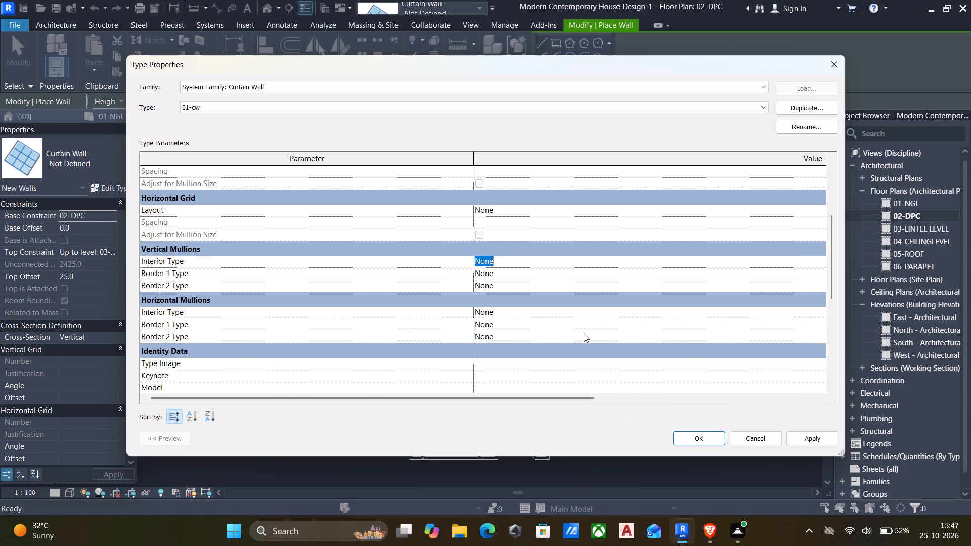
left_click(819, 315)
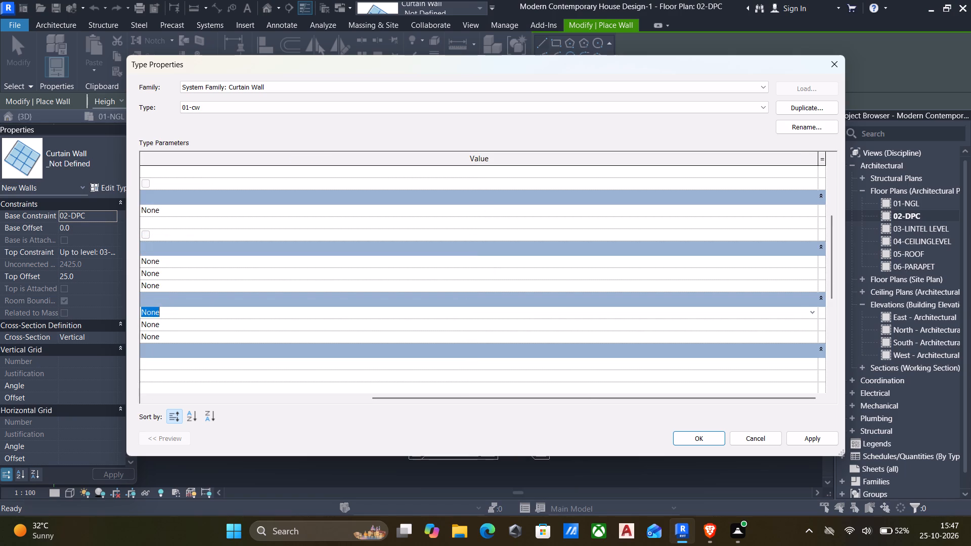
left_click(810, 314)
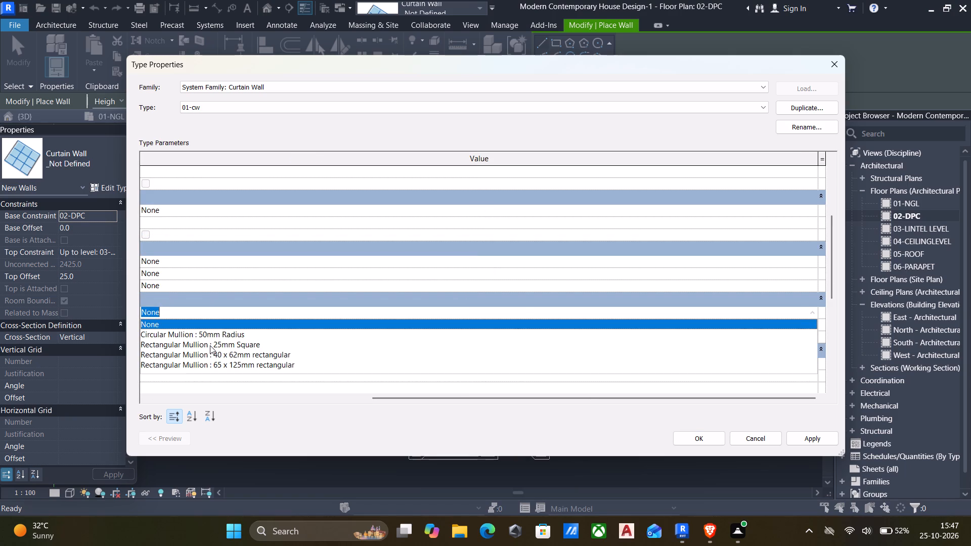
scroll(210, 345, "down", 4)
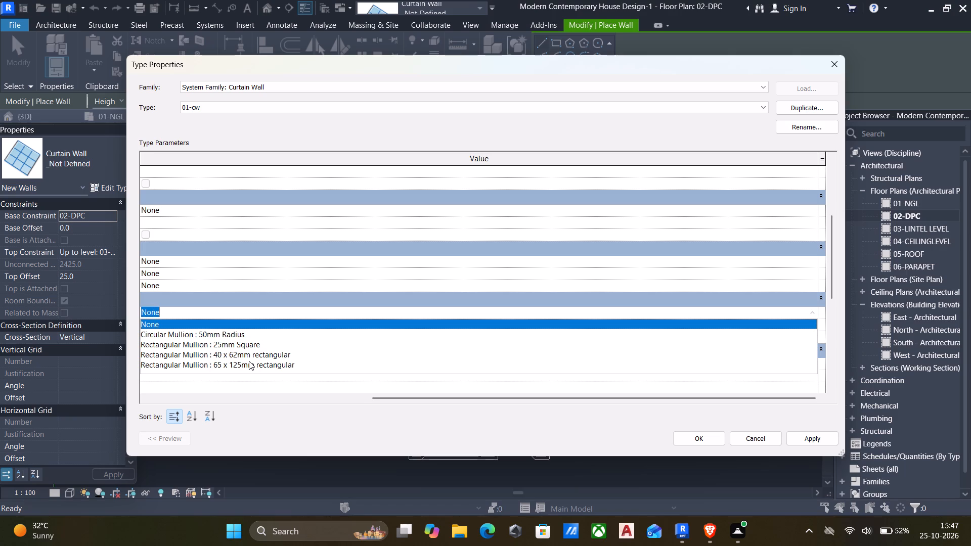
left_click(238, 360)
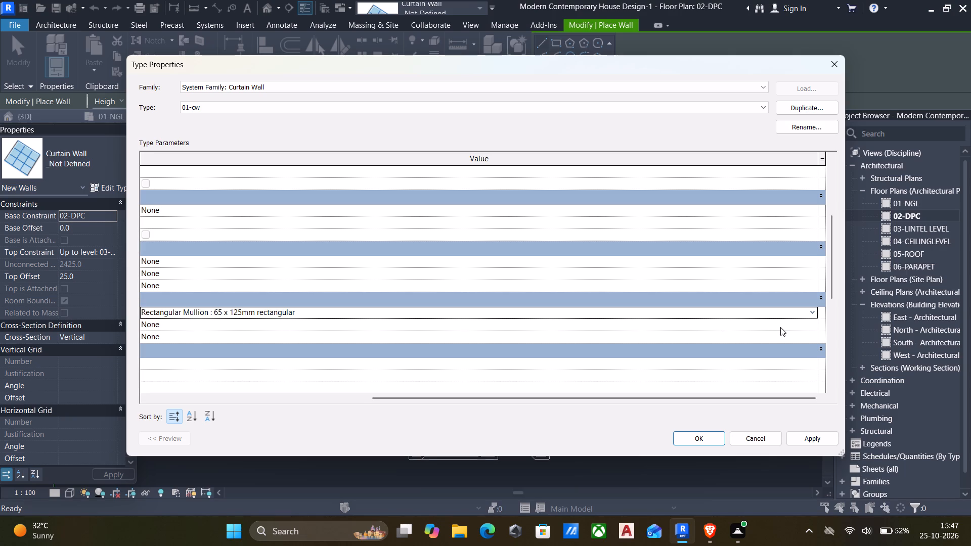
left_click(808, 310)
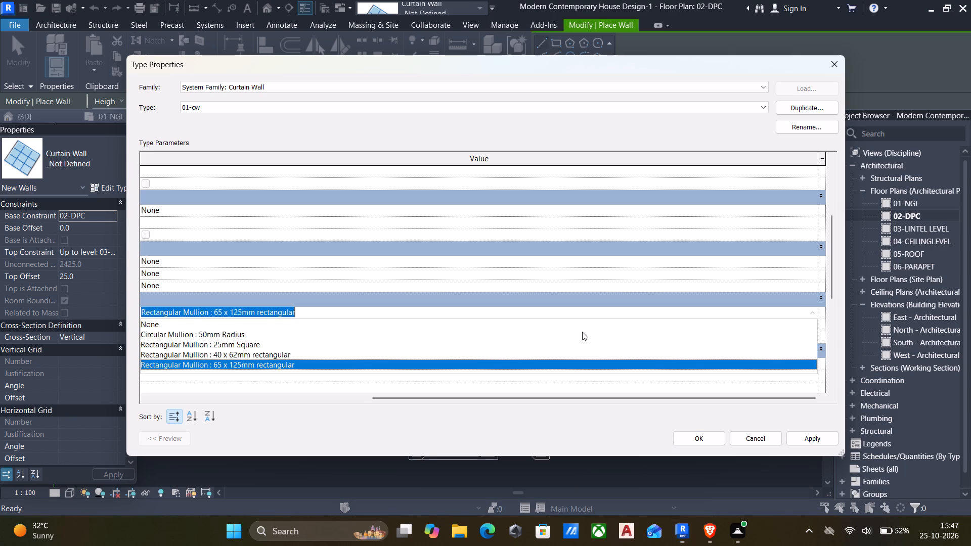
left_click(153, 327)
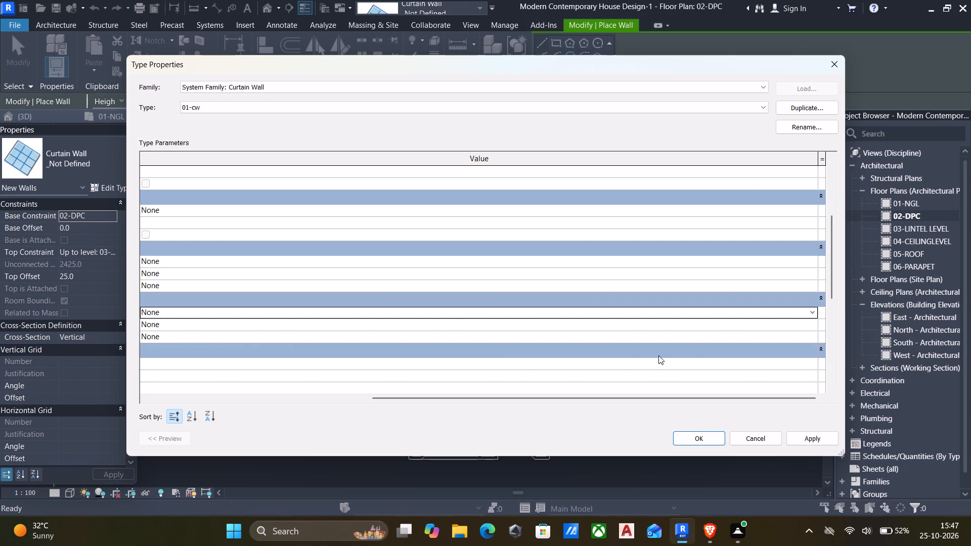
Set the horizontal mullions' Border 1 and Border 2 types to Rectangular Mullion : 65 x 125mm rectangular.
left_click(806, 326)
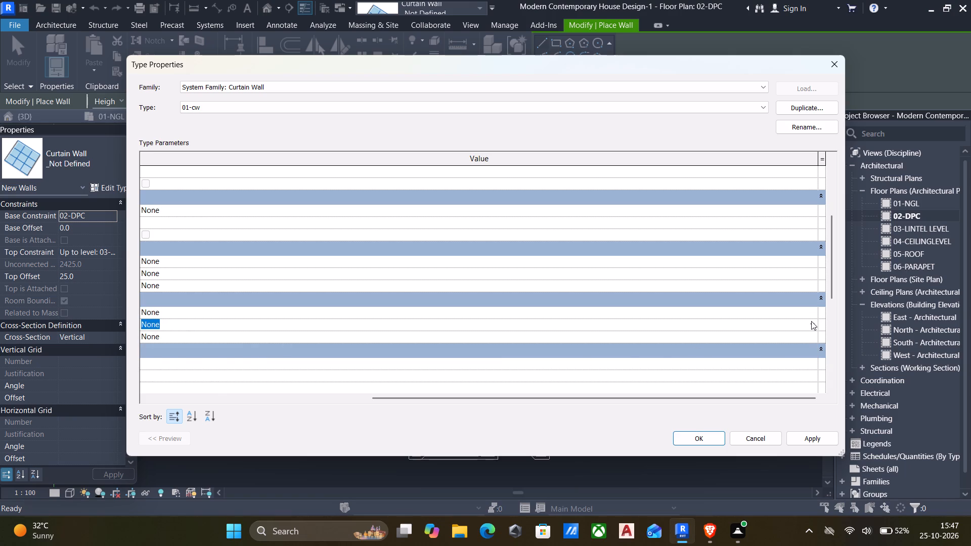
left_click(811, 321)
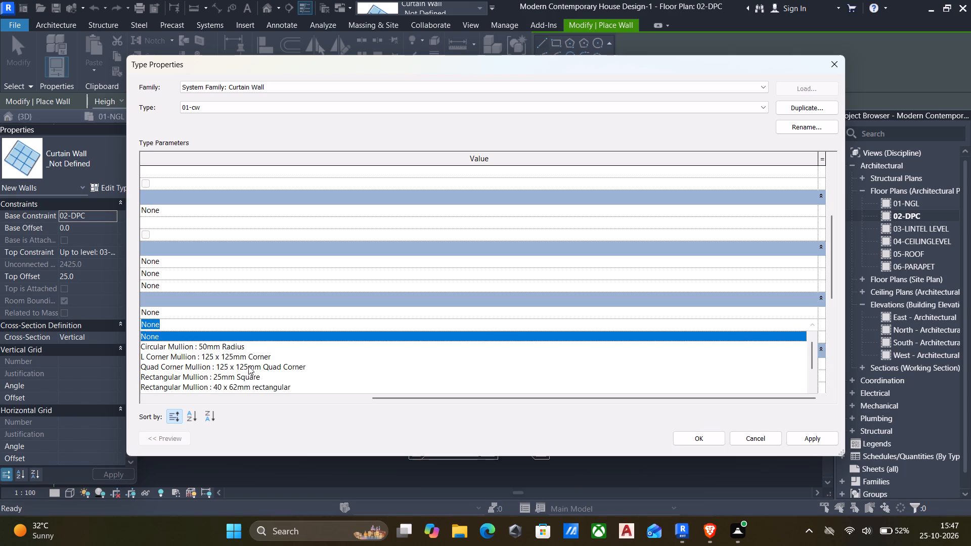
scroll(247, 368, "down", 4)
left_click(235, 368)
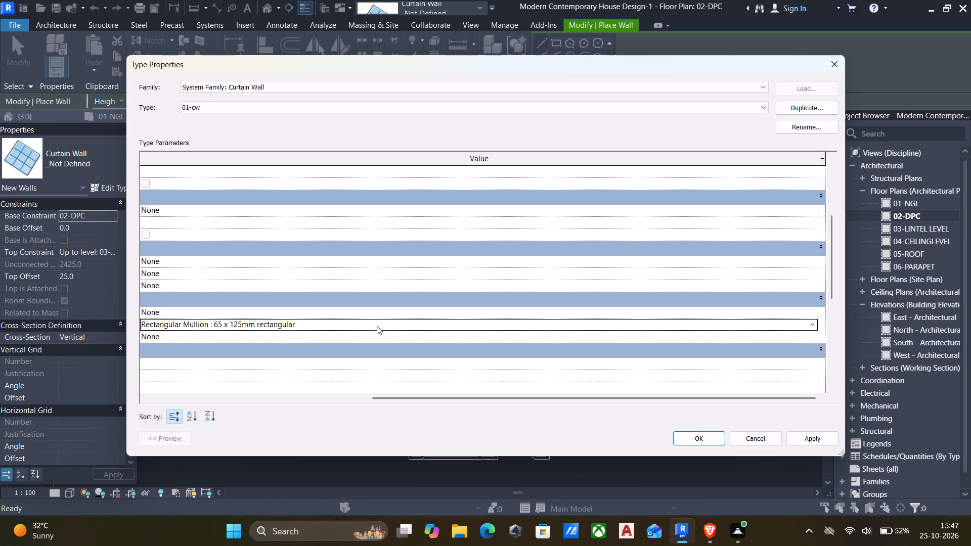
left_click(812, 337)
scroll(238, 392, "down", 5)
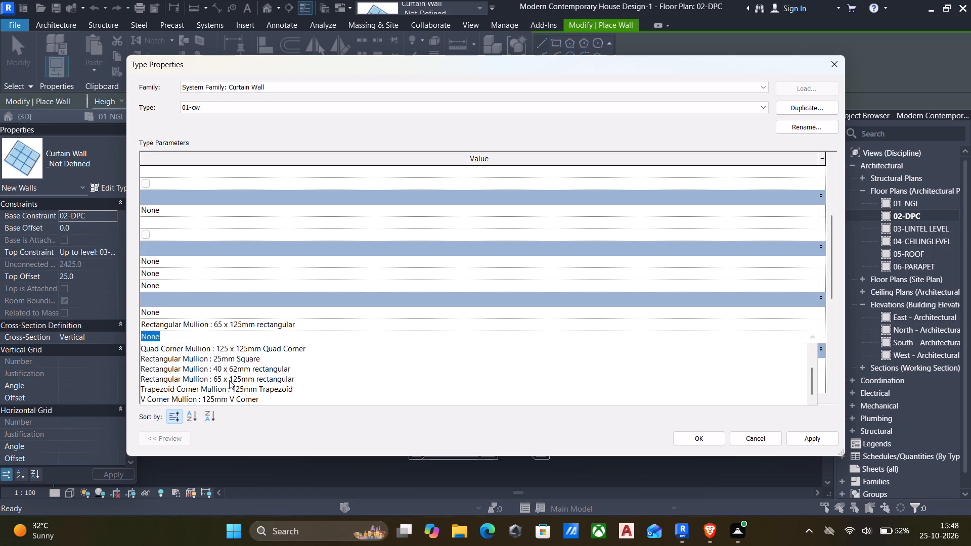
left_click(229, 380)
Set the vertical mullions' Border 1 type to Rectangular Mullion : 65 x 125mm rectangular.
scroll(314, 351, "down", 3)
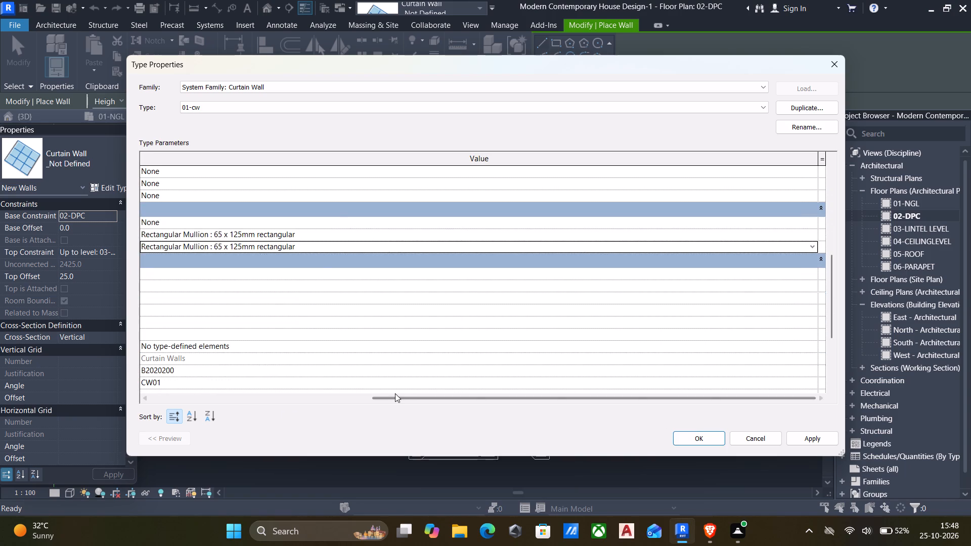
left_click_drag(392, 396, 164, 417)
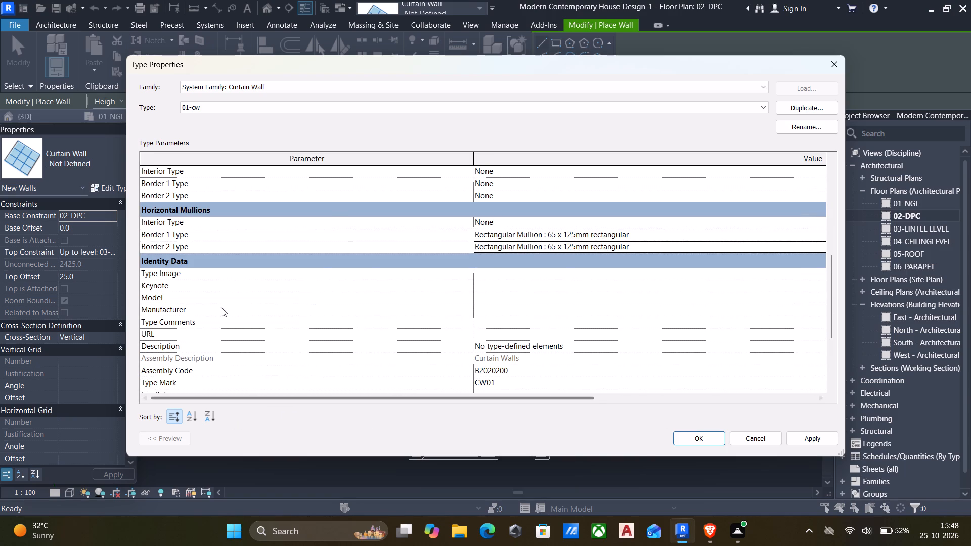
scroll(458, 287, "up", 2)
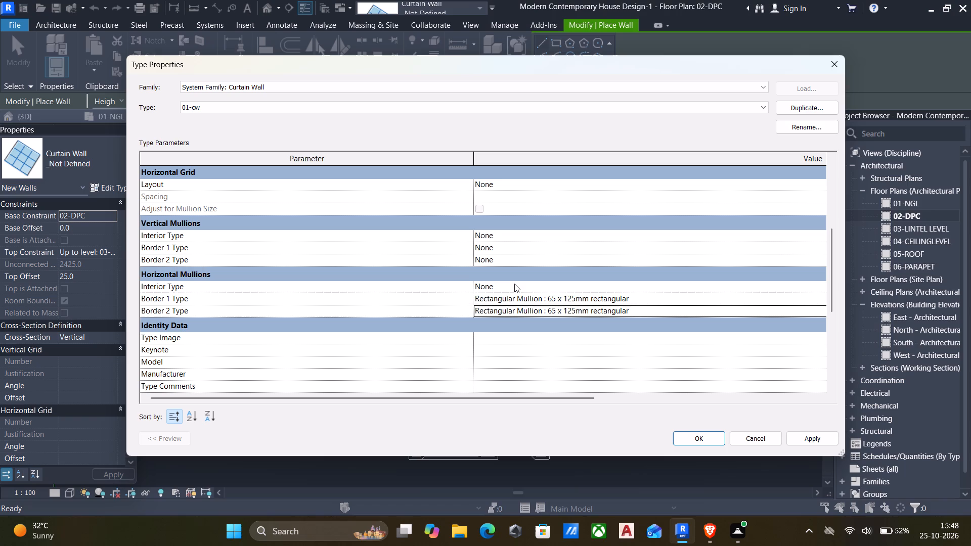
left_click(822, 244)
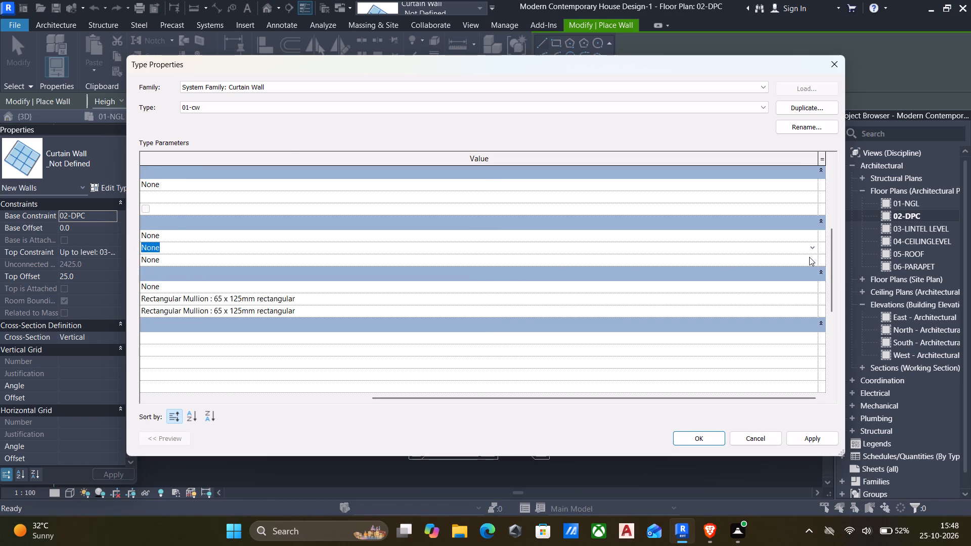
left_click(811, 250)
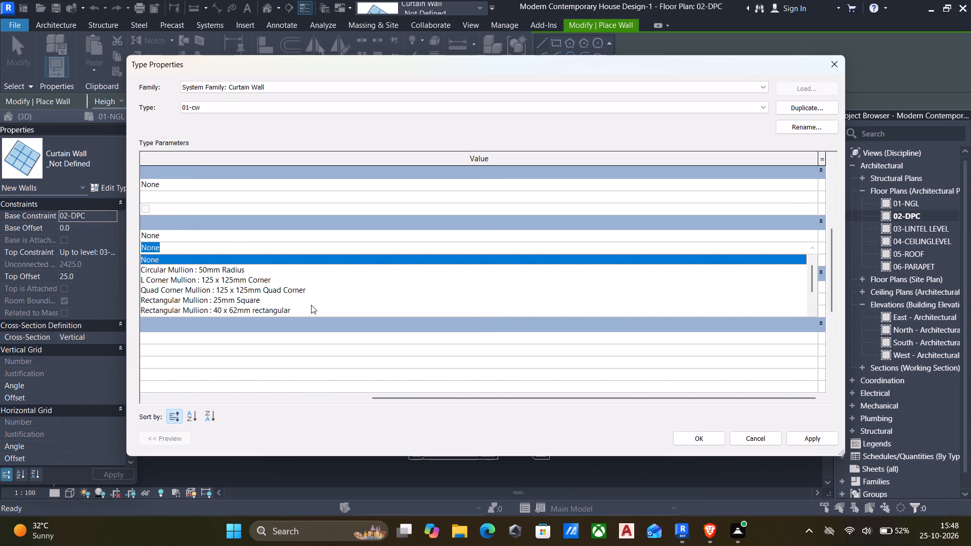
scroll(300, 308, "down", 8)
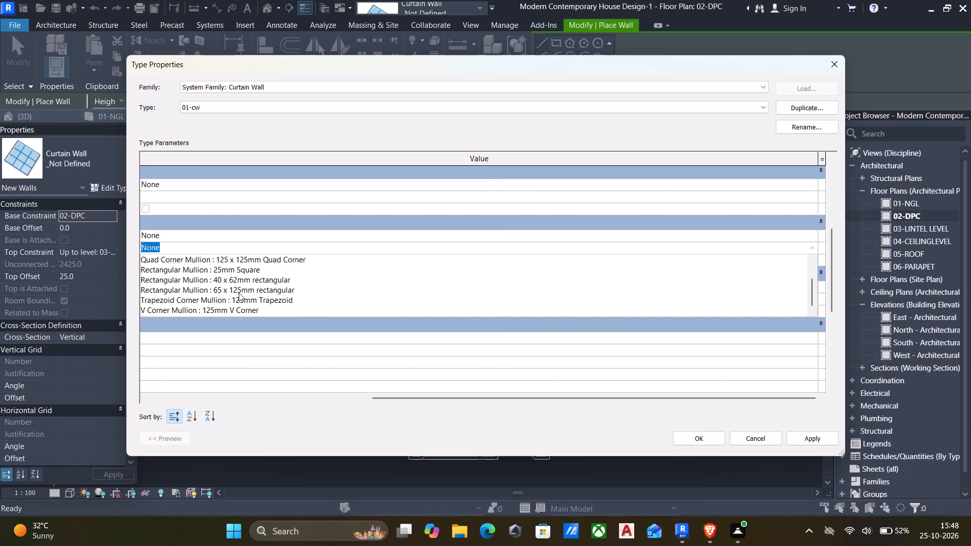
left_click(236, 290)
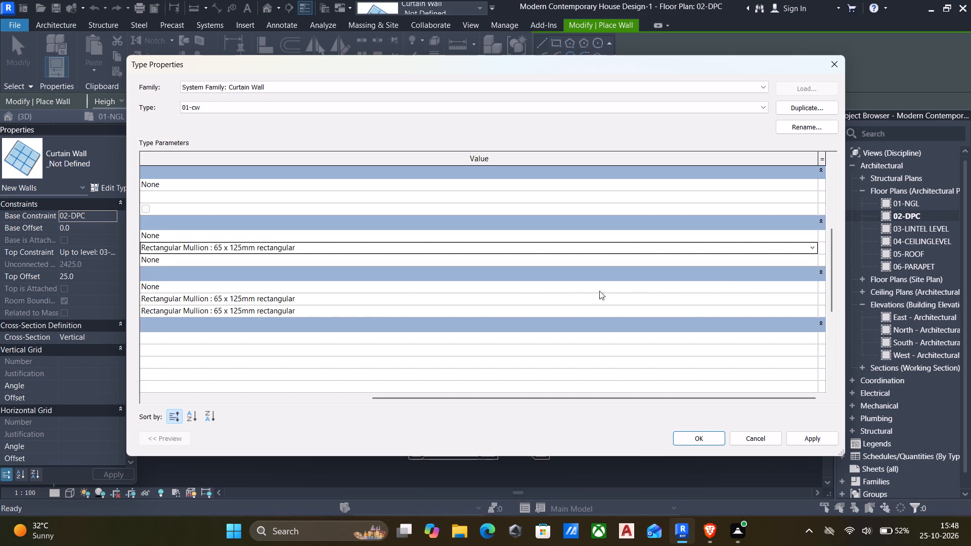
left_click_drag(504, 397, 255, 403)
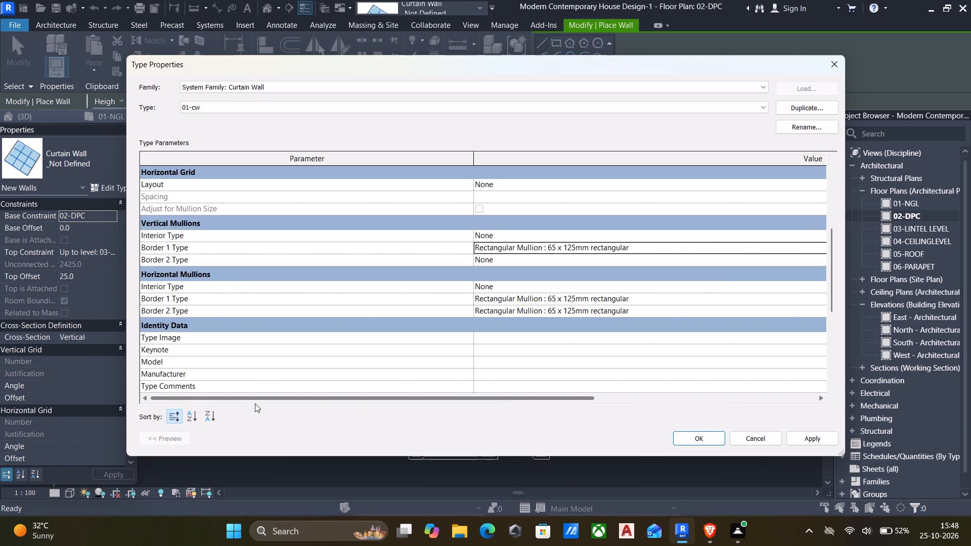
left_click_drag(255, 403, 251, 403)
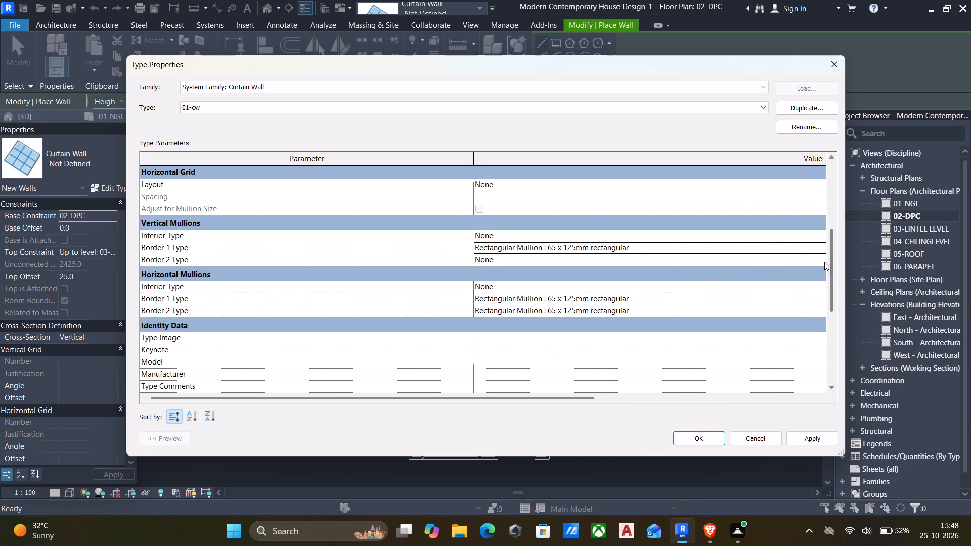
Set the vertical mullions' Border 2 type to Rectangular Mullion : 65 x 125mm rectangular, apply the 01-cw type settings, and dismiss the save reminder.
left_click(819, 260)
left_click(812, 260)
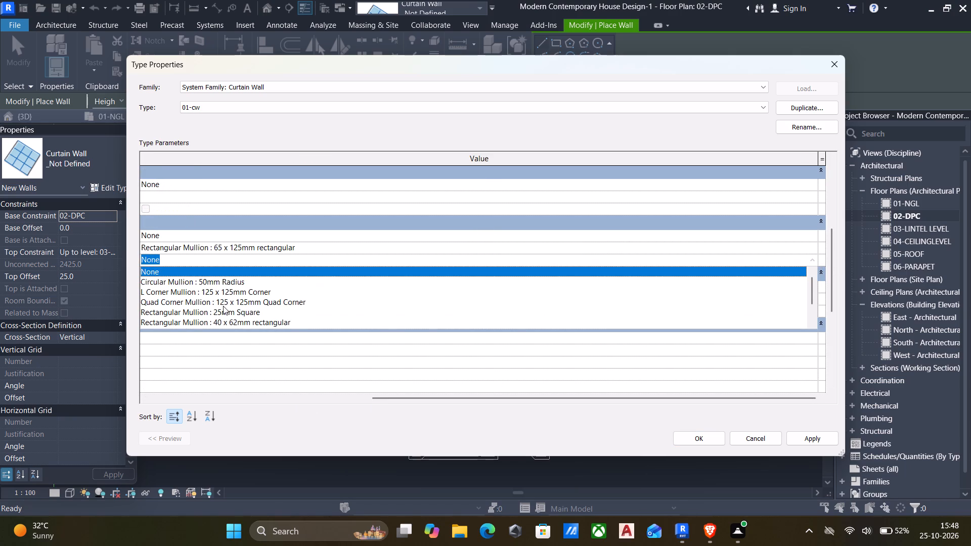
scroll(223, 306, "down", 5)
left_click(224, 299)
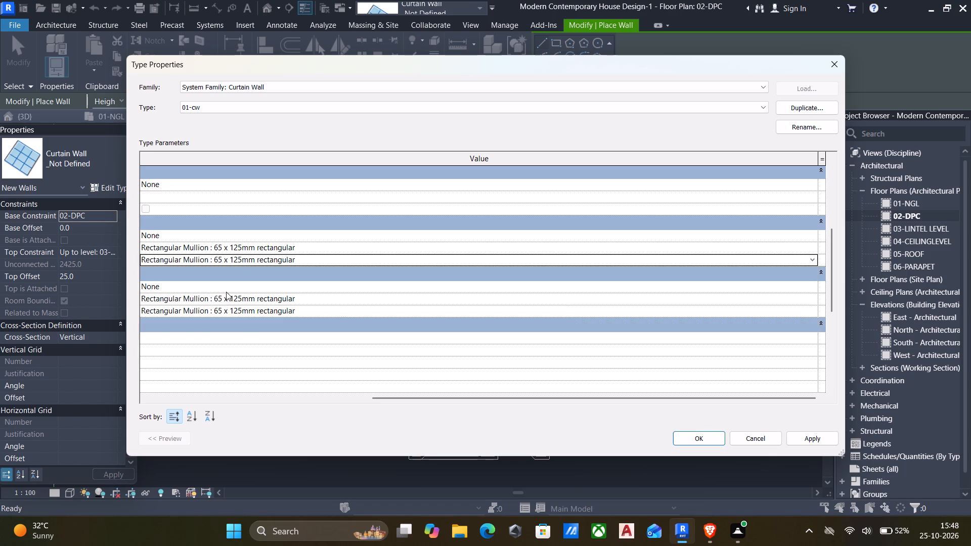
left_click_drag(543, 401, 303, 398)
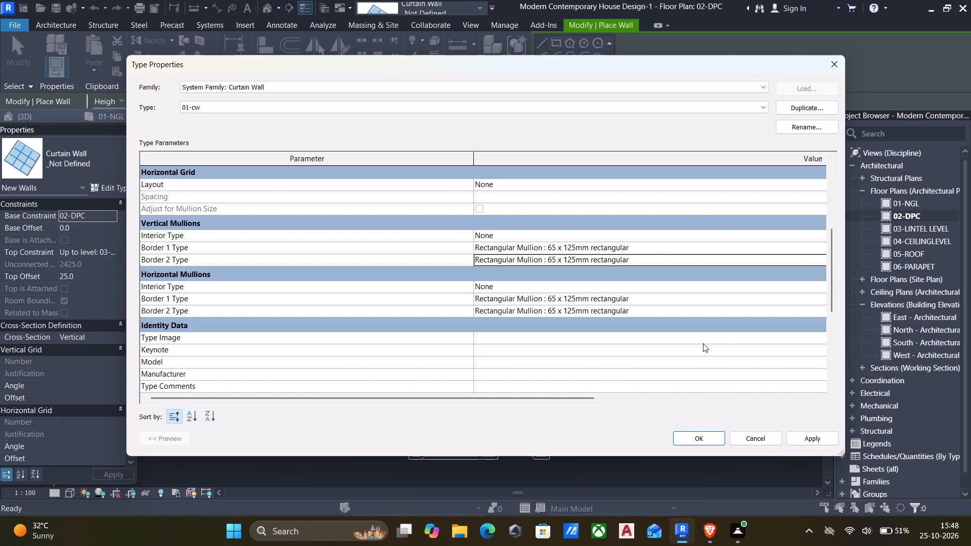
left_click(807, 437)
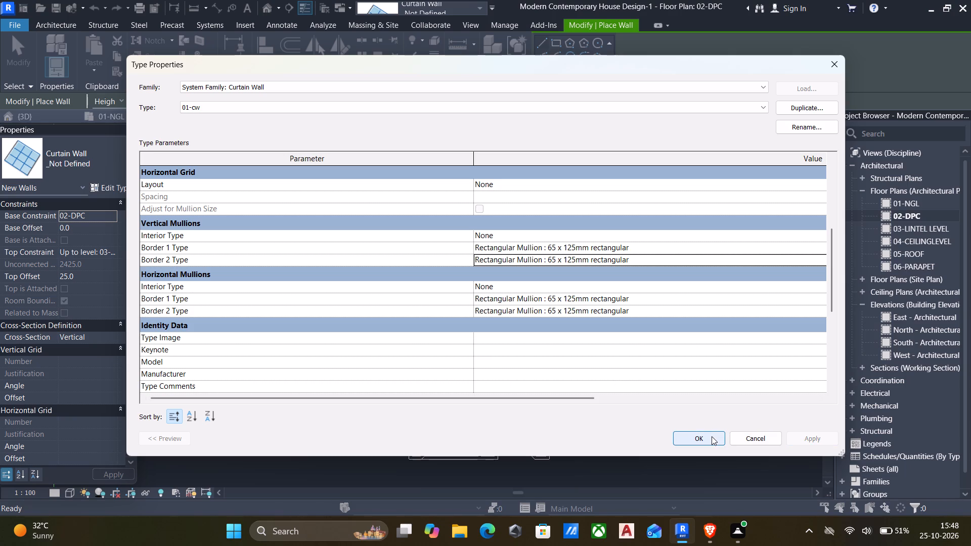
left_click(711, 436)
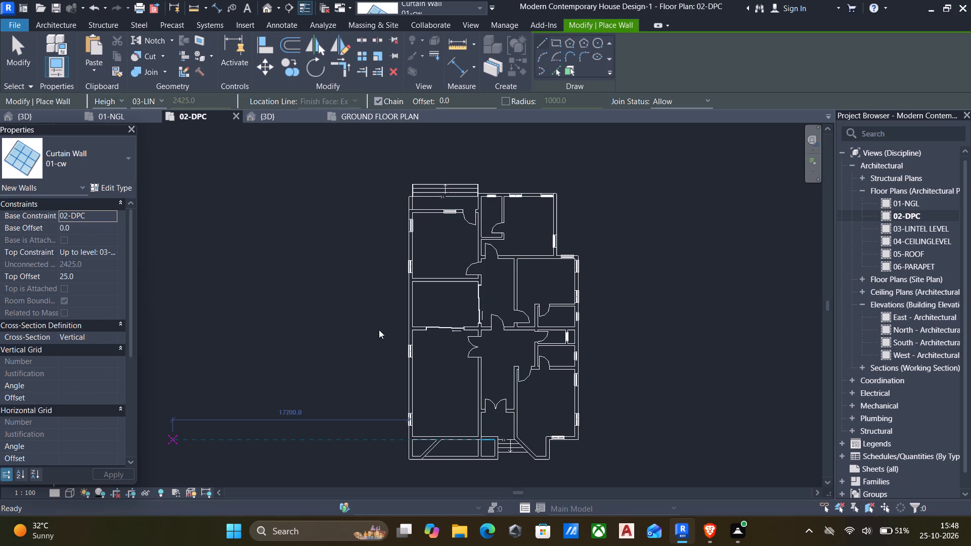
key("Escape")
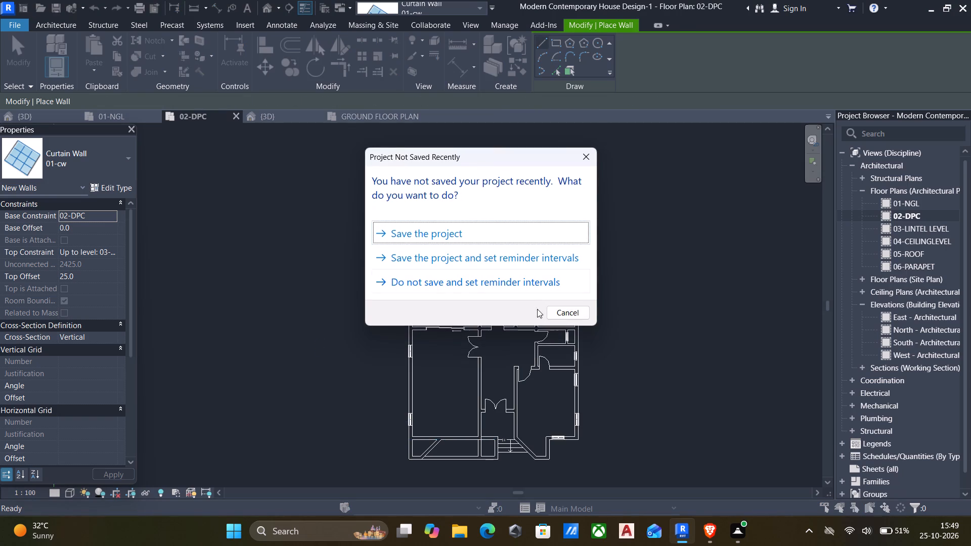
left_click(555, 310)
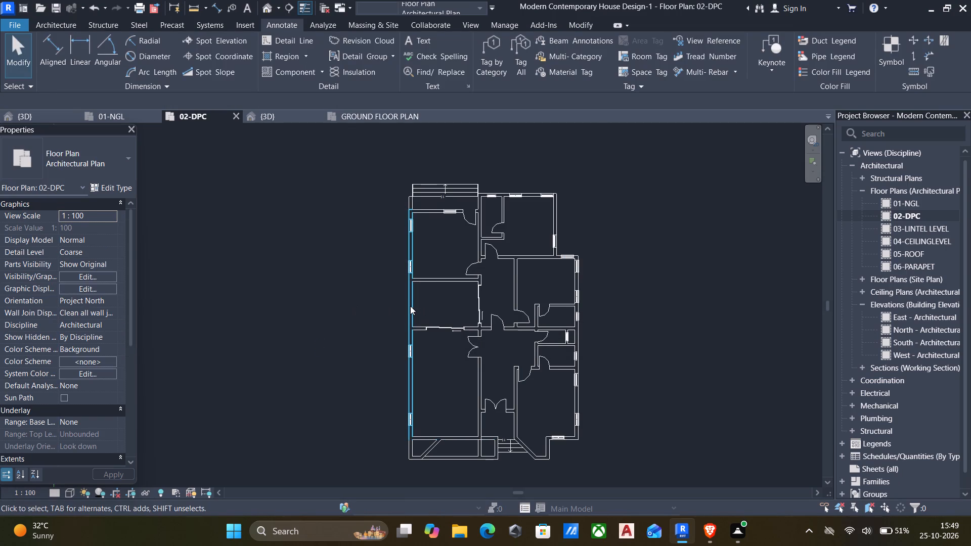
Draw a 2400 mm 01-cw curtain wall with base offset 150 in the west exterior wall of the room with two sliding doors.
type("wa")
scroll(399, 310, "up", 4)
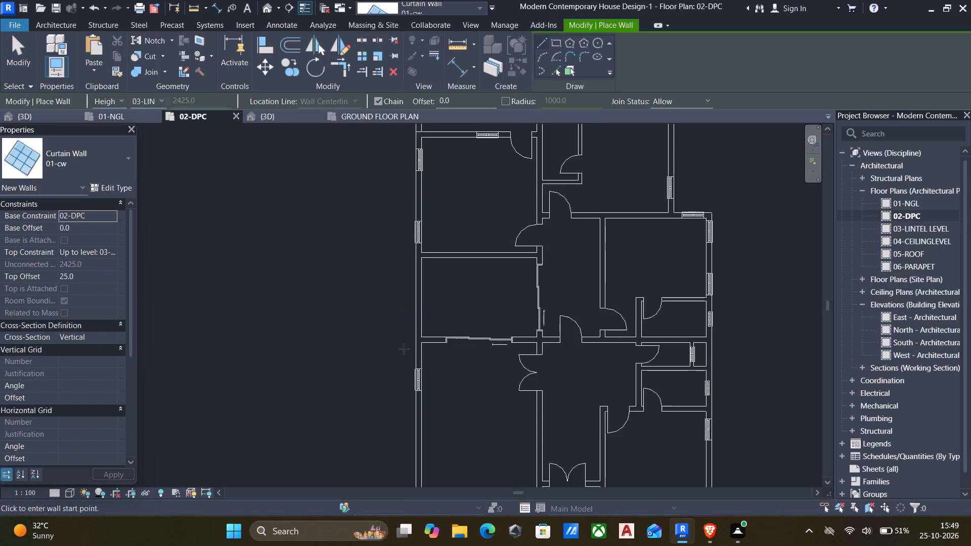
middle_click_drag(395, 382, 396, 360)
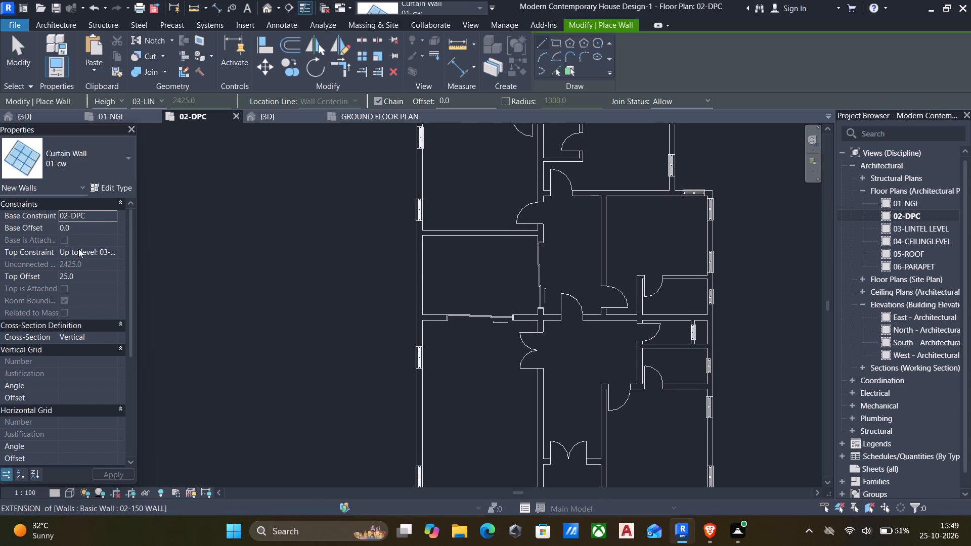
left_click(87, 227)
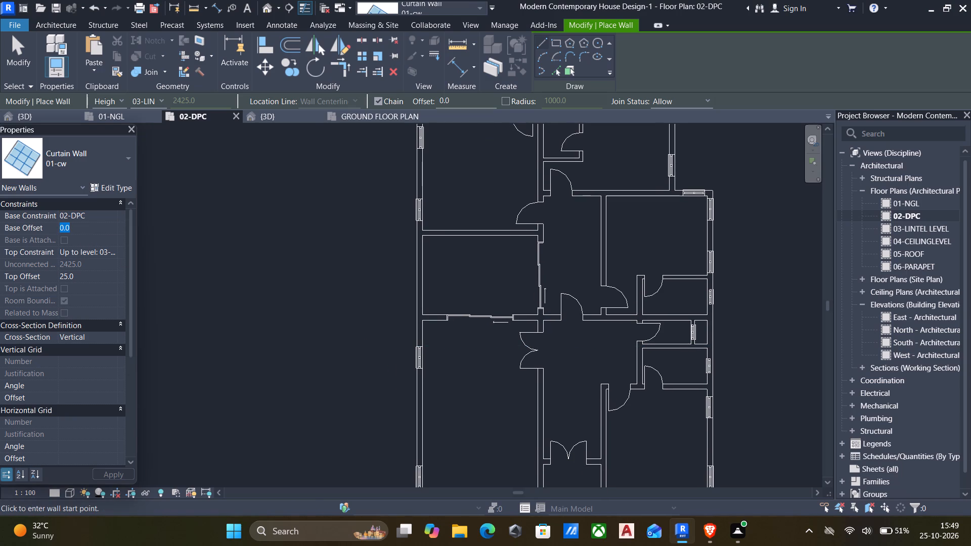
type("150")
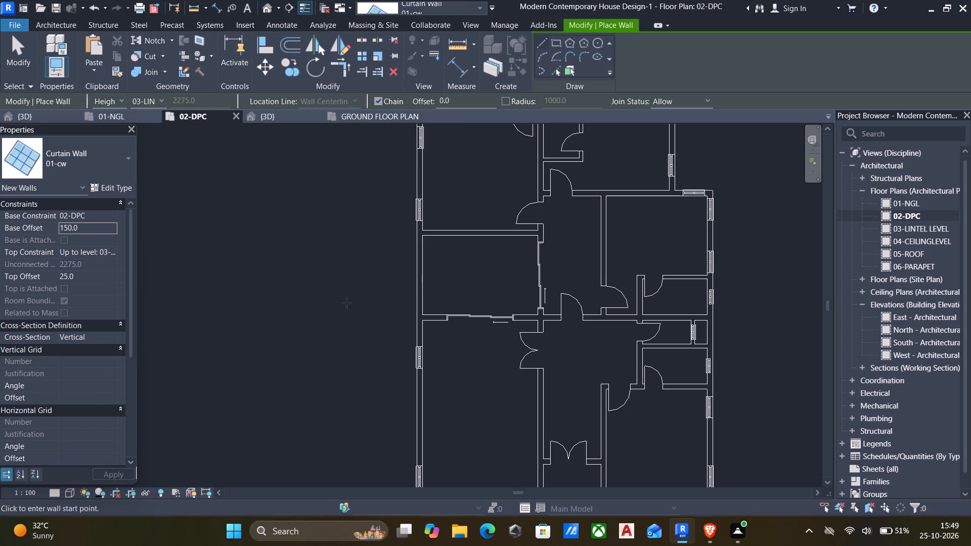
scroll(418, 253, "up", 2)
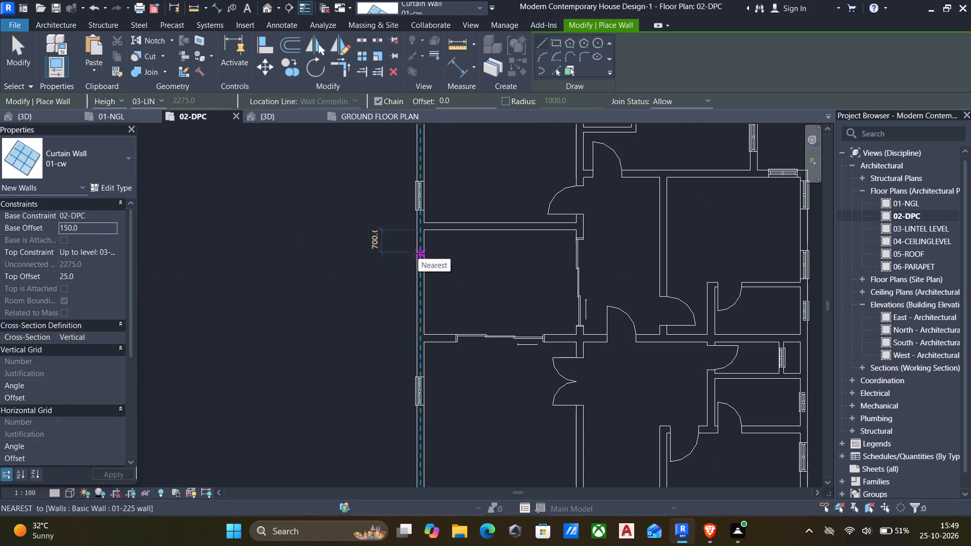
left_click(418, 253)
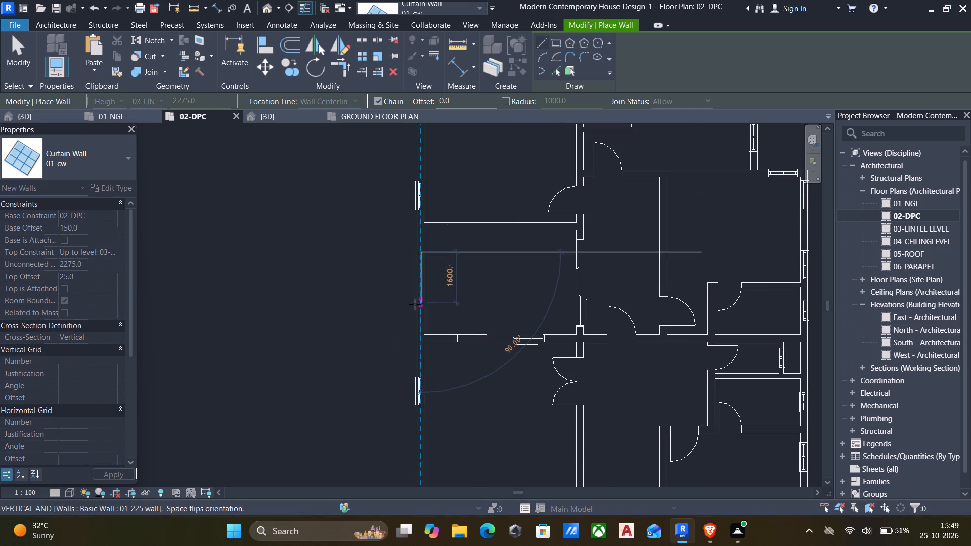
scroll(414, 318, "up", 4)
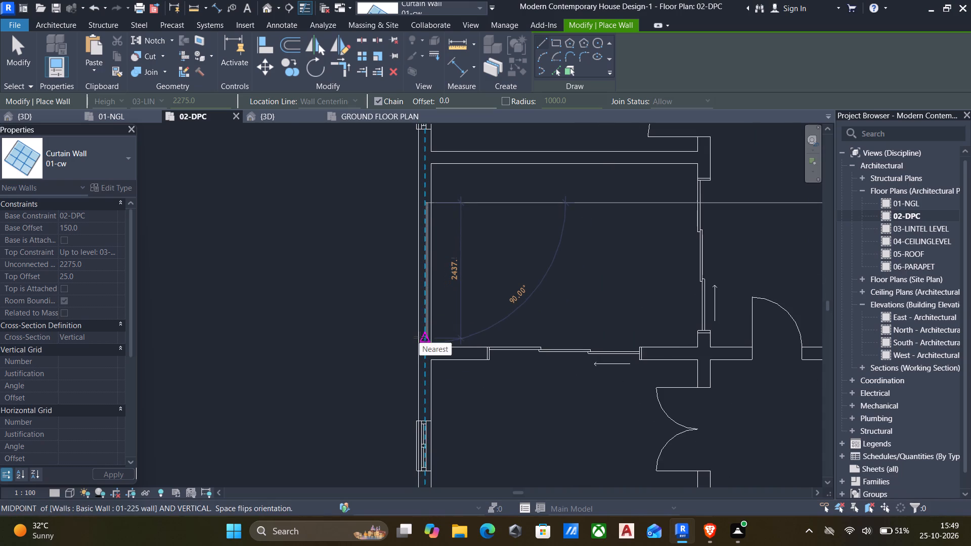
type("2400")
key("Return")
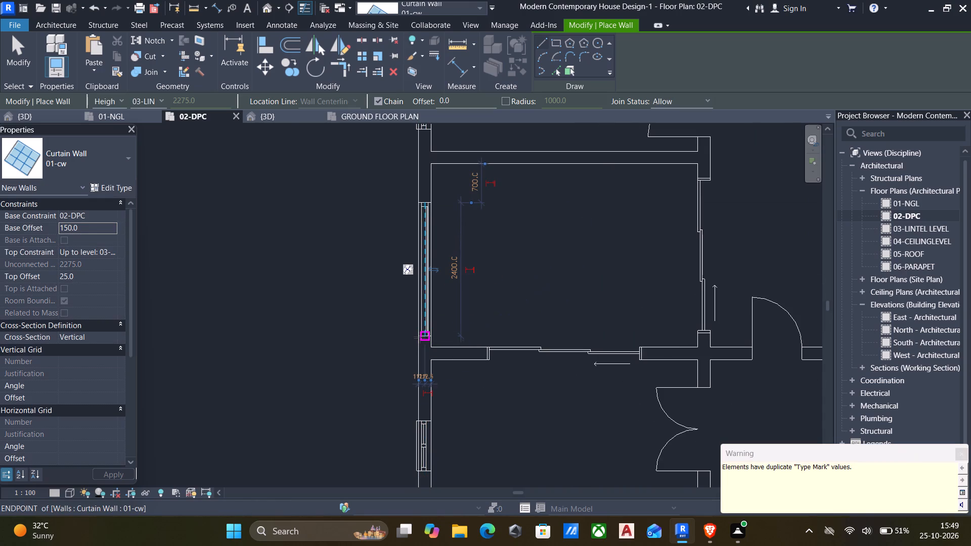
key("Escape")
key("Escape")
Nudge the new west curtain wall north until it sits 400 mm from the room's north wall.
left_click(422, 325)
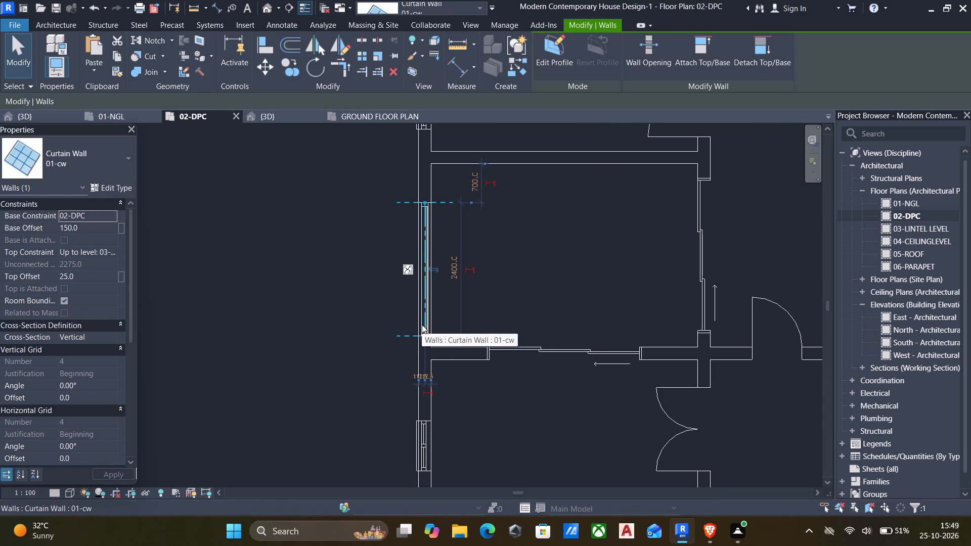
key("Up")
key("Up")
key("Up")
key("Up")
key("Up")
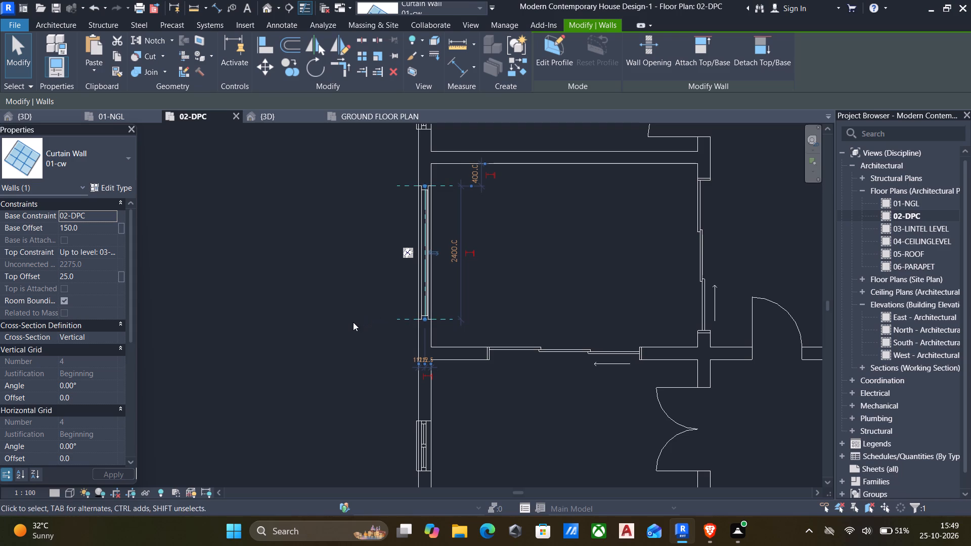
scroll(348, 348, "down", 1)
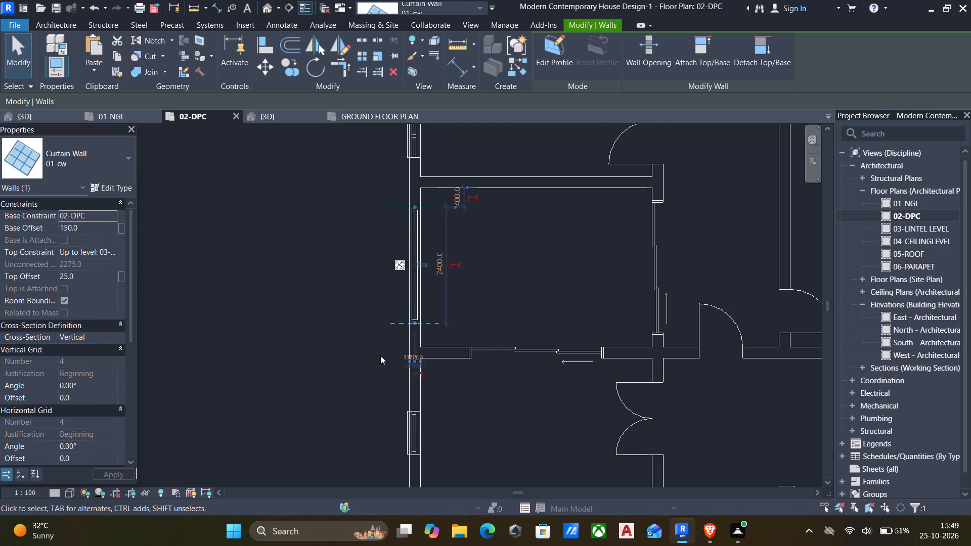
scroll(380, 355, "down", 3)
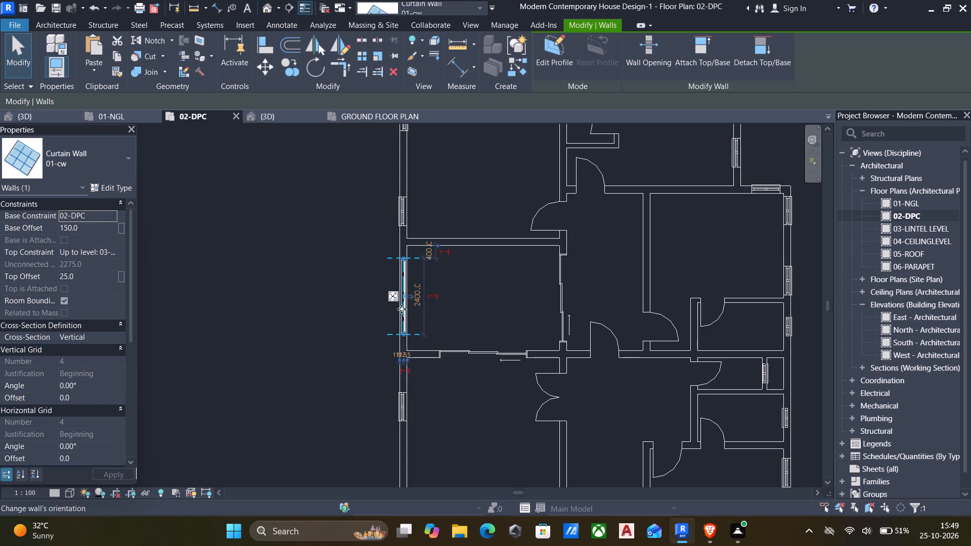
key("Escape")
Draw a 2400 mm 01-cw curtain wall in the large southwest room's south wall, running west from its southeast corner.
type("wa")
middle_click_drag(316, 344, 308, 314)
scroll(324, 315, "down", 1)
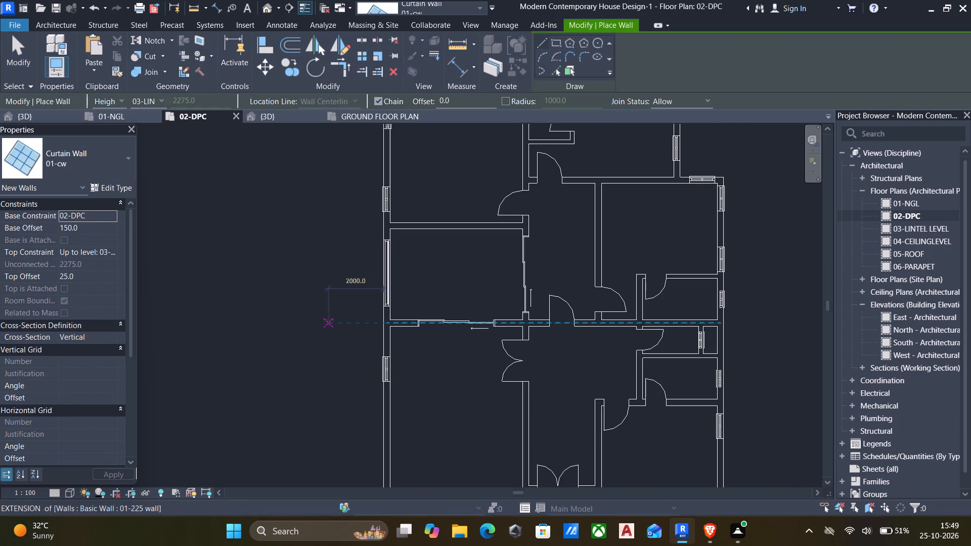
scroll(394, 392, "down", 5)
middle_click_drag(394, 393, 340, 250)
scroll(362, 363, "up", 6)
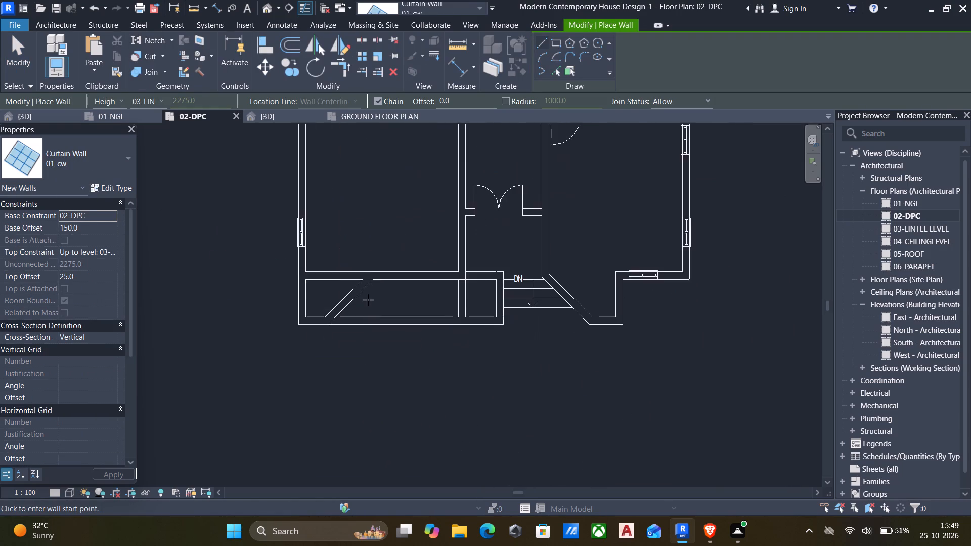
scroll(368, 300, "up", 4)
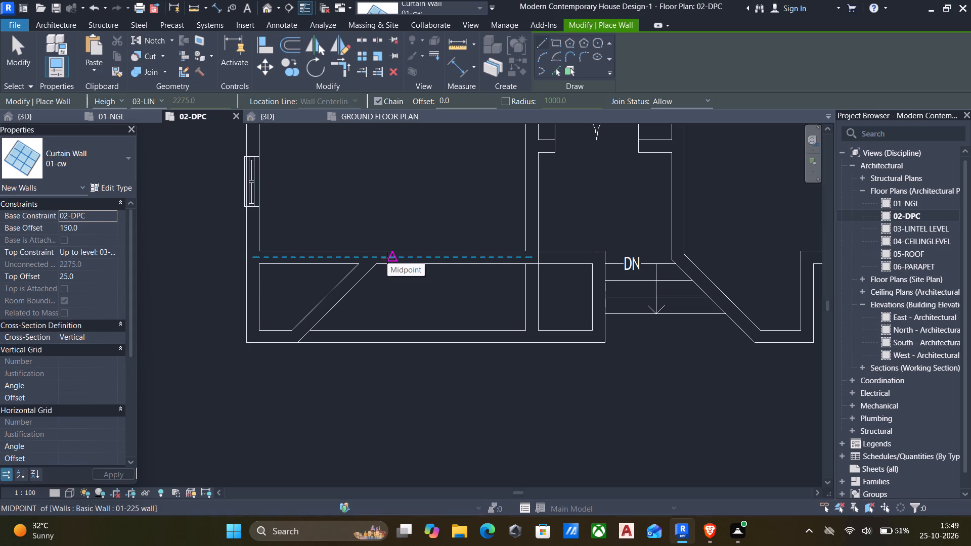
left_click(520, 253)
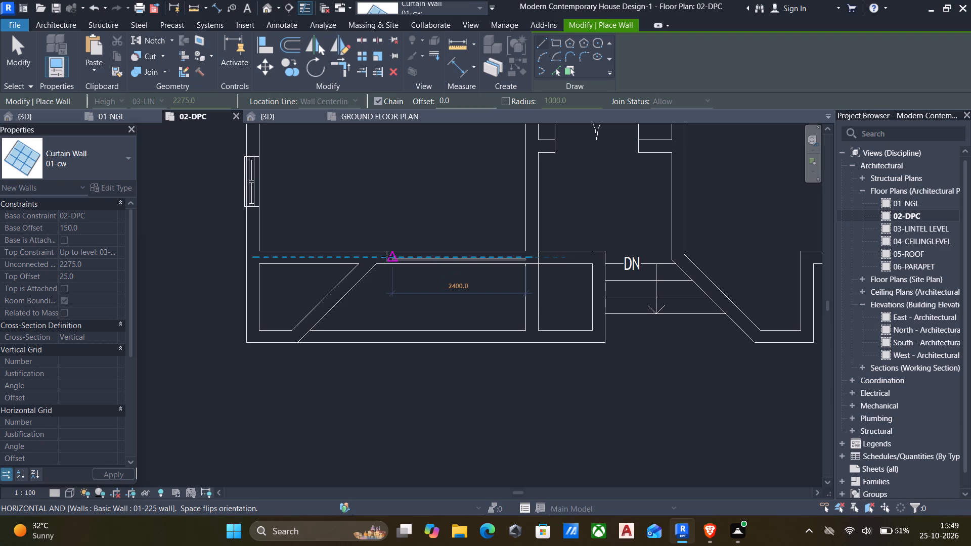
left_click(387, 256)
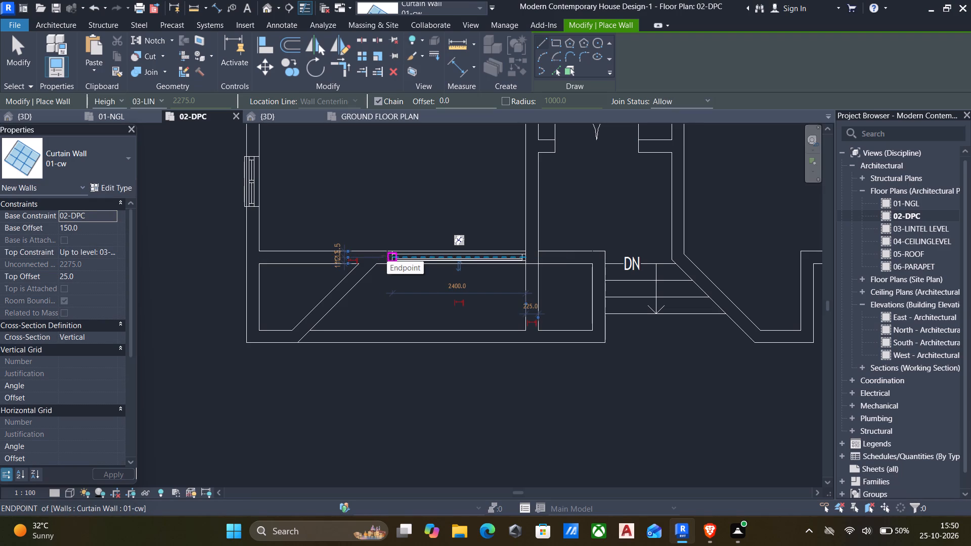
key("Escape")
key("Escape")
Set the base offset of the south curtain wall to 0.
left_click(422, 265)
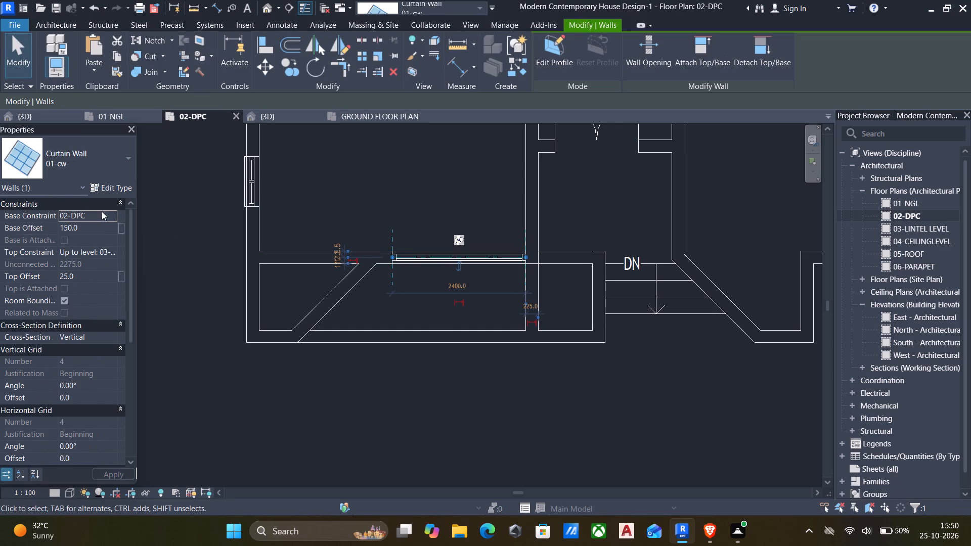
left_click(105, 226)
key("0")
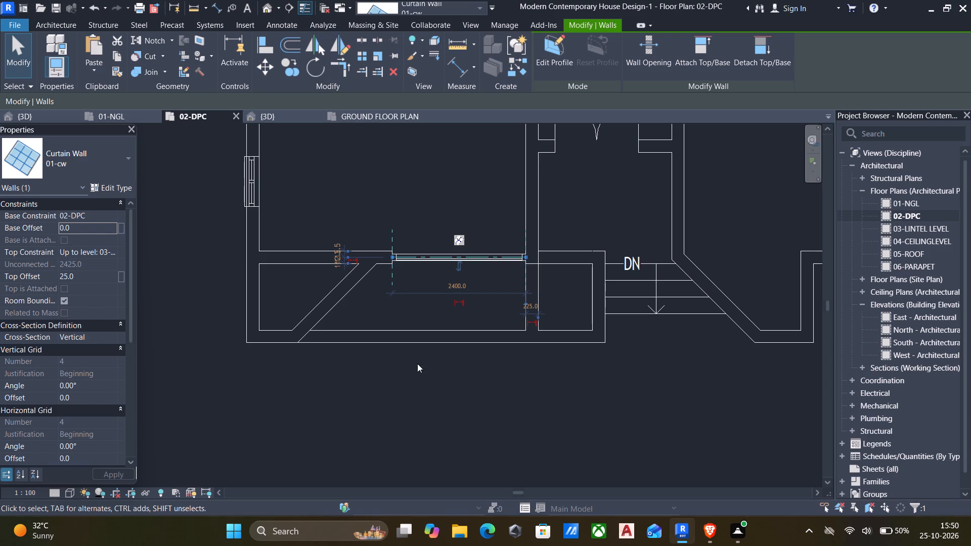
Switch to REVIT BUNGALOW COURSE's GROUND FLOOR PLAN and inspect the foyer's glass entrance door and the living room's double door.
scroll(467, 348, "down", 4)
middle_click_drag(465, 348, 404, 362)
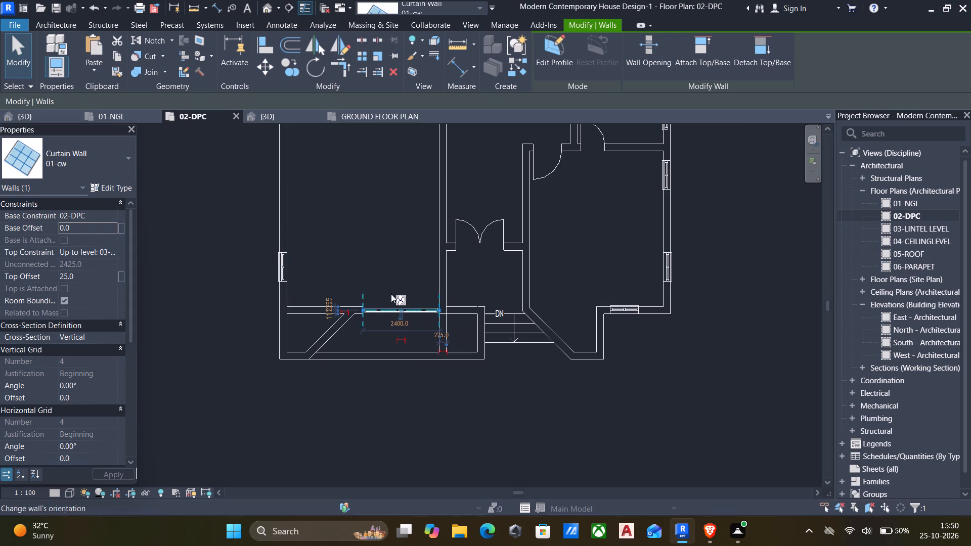
scroll(492, 288, "up", 4)
scroll(441, 213, "down", 4)
middle_click_drag(438, 226, 427, 299)
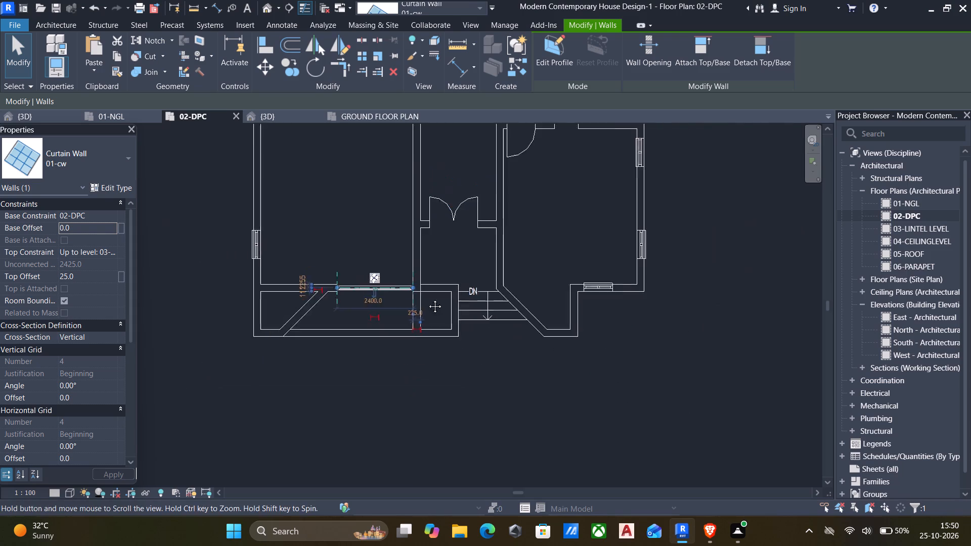
middle_click_drag(427, 299, 434, 421)
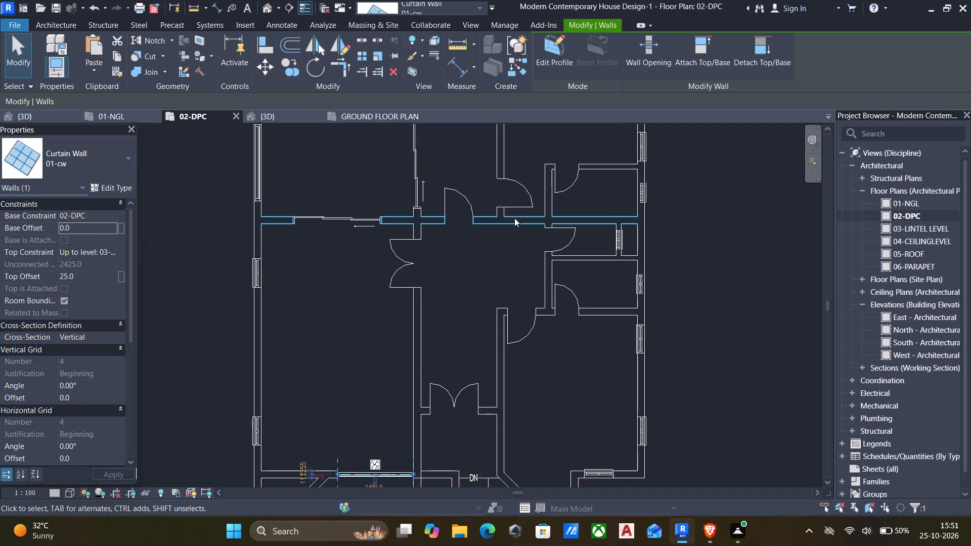
left_click(368, 115)
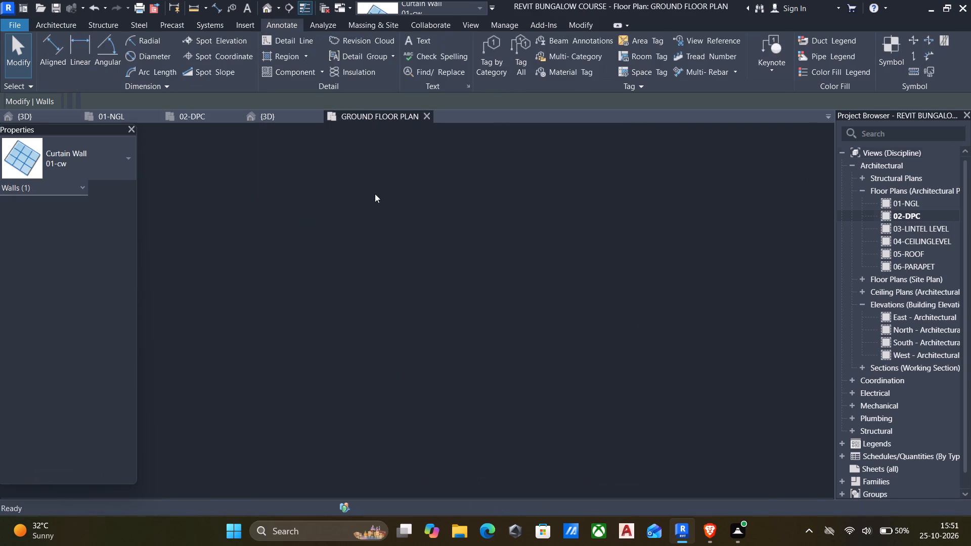
scroll(446, 376, "down", 1)
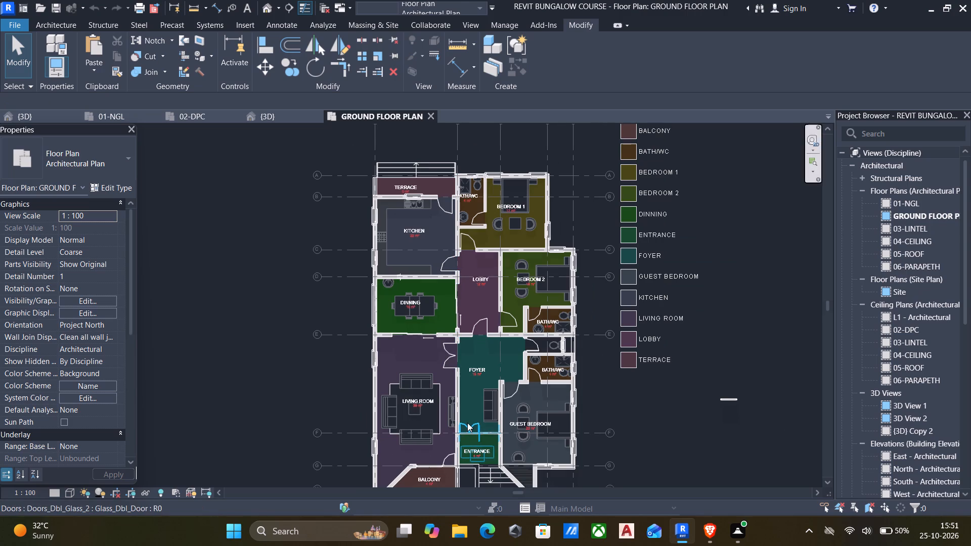
left_click(467, 423)
middle_click_drag(428, 371, 415, 298)
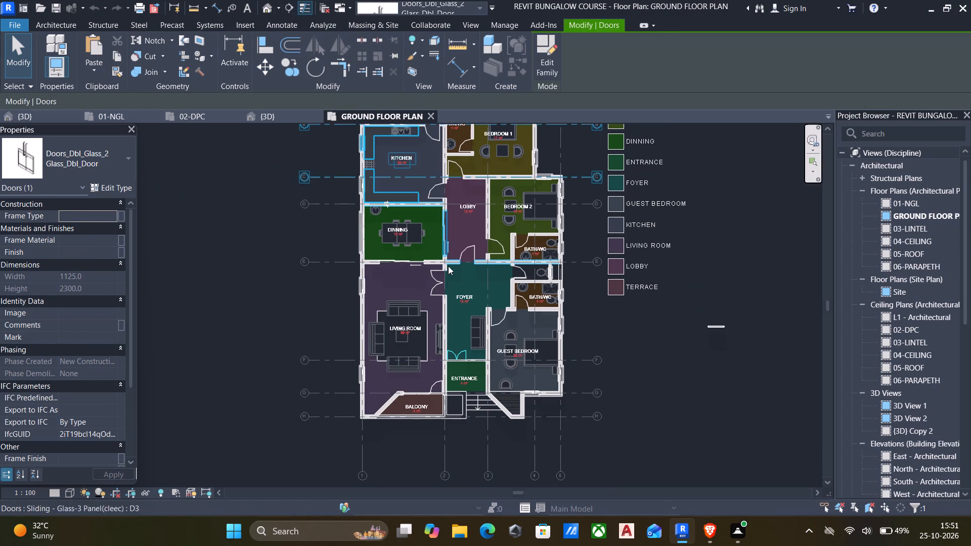
left_click(433, 283)
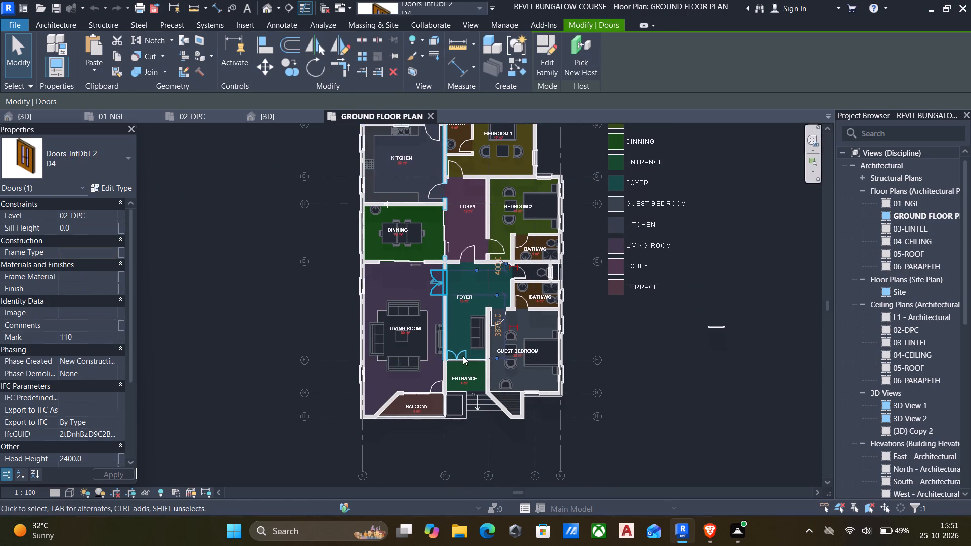
left_click(463, 356)
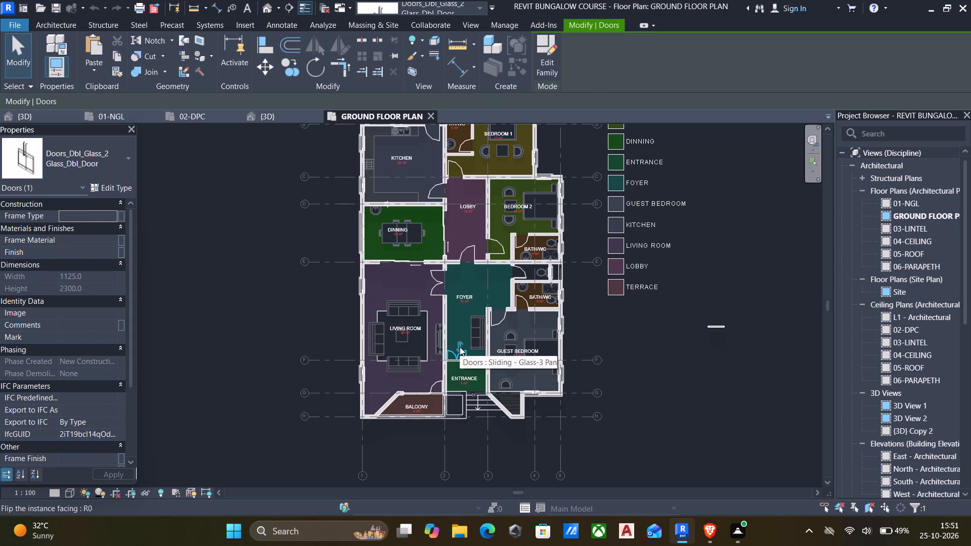
Examine the glazed entrance, balcony front and left-side windows of the reference bungalow in its 3D view.
left_click(262, 7)
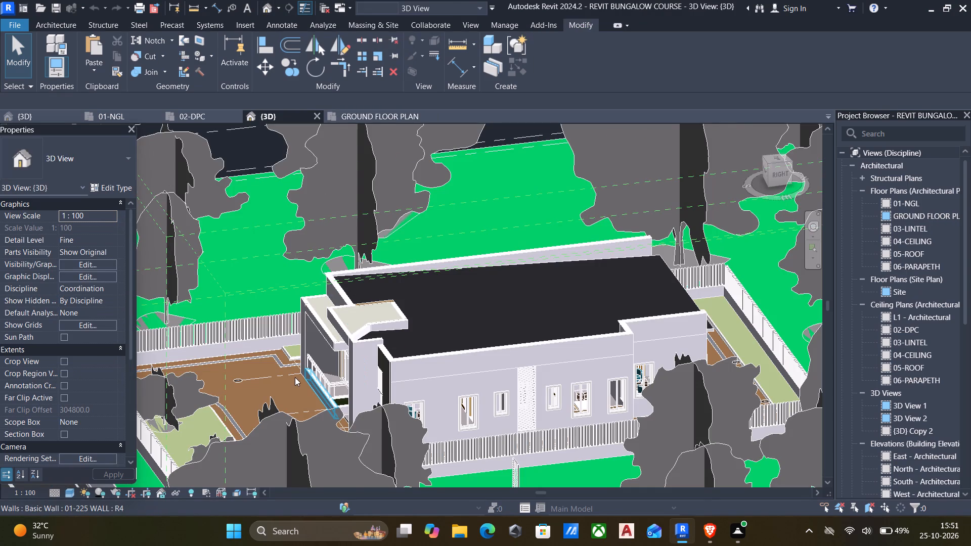
middle_click_drag(295, 377, 440, 337)
scroll(375, 397, "up", 6)
middle_click_drag(356, 417, 408, 338)
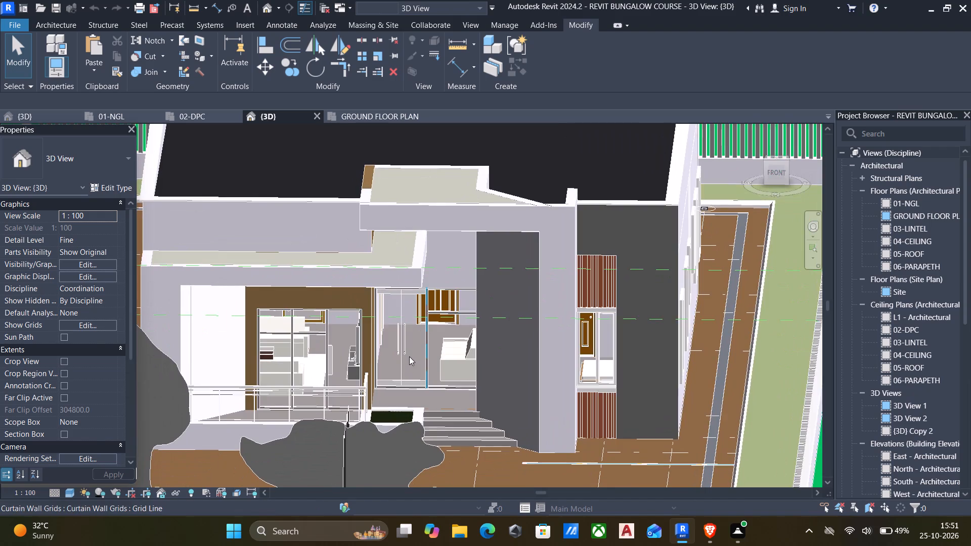
scroll(408, 357, "up", 3)
middle_click_drag(362, 365, 426, 310)
scroll(419, 306, "down", 2)
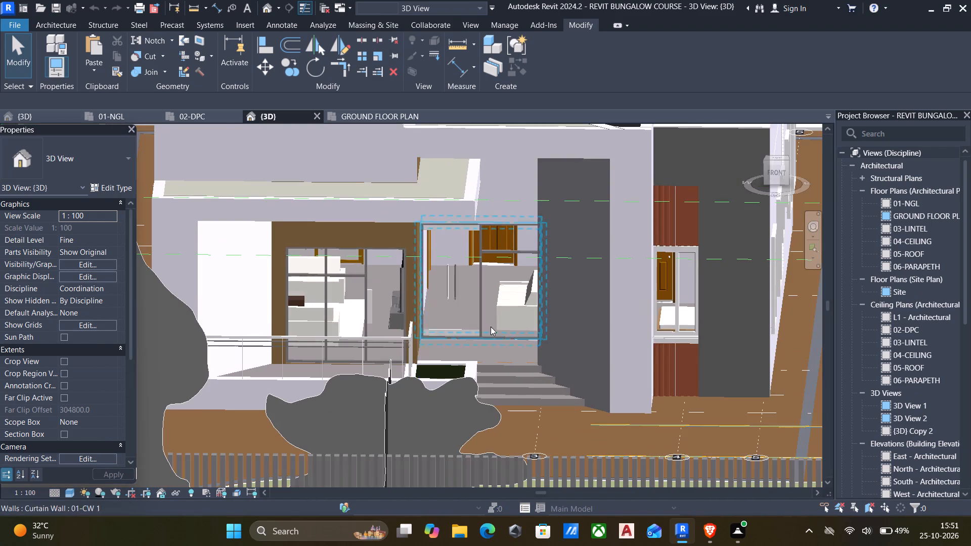
scroll(499, 329, "down", 1)
middle_click_drag(496, 327, 471, 357, "shift")
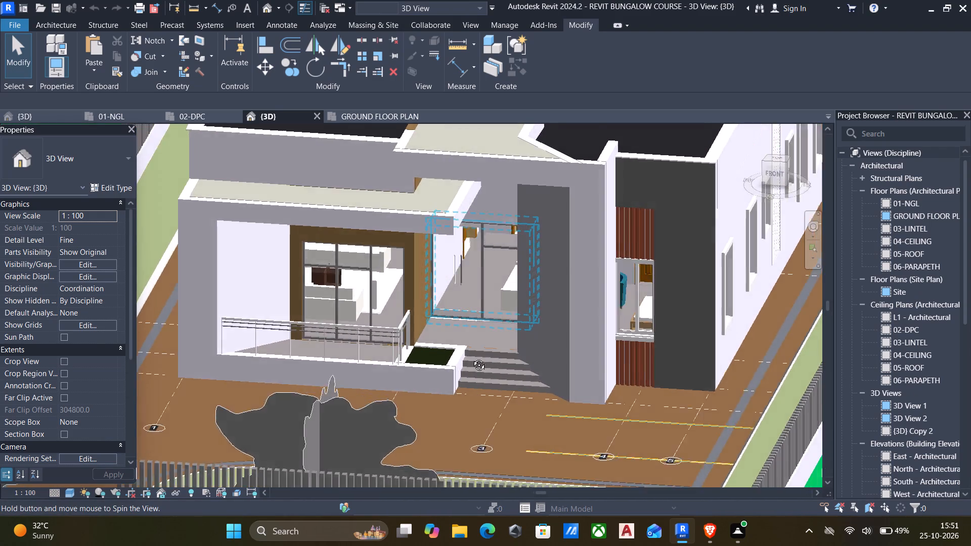
middle_click_drag(471, 357, 412, 376, "shift")
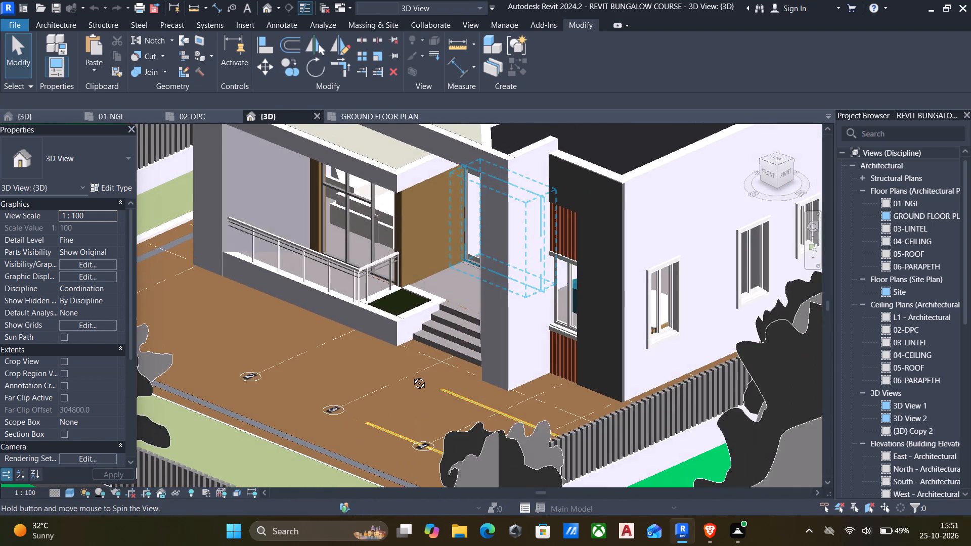
middle_click_drag(412, 376, 628, 347, "shift")
scroll(628, 347, "down", 6)
middle_click_drag(502, 334, 497, 339, "shift")
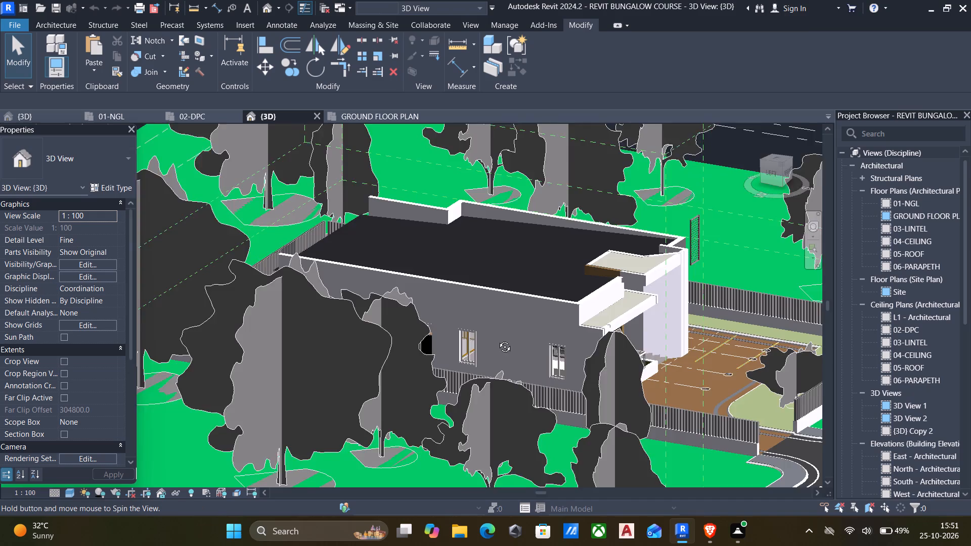
middle_click_drag(497, 339, 465, 381, "shift")
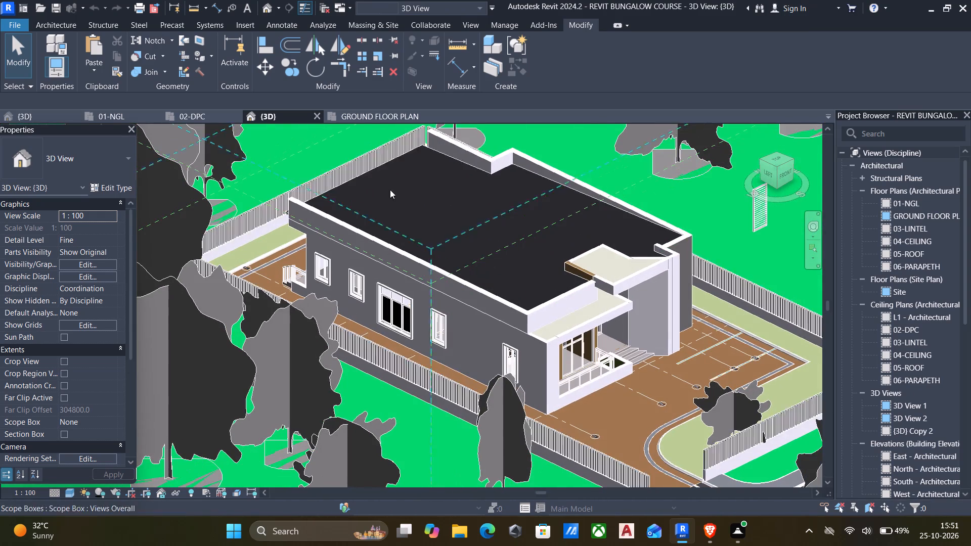
Return to Modern Contemporary House Design-1 and look over the house and its surroundings in 3D.
left_click(202, 117)
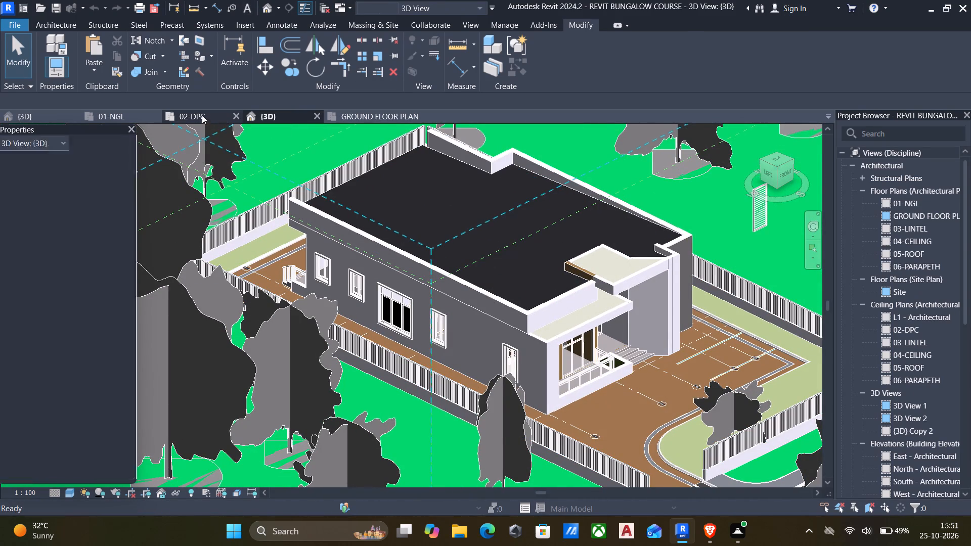
scroll(251, 25, "up", 1)
left_click(266, 10)
scroll(361, 268, "down", 6)
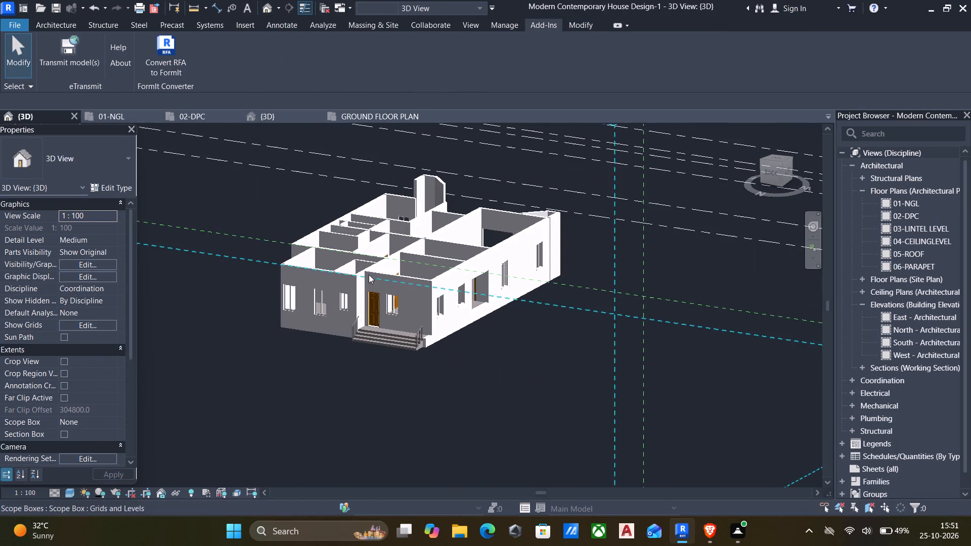
middle_click_drag(503, 298, 455, 299)
scroll(431, 296, "down", 6)
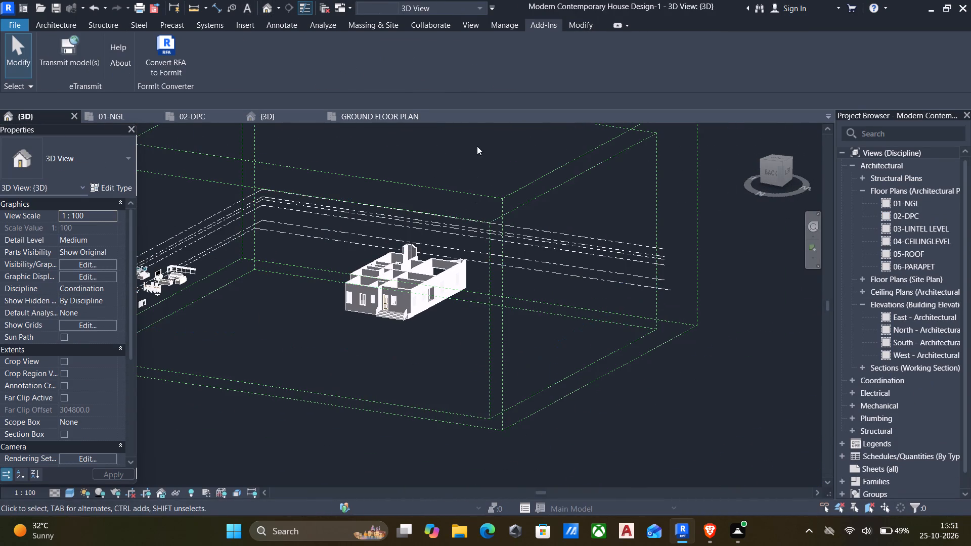
In the 02-DPC plan, delete the loose elements far east of the house together with the East - Architectural elevation.
double_click(883, 214)
scroll(682, 289, "down", 10)
middle_click_drag(670, 308, 586, 320)
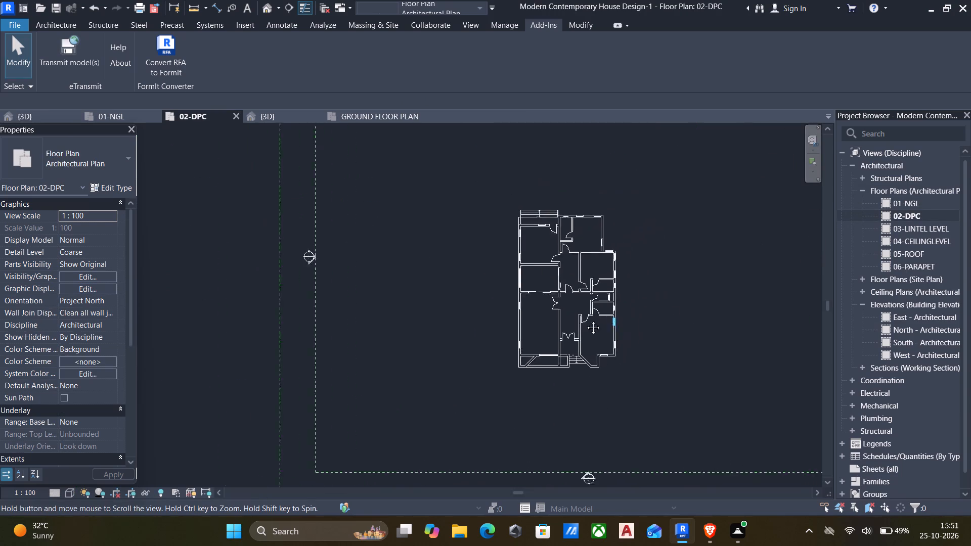
middle_click_drag(586, 320, 422, 302)
scroll(415, 302, "up", 1)
scroll(517, 289, "down", 4)
scroll(564, 254, "down", 3)
scroll(566, 245, "up", 1)
left_click_drag(568, 170, 672, 292)
key("Delete")
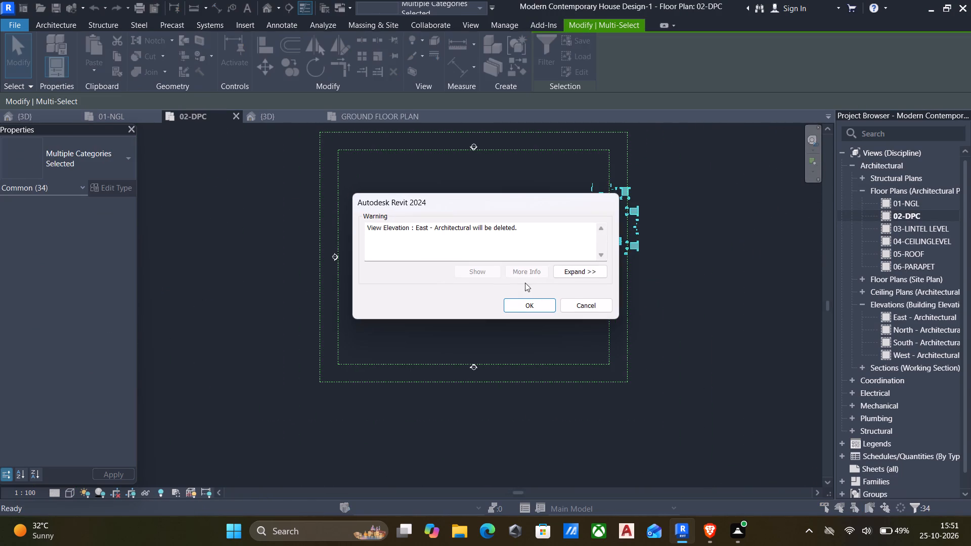
left_click(519, 304)
Delete the double door in the wall between the foyer and the entrance.
middle_click_drag(422, 299, 427, 299)
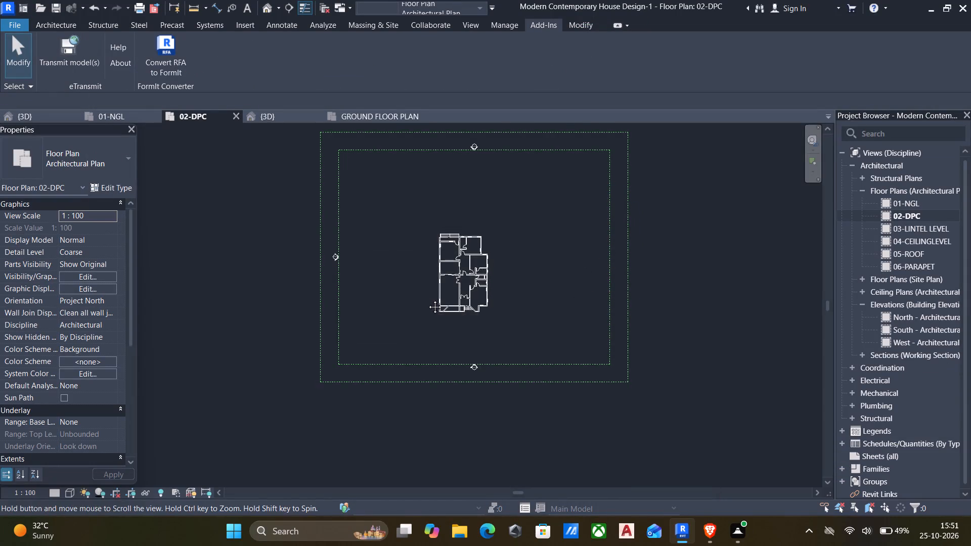
middle_click_drag(427, 299, 461, 337)
scroll(437, 307, "up", 7)
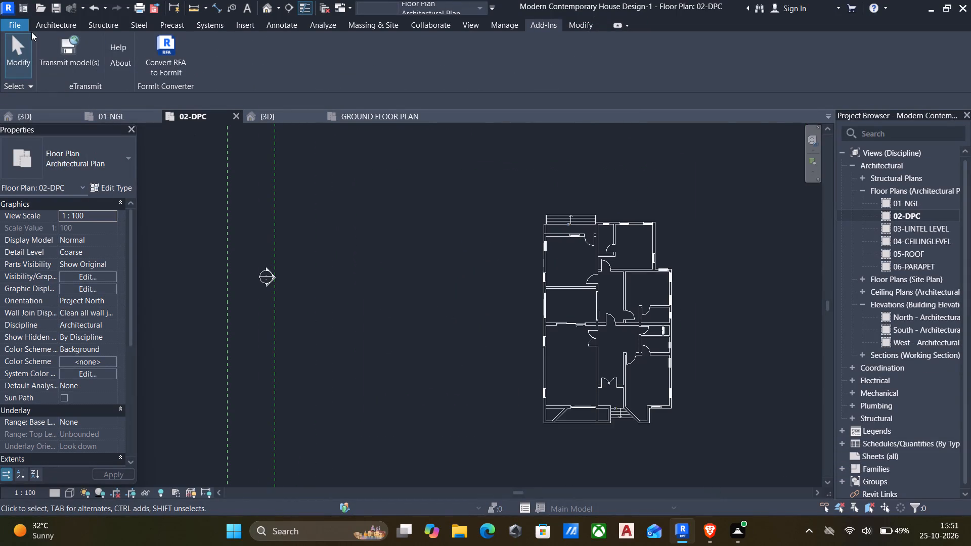
left_click(54, 23)
scroll(576, 358, "up", 4)
middle_click_drag(579, 389, 554, 355)
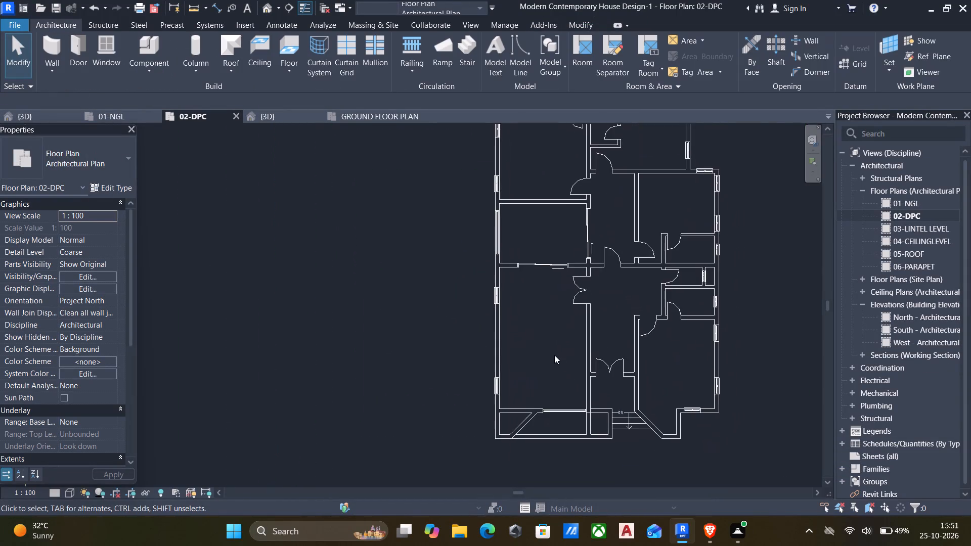
scroll(593, 362, "up", 4)
left_click(603, 361)
key("Delete")
Draw a 225 mm Thin Lines detail line across the wall thickness at each end of the wall between foyer and entrance.
middle_click_drag(483, 412, 462, 382)
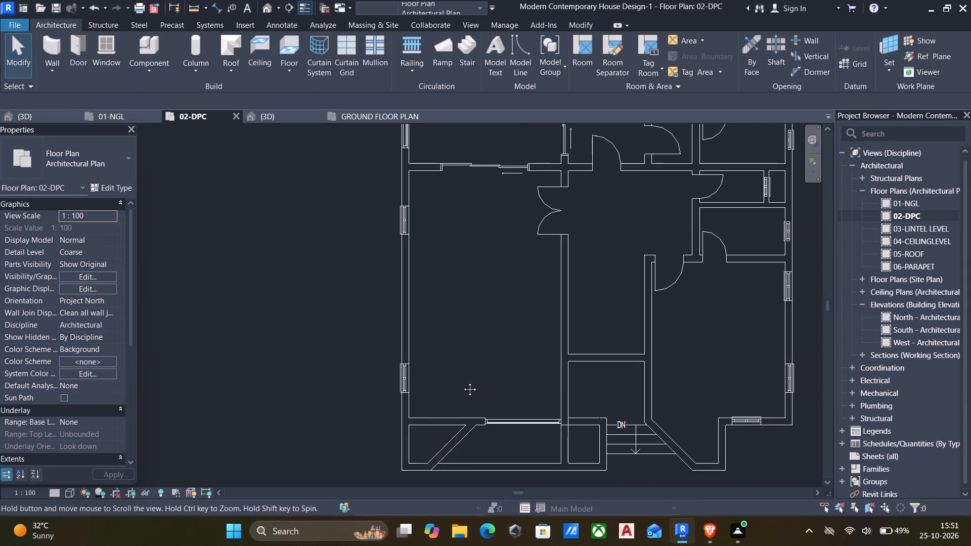
middle_click_drag(462, 382, 461, 380)
left_click(283, 27)
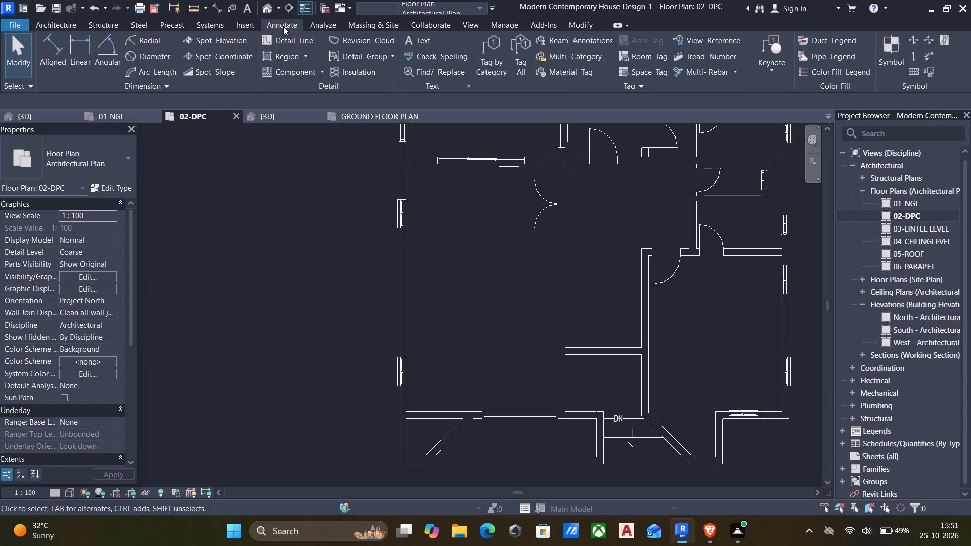
left_click(290, 43)
scroll(568, 299, "up", 4)
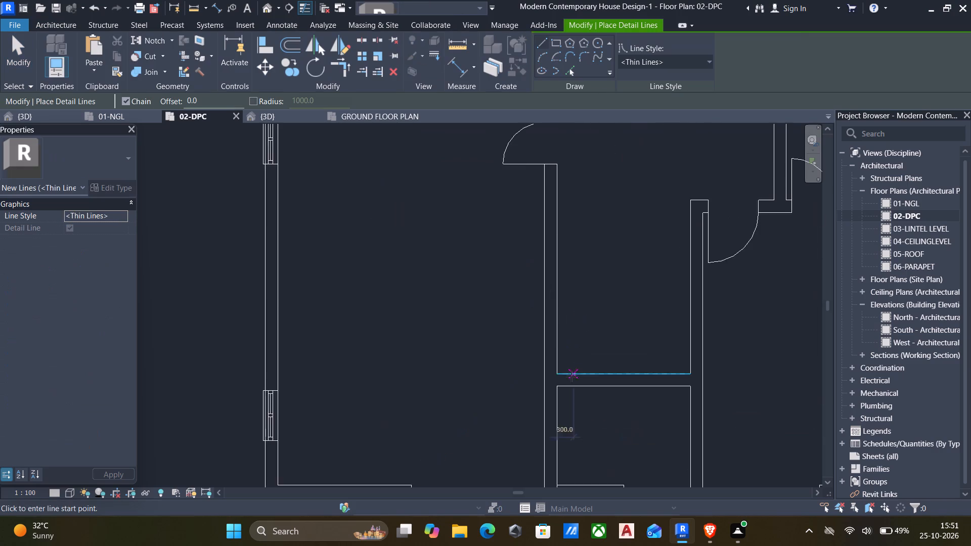
scroll(571, 378, "up", 5)
left_click(545, 394)
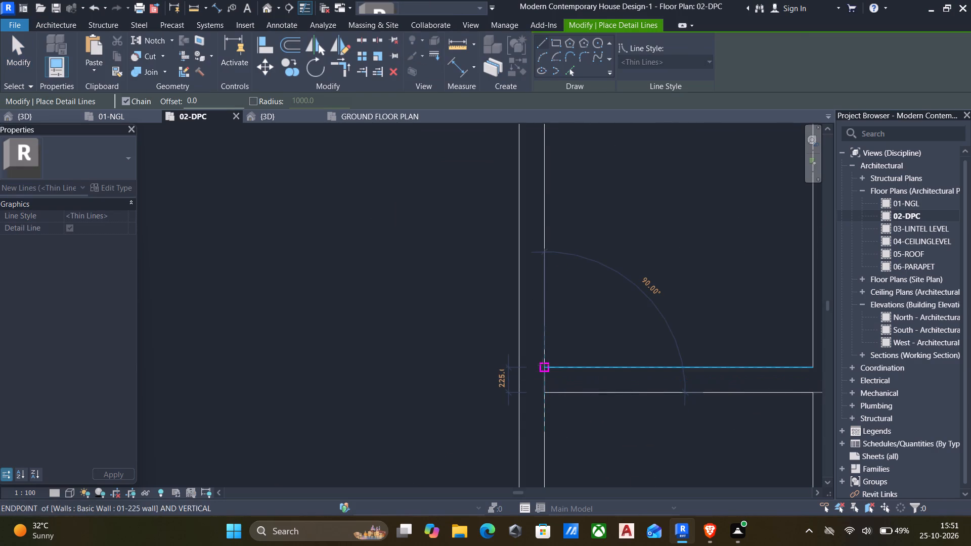
left_click(543, 365)
key("Escape")
scroll(659, 382, "down", 5)
middle_click_drag(651, 385, 593, 393)
scroll(598, 423, "up", 5)
left_click(734, 355)
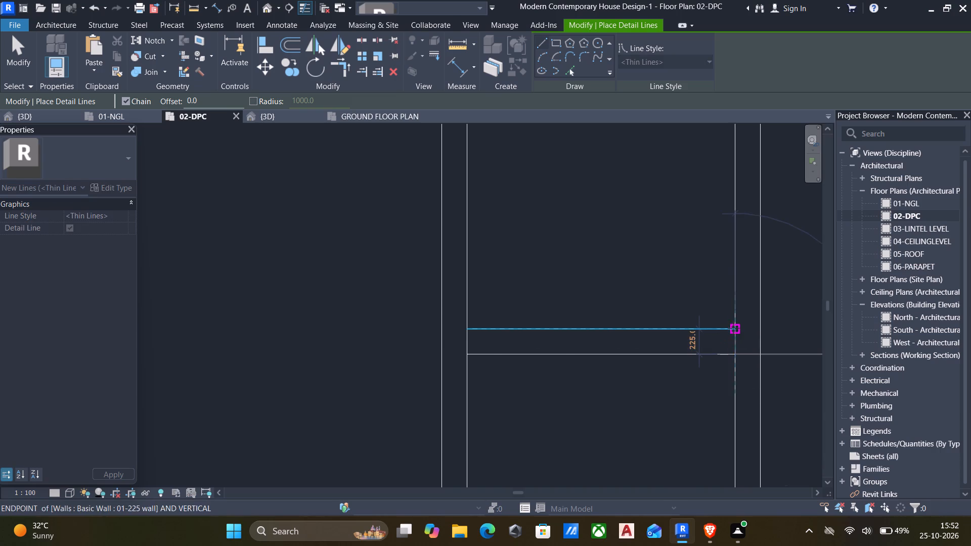
left_click(734, 327)
key("Escape")
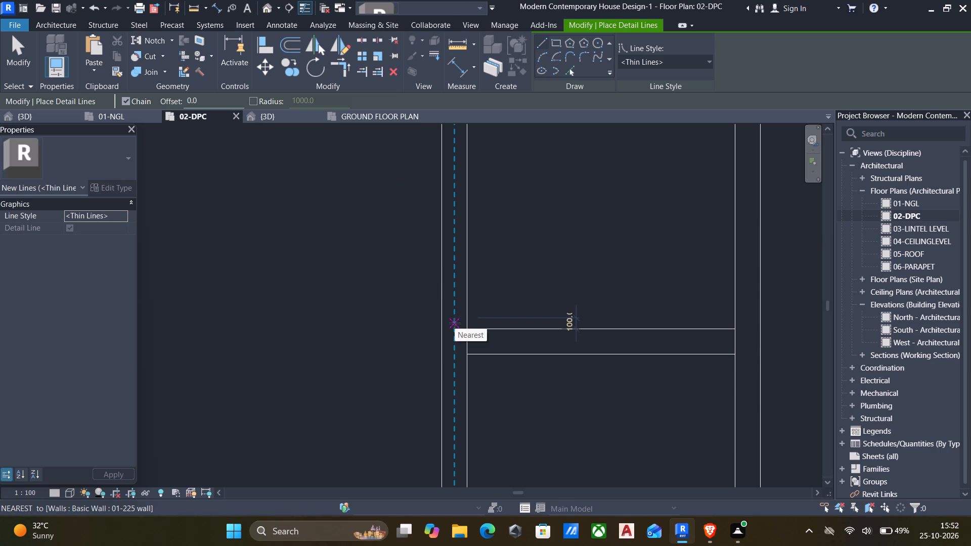
Draw a 2400 mm 01-cw curtain wall with base offset 150 along the centre of the foyer-entrance wall, spanning between the side walls.
type("wa")
left_click(468, 340)
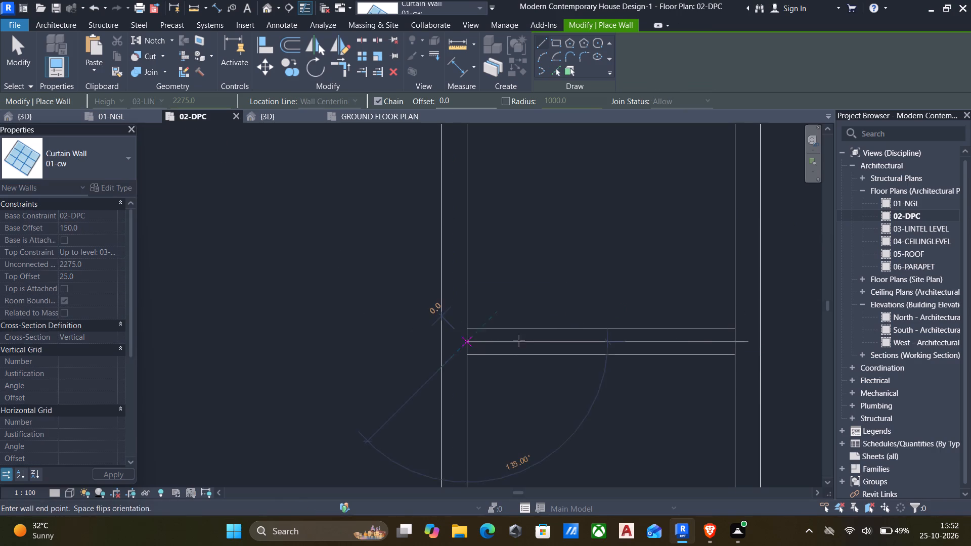
left_click(733, 348)
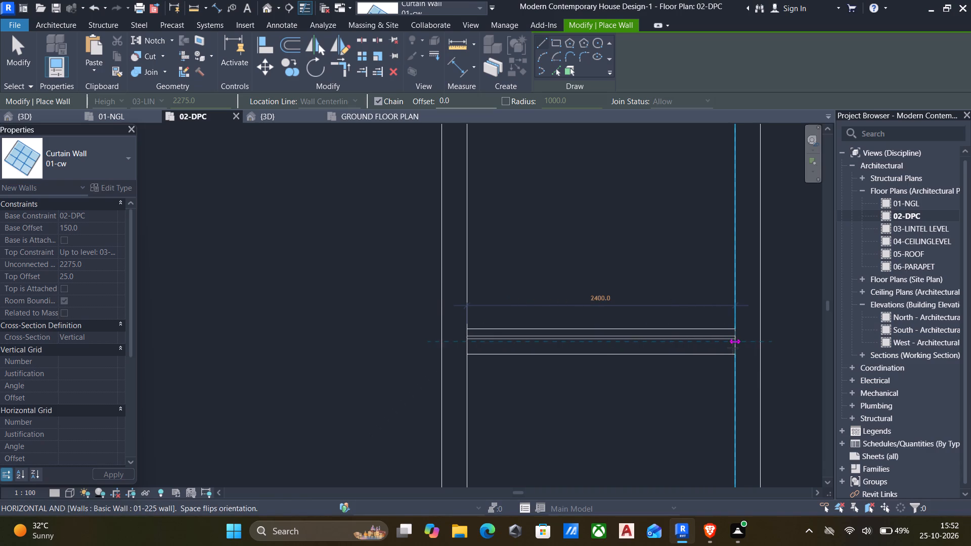
key("Escape")
scroll(519, 354, "down", 6)
middle_click_drag(511, 357, 528, 297)
scroll(529, 293, "up", 1)
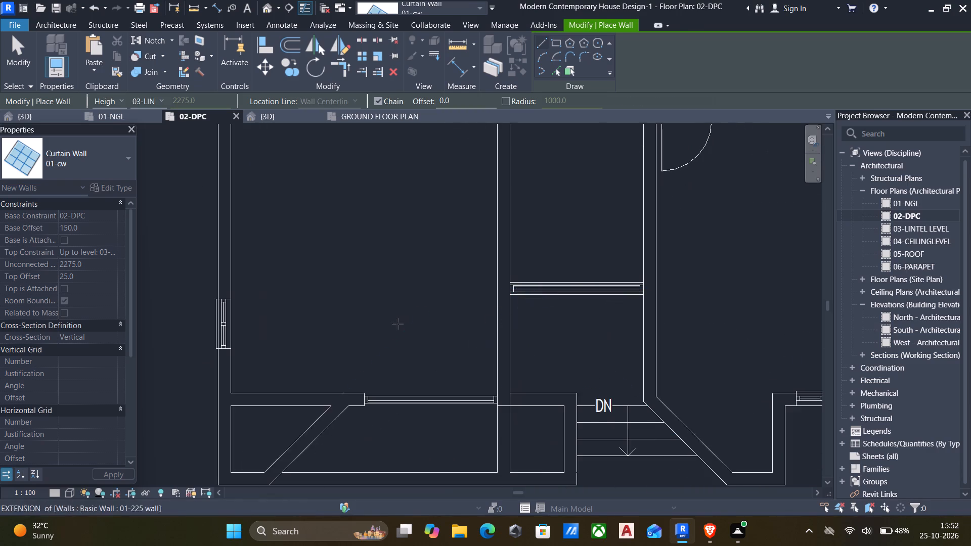
scroll(342, 337, "down", 6)
middle_click_drag(342, 338, 377, 376)
key("Escape")
scroll(366, 292, "up", 1)
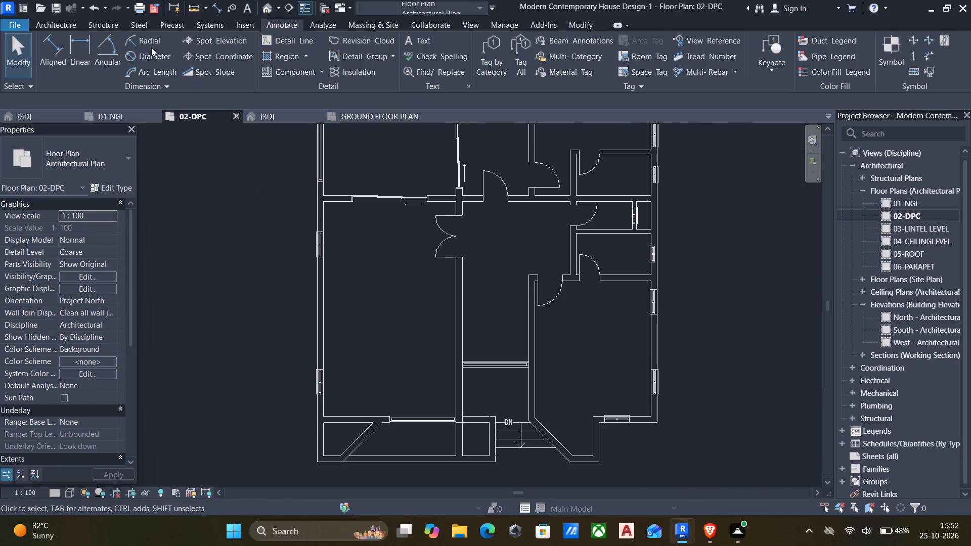
Examine the new entrance curtain wall in the 3D view, from the front and at an angle.
left_click(266, 10)
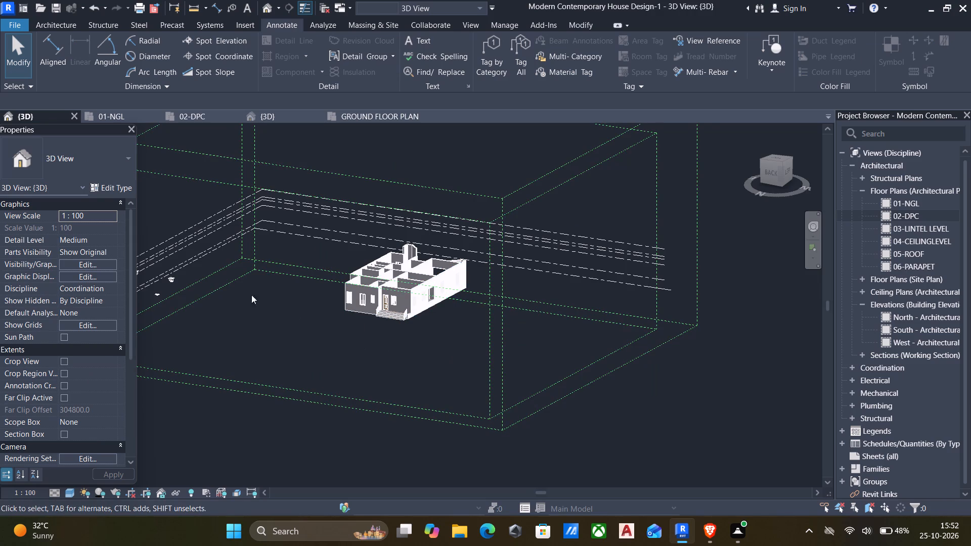
scroll(199, 292, "up", 4)
scroll(158, 278, "down", 5)
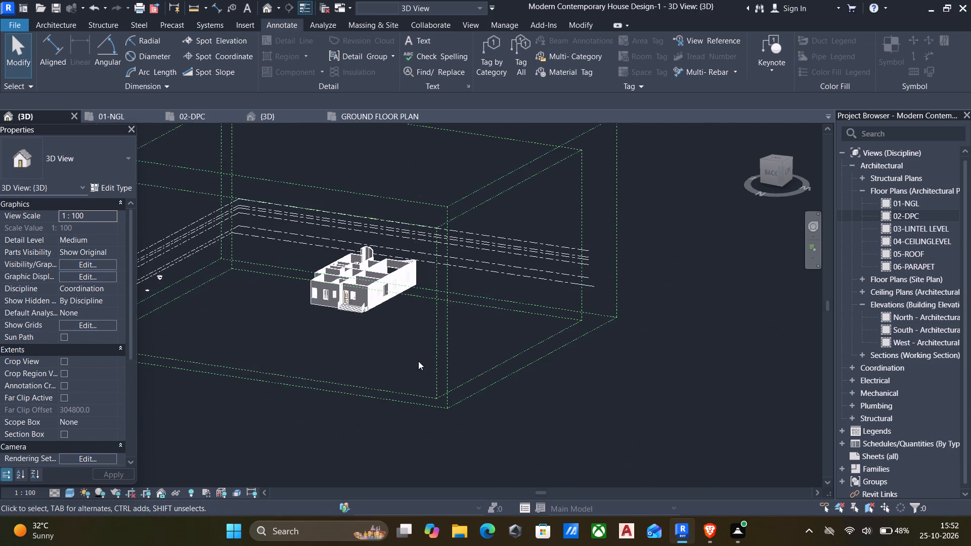
scroll(418, 361, "down", 1)
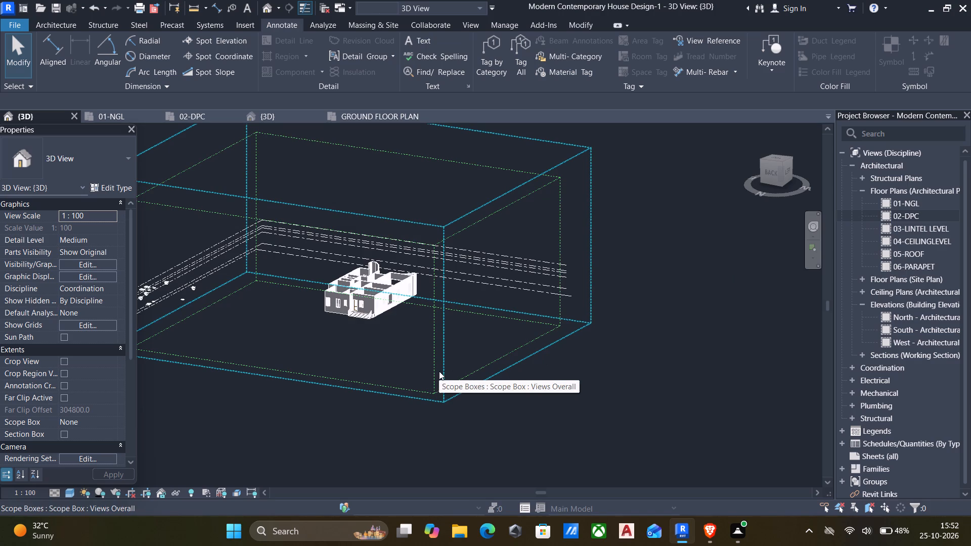
scroll(377, 323, "up", 5)
scroll(303, 302, "up", 10)
scroll(404, 339, "down", 6)
scroll(497, 376, "down", 4)
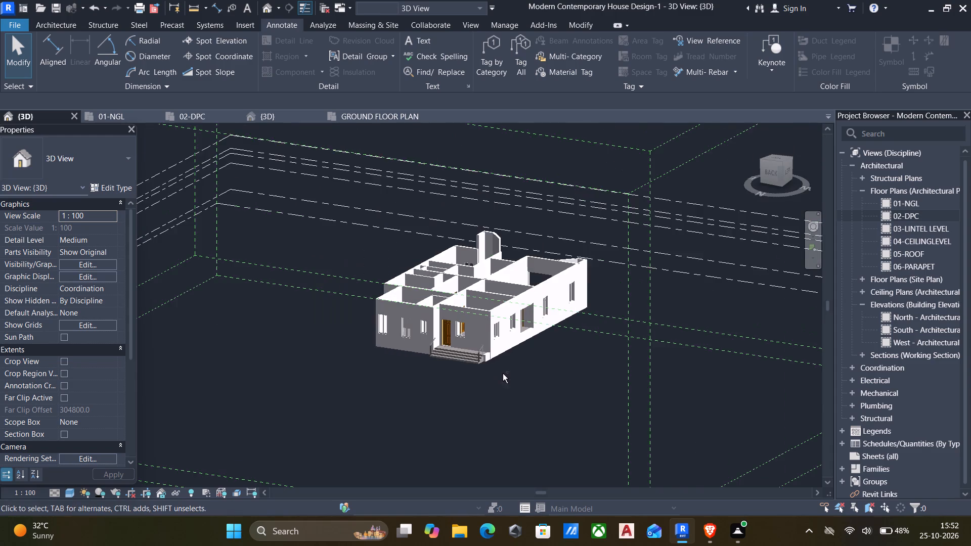
middle_click_drag(503, 373, 193, 395, "shift")
scroll(360, 402, "up", 5)
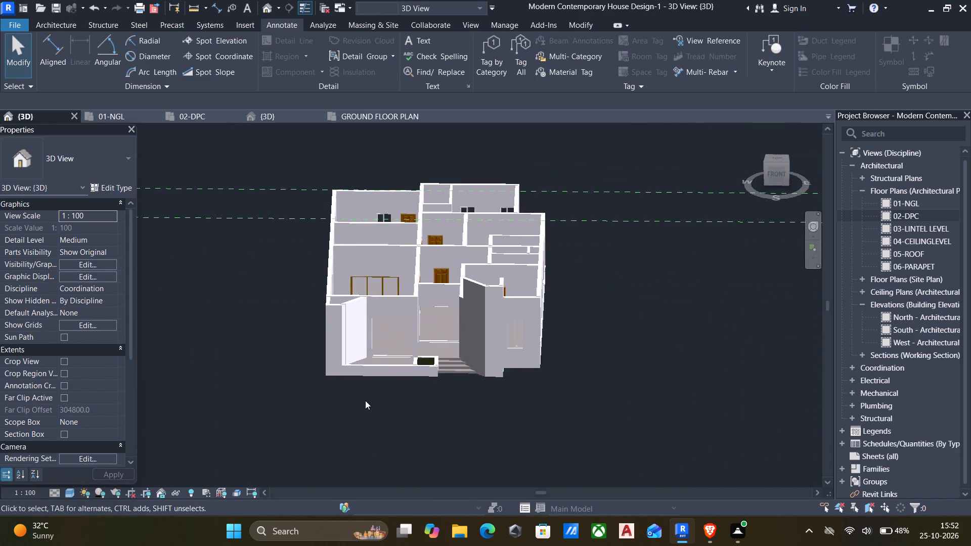
scroll(384, 358, "up", 4)
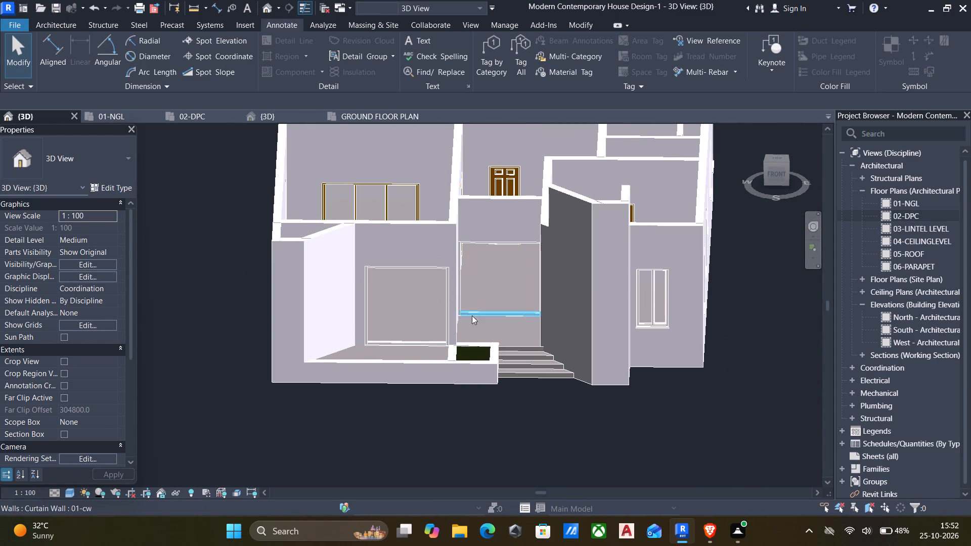
scroll(475, 312, "up", 4)
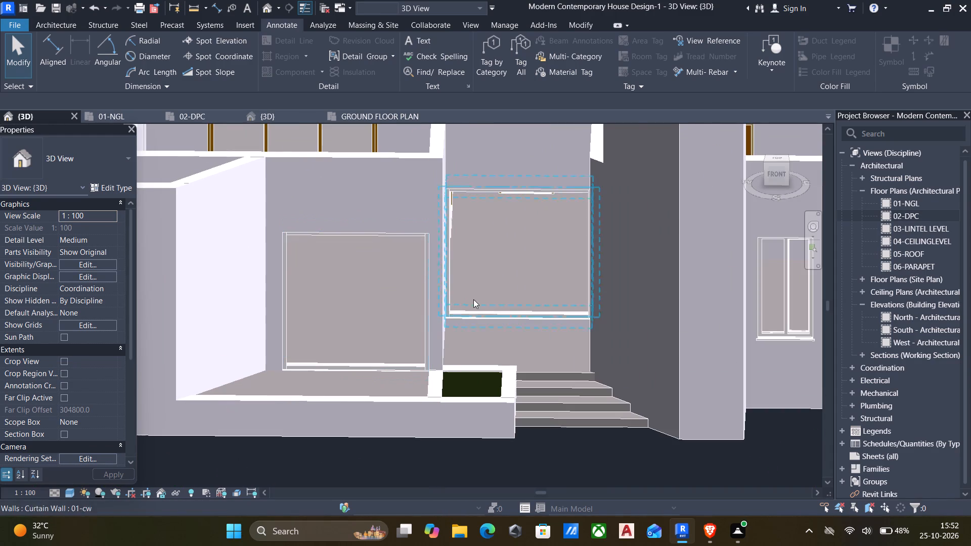
left_click(774, 173)
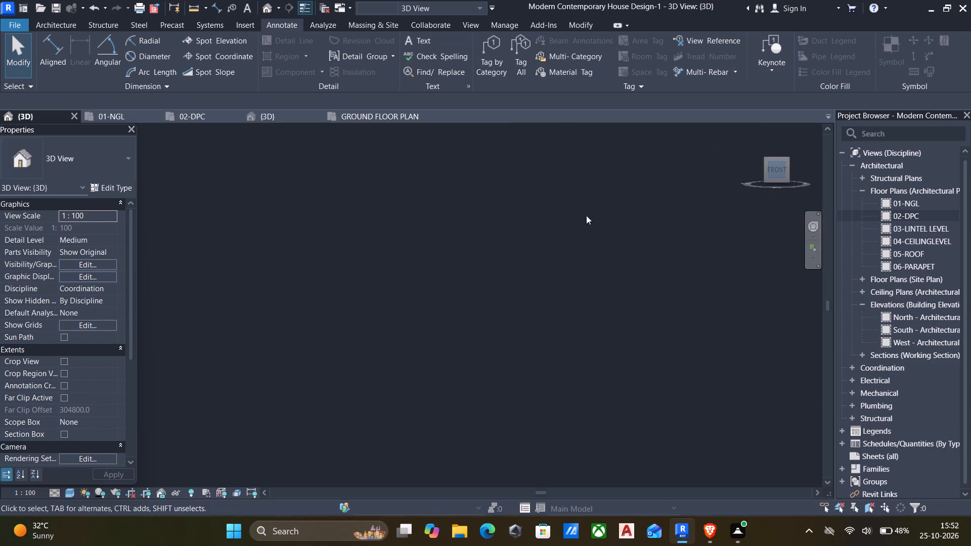
scroll(417, 253, "up", 5)
scroll(328, 487, "up", 5)
scroll(405, 396, "up", 7)
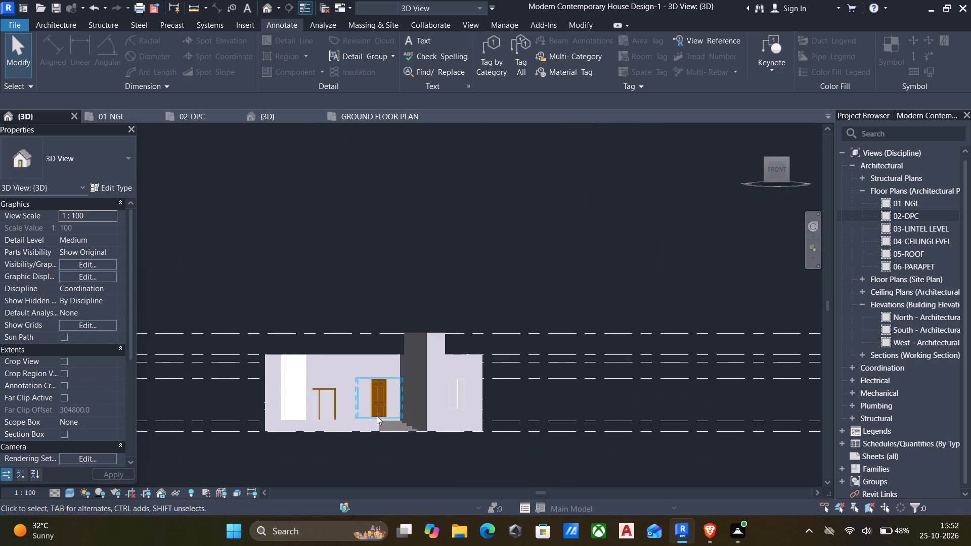
scroll(377, 416, "up", 5)
scroll(448, 398, "up", 5)
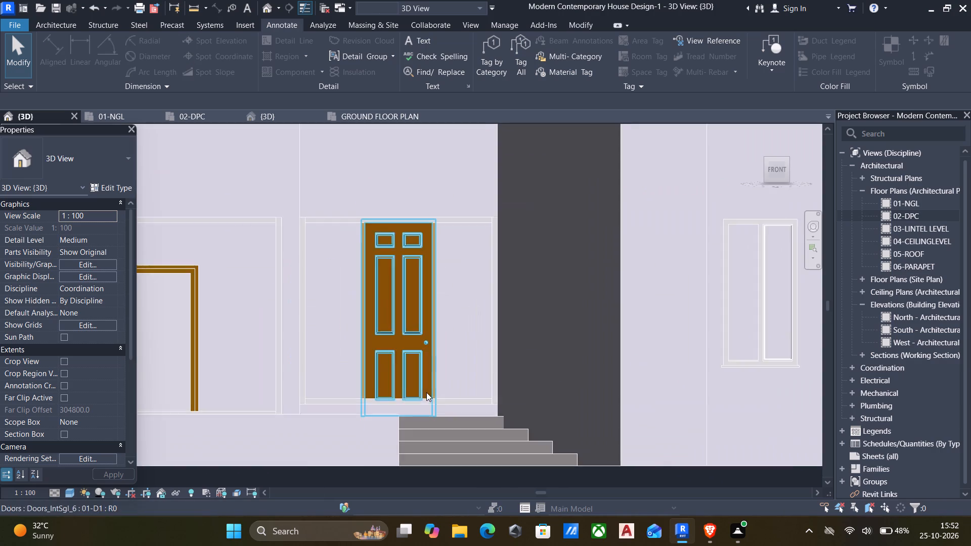
middle_click_drag(426, 392, 439, 350)
scroll(392, 335, "down", 4)
scroll(392, 338, "down", 2, "shift")
middle_click_drag(390, 343, 372, 363, "shift")
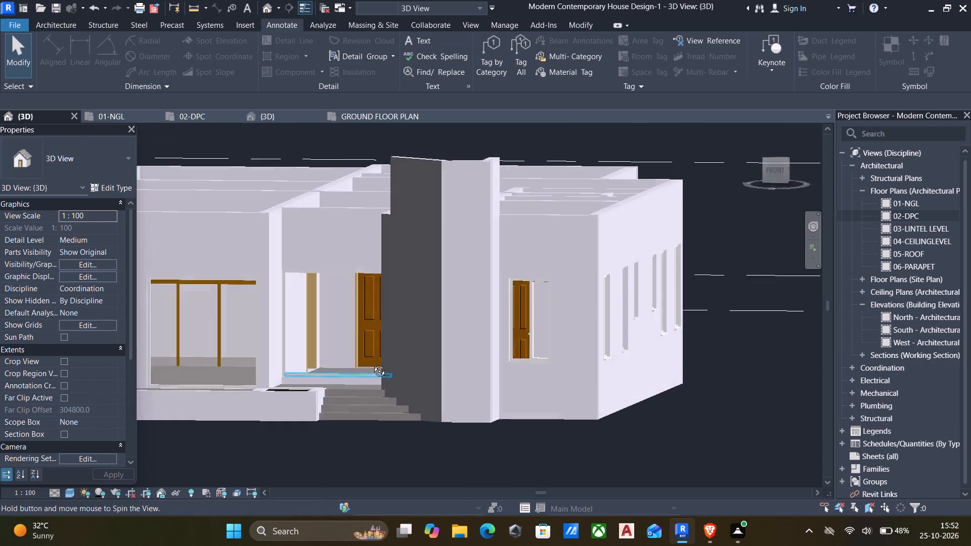
middle_click_drag(372, 363, 369, 383, "shift")
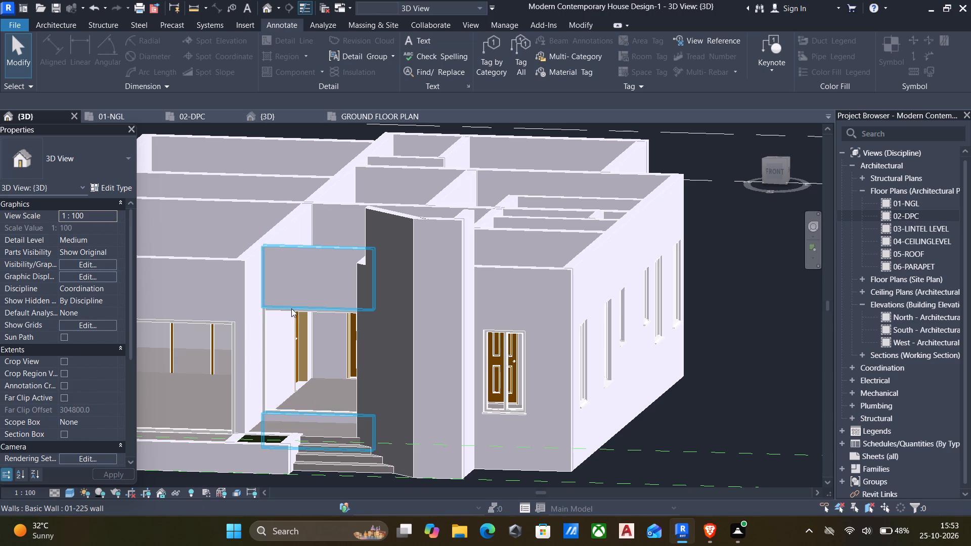
Set the base offset of the entrance 01-cw curtain wall to 0.
left_click(291, 312)
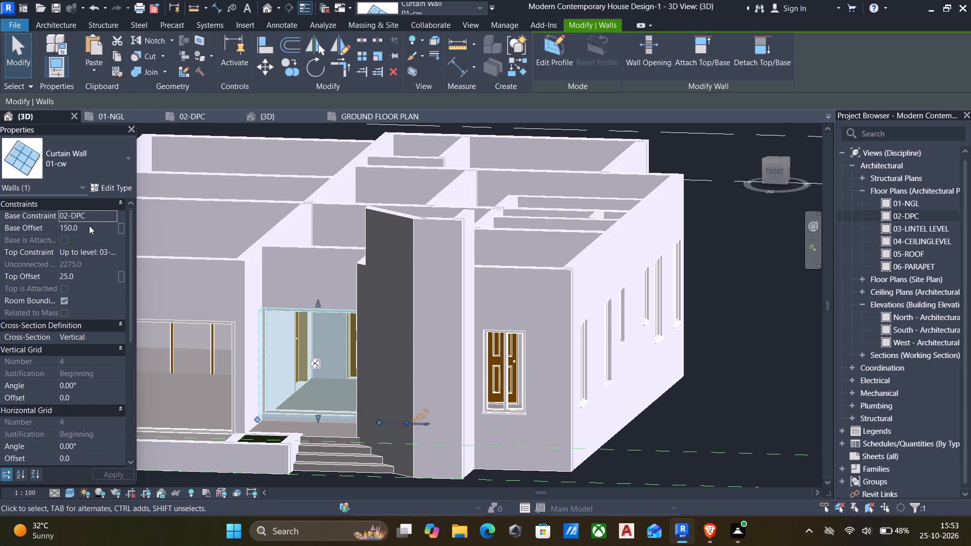
left_click(89, 225)
key("0")
scroll(511, 350, "down", 4)
middle_click_drag(521, 349, 542, 287)
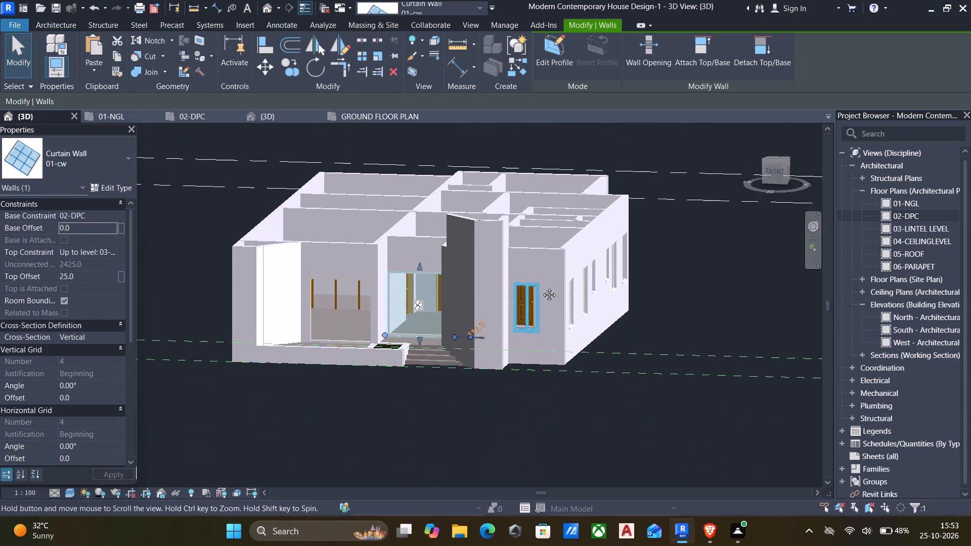
middle_click_drag(542, 287, 542, 285)
left_click(677, 298)
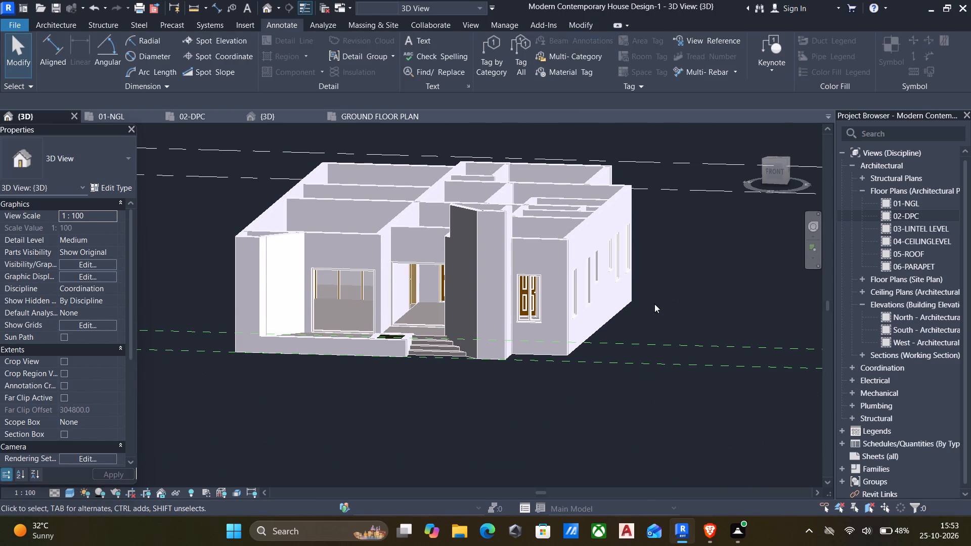
Divide the front curtain wall beside the entrance with two vertical grid lines 800 mm apart and a horizontal one 600 mm below its top.
left_click(769, 170)
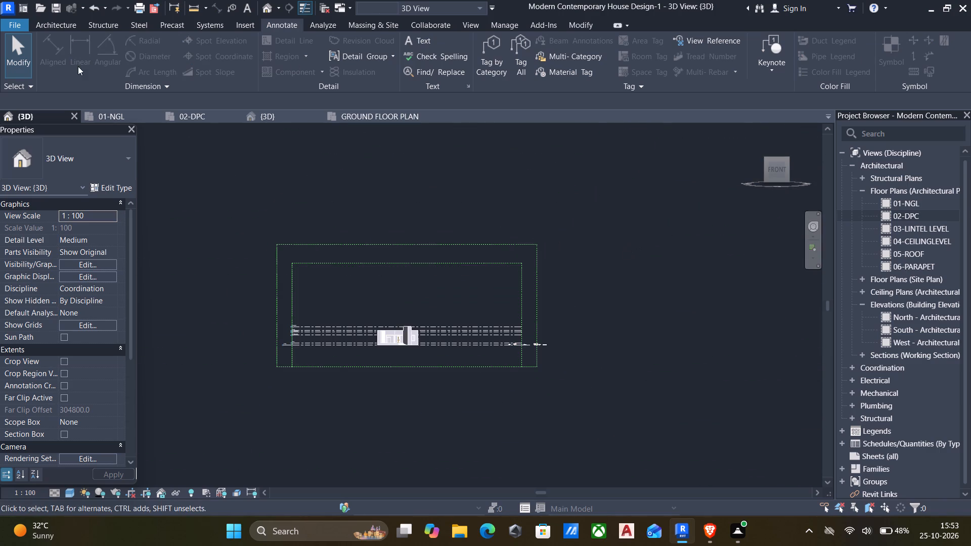
left_click(61, 17)
left_click(62, 21)
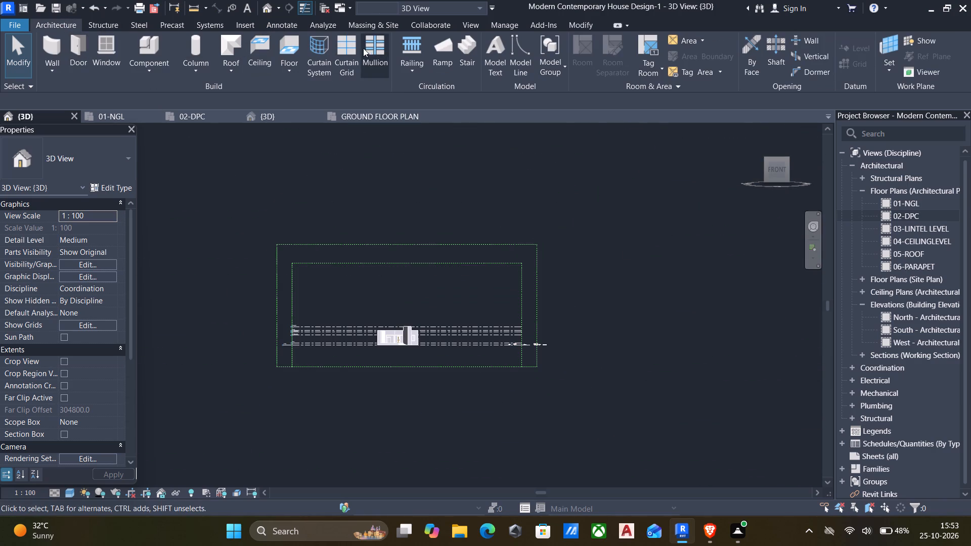
left_click(344, 48)
scroll(392, 364, "up", 11)
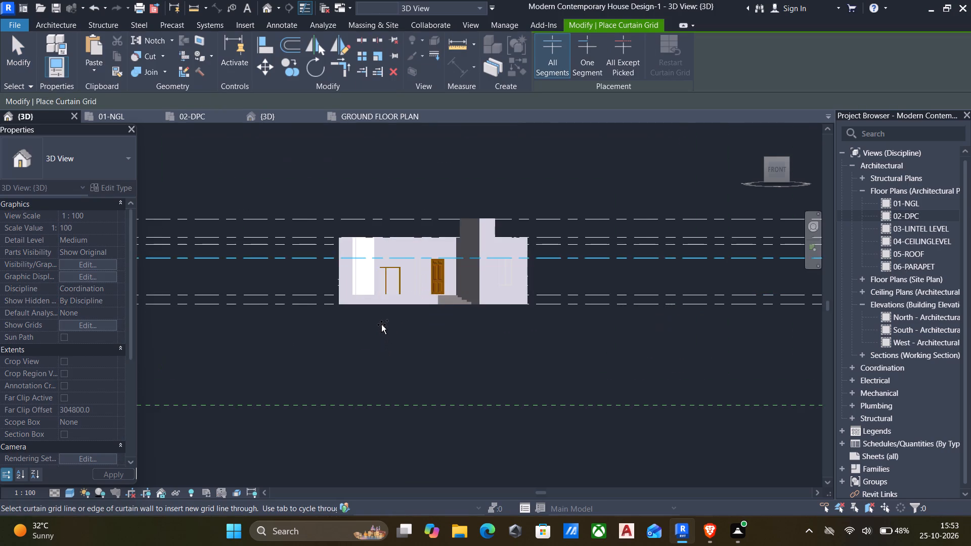
scroll(381, 324, "up", 4)
scroll(376, 258, "up", 6)
middle_click_drag(365, 254, 343, 317)
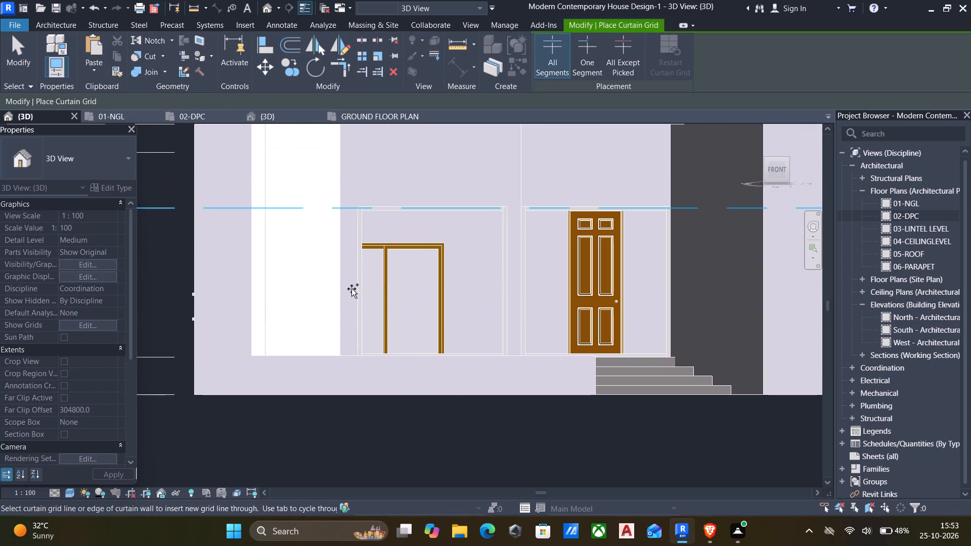
scroll(354, 282, "up", 3)
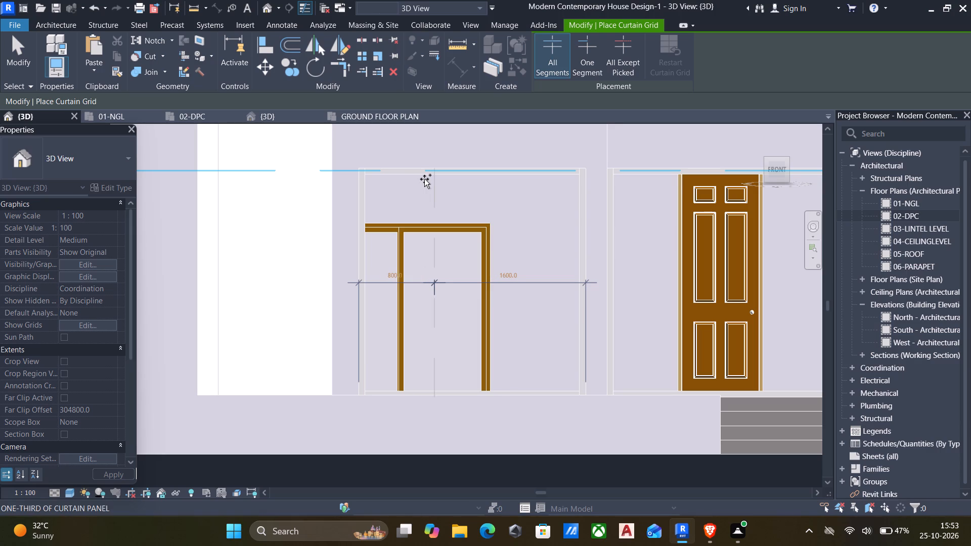
left_click(424, 179)
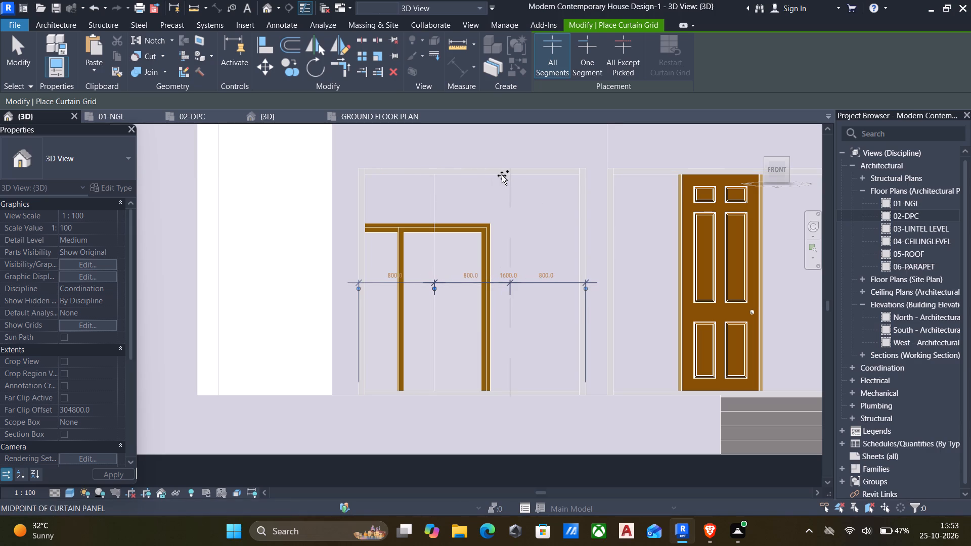
left_click(513, 176)
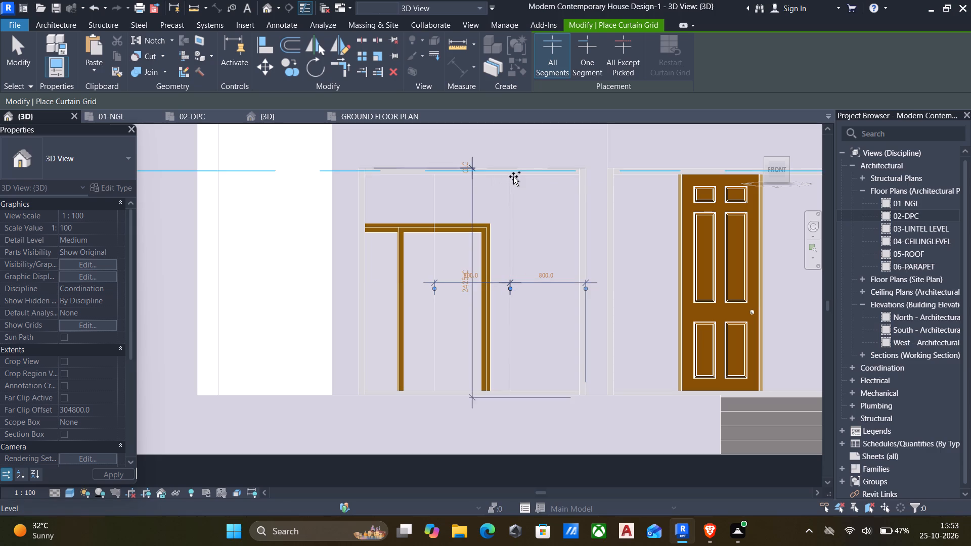
left_click(362, 224)
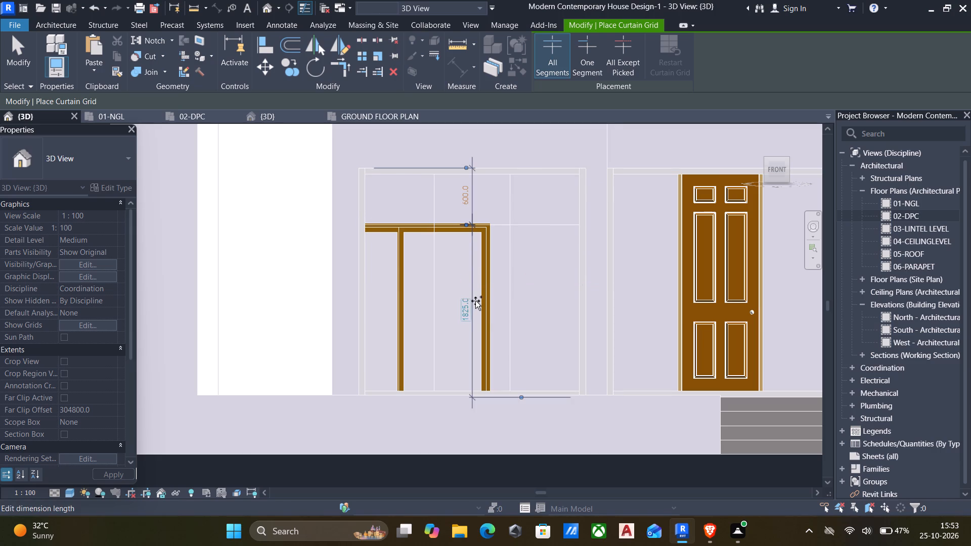
Add a centred vertical grid line 1200 mm from each side to the entrance curtain wall, plus a horizontal one level with the adjacent wall's.
scroll(467, 300, "down", 2)
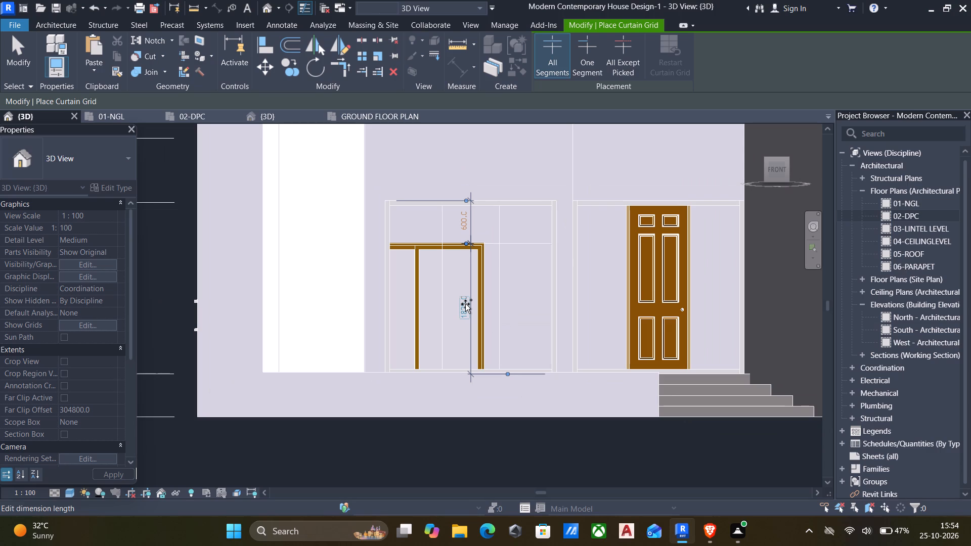
middle_click_drag(465, 304, 394, 334)
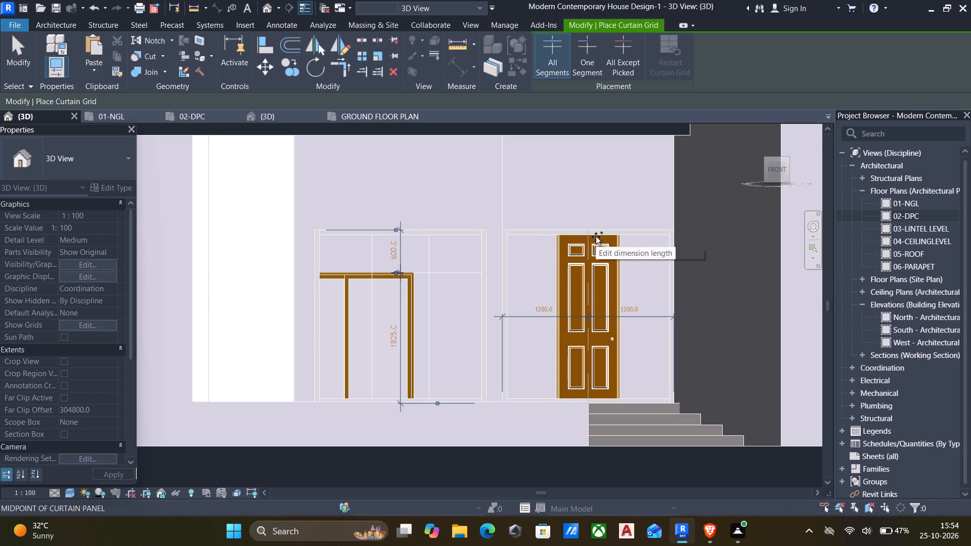
left_click(596, 237)
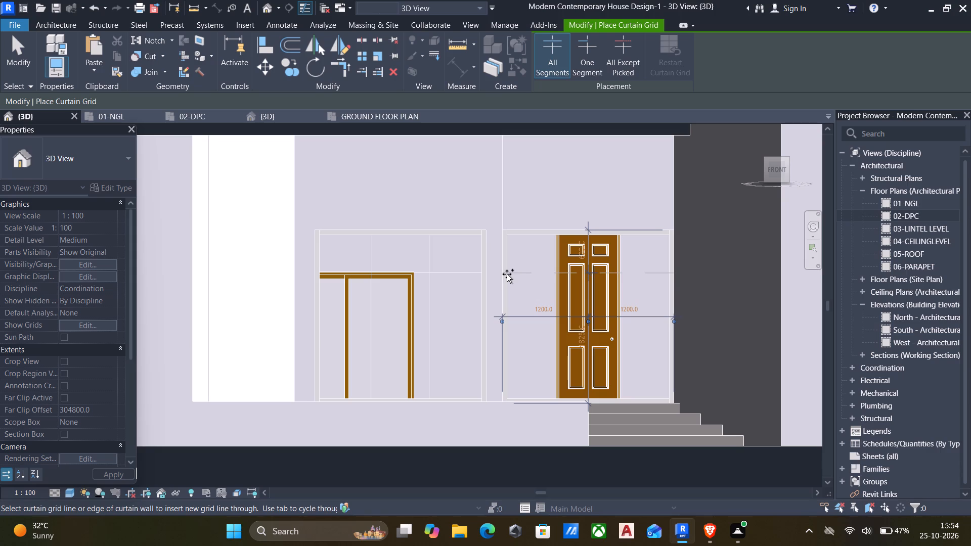
left_click(507, 274)
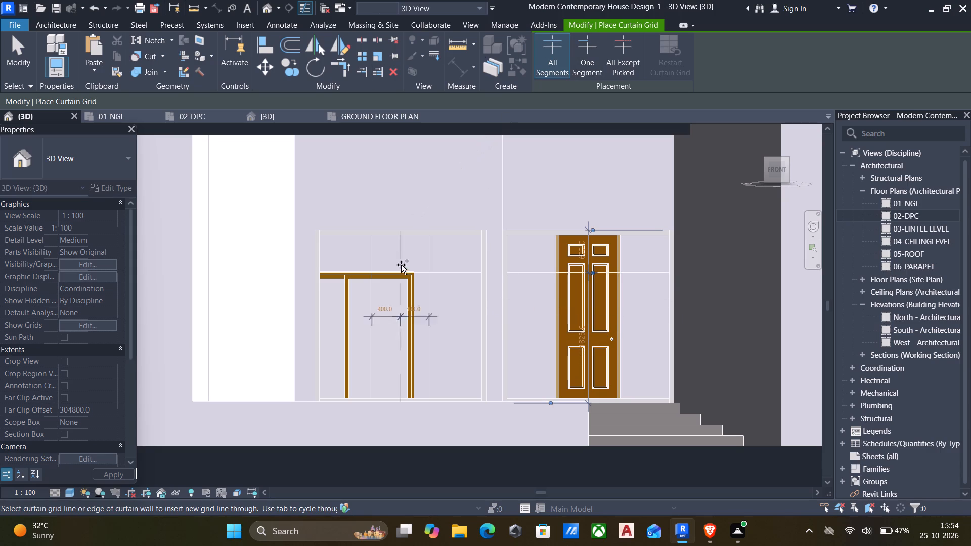
key("Escape")
key("Escape")
Remove the segment nearest the entrance from the horizontal grid line of the front curtain wall beside the entrance.
left_click(457, 274)
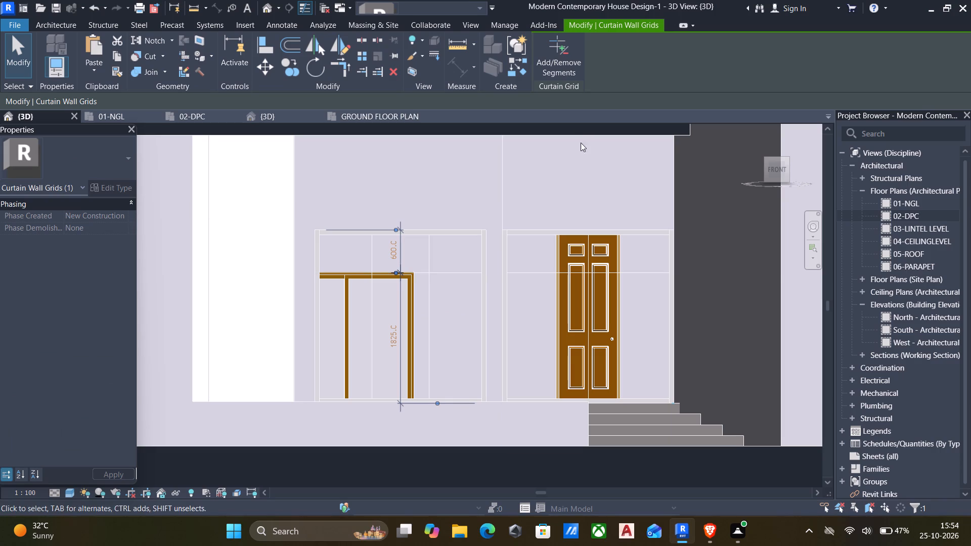
left_click(558, 64)
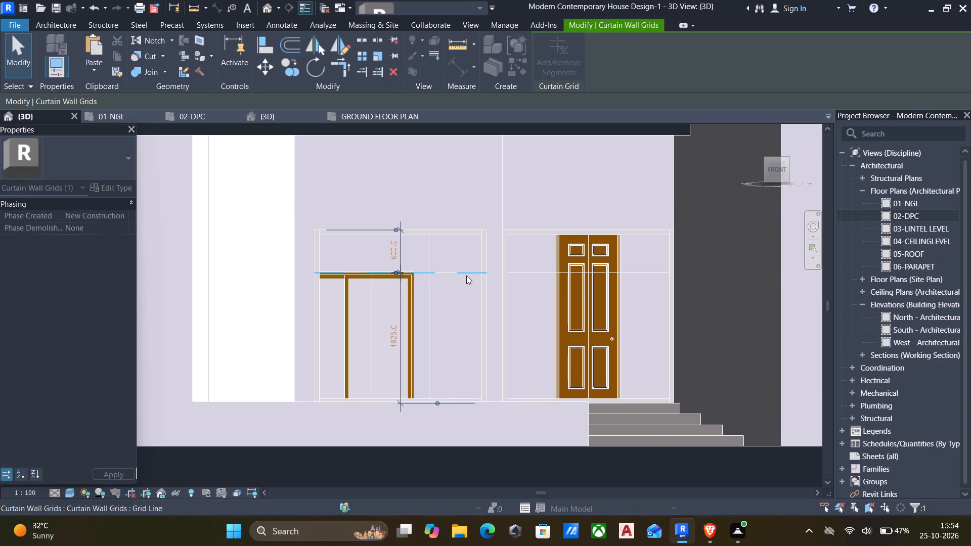
left_click(465, 274)
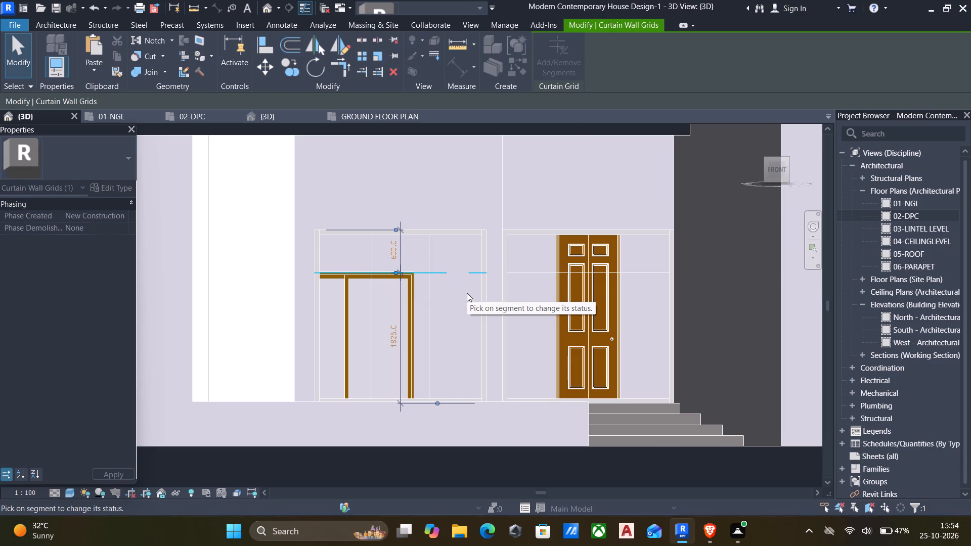
scroll(467, 293, "down", 2)
middle_click_drag(465, 298, 428, 411, "shift")
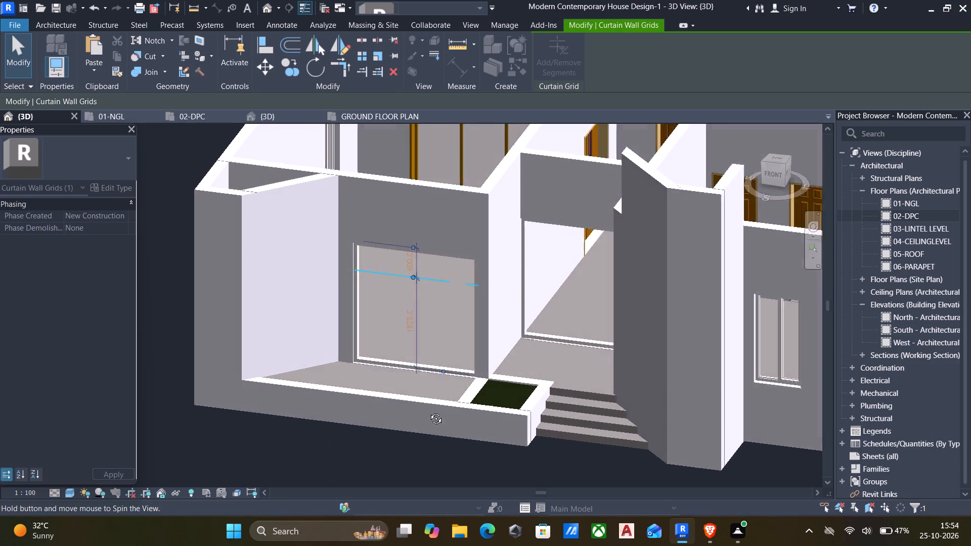
middle_click_drag(428, 411, 426, 417, "shift")
key("Escape")
Remove the segment nearest the adjacent front curtain wall from the horizontal grid line of the entrance curtain wall.
scroll(451, 297, "up", 2)
middle_click_drag(450, 296, 380, 326)
scroll(369, 334, "down", 5)
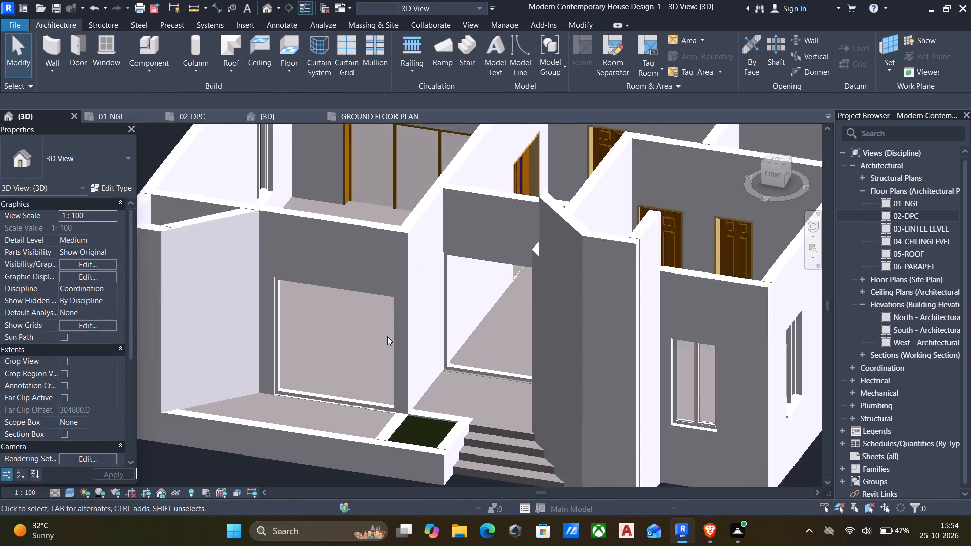
middle_click_drag(394, 336, 439, 329, "shift")
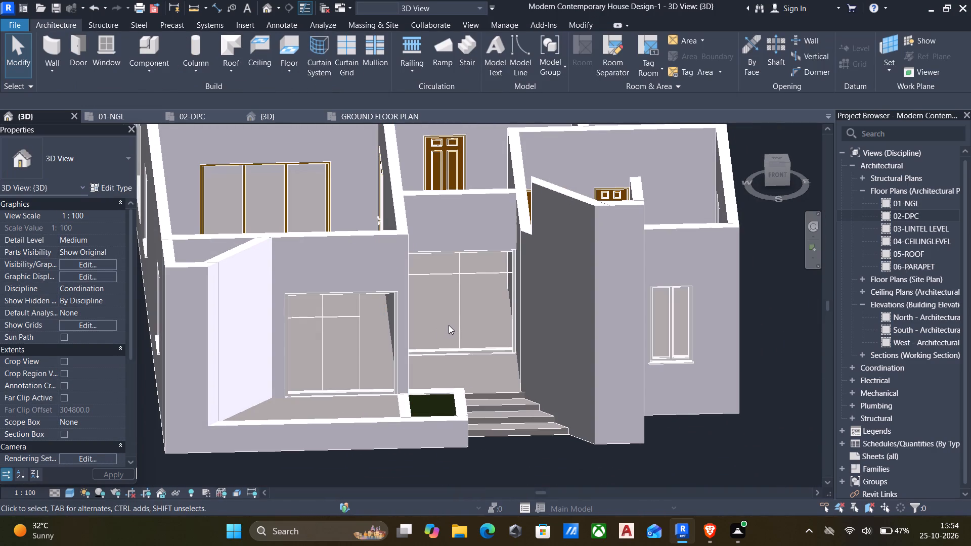
left_click(471, 272)
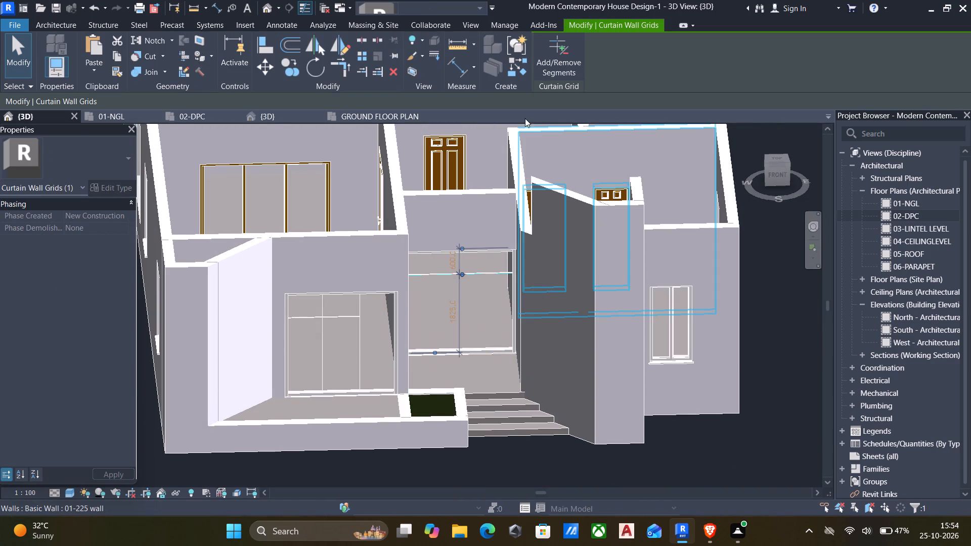
left_click(553, 47)
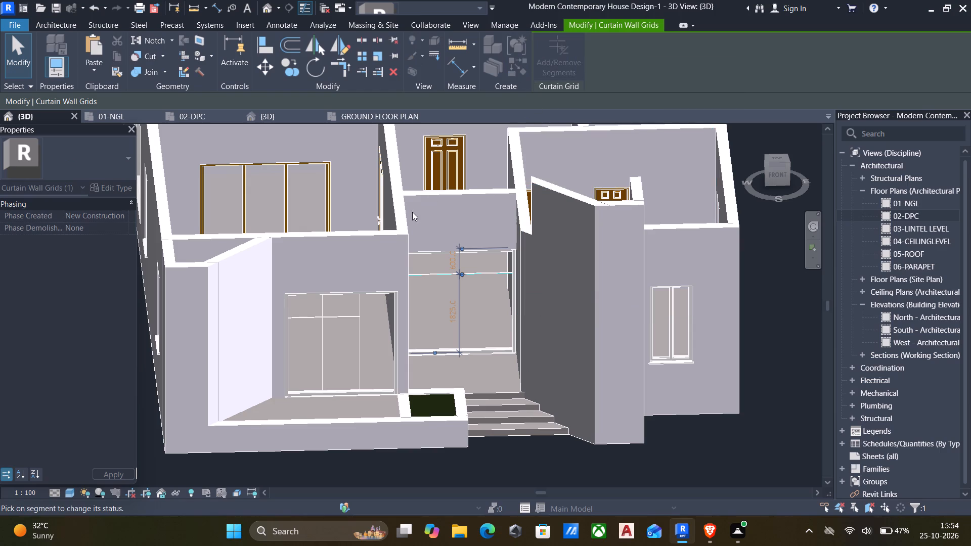
scroll(423, 289, "up", 4)
left_click(443, 266)
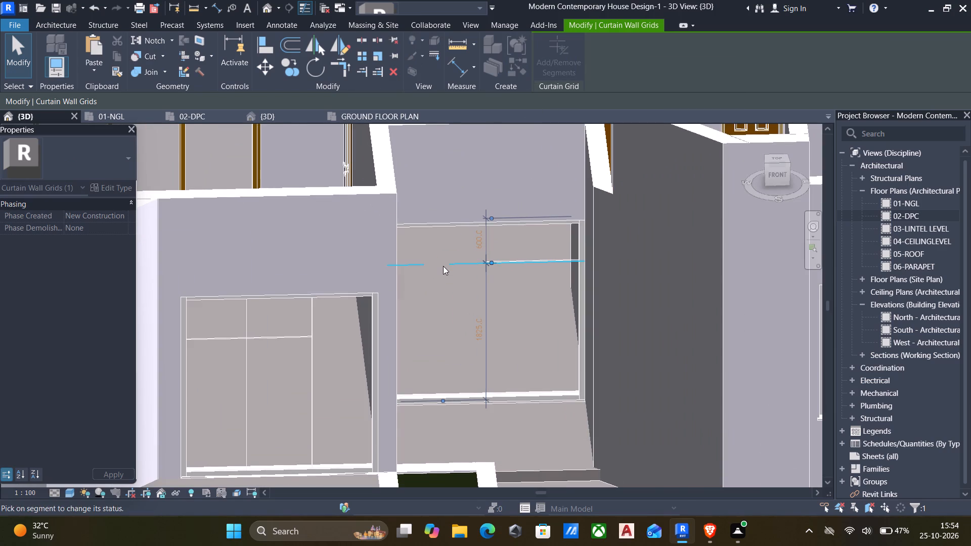
key("Escape")
Divide the curtain wall on the house's left elevation with vertical grid lines at 800 mm spacing and a horizontal one 600 mm below its top.
middle_click_drag(545, 282, 535, 284, "shift")
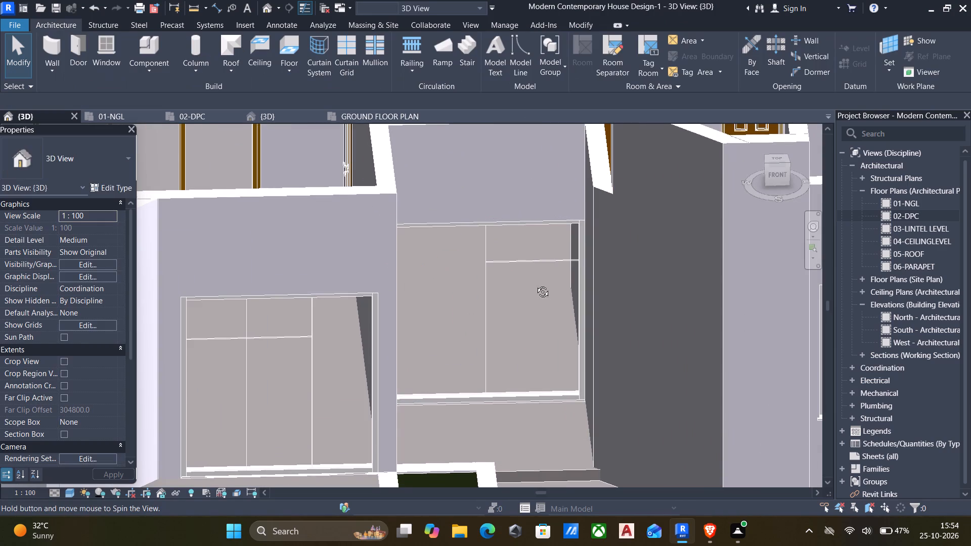
middle_click_drag(535, 284, 561, 277, "shift")
scroll(560, 277, "down", 1)
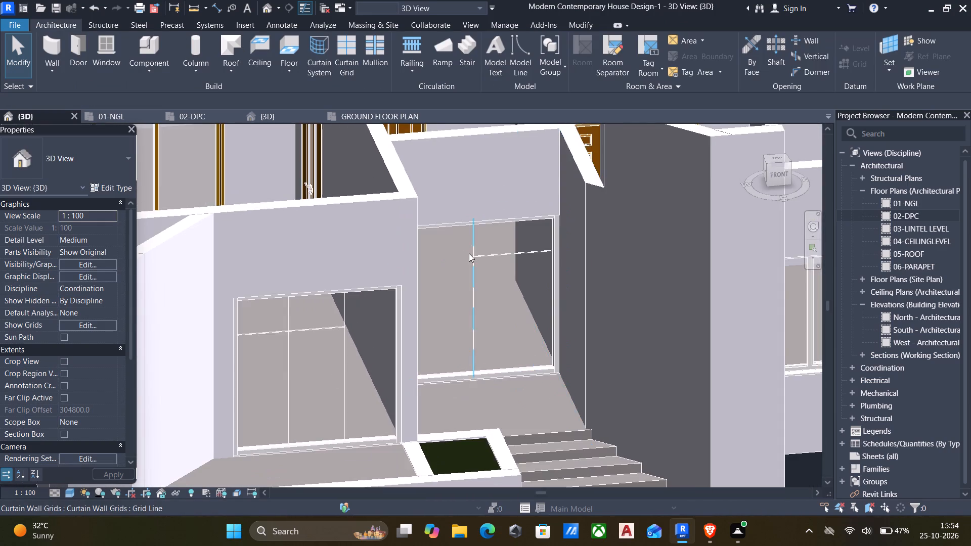
scroll(468, 255, "up", 4)
middle_click_drag(468, 280, 552, 270)
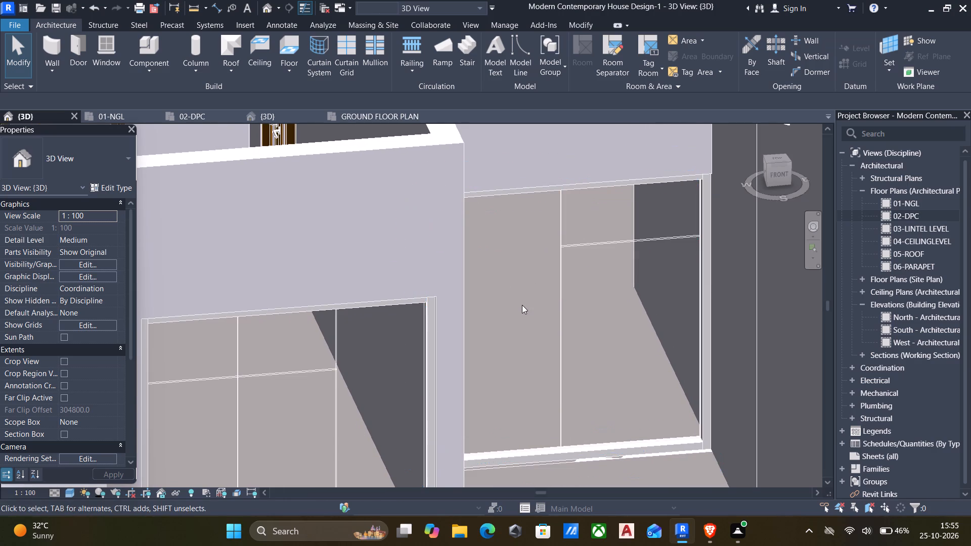
scroll(522, 305, "down", 5)
middle_click_drag(470, 340, 515, 332, "shift")
scroll(515, 332, "down", 8, "shift")
middle_click_drag(515, 332, 642, 291)
middle_click_drag(407, 370, 408, 370)
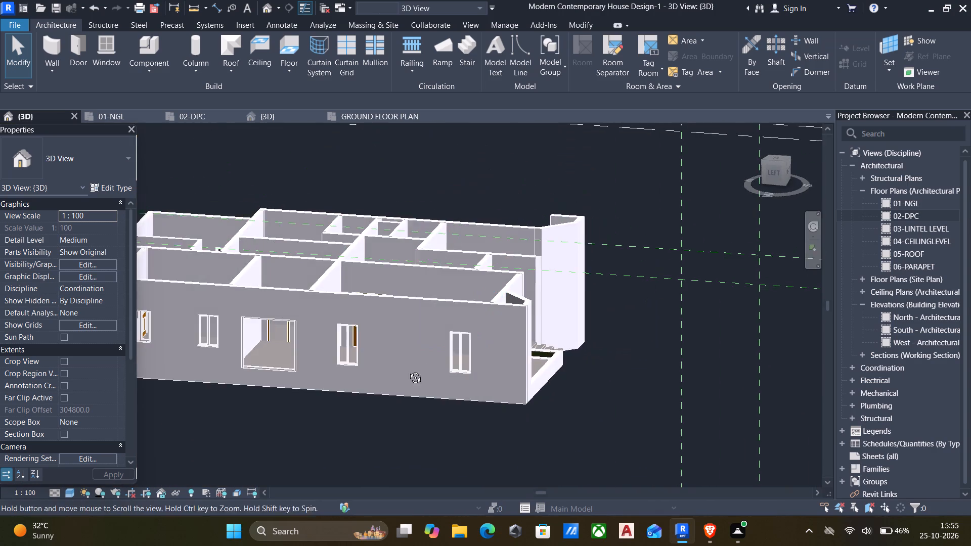
middle_click_drag(408, 370, 514, 328)
middle_click_drag(422, 349, 480, 354)
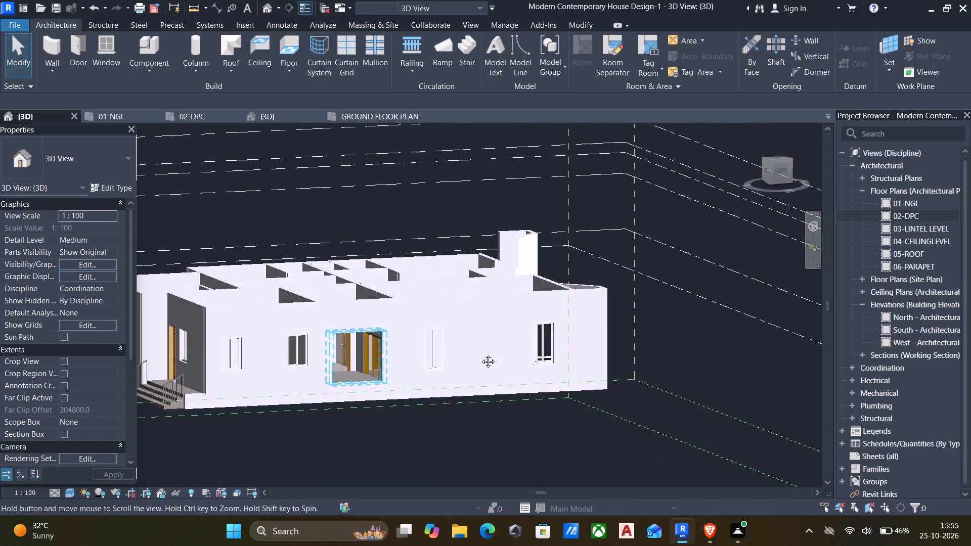
middle_click_drag(480, 354, 512, 356)
scroll(512, 356, "up", 1)
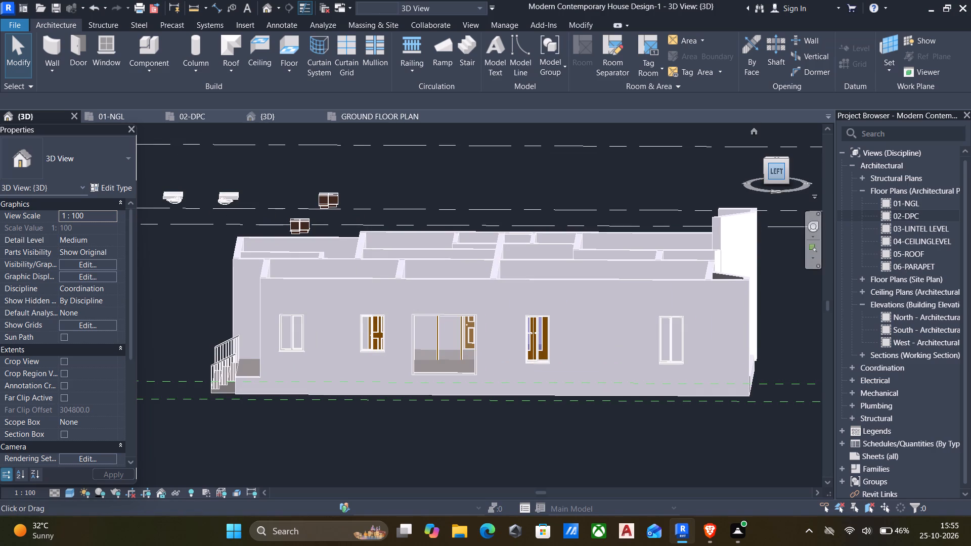
left_click(777, 167)
left_click(50, 20)
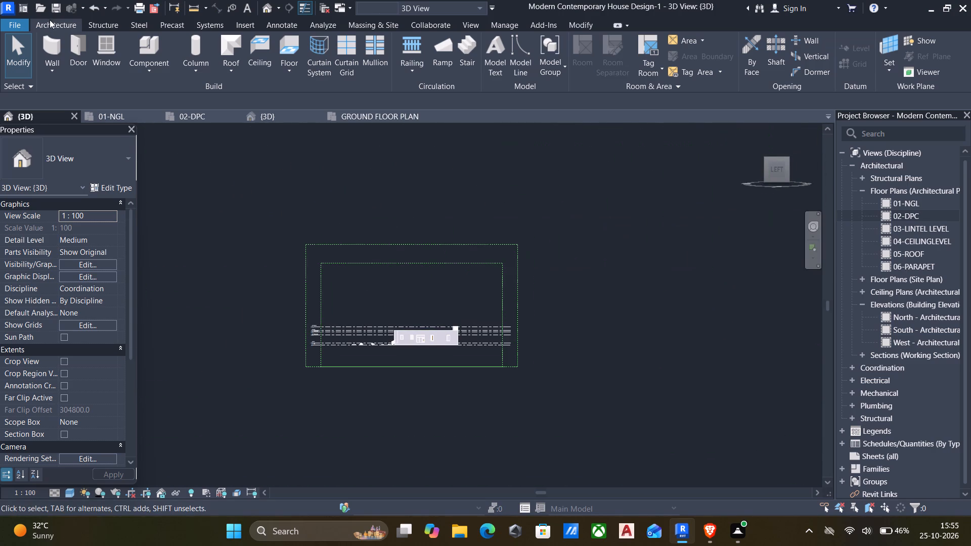
left_click(340, 49)
scroll(404, 328, "up", 20)
scroll(404, 328, "up", 1)
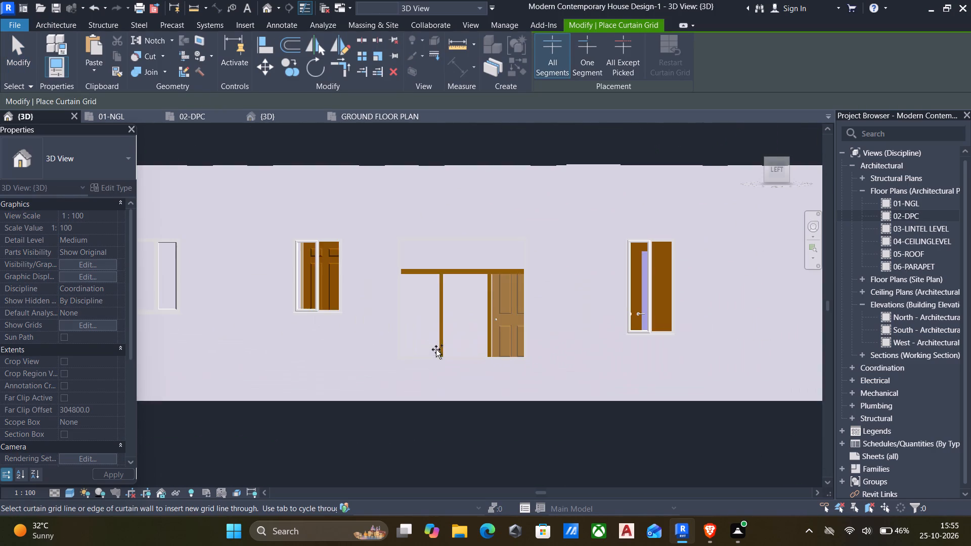
scroll(439, 316, "up", 4)
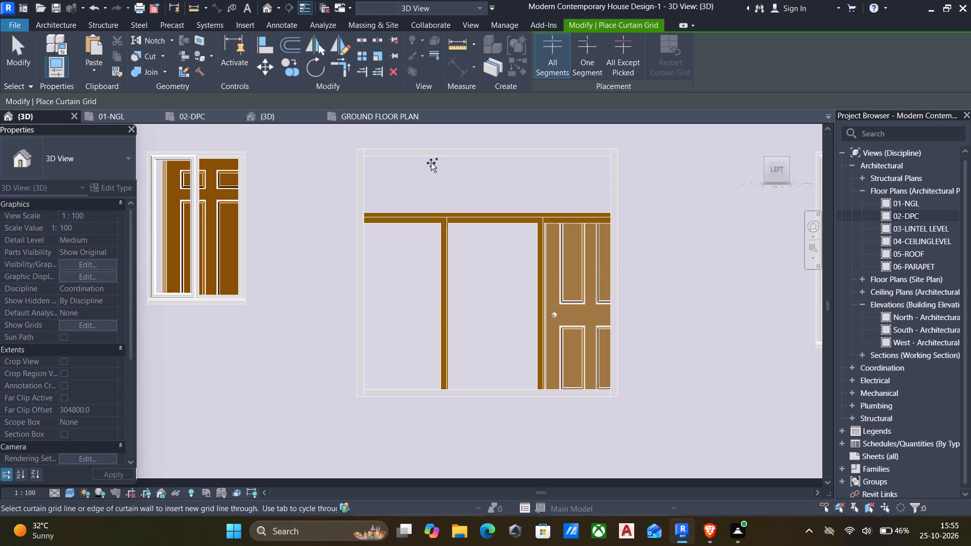
left_click(436, 155)
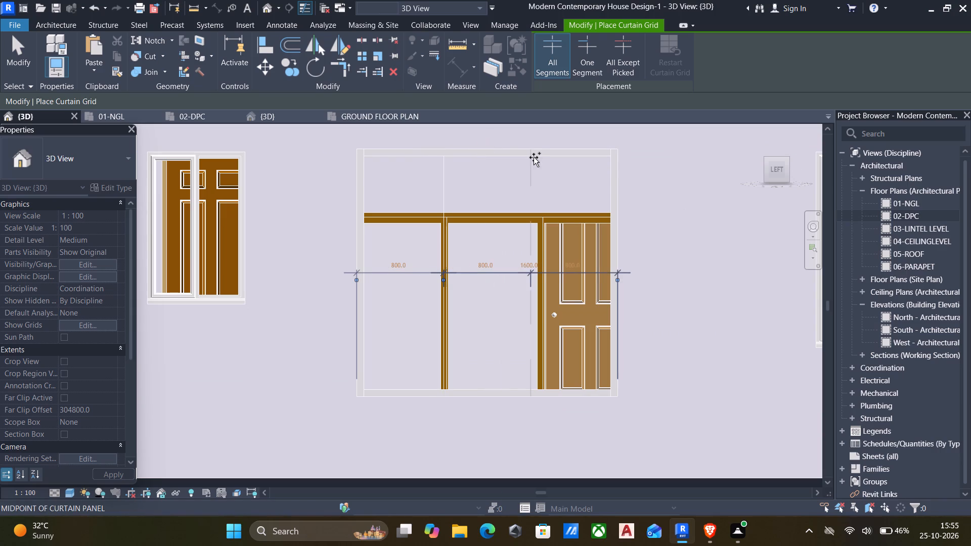
left_click(534, 157)
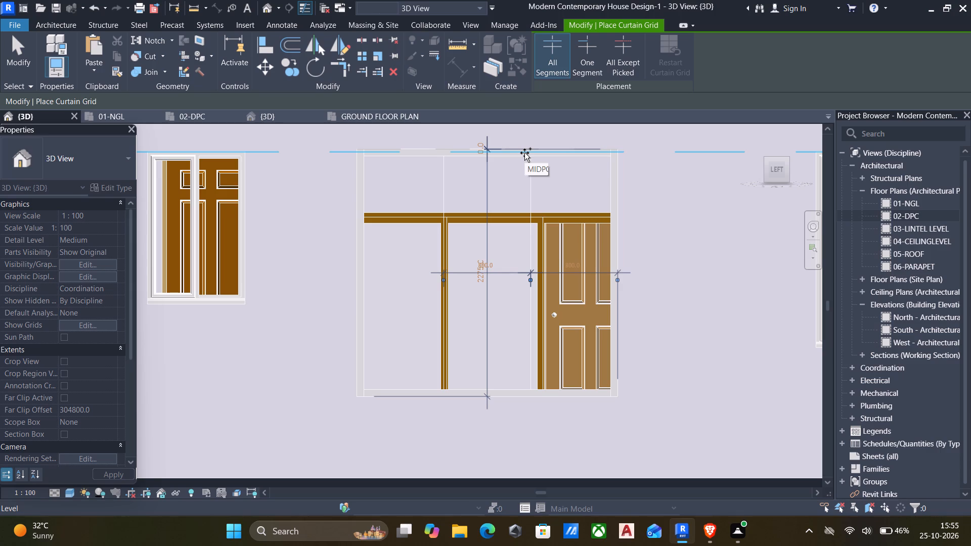
left_click(363, 215)
scroll(464, 255, "down", 4)
middle_click_drag(541, 281, 522, 273)
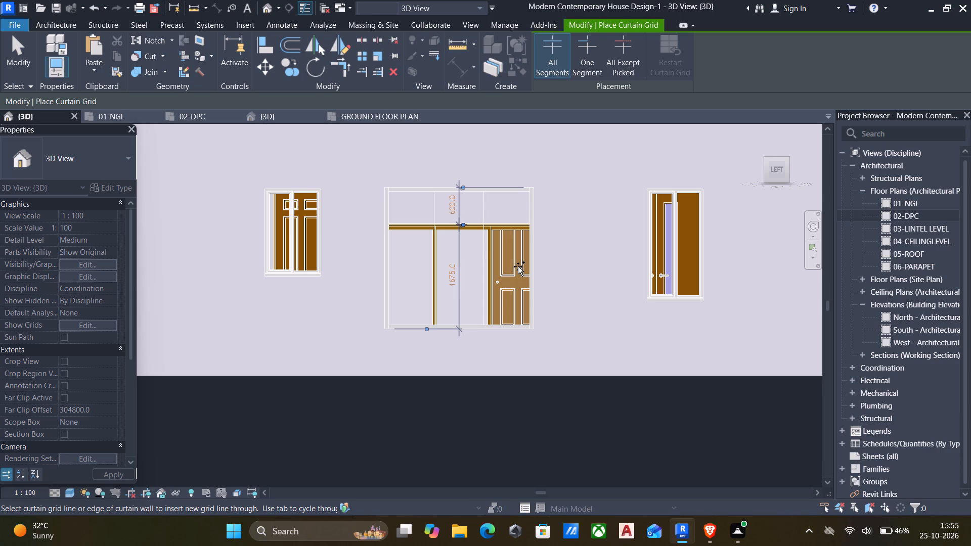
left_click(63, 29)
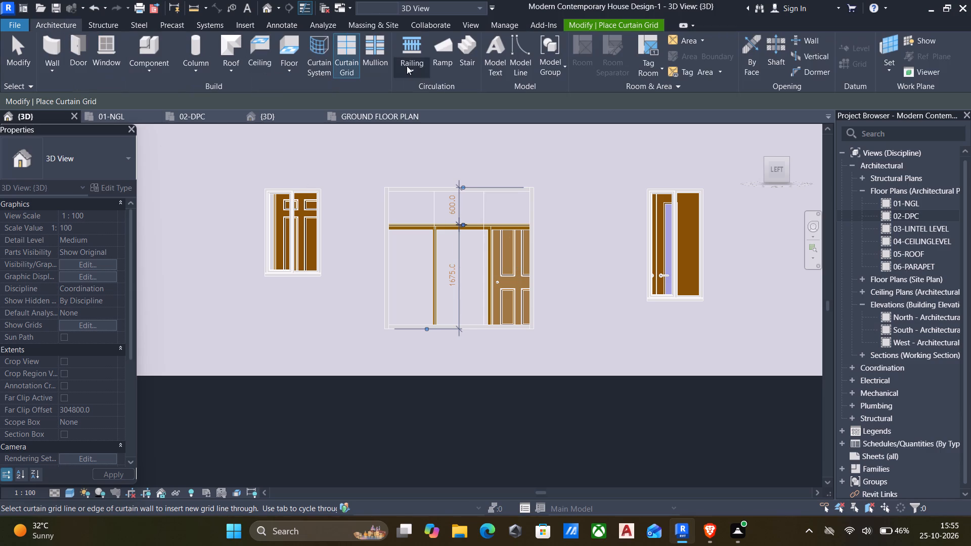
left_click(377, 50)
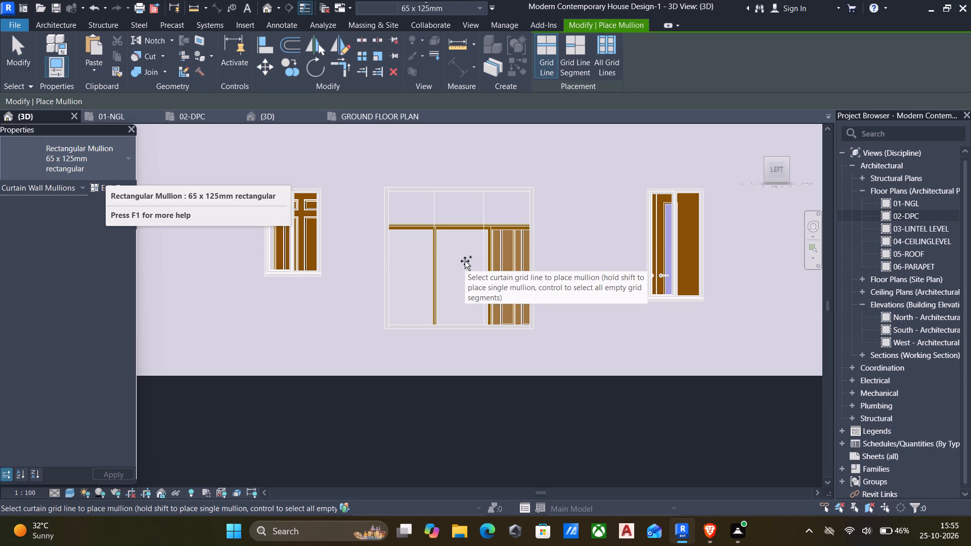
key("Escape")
Unpin the side mullion above the horizontal grid line at one edge of the left elevation's curtain wall.
scroll(459, 258, "up", 5)
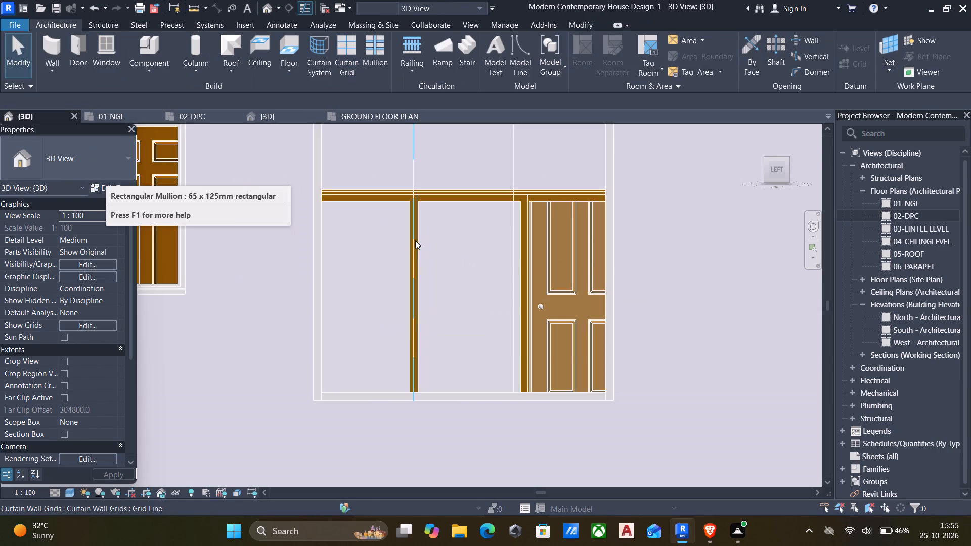
scroll(415, 253, "down", 1)
middle_click_drag(416, 255, 509, 298)
scroll(509, 298, "down", 1)
key("Escape")
left_click(438, 234)
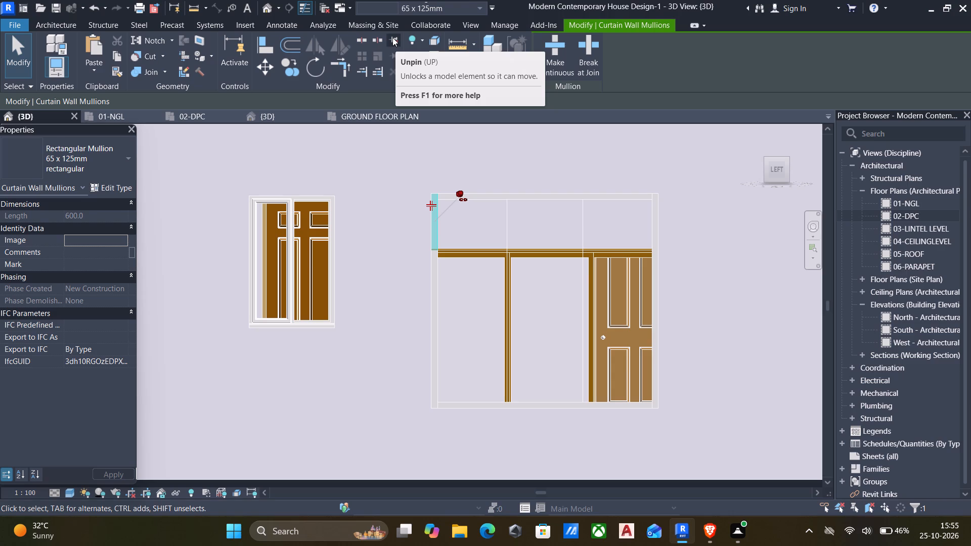
left_click(392, 37)
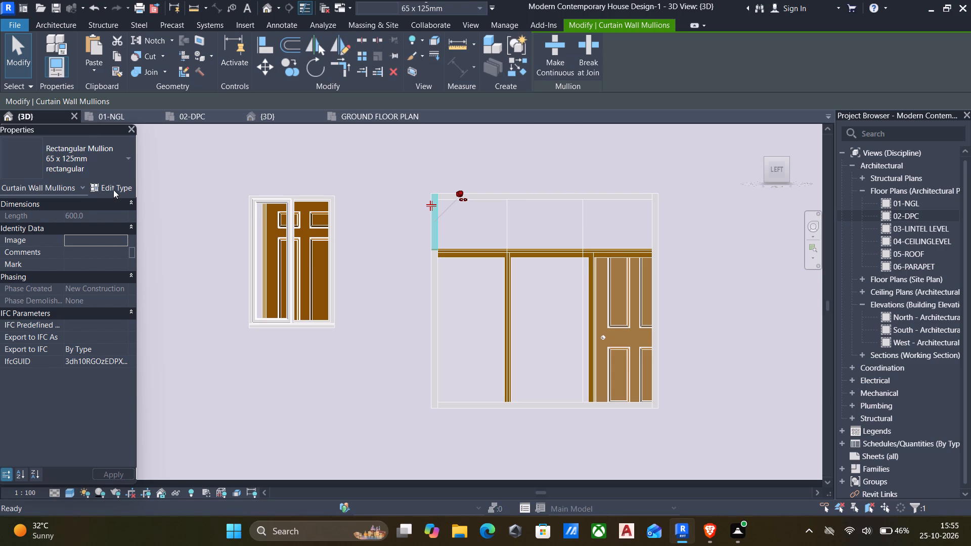
Rename the 65 x 125mm rectangular mullion type as main mullions.
left_click(113, 185)
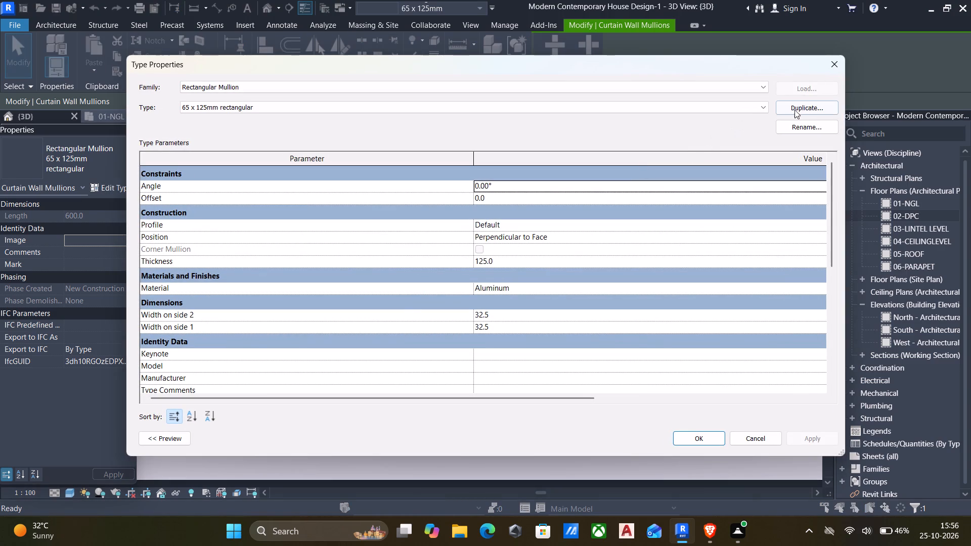
left_click(798, 106)
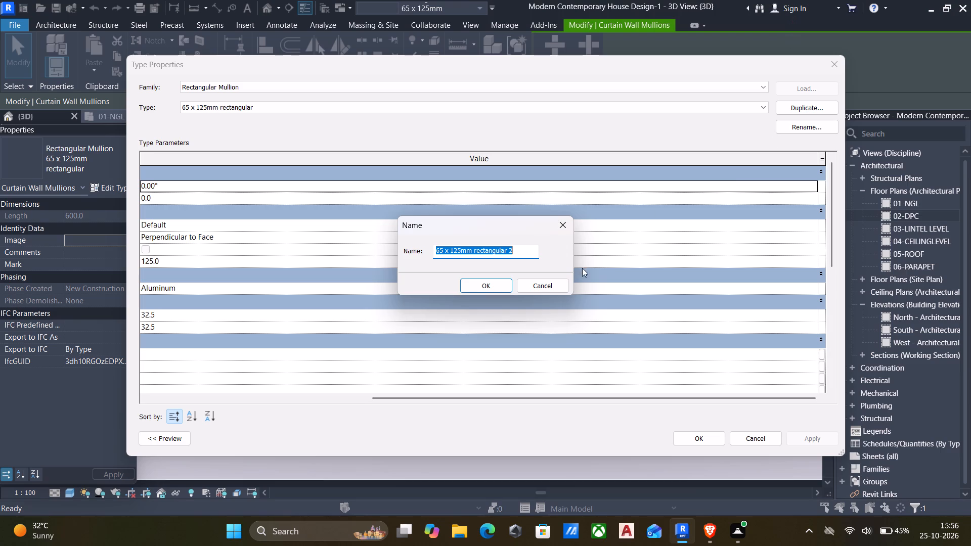
left_click(545, 284)
left_click(805, 128)
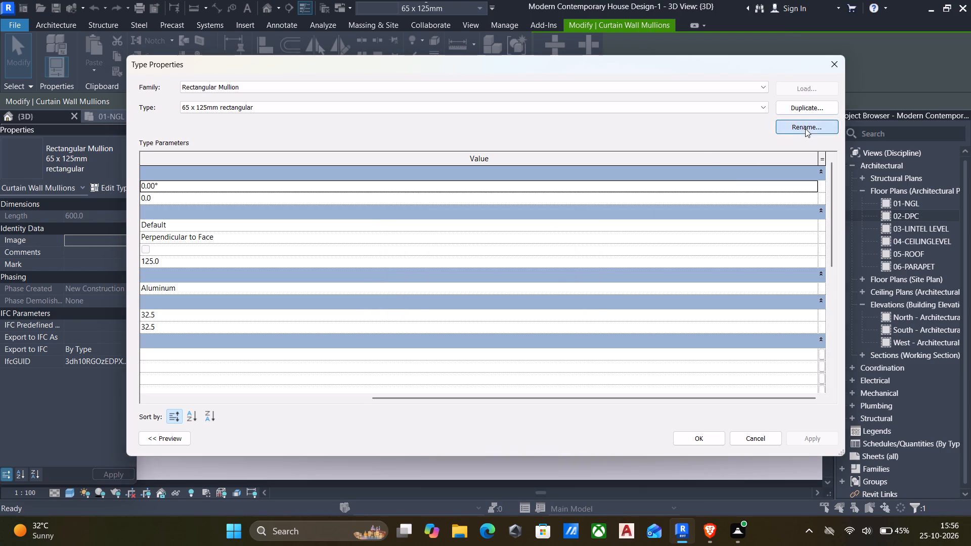
key("BackSpace")
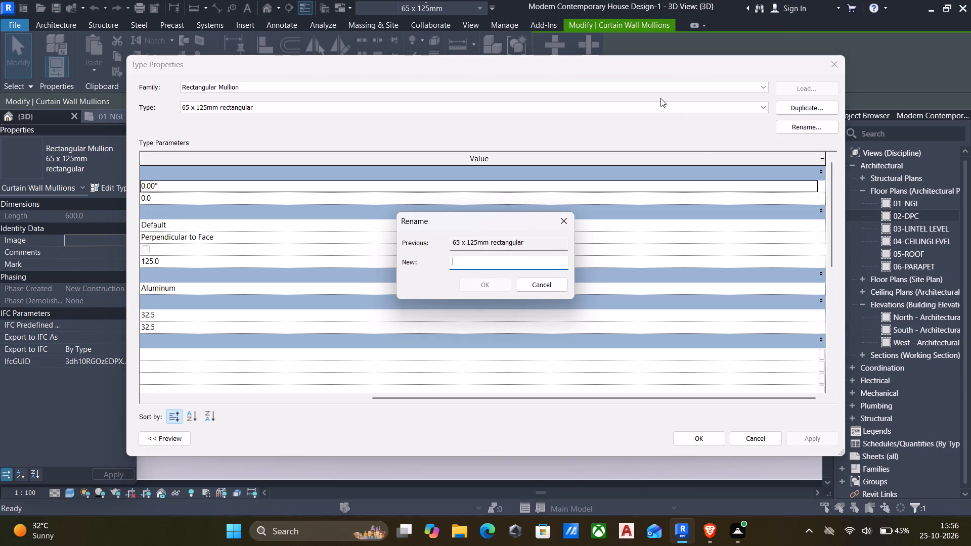
type("main m")
type("ullions")
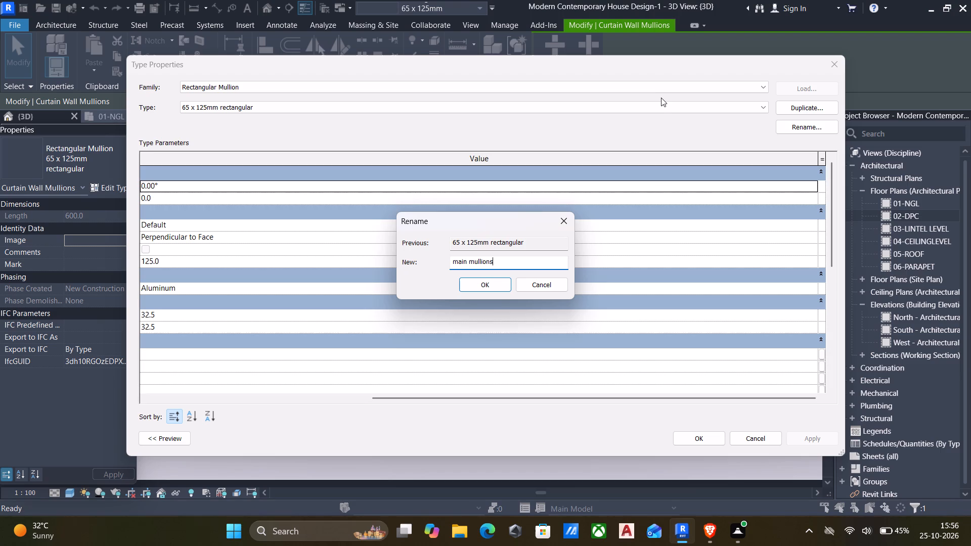
left_click(493, 288)
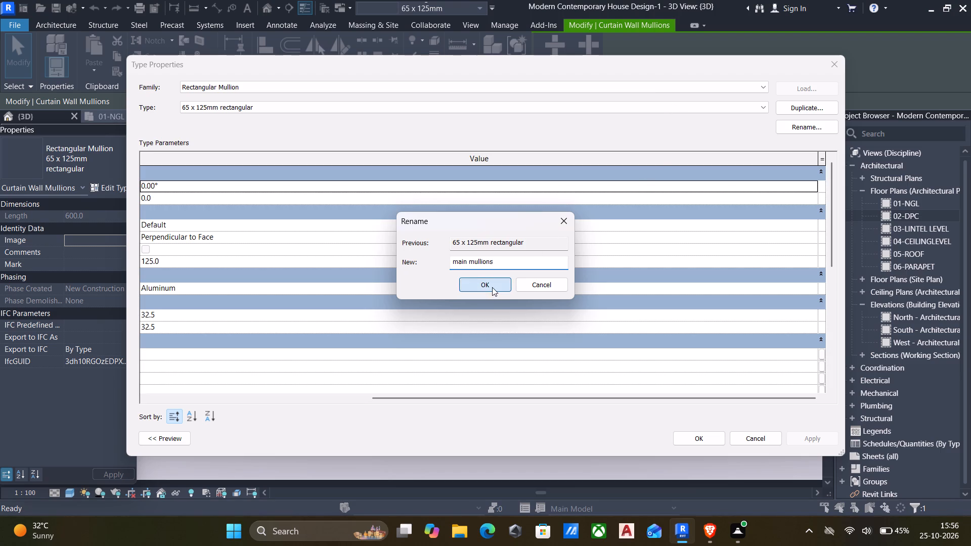
Set the main mullions type's width on side 2 and side 1 to 25 each and its thickness to 75.
left_click_drag(578, 397, 353, 393)
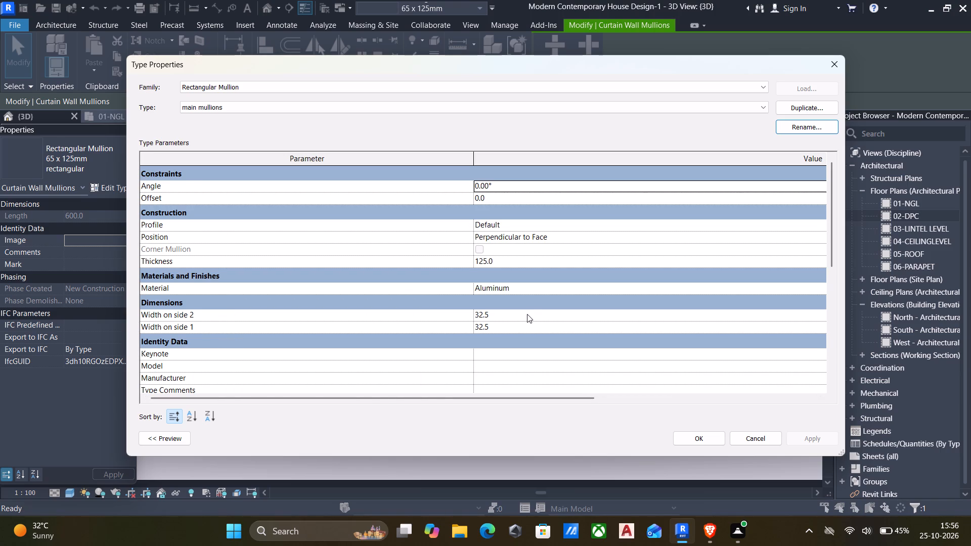
left_click(527, 314)
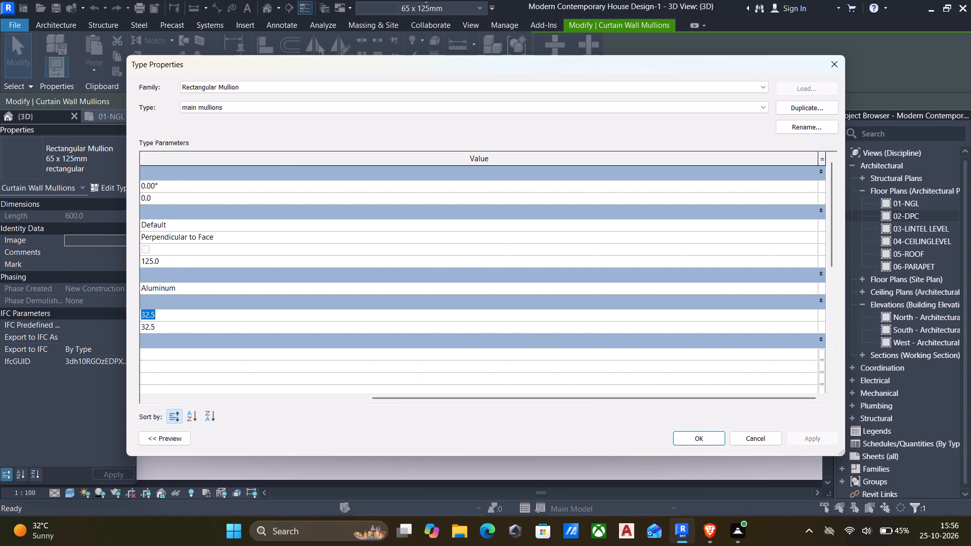
type("25")
left_click(304, 329)
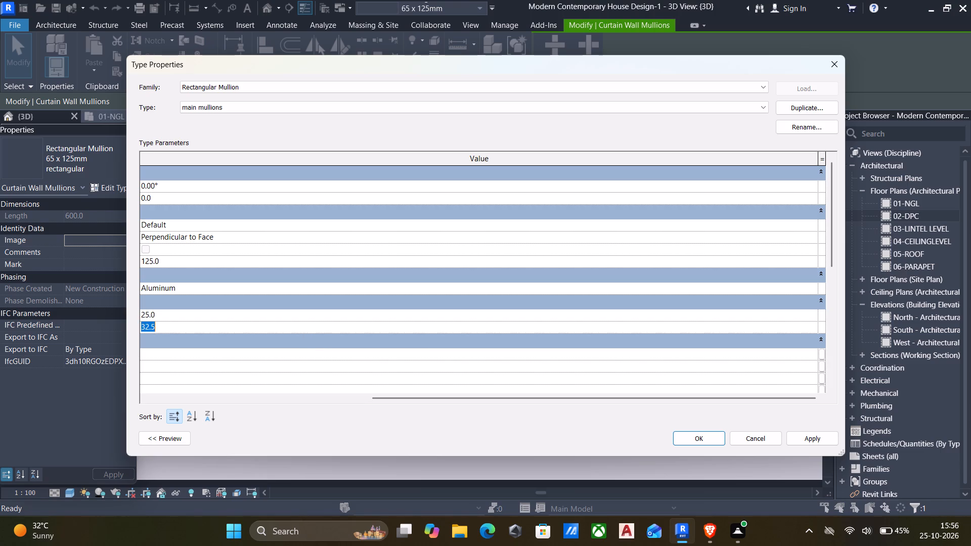
type("25")
left_click(180, 260)
type("75")
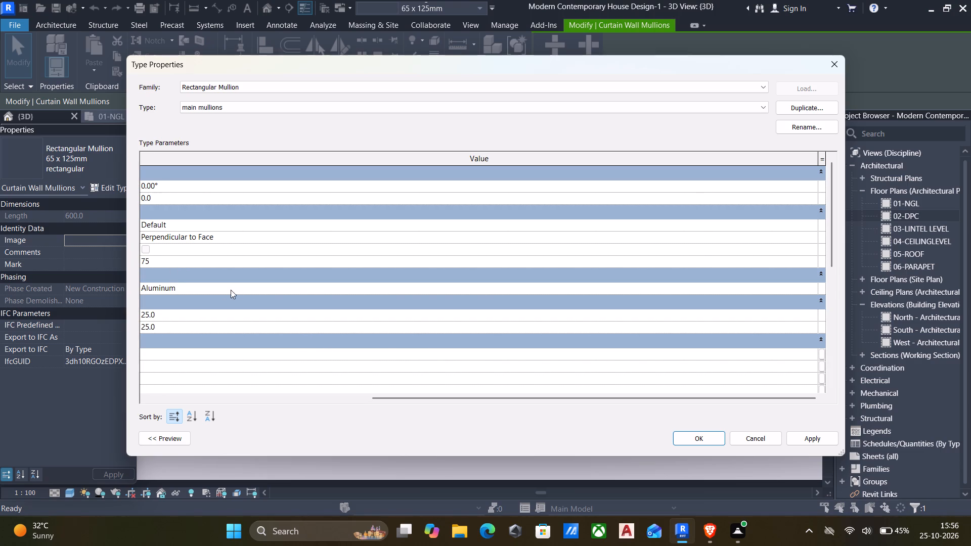
Replace the appearance of the main mullions type's Aluminum material with Aluminum - Anodized Glossy (Grey) from the Metal library and apply the type.
left_click(813, 288)
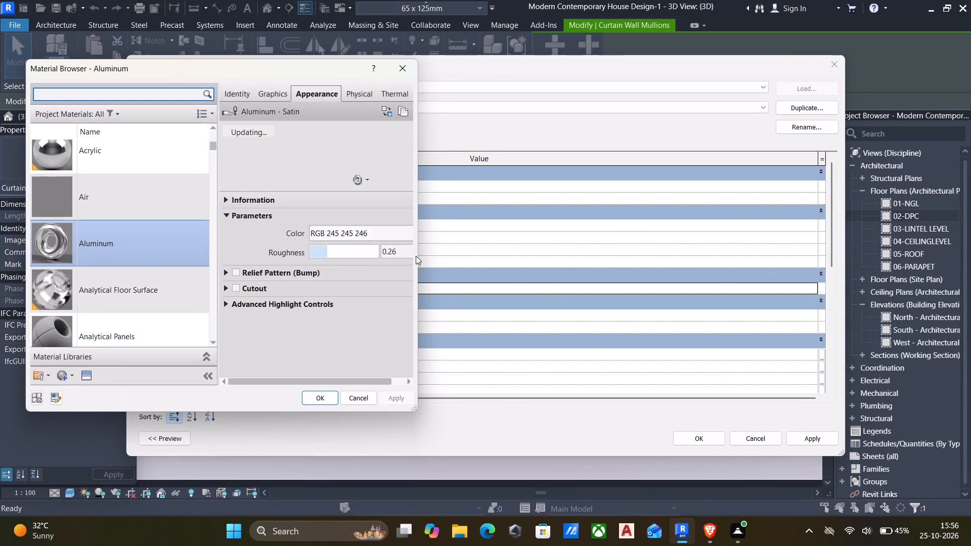
left_click(87, 375)
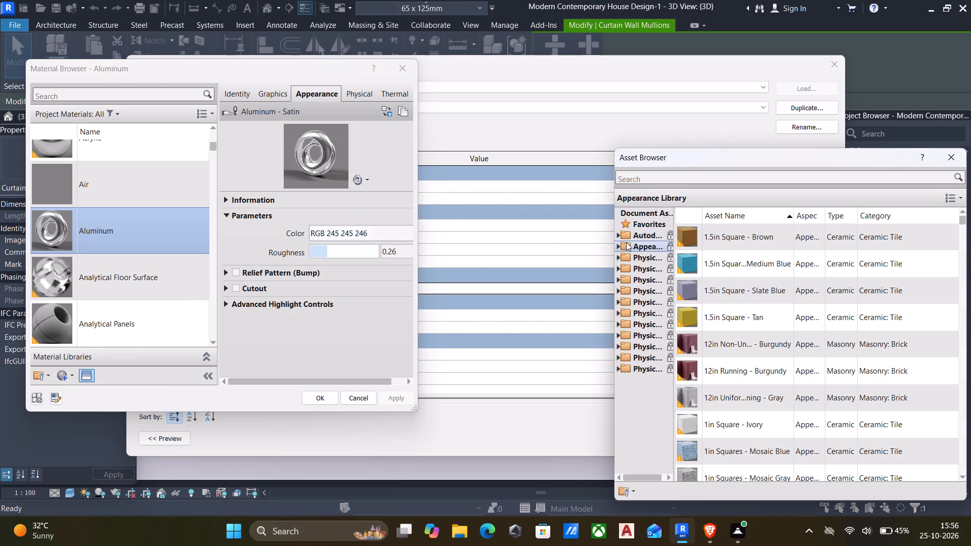
left_click(626, 242)
left_click(624, 243)
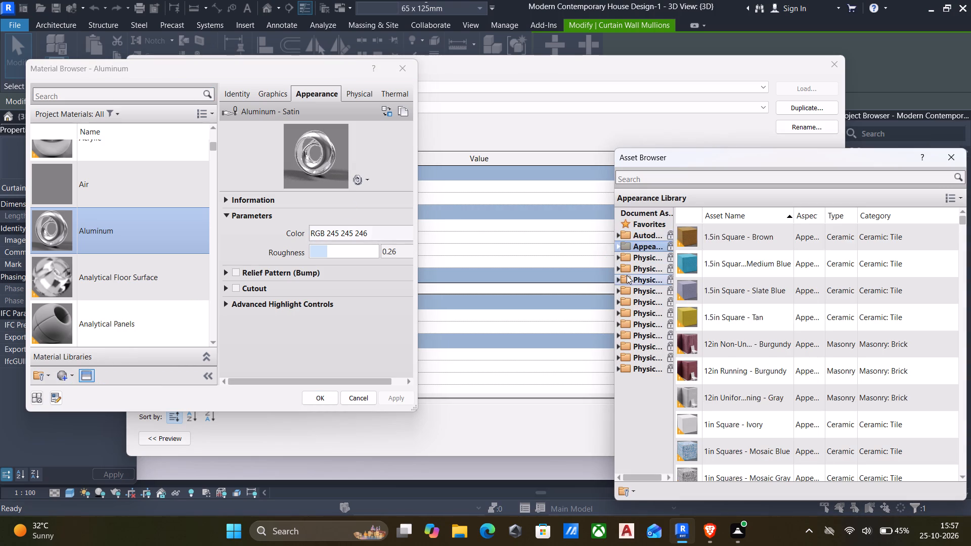
left_click(616, 248)
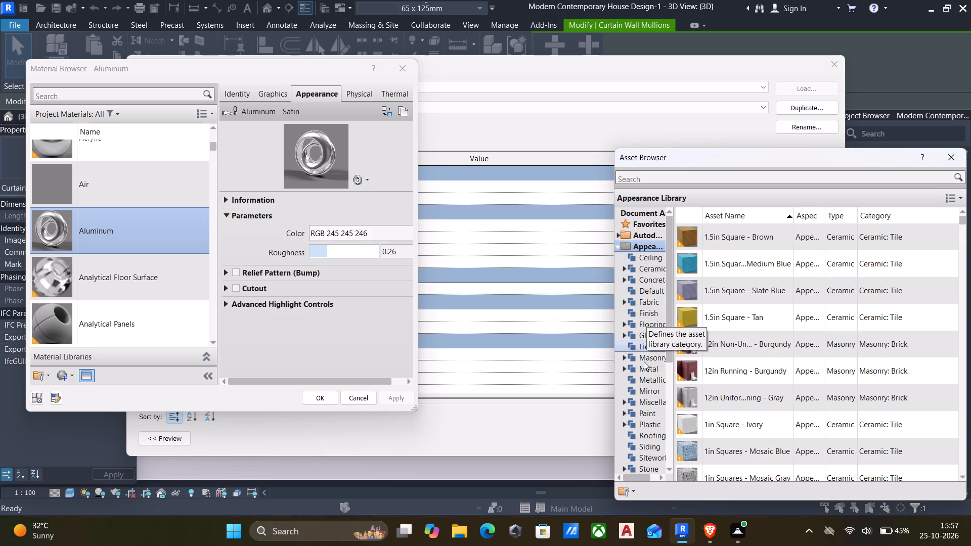
double_click(635, 371)
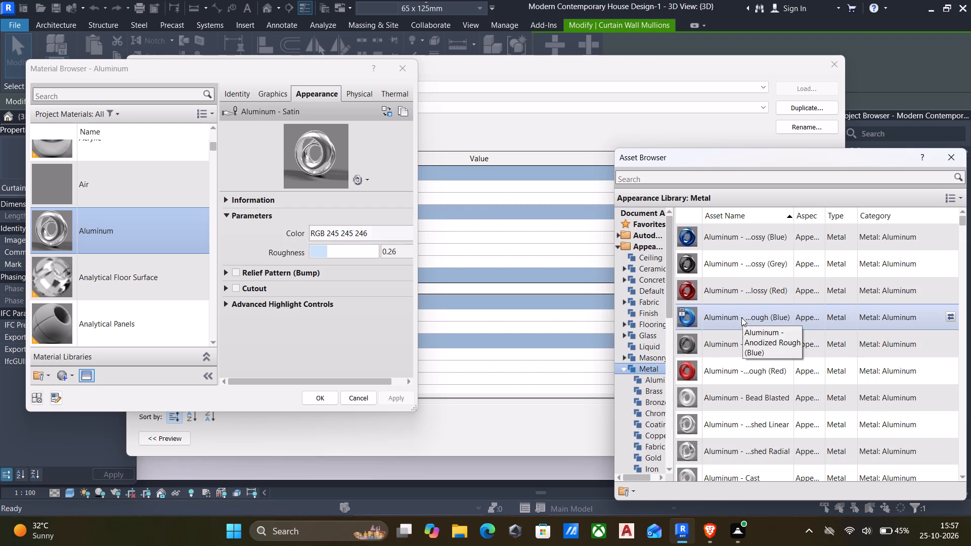
double_click(742, 264)
left_click(398, 397)
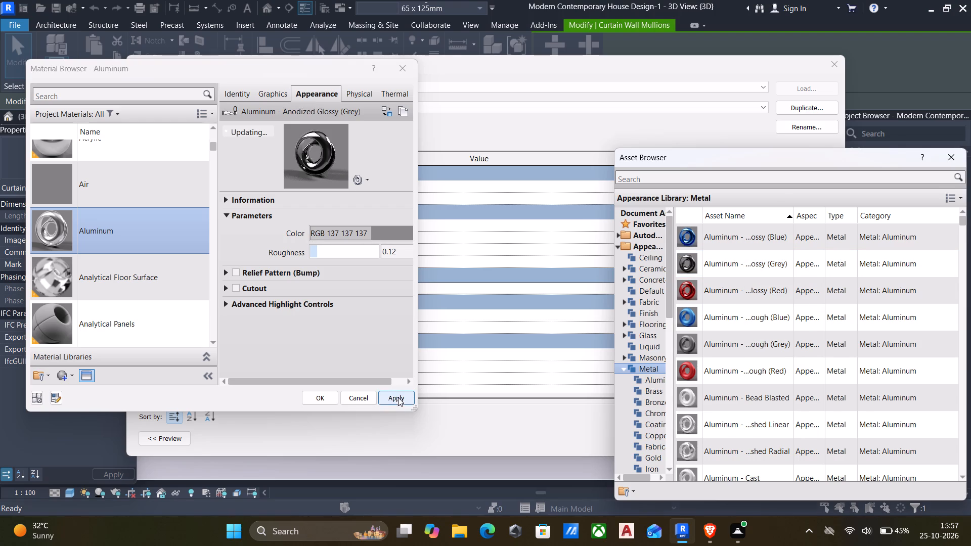
left_click(327, 398)
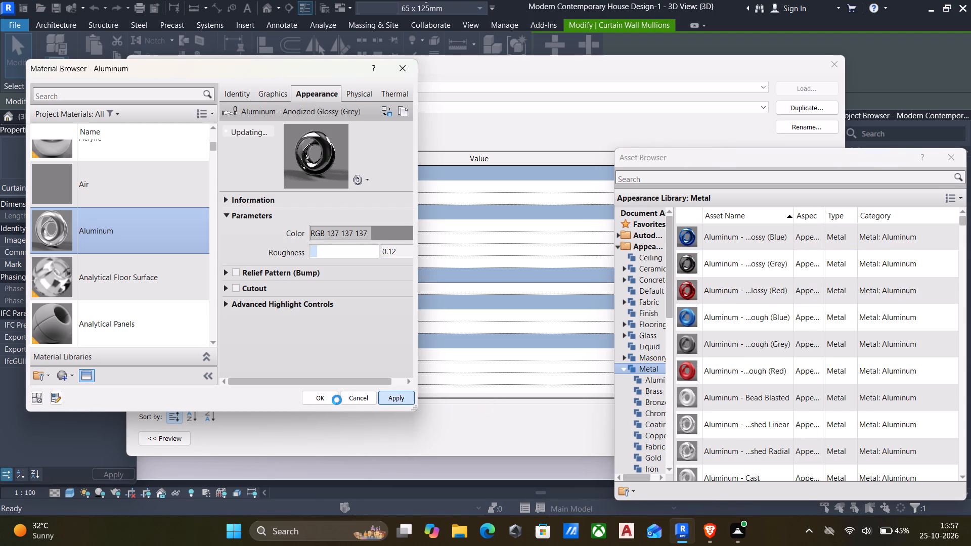
left_click(807, 437)
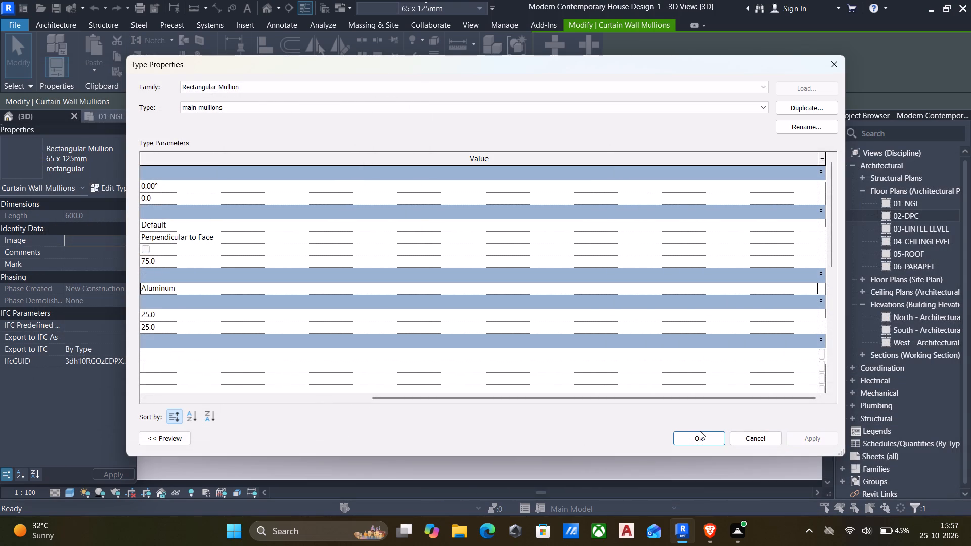
left_click(700, 432)
scroll(553, 312, "down", 2)
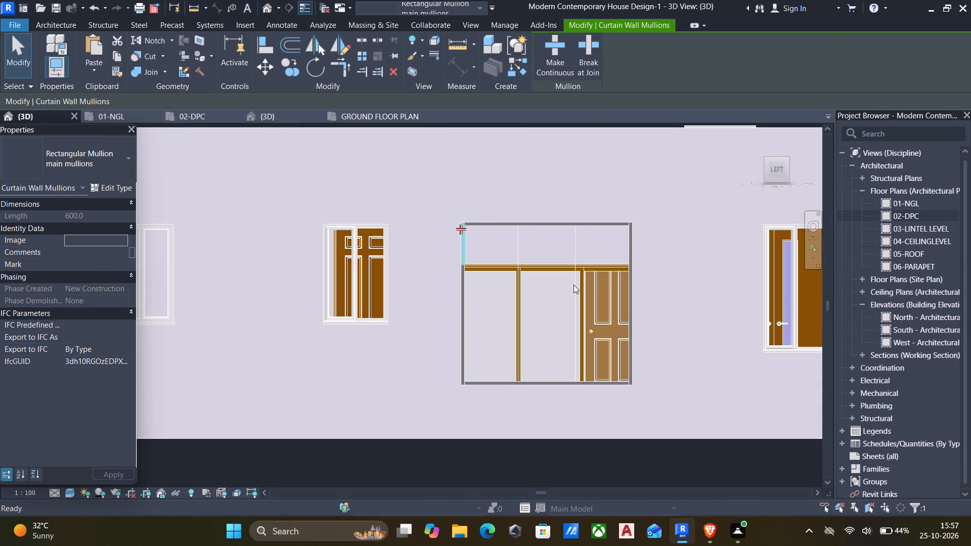
key("Escape")
Place main mullions on all grid lines of the curtain wall on the house's left elevation.
middle_click_drag(573, 288, 498, 322, "shift")
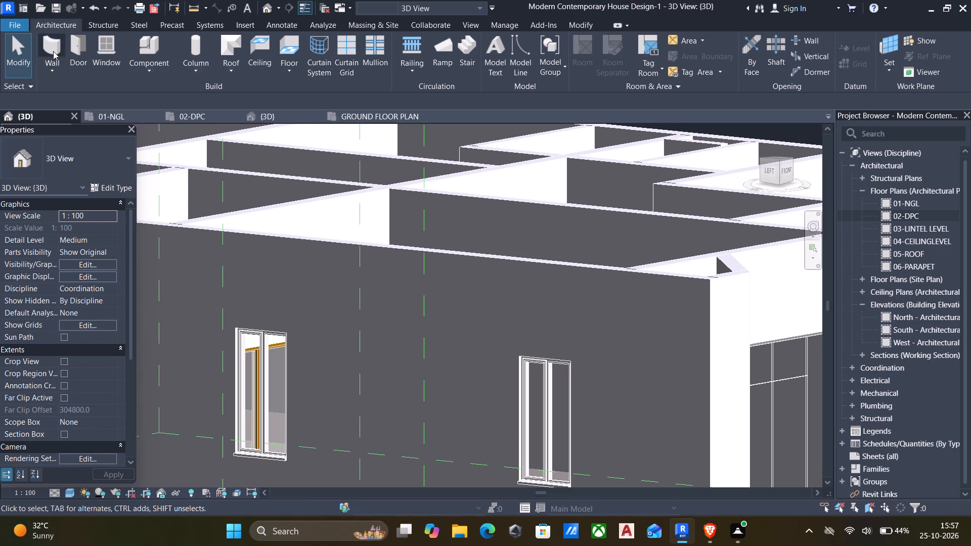
left_click(46, 19)
left_click(375, 49)
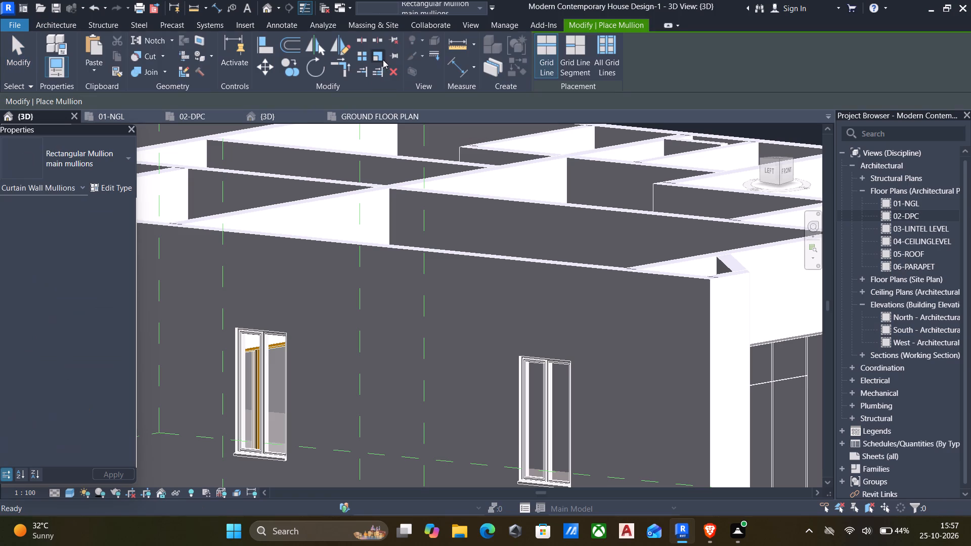
left_click(610, 55)
scroll(341, 418, "down", 6)
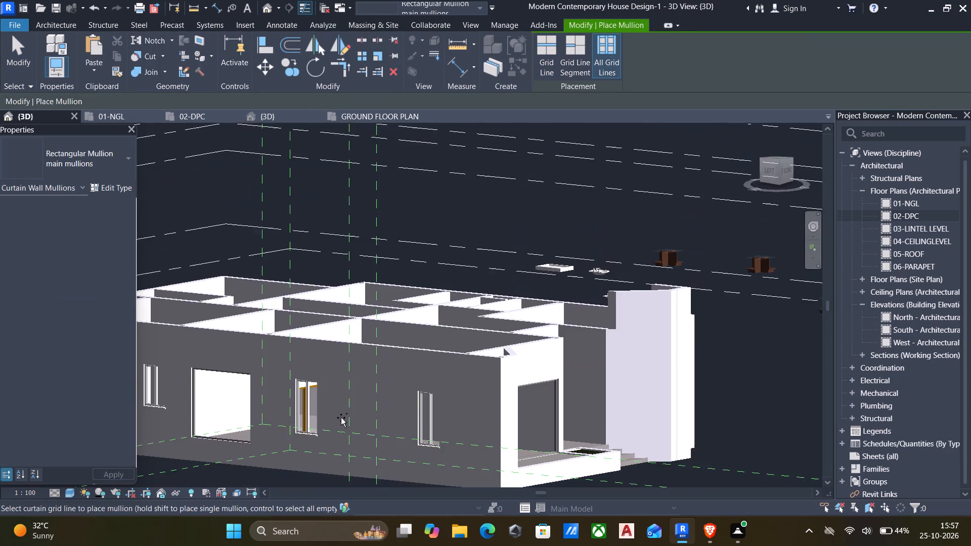
middle_click_drag(341, 418, 388, 399)
left_click(280, 361)
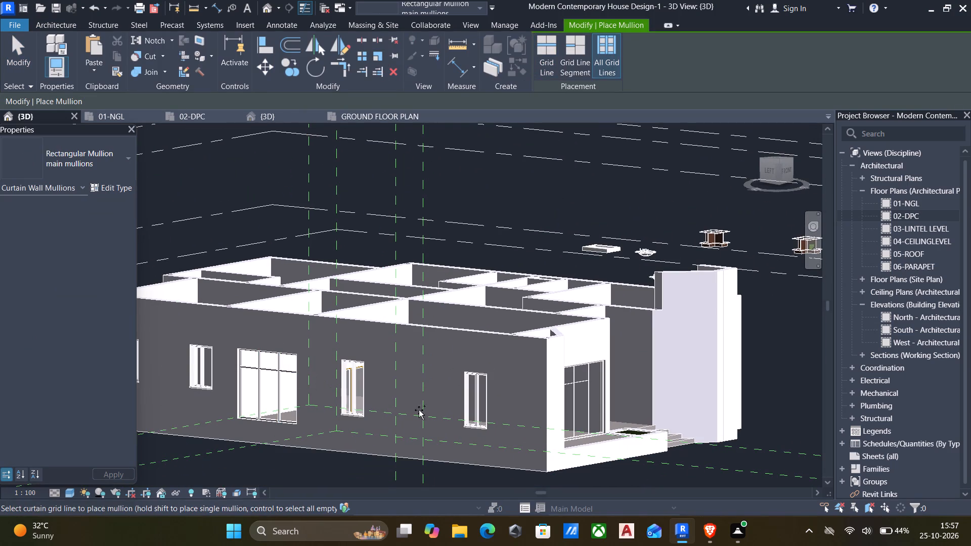
Place main mullions on all grid lines of both curtain walls on the front of the house.
scroll(521, 422, "down", 1)
middle_click_drag(521, 423, 518, 426, "shift")
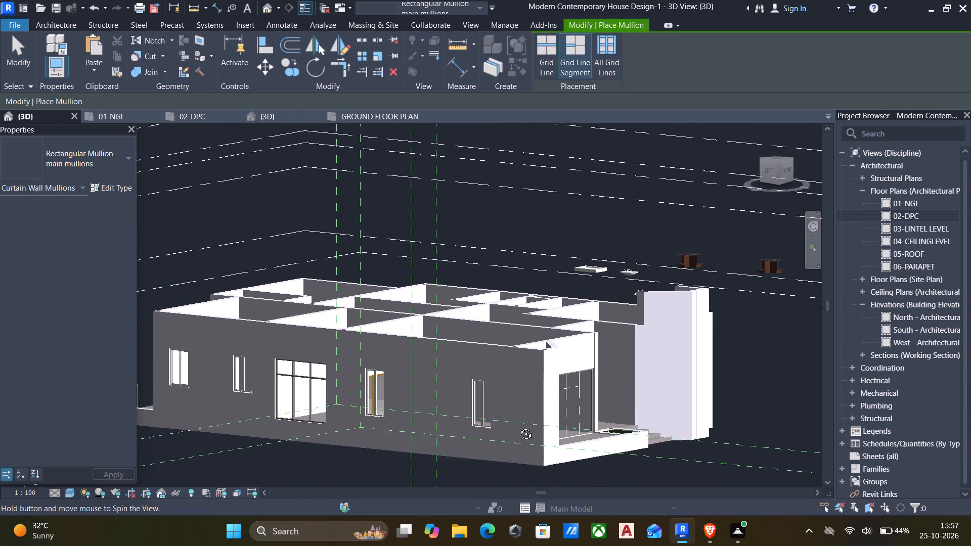
middle_click_drag(518, 426, 471, 436, "shift")
left_click(424, 405)
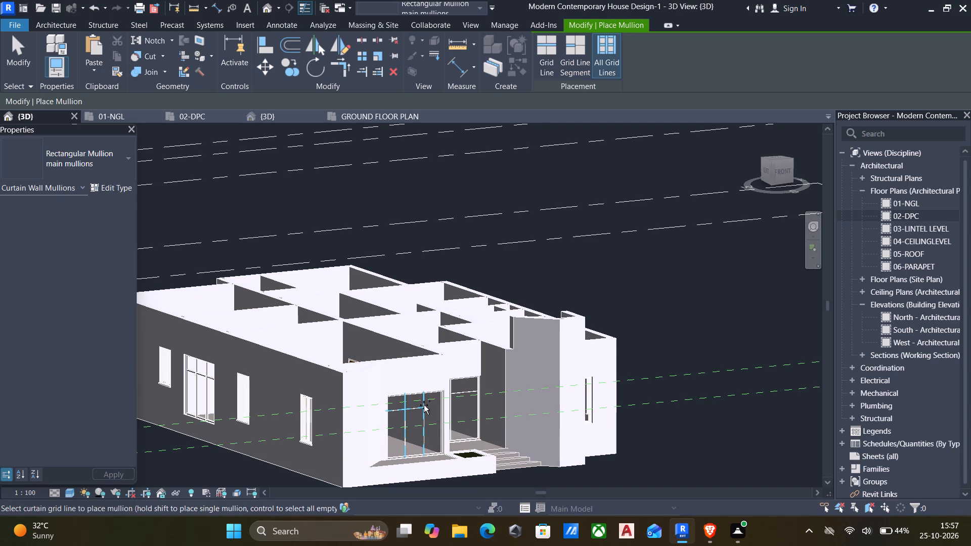
left_click(467, 392)
middle_click_drag(466, 397, 455, 408, "shift")
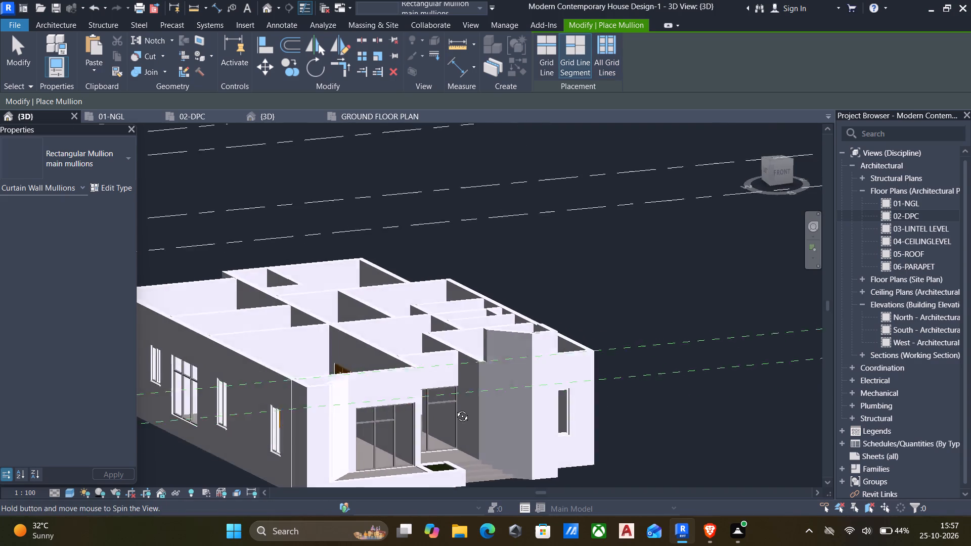
middle_click_drag(455, 408, 414, 417, "shift")
middle_click_drag(398, 409, 459, 402)
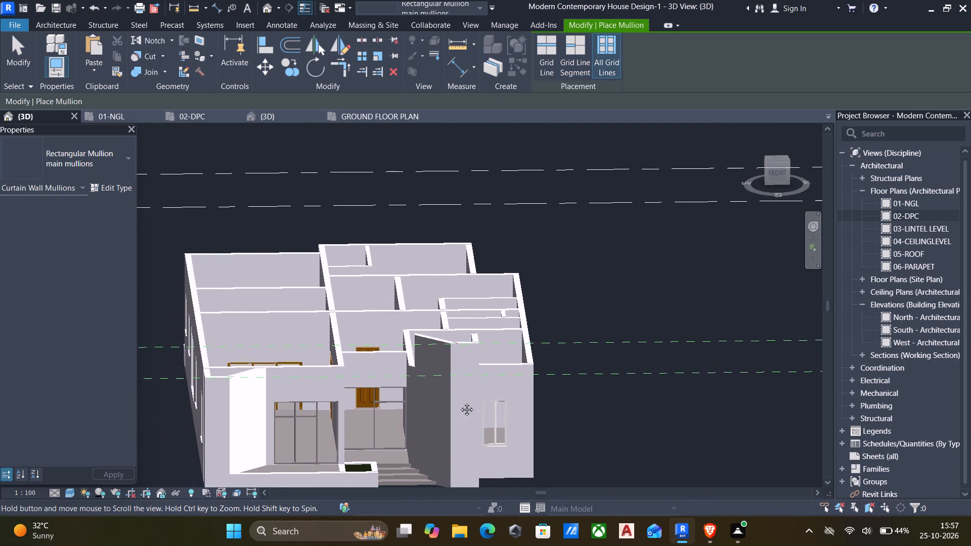
middle_click_drag(459, 402, 486, 394)
scroll(390, 433, "up", 5)
scroll(422, 388, "up", 4)
middle_click_drag(416, 385, 524, 370)
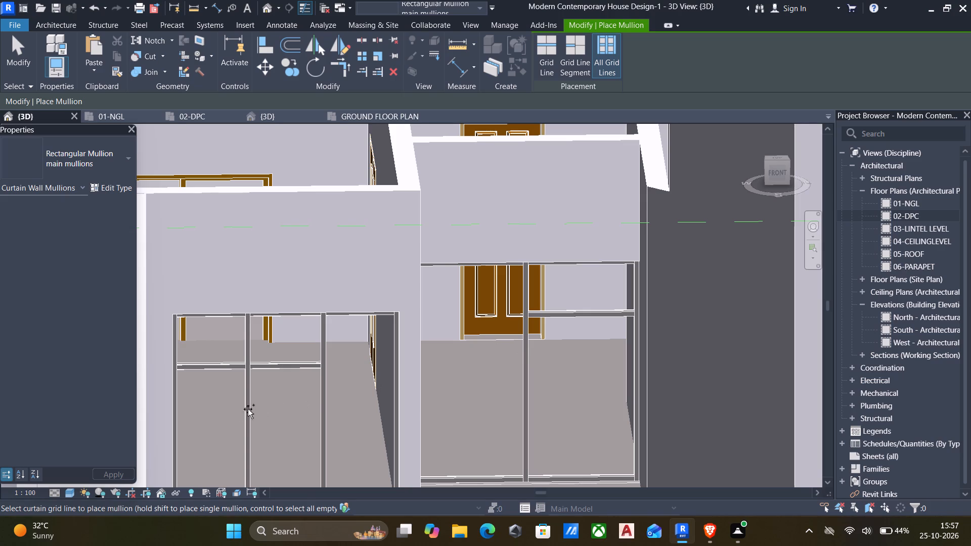
middle_click_drag(308, 391, 316, 370)
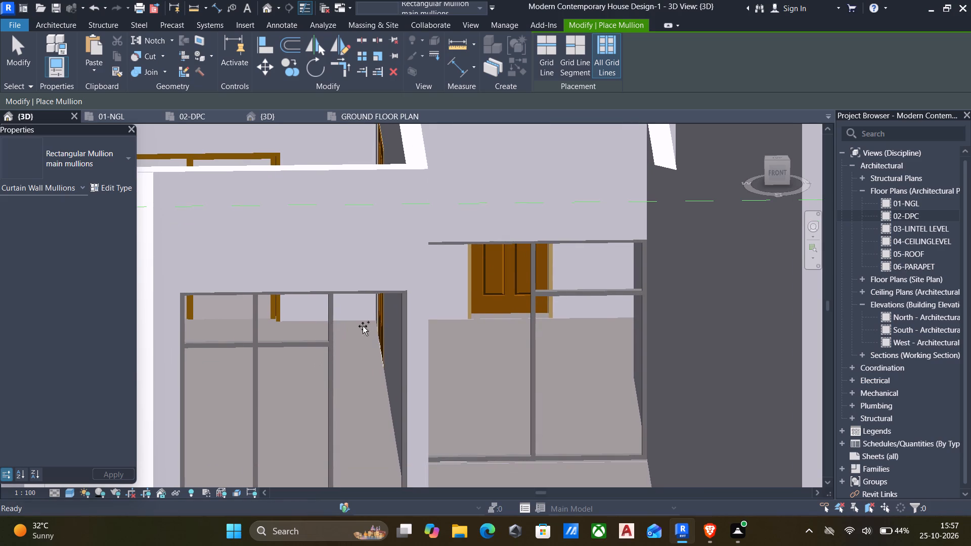
key("Escape")
scroll(366, 339, "up", 5)
key("Escape")
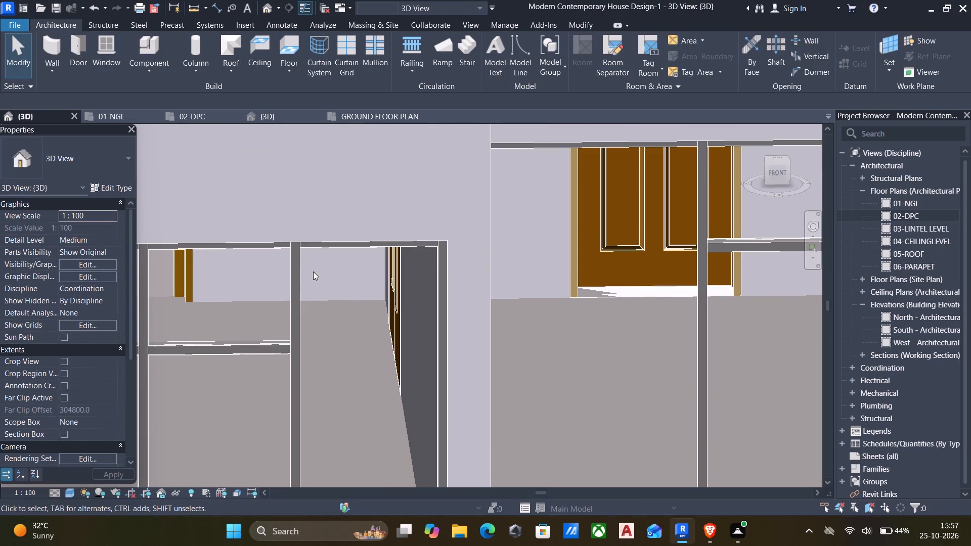
Unpin the full-height glazed panel in the end bay of the front elevation's three-bay curtain wall.
key("Tab")
key("Tab")
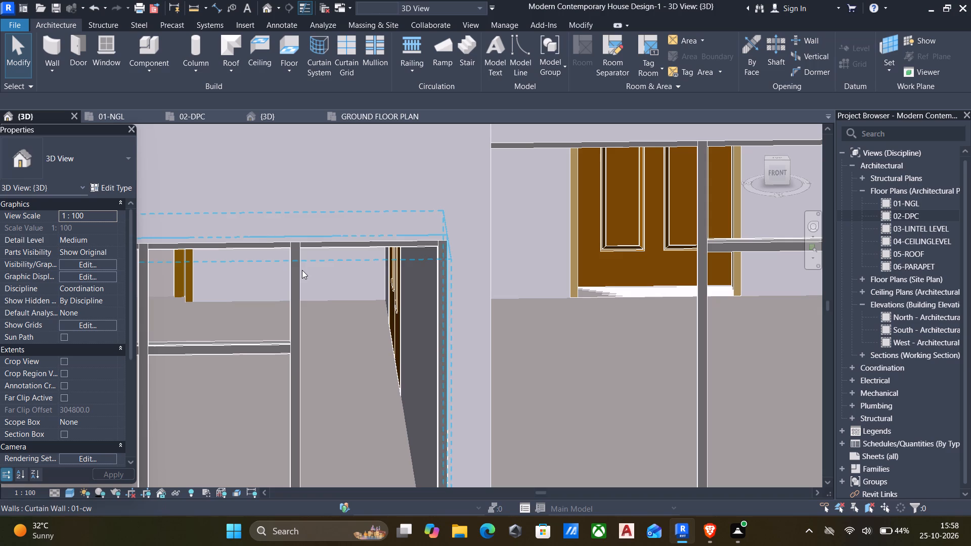
key("Tab")
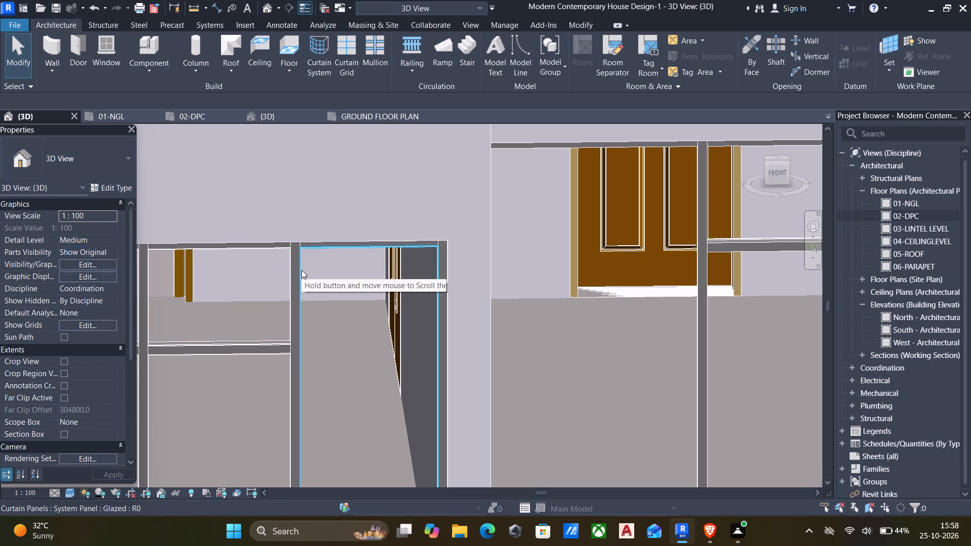
left_click(301, 270)
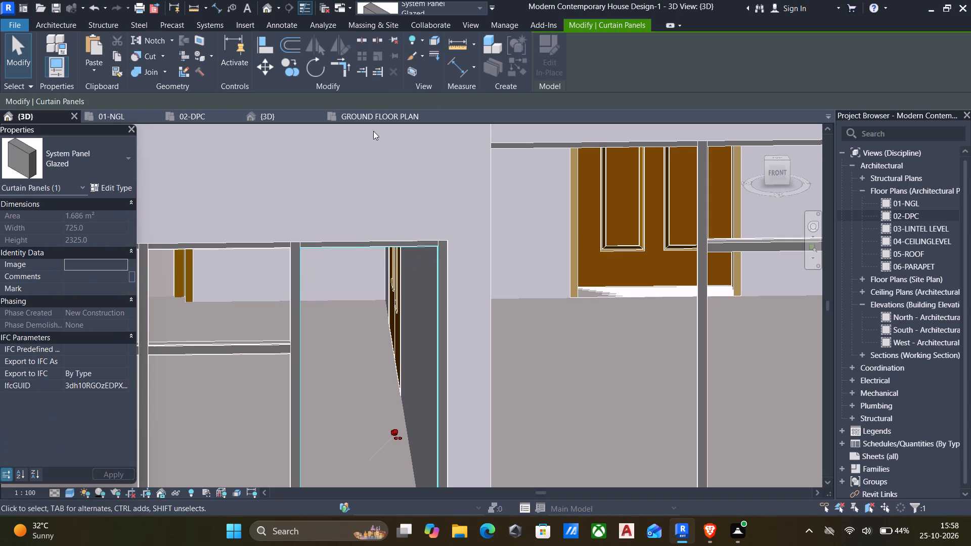
left_click(391, 40)
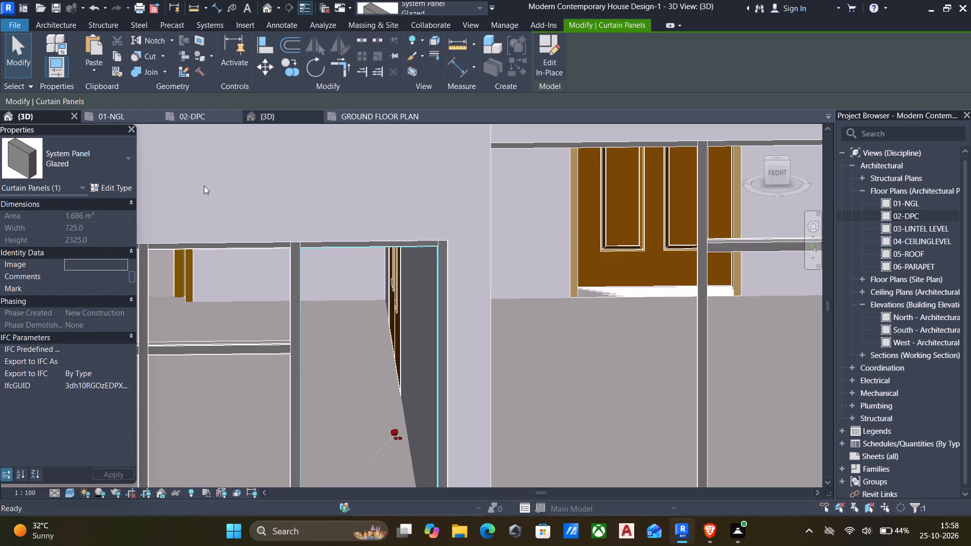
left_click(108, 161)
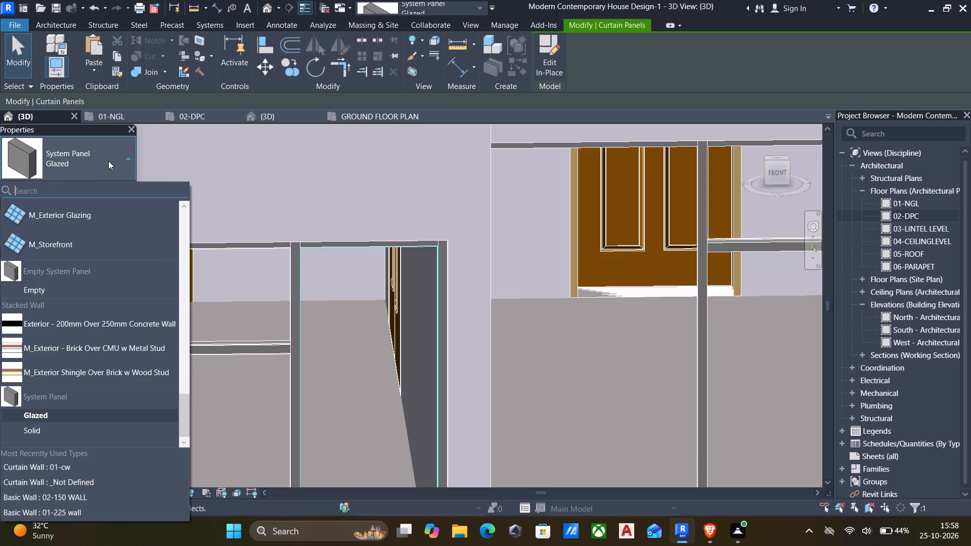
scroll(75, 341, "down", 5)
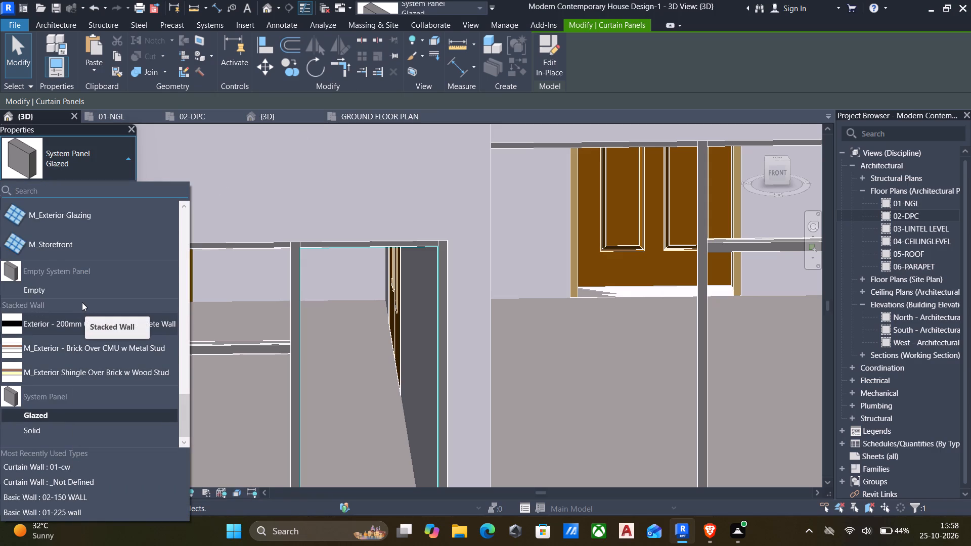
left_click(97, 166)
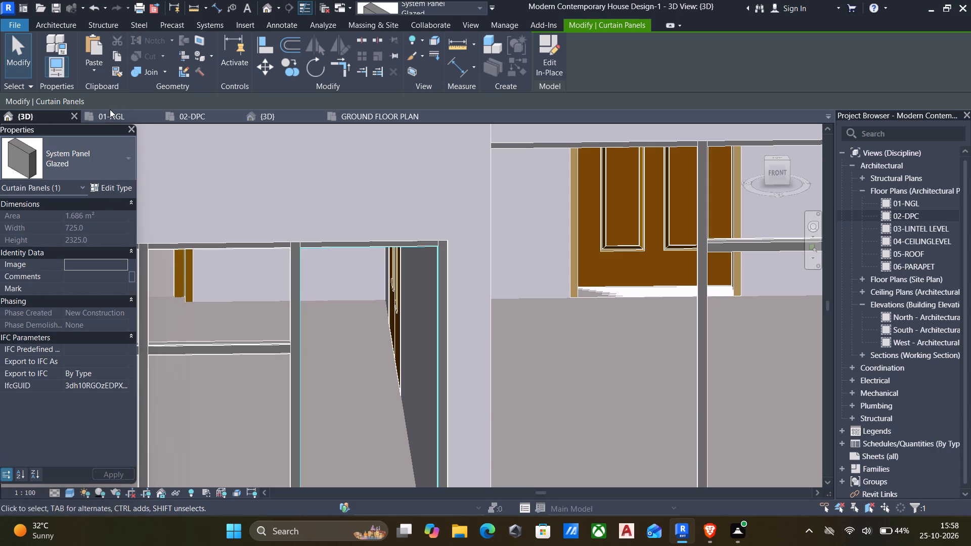
Browse the loadable families in the Doors folder and the Empty, Glazed and Solid families in the Curtain Wall Panels folder.
left_click(66, 23)
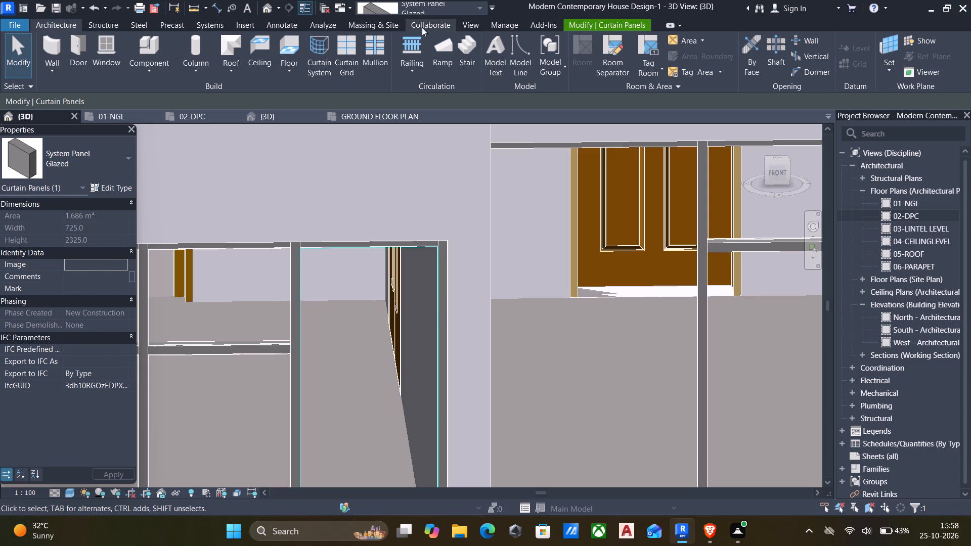
left_click(255, 24)
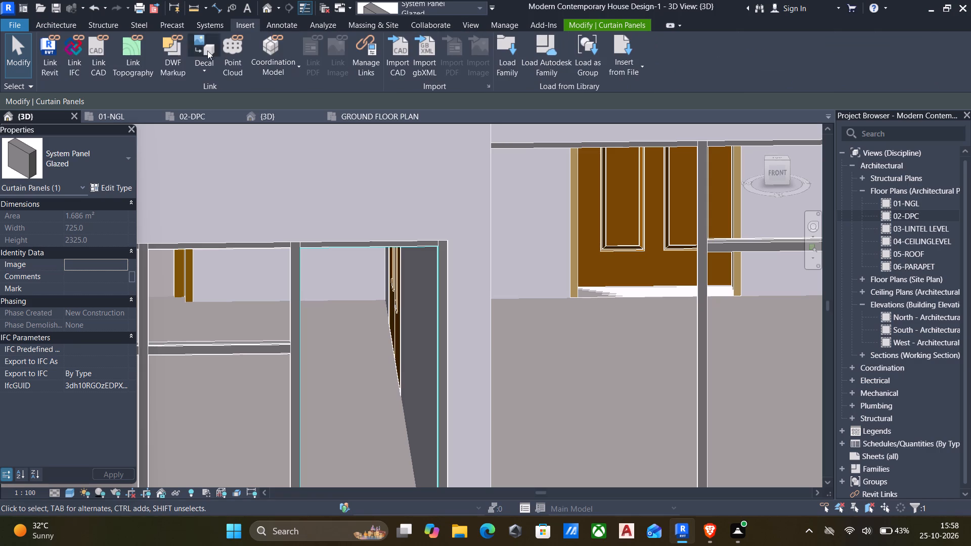
left_click(509, 49)
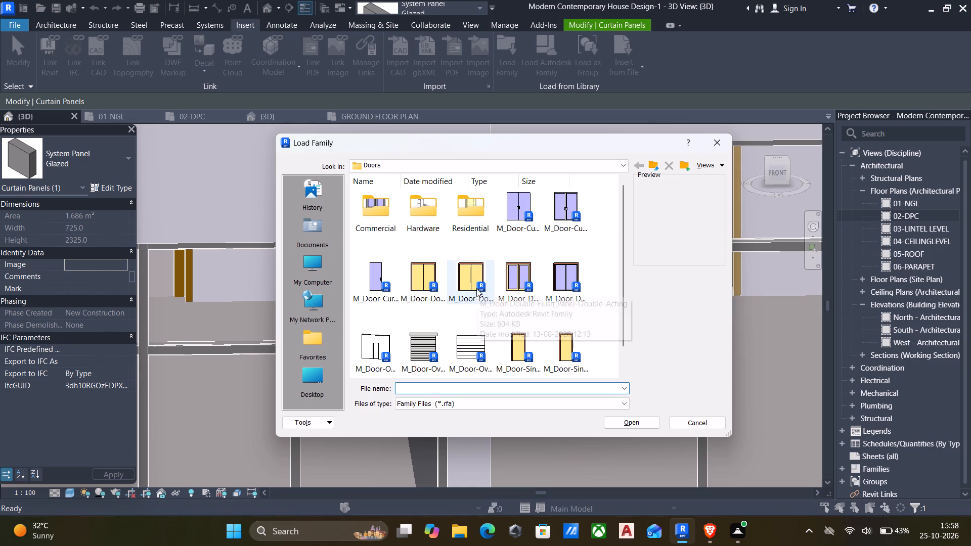
left_click(718, 165)
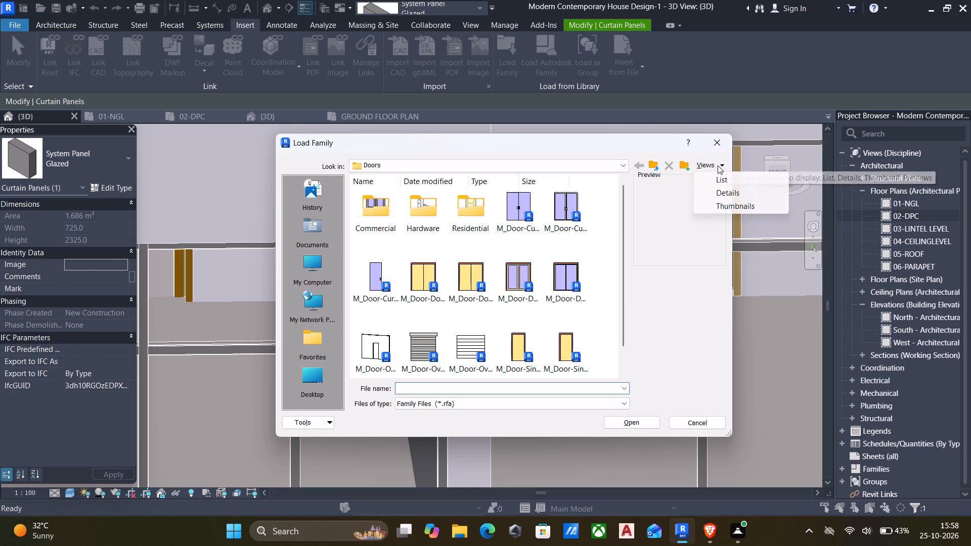
left_click(719, 178)
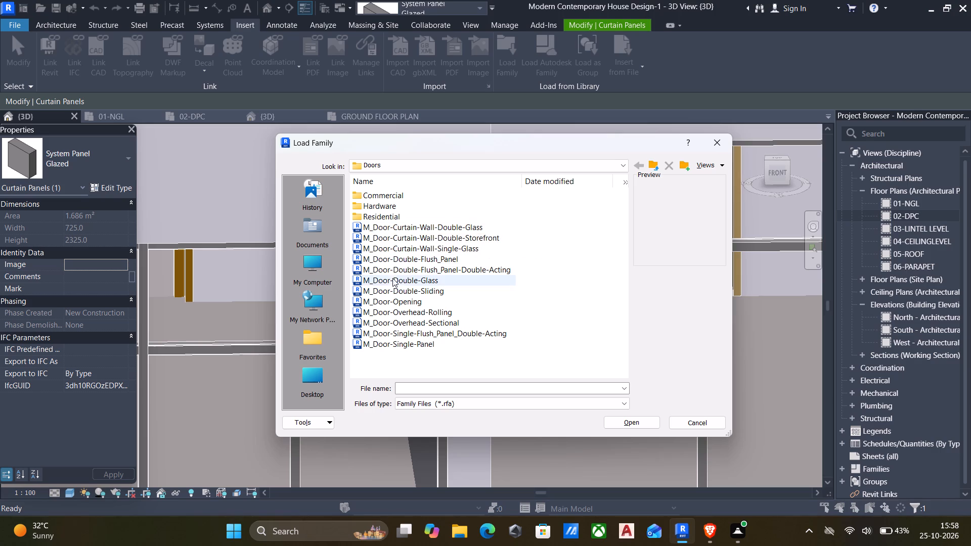
left_click(428, 249)
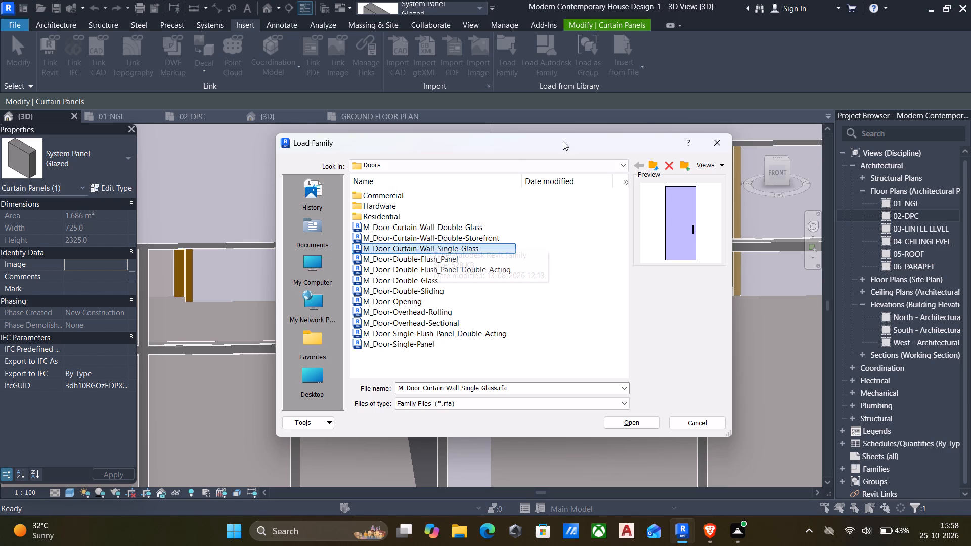
left_click(651, 163)
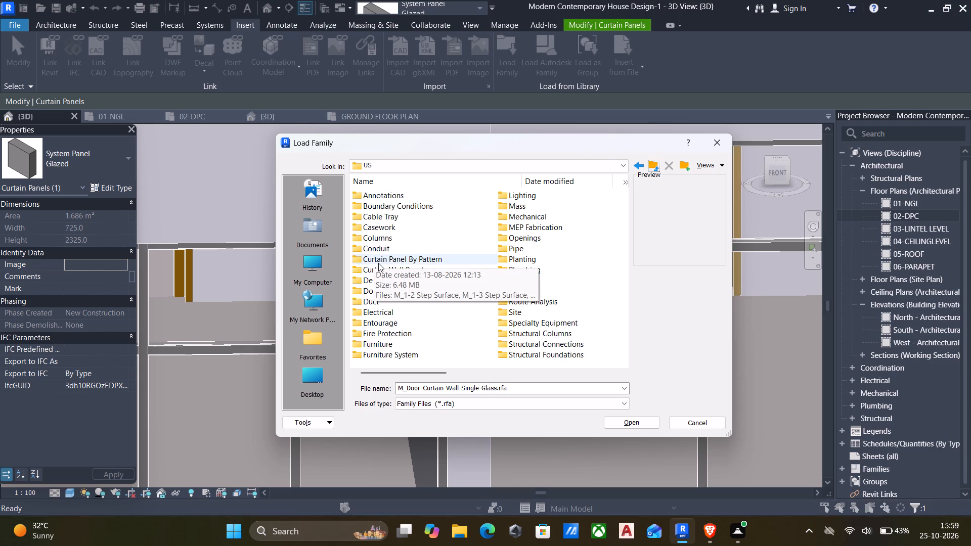
double_click(390, 268)
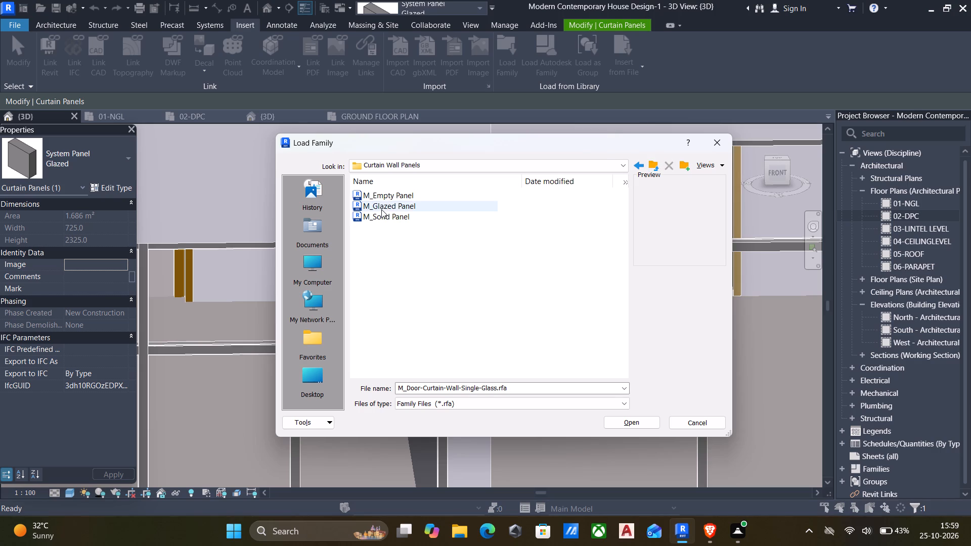
left_click(382, 199)
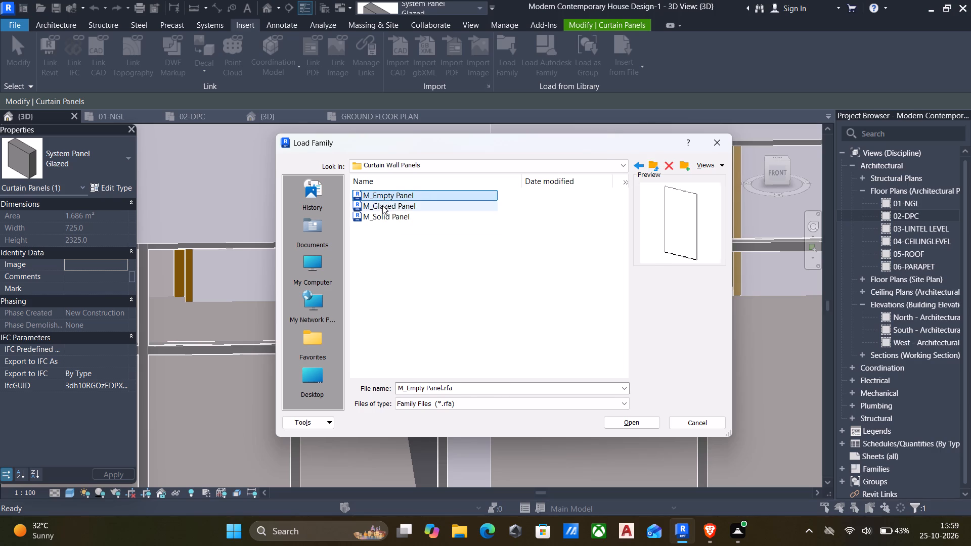
left_click(382, 205)
left_click(383, 217)
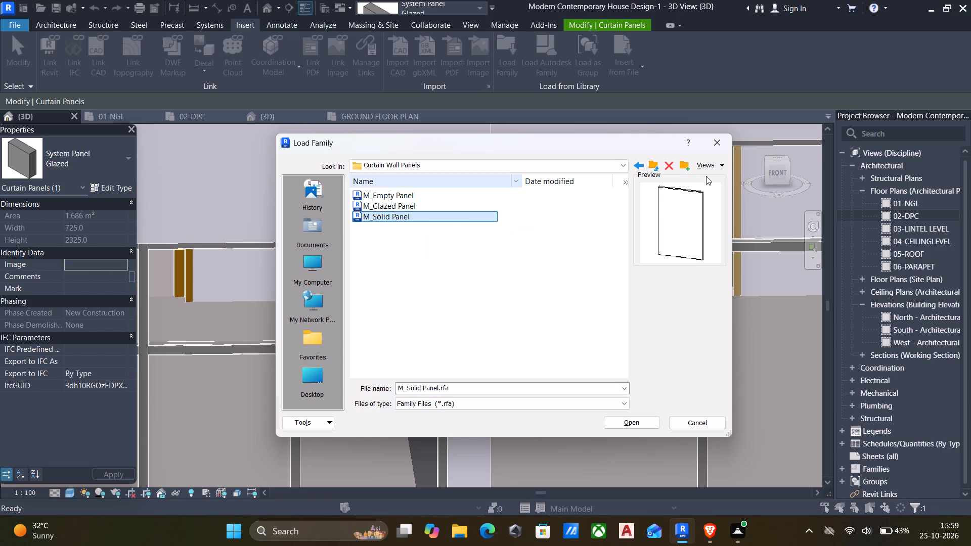
left_click(720, 146)
left_click(115, 159)
left_click(115, 159)
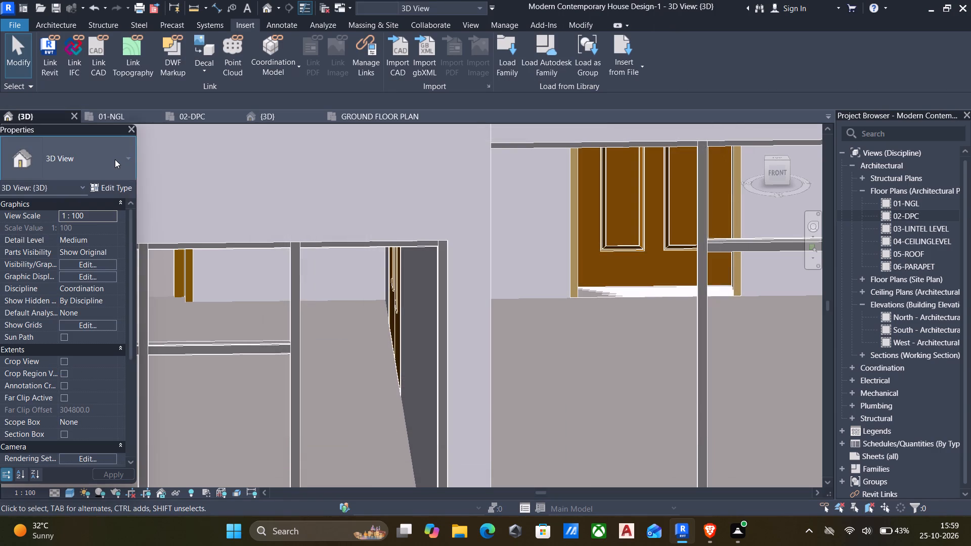
Reselect the full-height glazed panel in the front curtain wall's end bay and look through the types available for it.
left_click(62, 23)
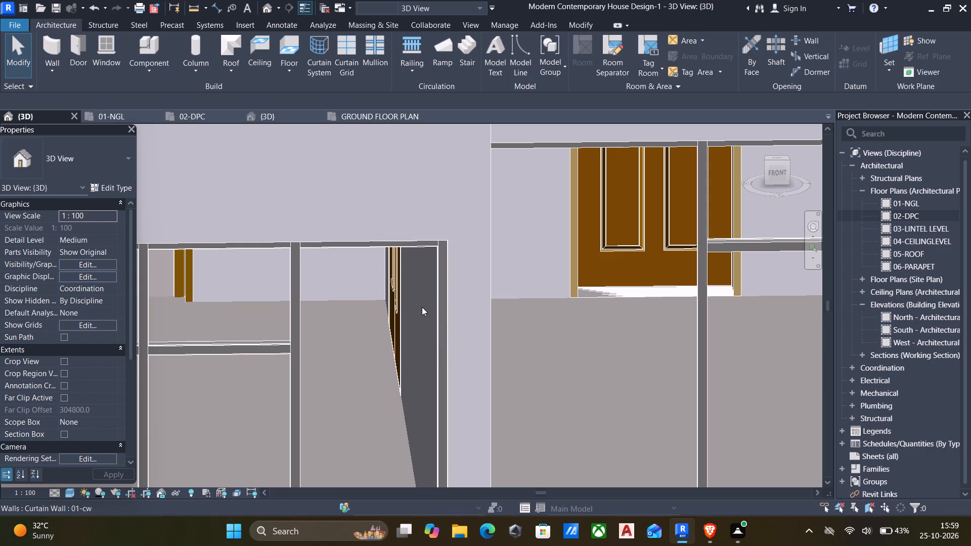
key("Tab")
key("Tab")
key("Tab")
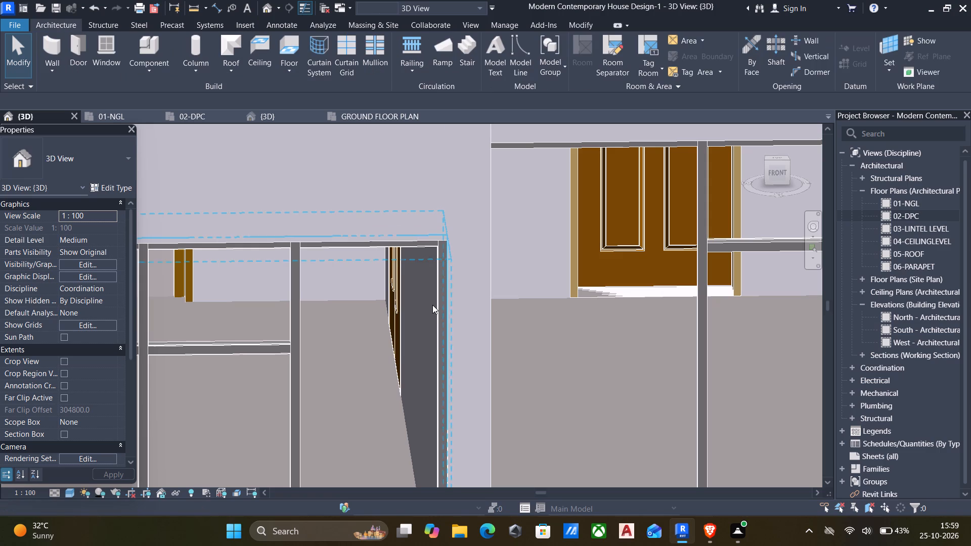
key("Tab")
left_click(433, 304)
left_click(68, 146)
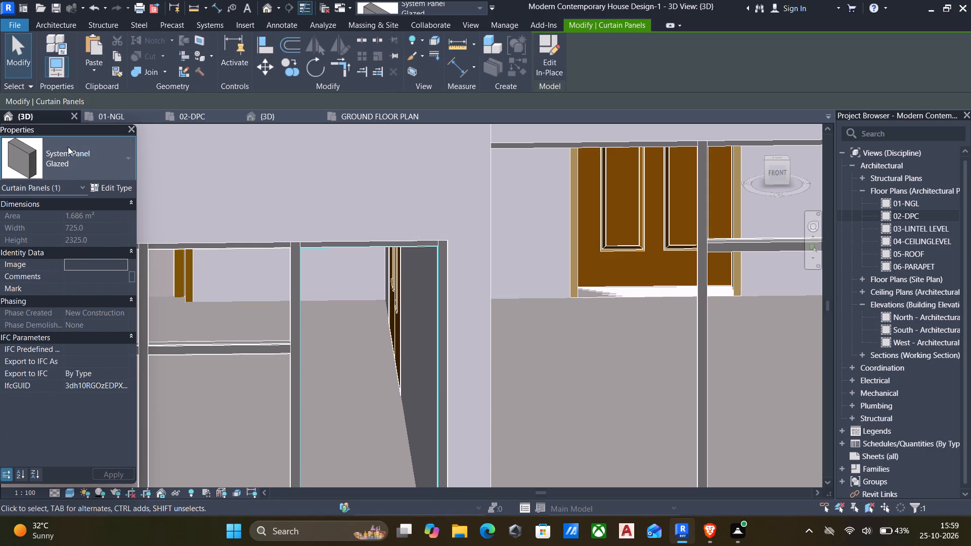
scroll(63, 302, "up", 12)
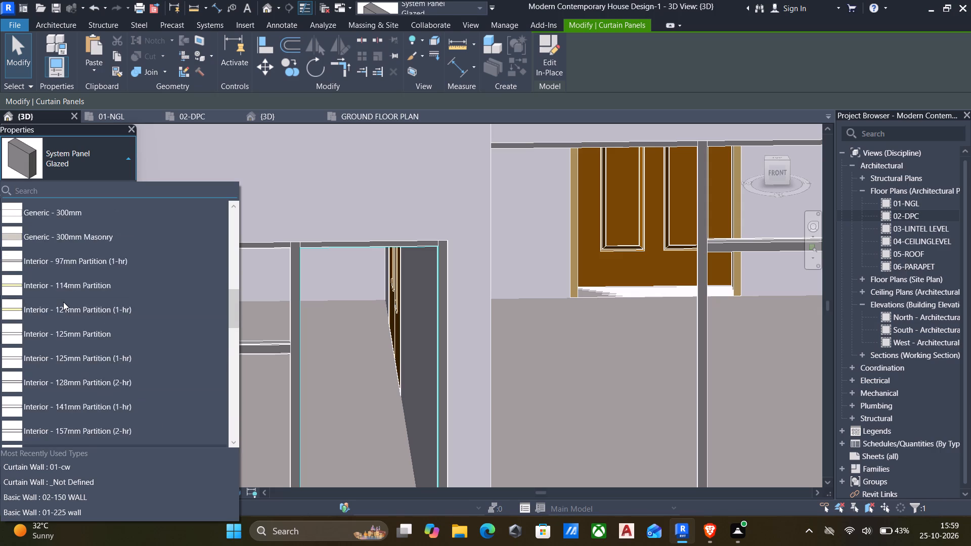
scroll(63, 302, "up", 20)
scroll(63, 302, "up", 3)
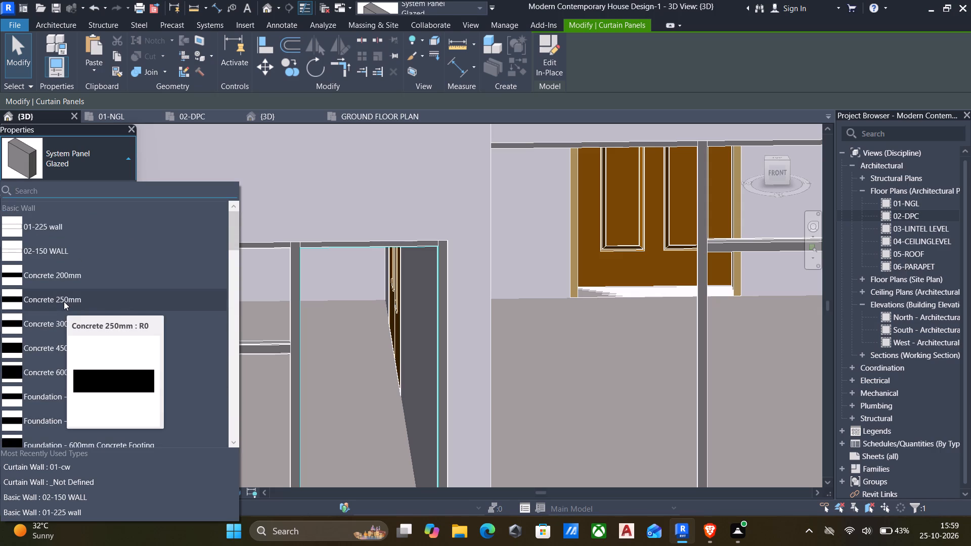
scroll(64, 299, "down", 8)
scroll(64, 304, "down", 19)
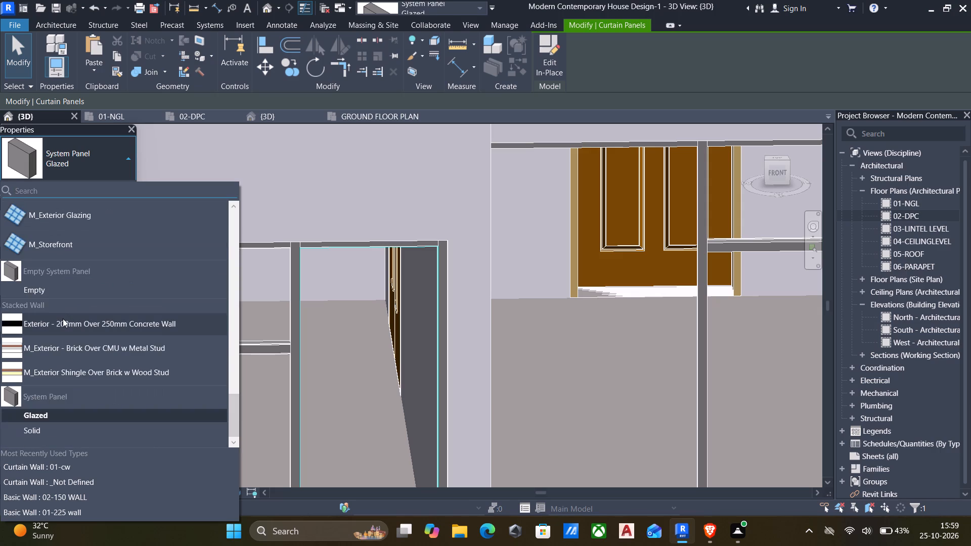
scroll(63, 318, "down", 2)
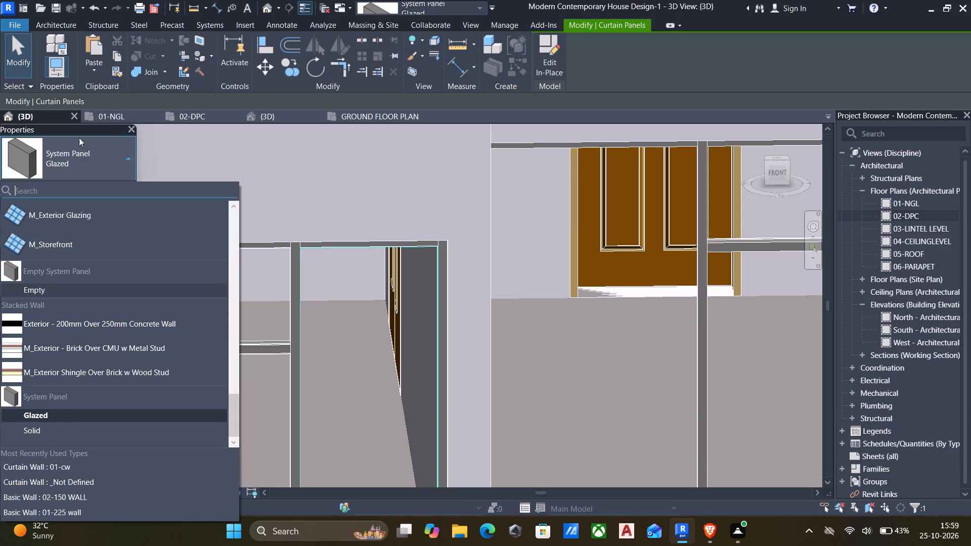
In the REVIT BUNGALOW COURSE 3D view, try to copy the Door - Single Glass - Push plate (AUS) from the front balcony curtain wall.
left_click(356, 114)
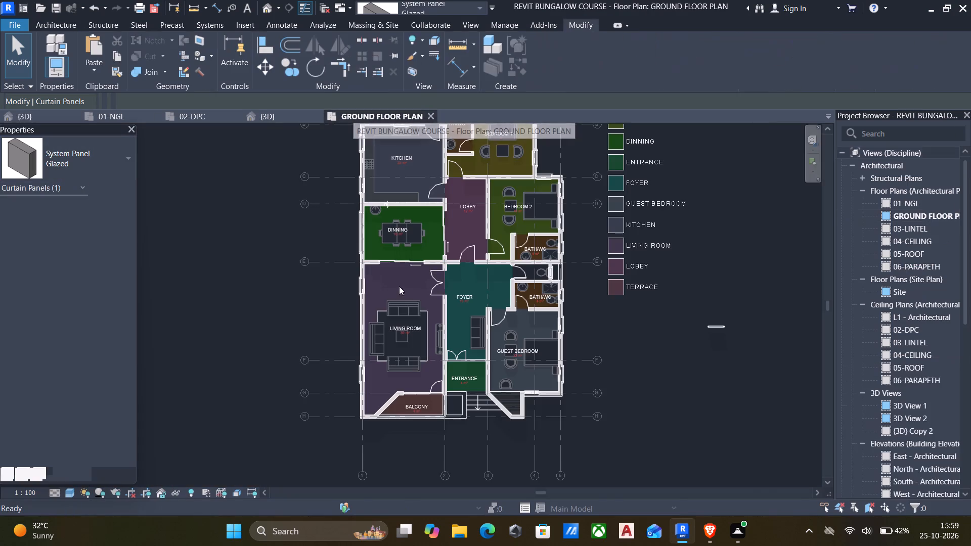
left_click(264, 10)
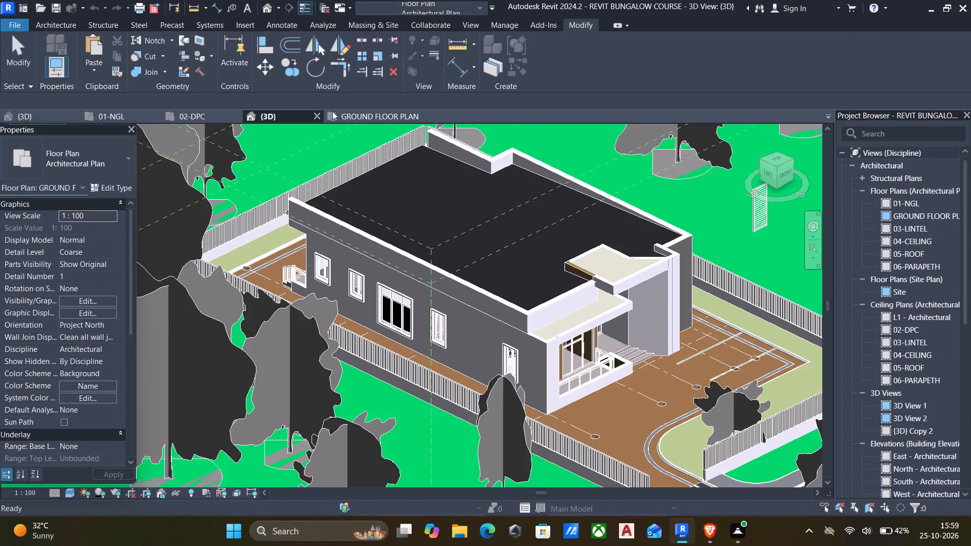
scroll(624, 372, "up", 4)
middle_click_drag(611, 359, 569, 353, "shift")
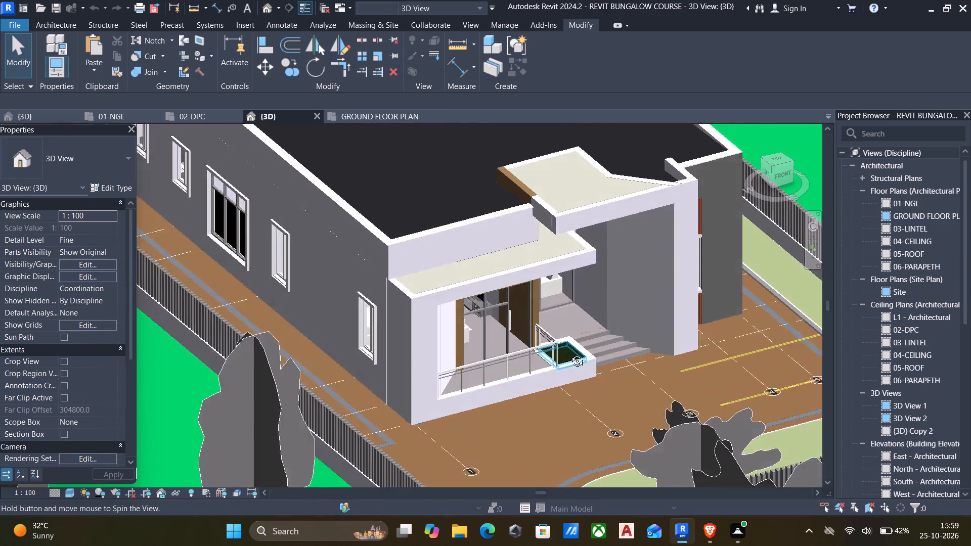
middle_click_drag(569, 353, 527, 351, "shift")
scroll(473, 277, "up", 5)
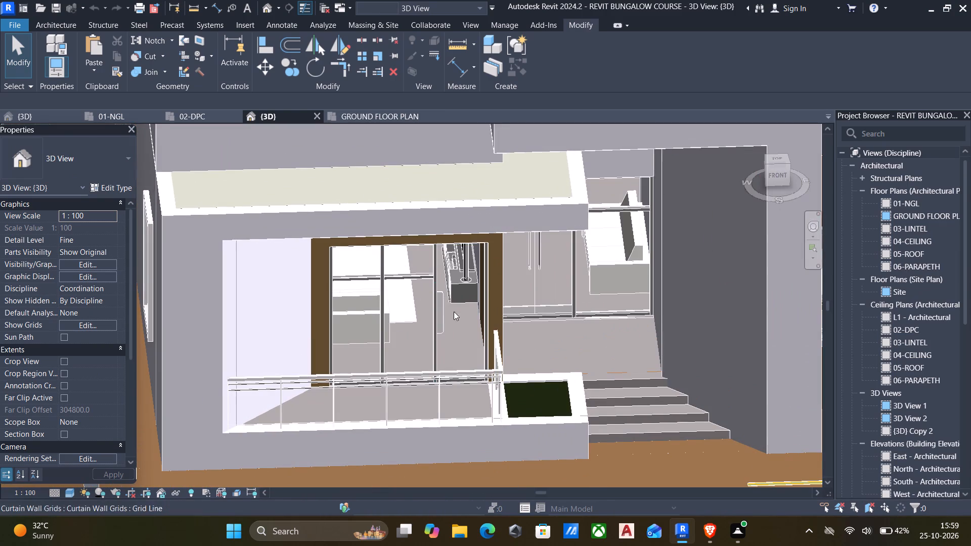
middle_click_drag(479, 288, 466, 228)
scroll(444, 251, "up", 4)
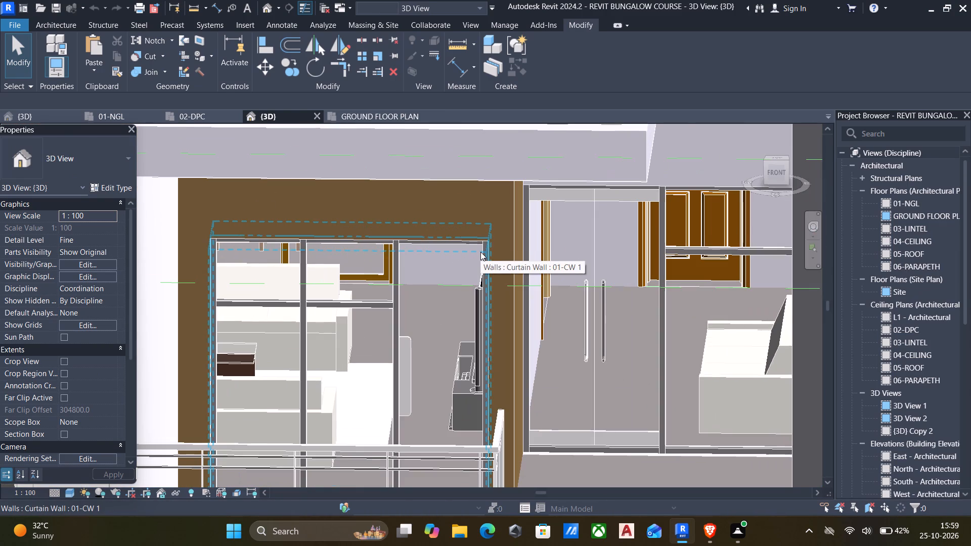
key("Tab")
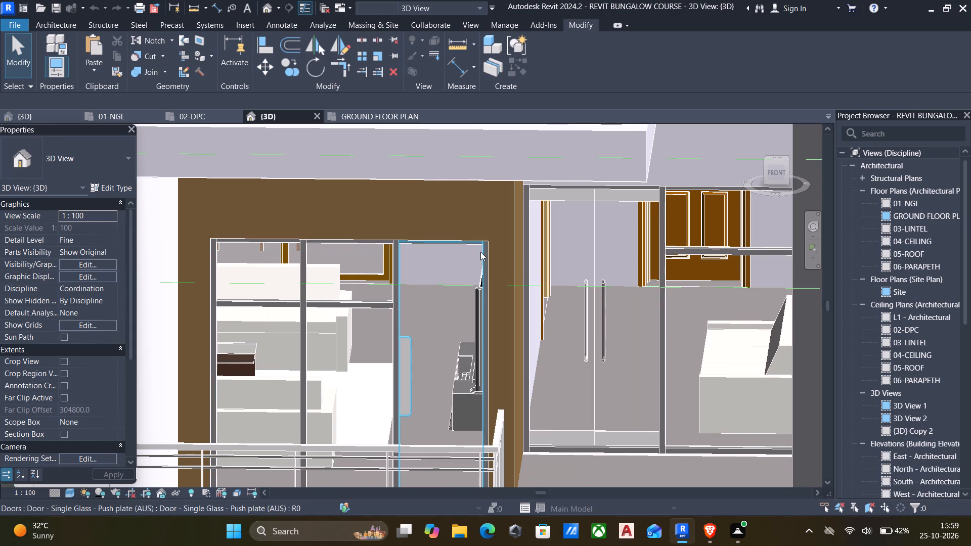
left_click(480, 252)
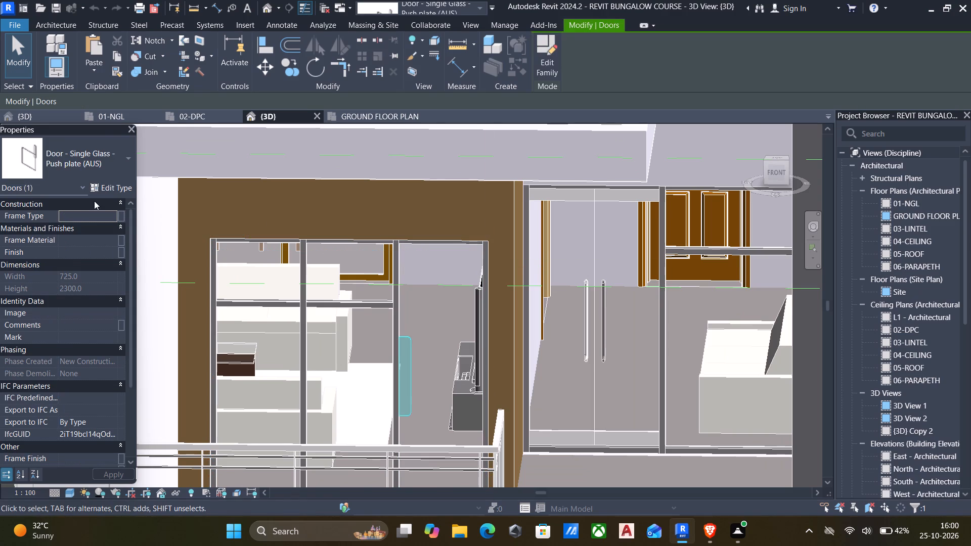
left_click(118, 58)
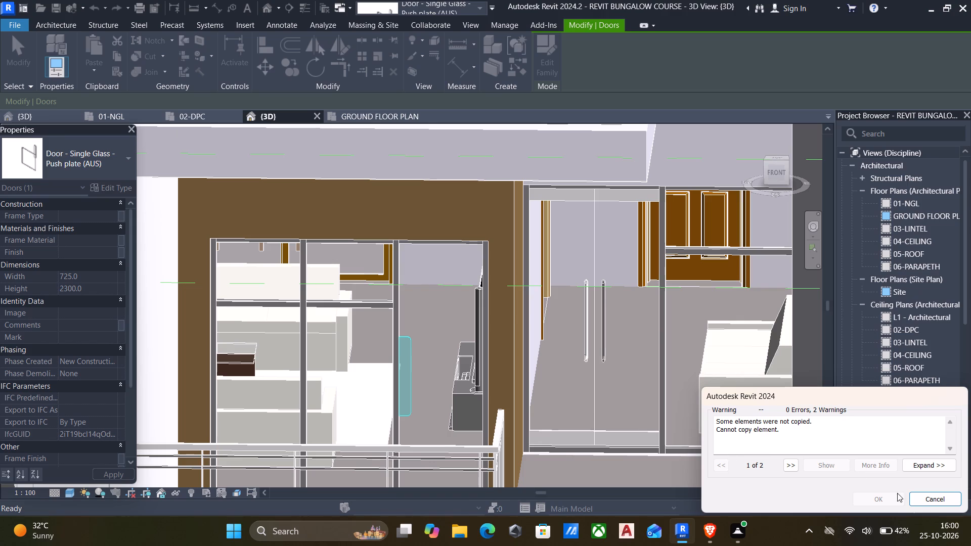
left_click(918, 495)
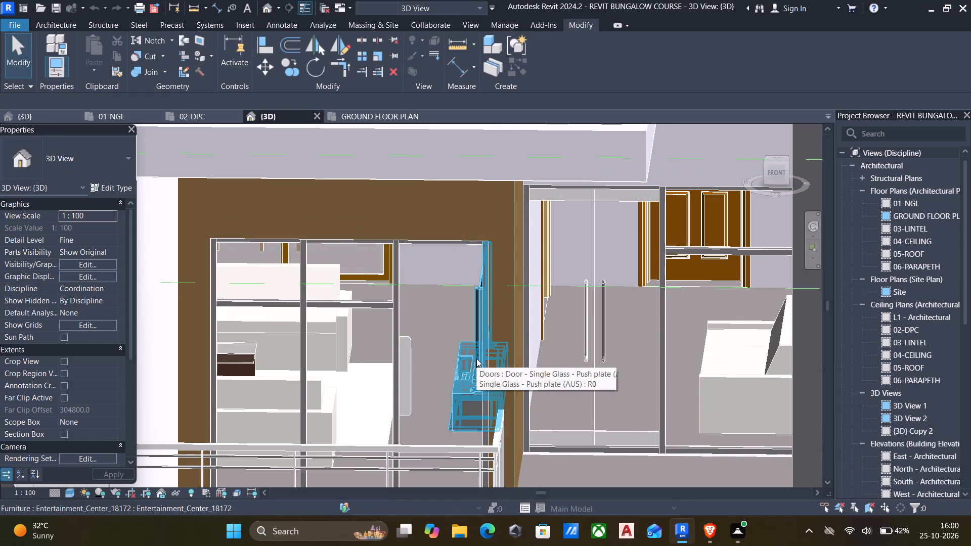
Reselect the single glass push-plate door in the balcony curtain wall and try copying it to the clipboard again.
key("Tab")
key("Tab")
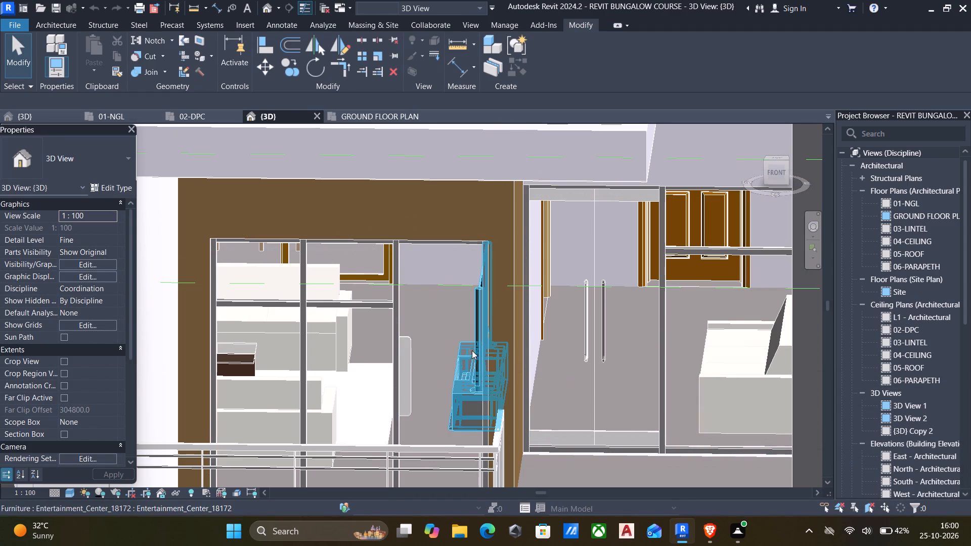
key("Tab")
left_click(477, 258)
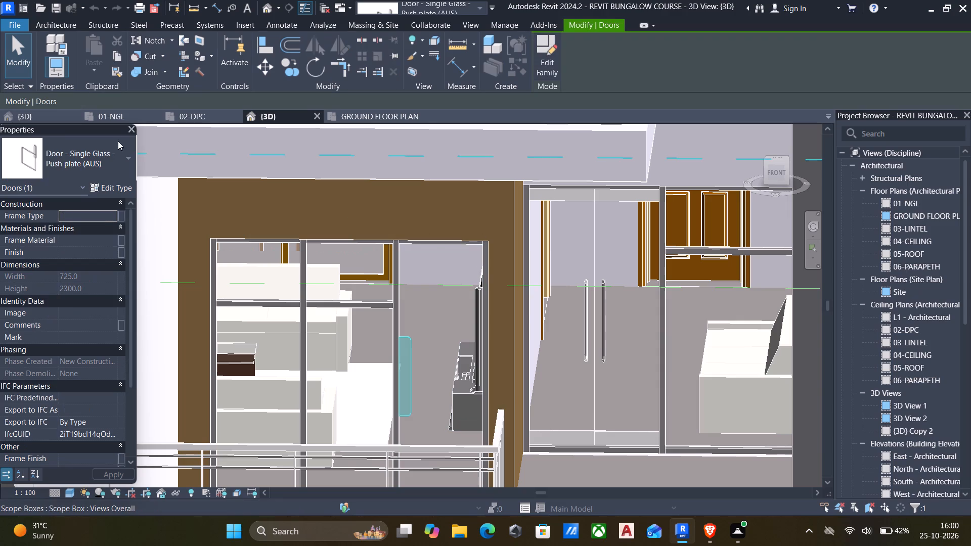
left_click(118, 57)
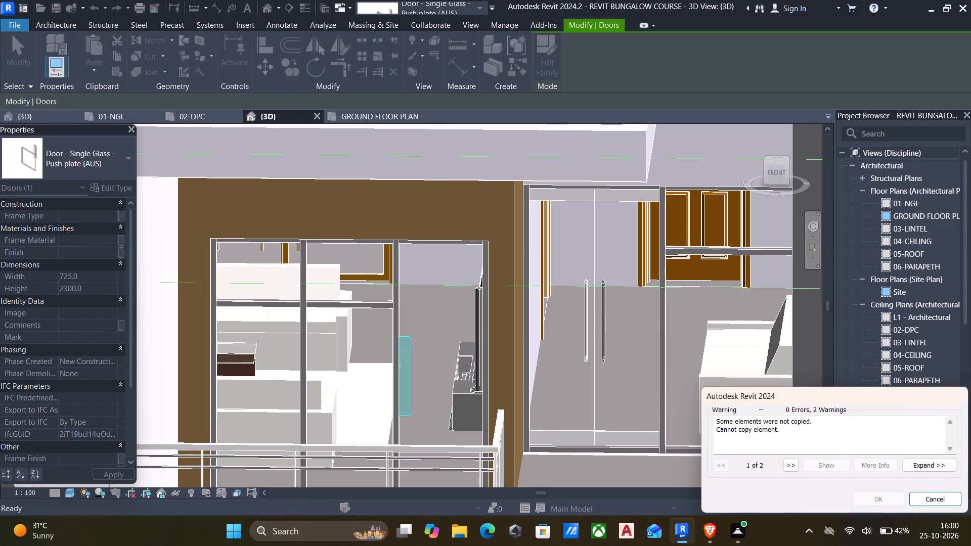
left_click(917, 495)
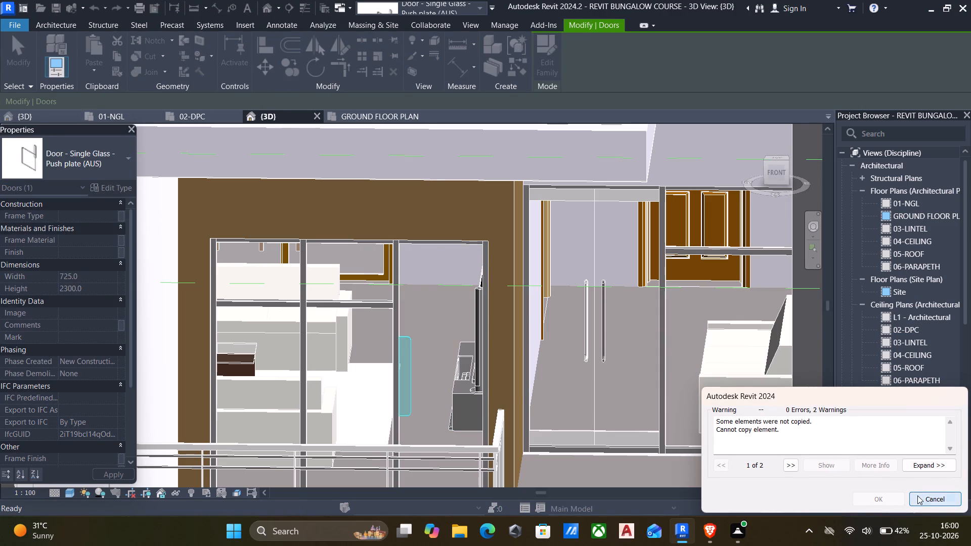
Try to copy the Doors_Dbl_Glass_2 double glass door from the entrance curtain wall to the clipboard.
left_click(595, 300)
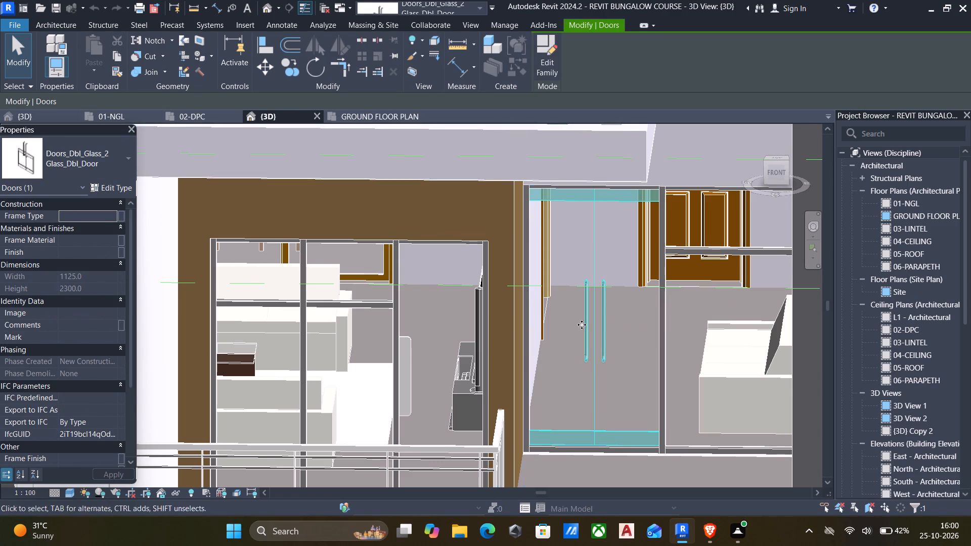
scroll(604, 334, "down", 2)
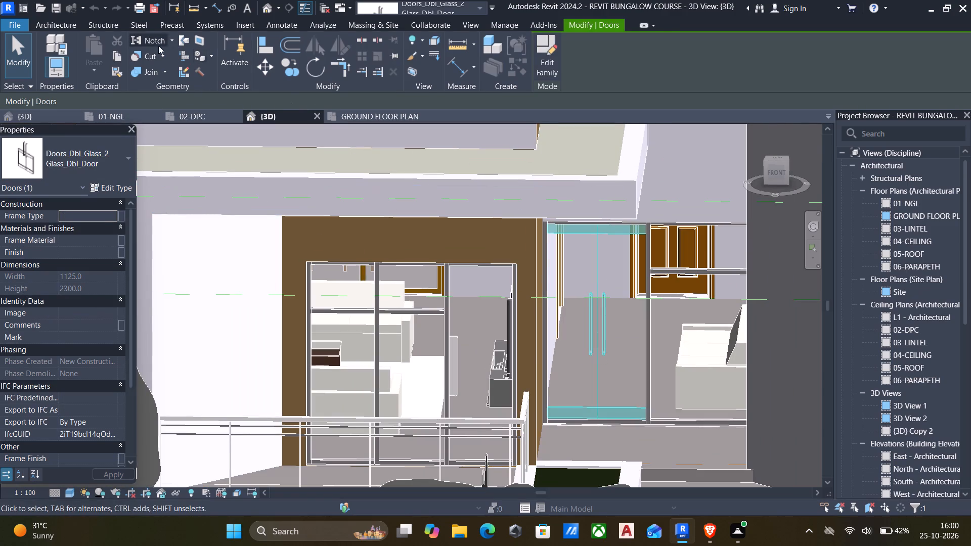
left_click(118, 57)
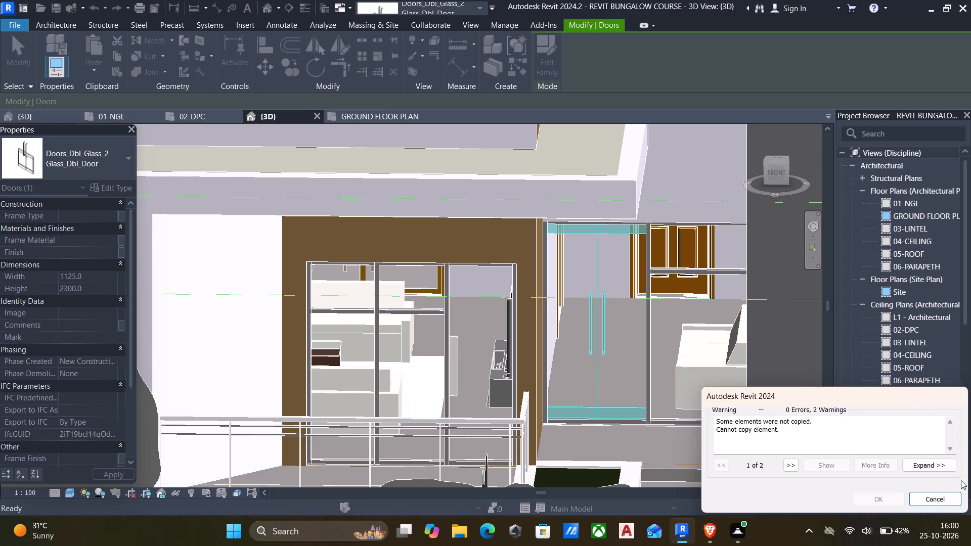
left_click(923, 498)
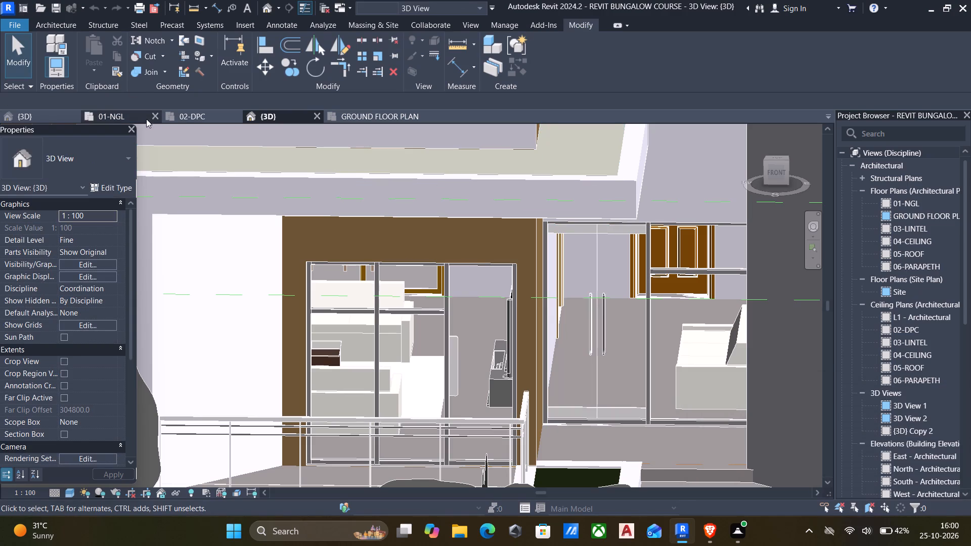
Switch back to the Modern Contemporary House Design-1 project and bring its front curtain walls into the 3D view.
left_click(193, 111)
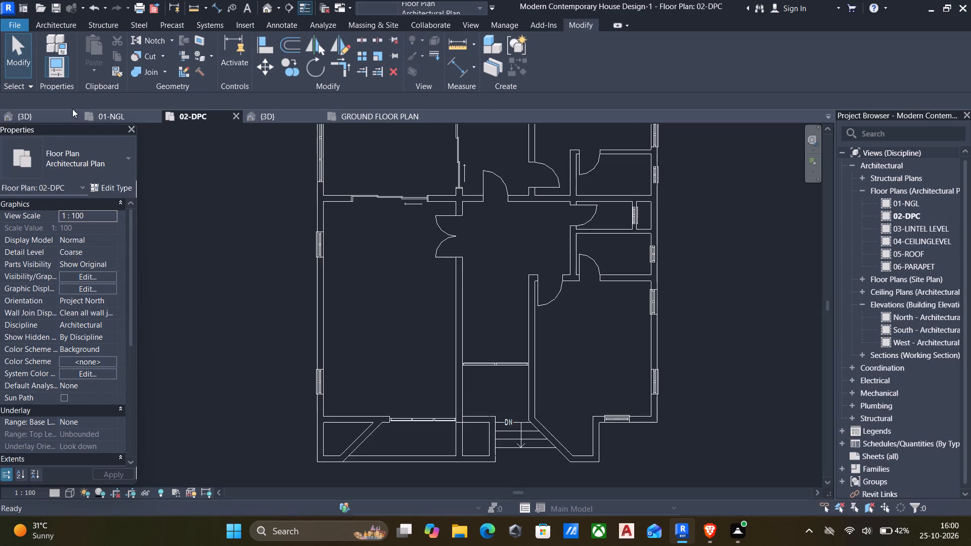
left_click(263, 12)
middle_click_drag(330, 288, 395, 197)
scroll(395, 196, "down", 4)
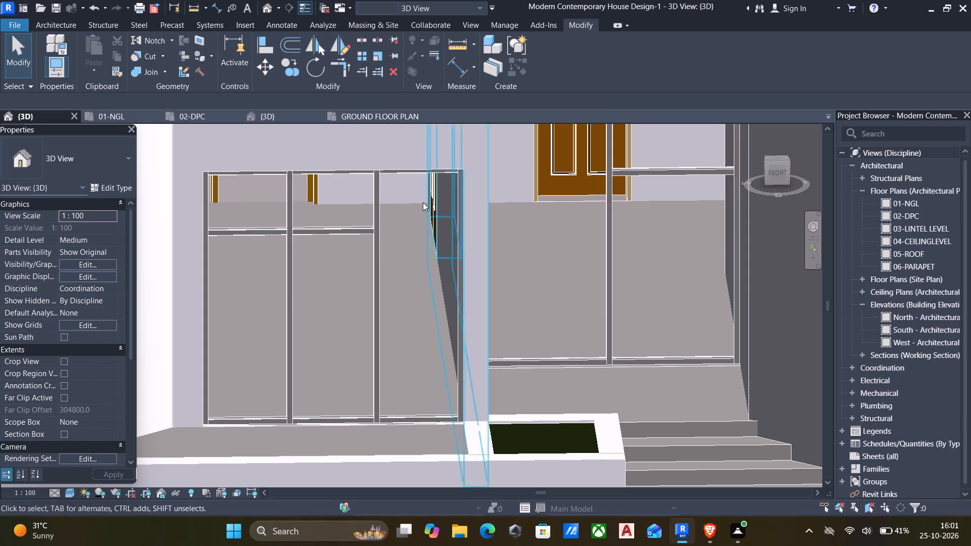
Load the M_Door-Curtain-Wall-Double-Glass, M_Door-Curtain-Wall-Double-Storefront and M_Door-Curtain-Wall-Single-Glass families from the Doors library folder.
left_click(251, 21)
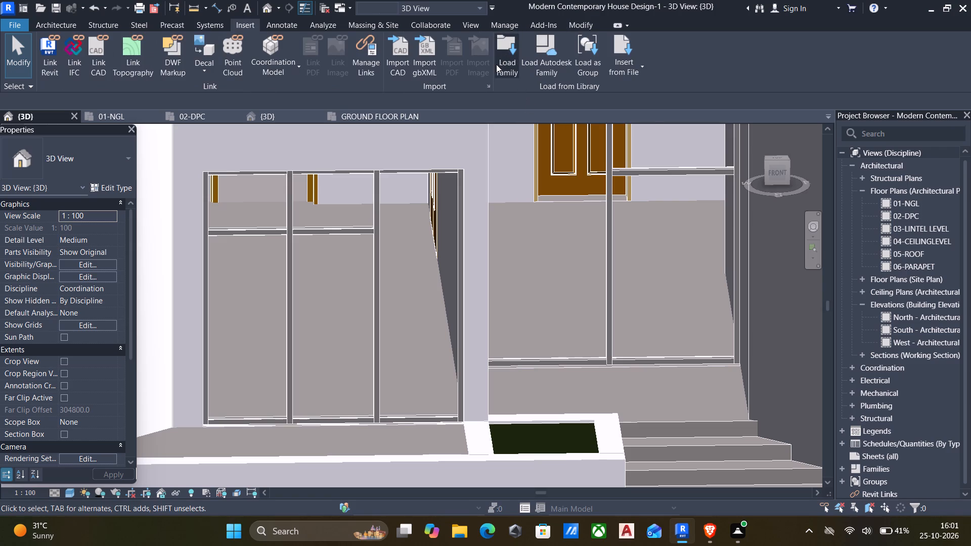
left_click(504, 54)
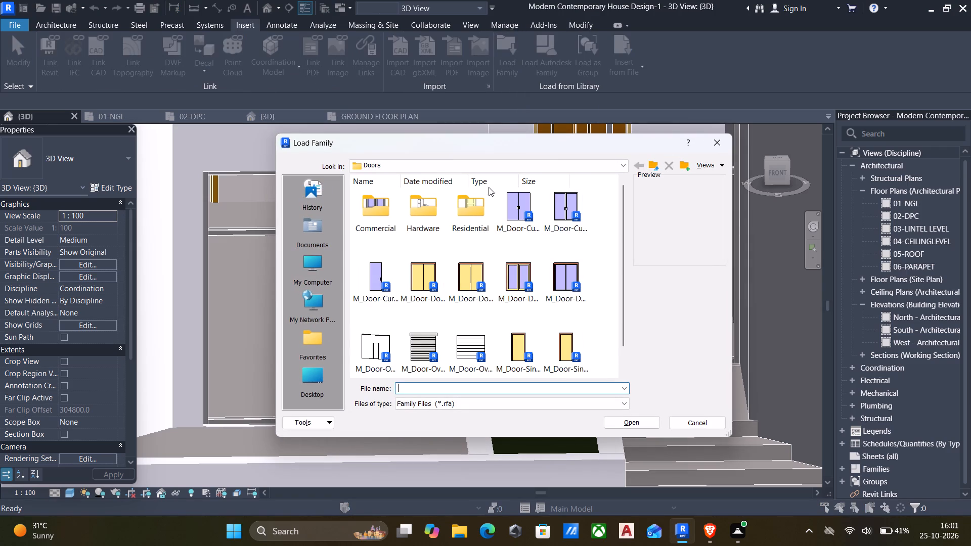
left_click(704, 165)
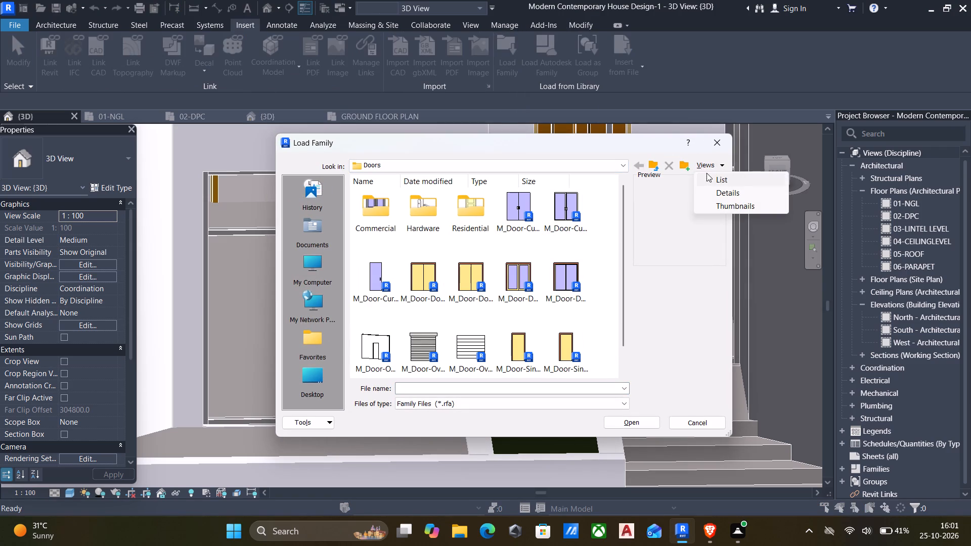
left_click(715, 178)
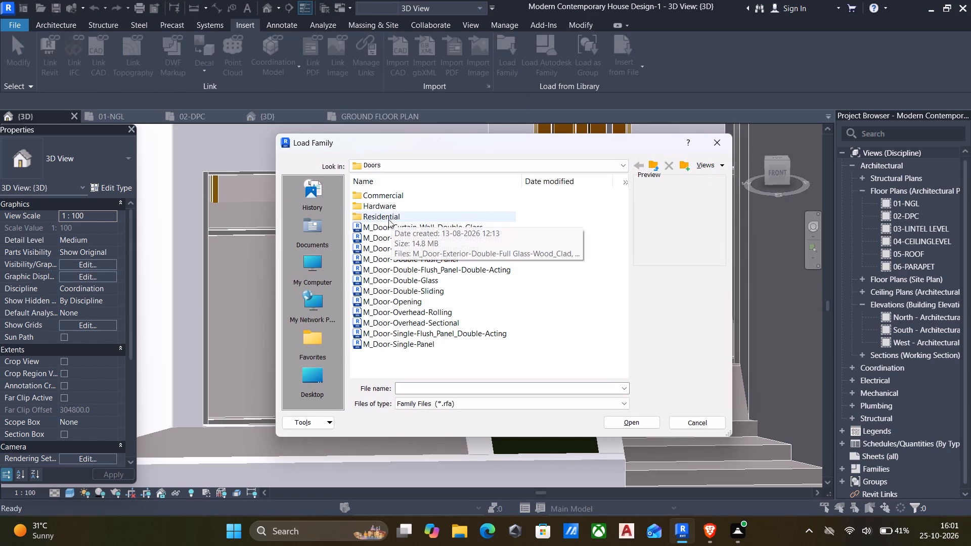
left_click(395, 228)
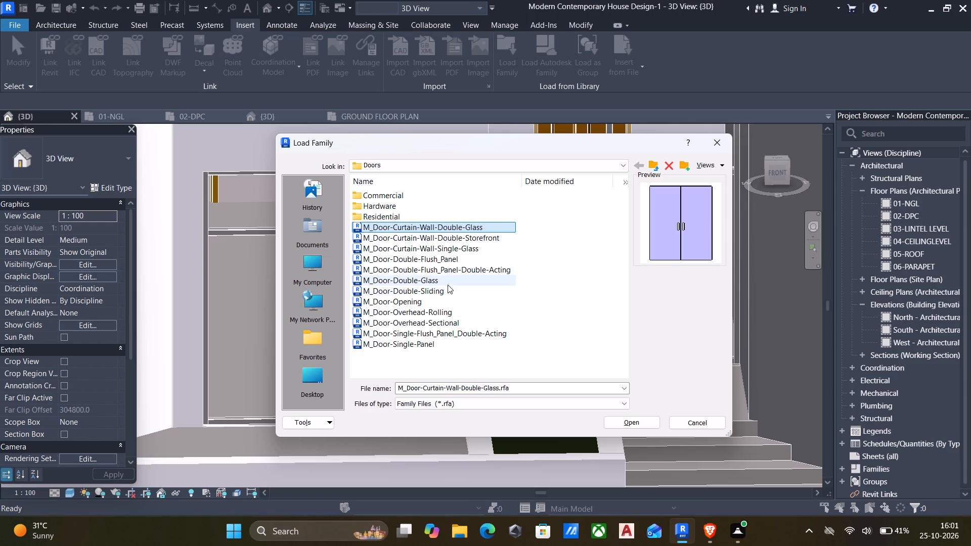
left_click(443, 240)
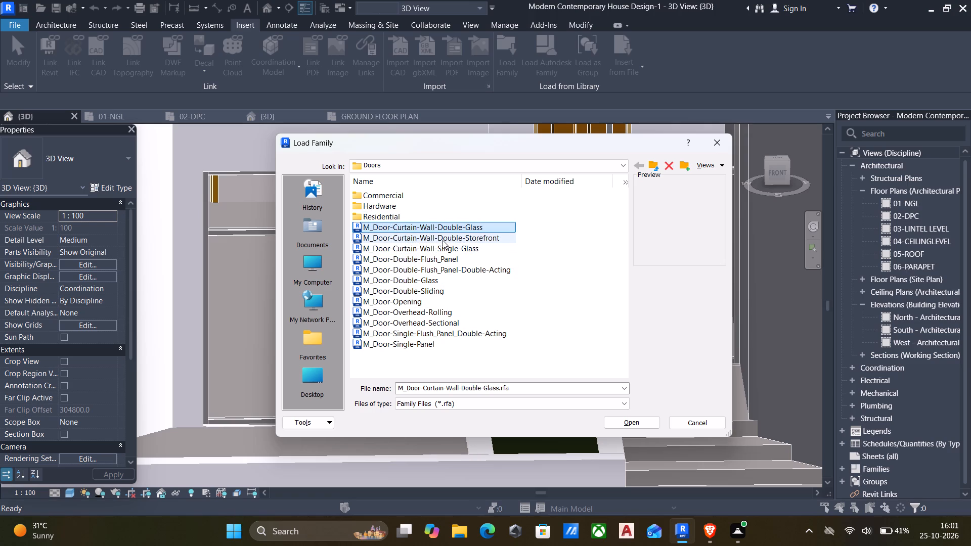
left_click(438, 249)
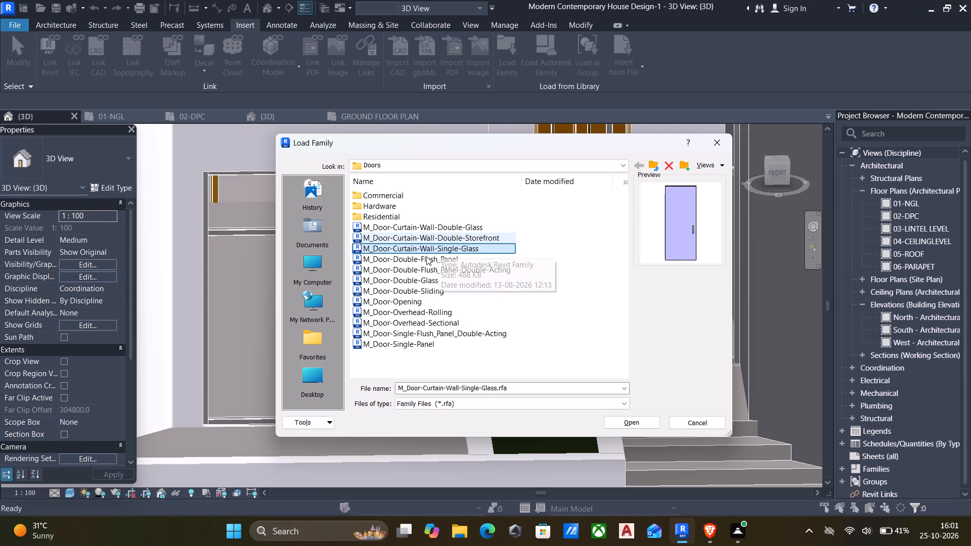
left_click(426, 256, "ctrl")
left_click(426, 245)
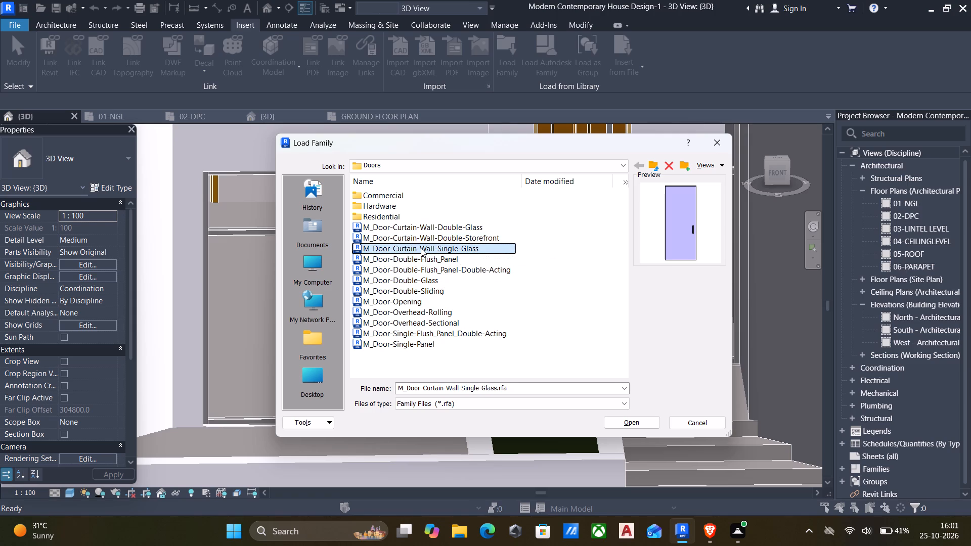
left_click(420, 251)
left_click(419, 256)
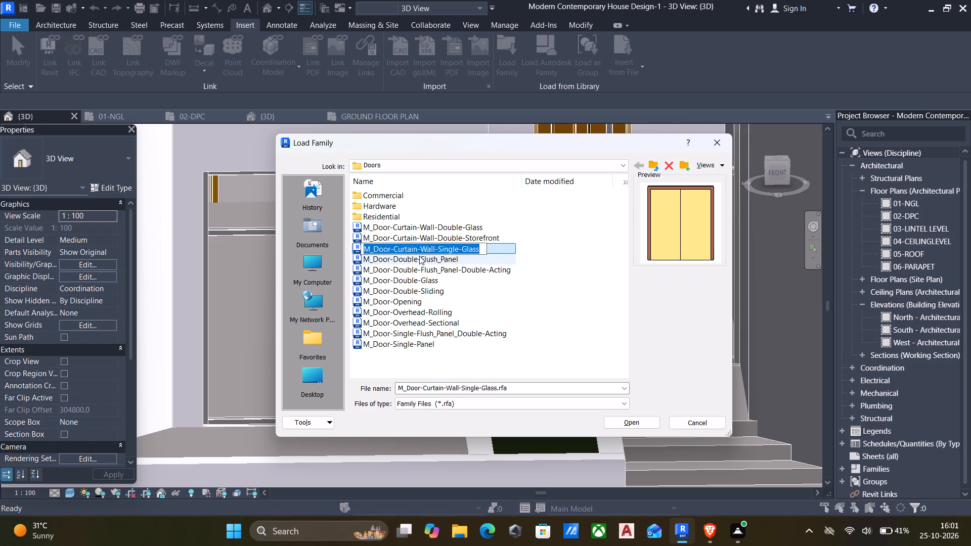
left_click(442, 248)
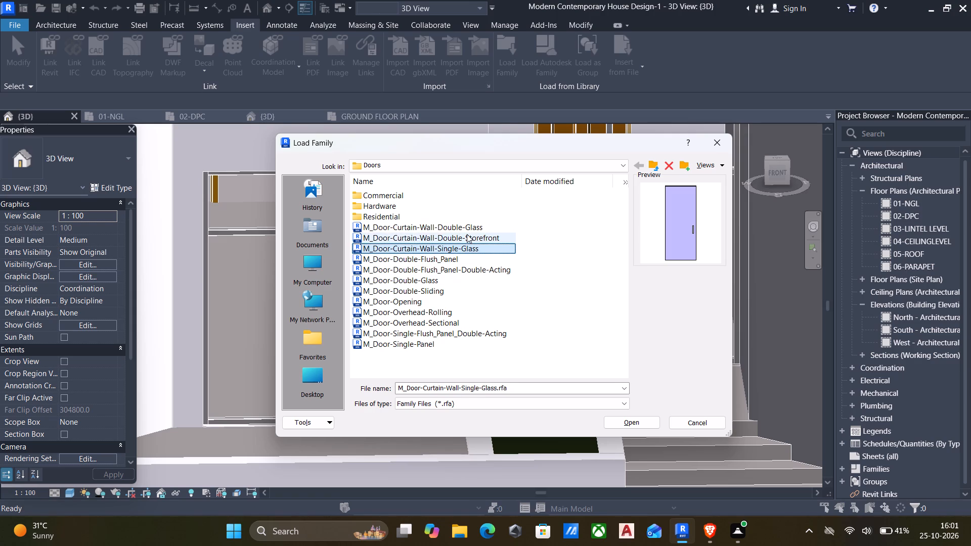
left_click(447, 226)
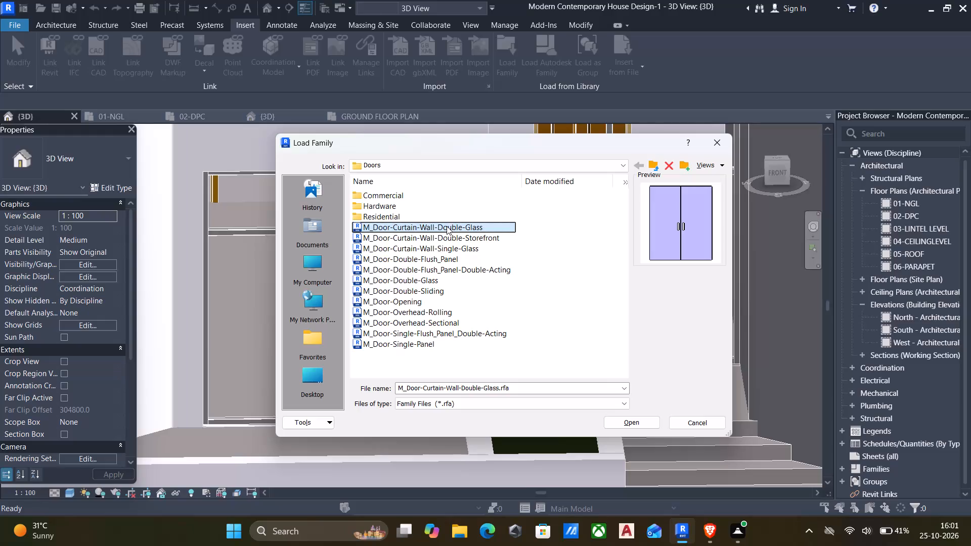
left_click(442, 247, "shift")
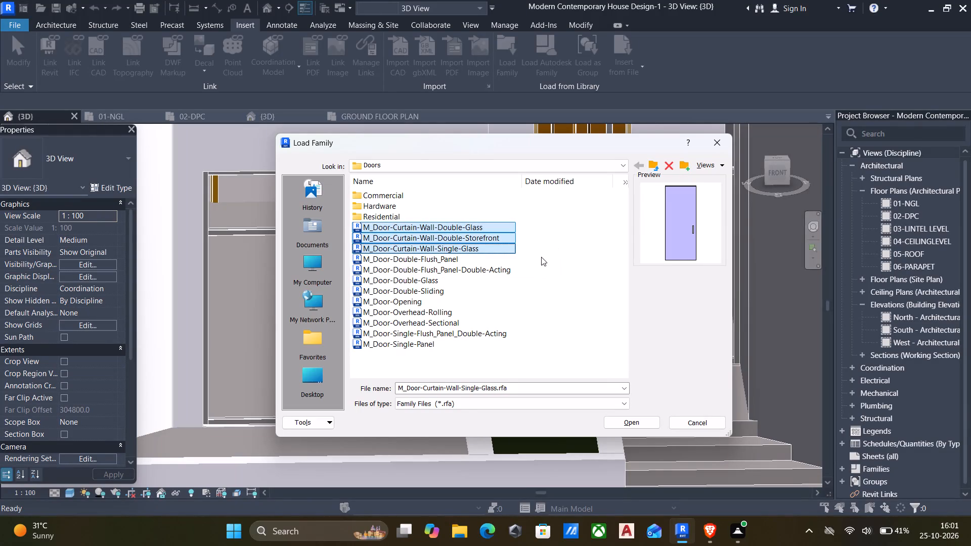
left_click(627, 420)
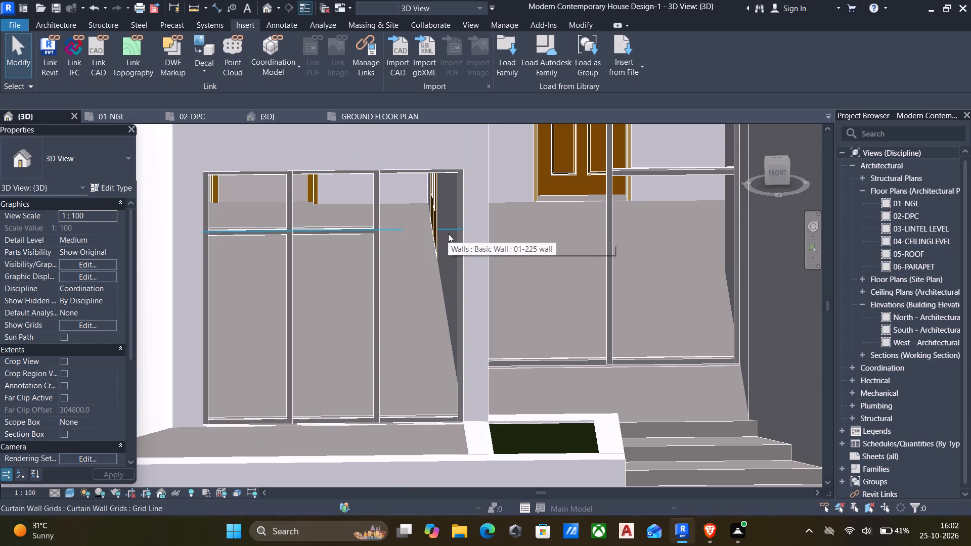
Change the full-height glazed panel in the front curtain wall's end bay to the M_Door-Curtain-Wall-Single-Glass type.
key("Tab")
key("Tab")
key("Tab")
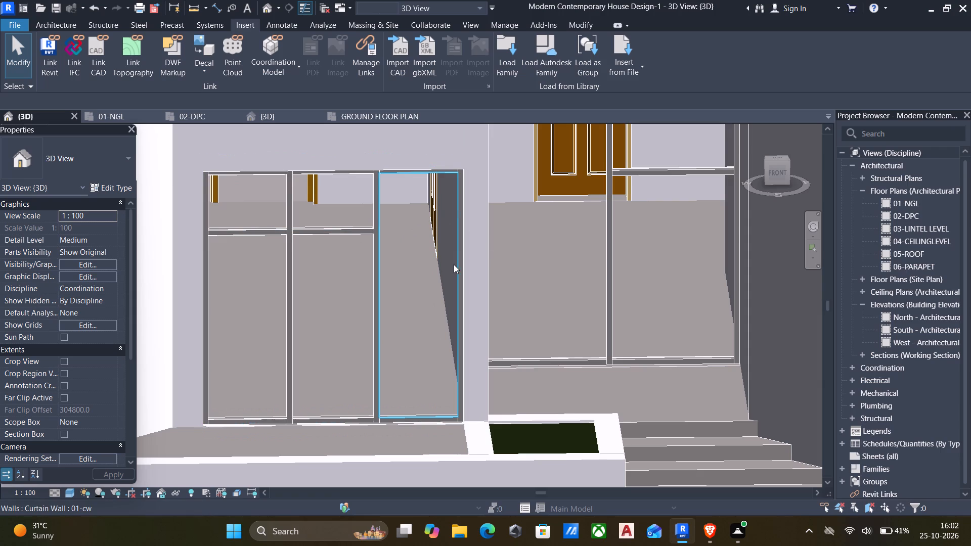
left_click(454, 264)
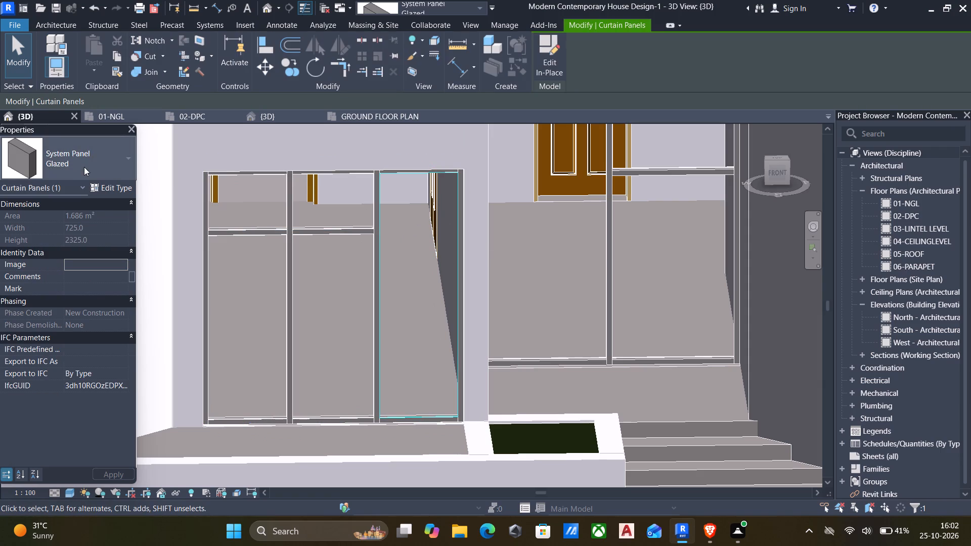
left_click(84, 164)
scroll(65, 301, "down", 5)
scroll(49, 337, "up", 5)
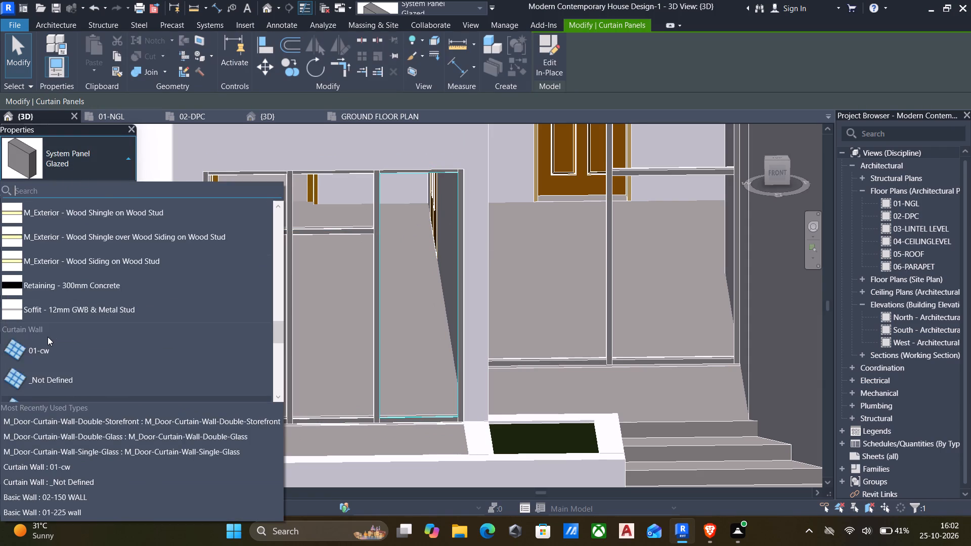
scroll(48, 337, "up", 16)
scroll(48, 337, "up", 11)
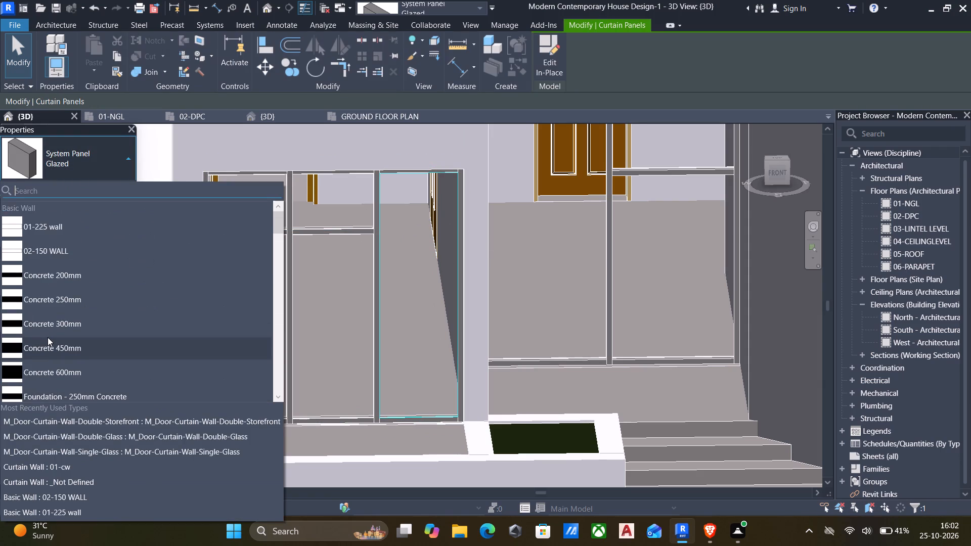
scroll(48, 337, "down", 12)
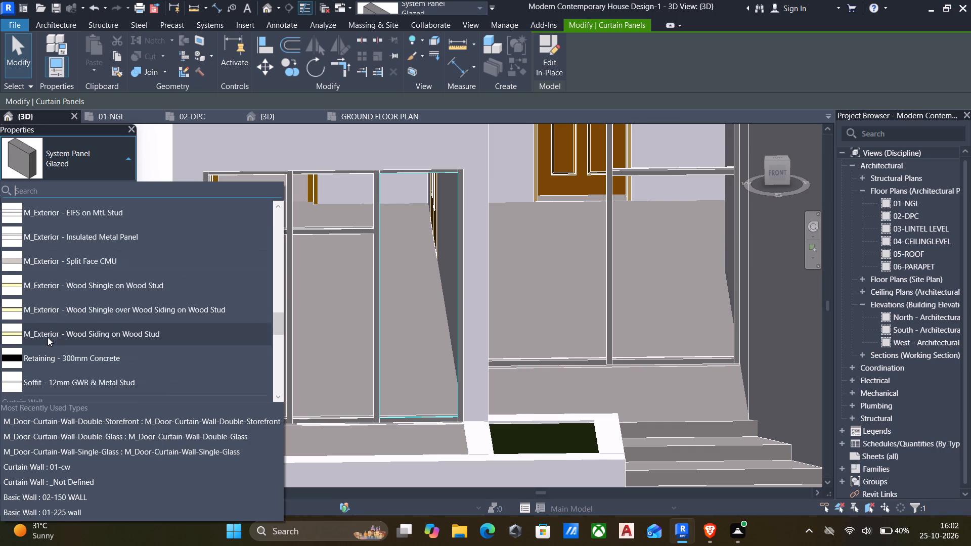
scroll(48, 337, "down", 6)
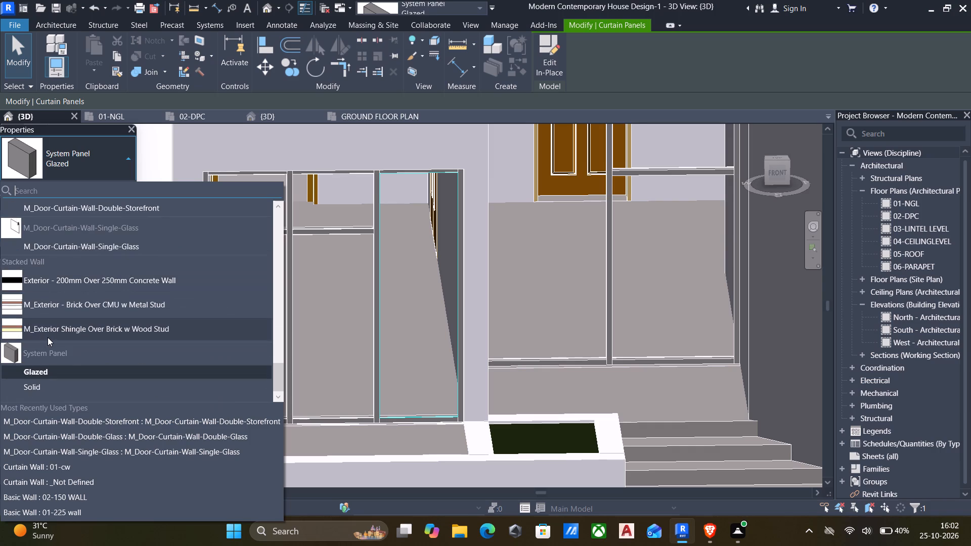
scroll(48, 337, "up", 1)
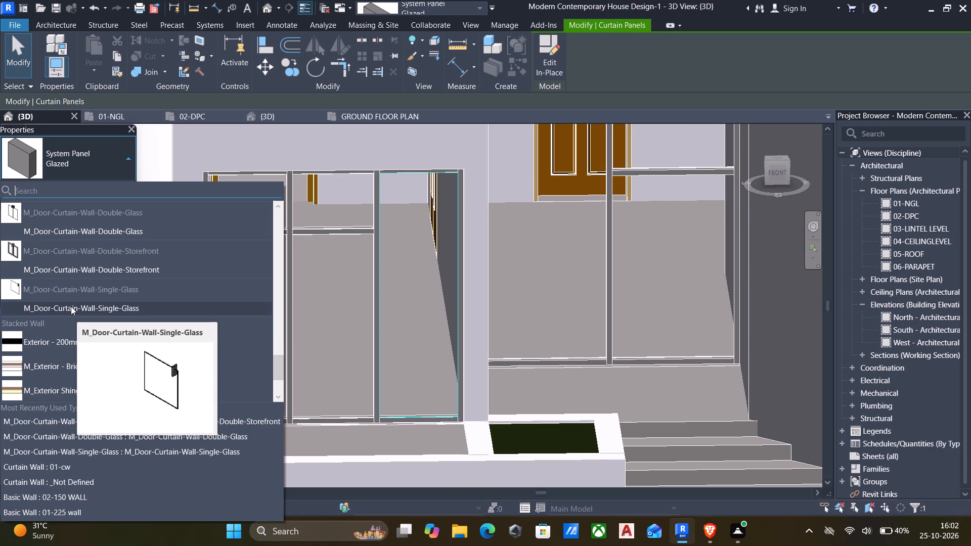
left_click(71, 306)
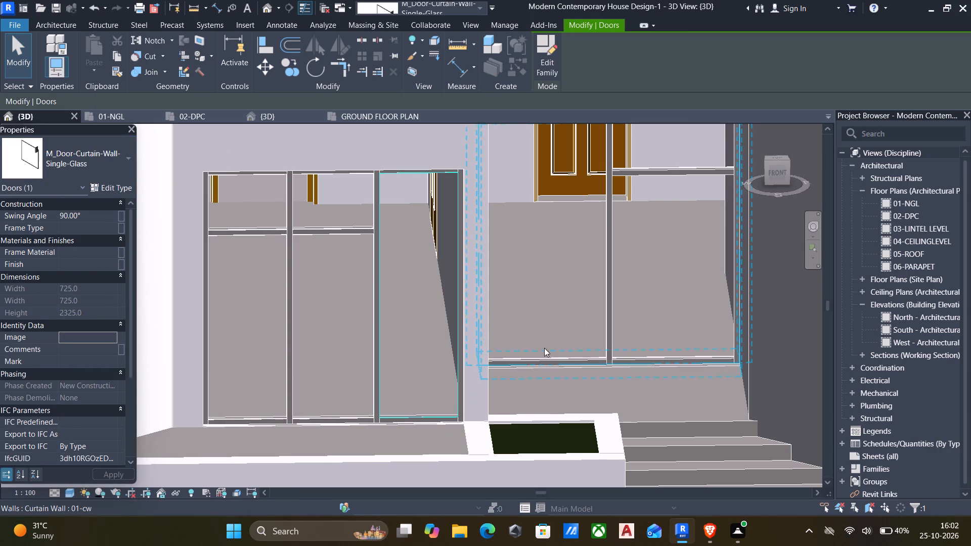
Set the 3D view's detail level to Fine.
left_click(56, 495)
left_click(67, 484)
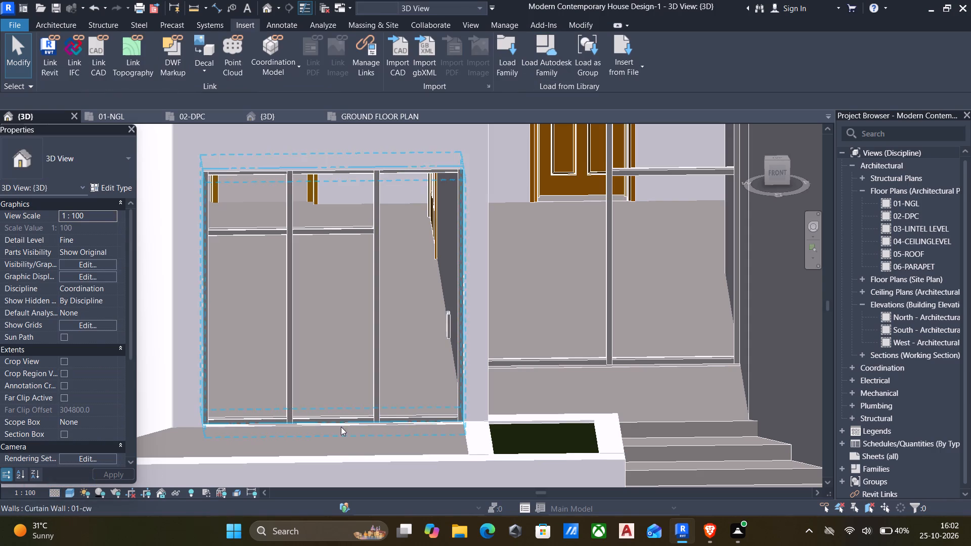
Unpin the full-height glazed panel in the entrance curtain wall by the steps and change it to the M_Door-Curtain-Wall-Double-Glass type.
middle_click_drag(431, 341, 303, 380)
scroll(301, 380, "down", 3)
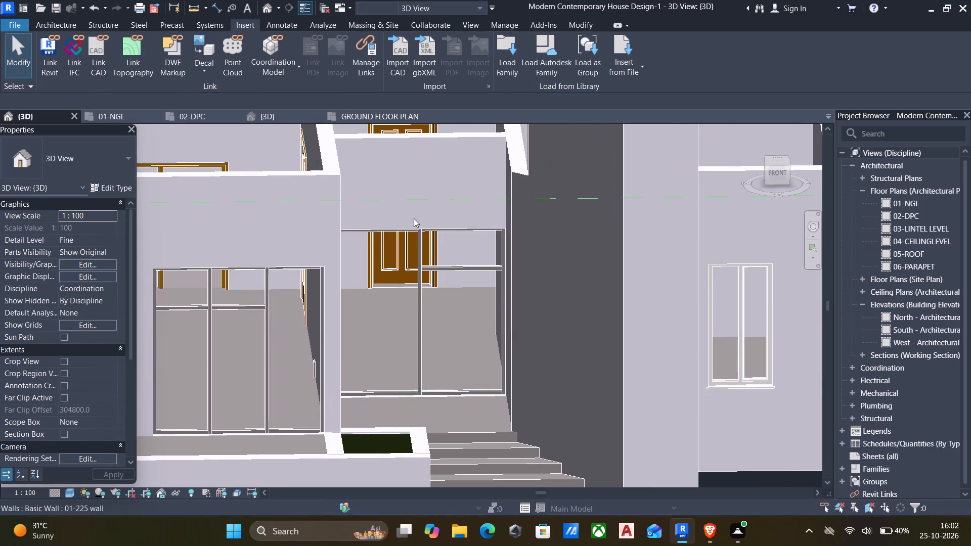
scroll(408, 240, "up", 4)
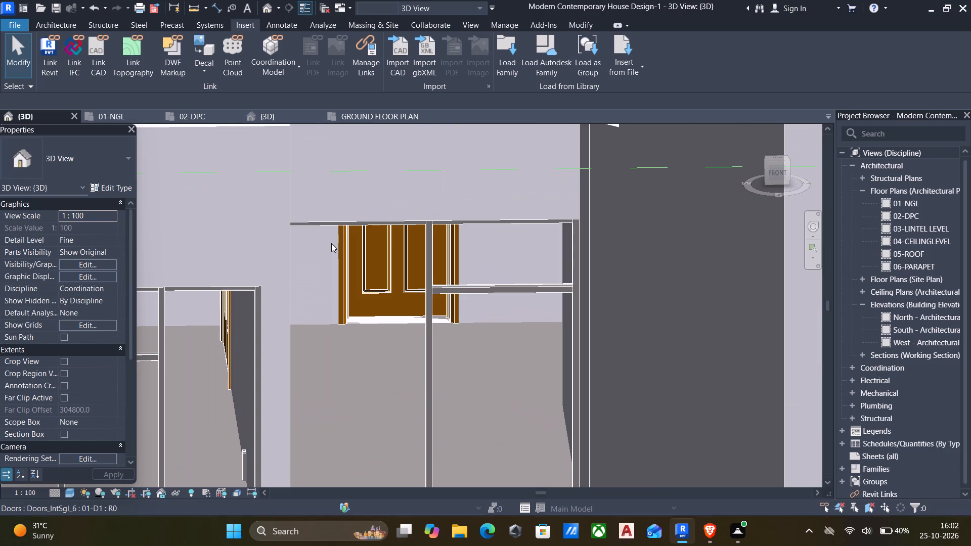
key("Tab")
key("Tab")
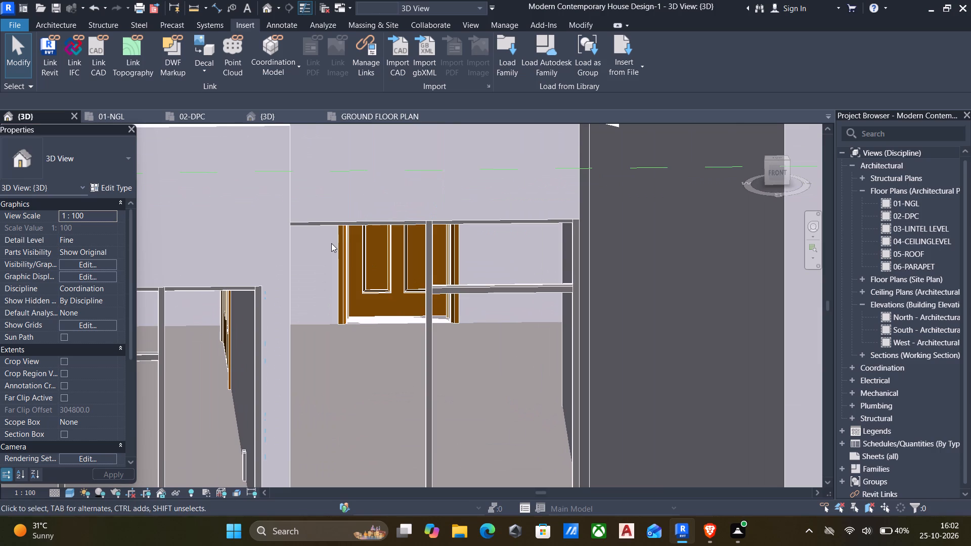
key("Tab")
key("Tab")
key("Tab")
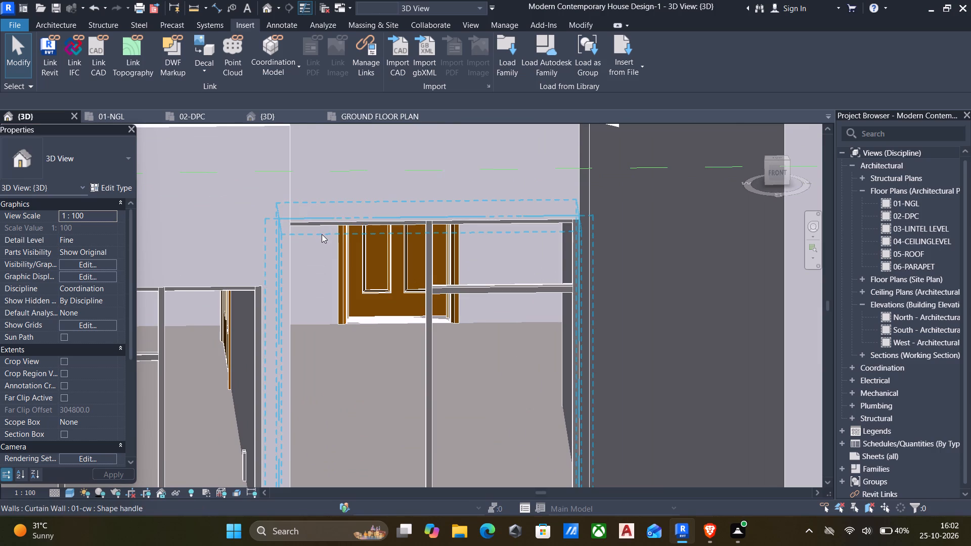
key("Tab")
key("Tab")
key("Tab")
scroll(317, 272, "down", 5)
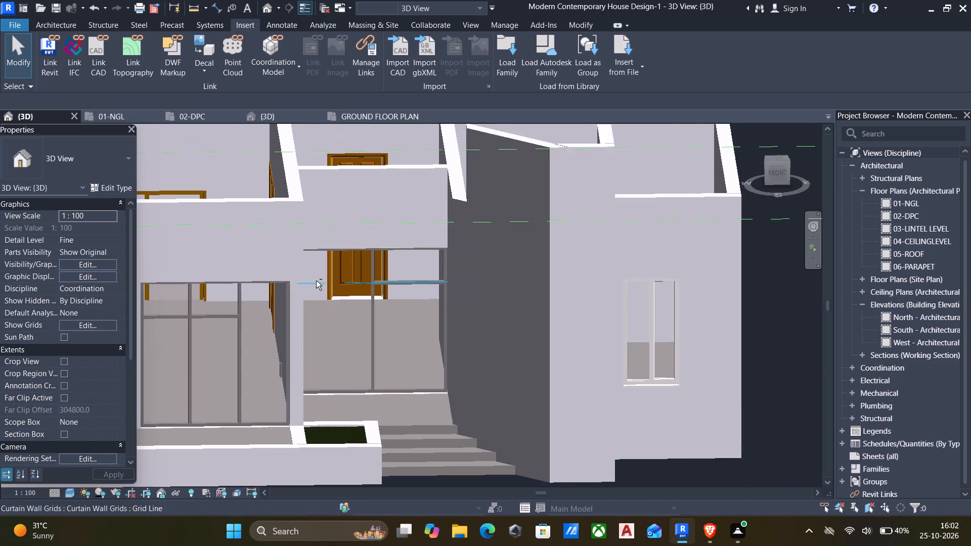
middle_click_drag(314, 282, 295, 288, "shift")
scroll(295, 288, "down", 1)
middle_click_drag(300, 287, 352, 276)
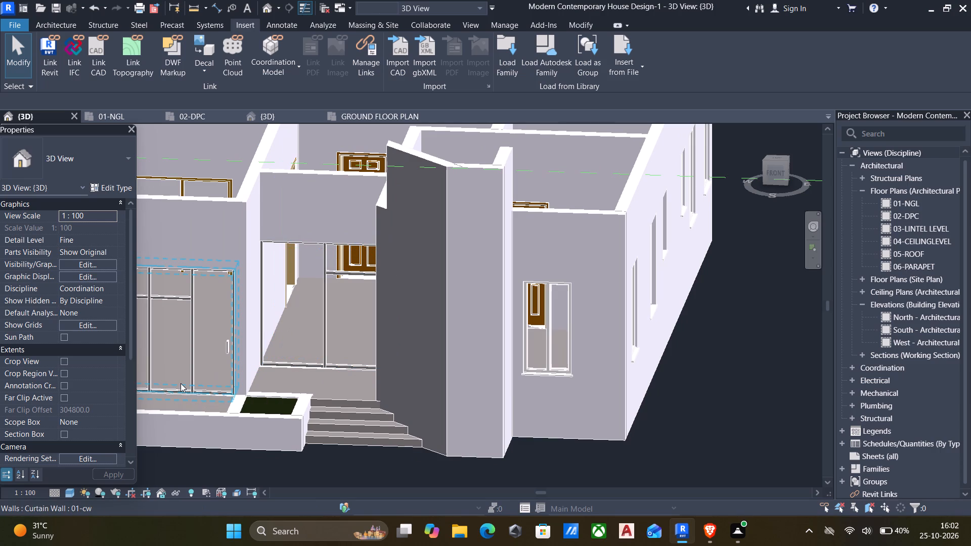
scroll(224, 350, "up", 7)
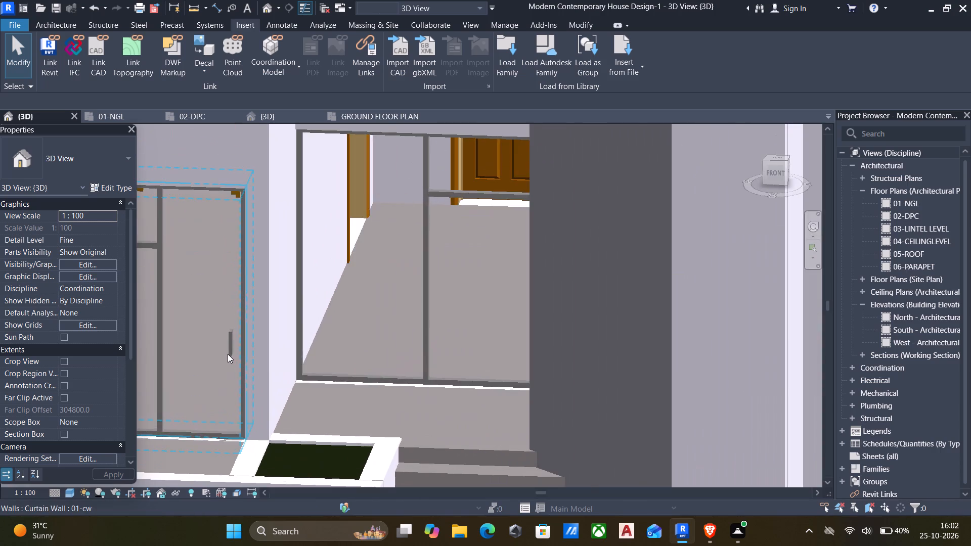
scroll(228, 354, "up", 3)
scroll(228, 354, "down", 6)
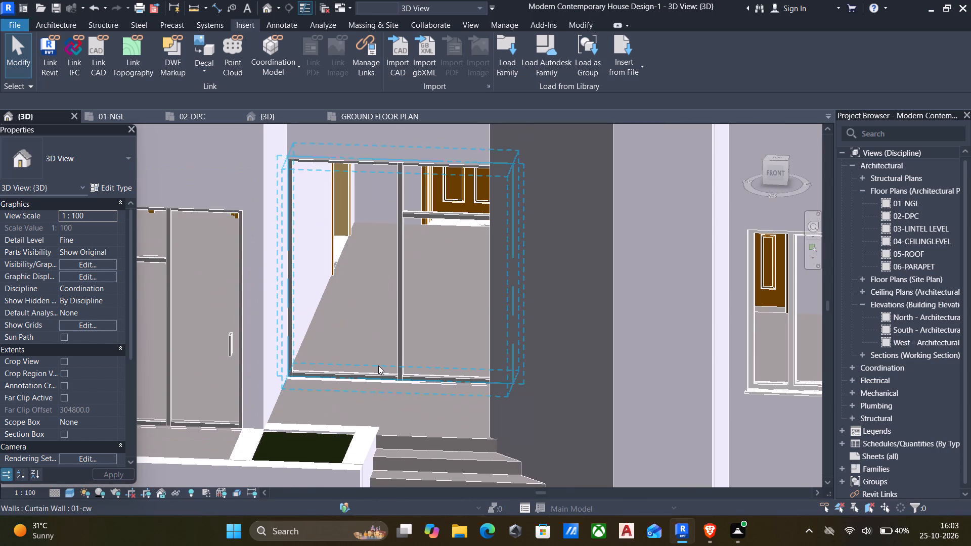
key("Tab")
key("Tab")
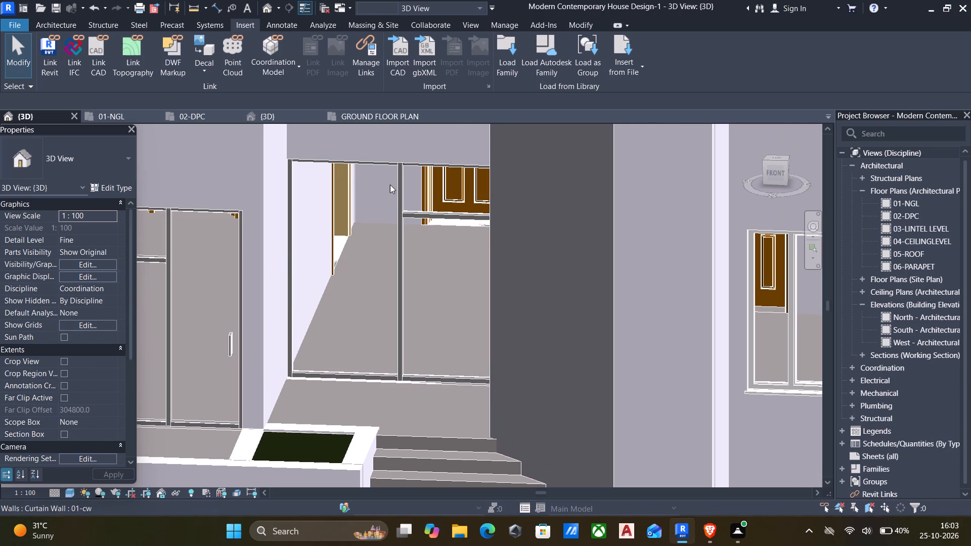
key("Tab")
key("Tab")
key("Tab")
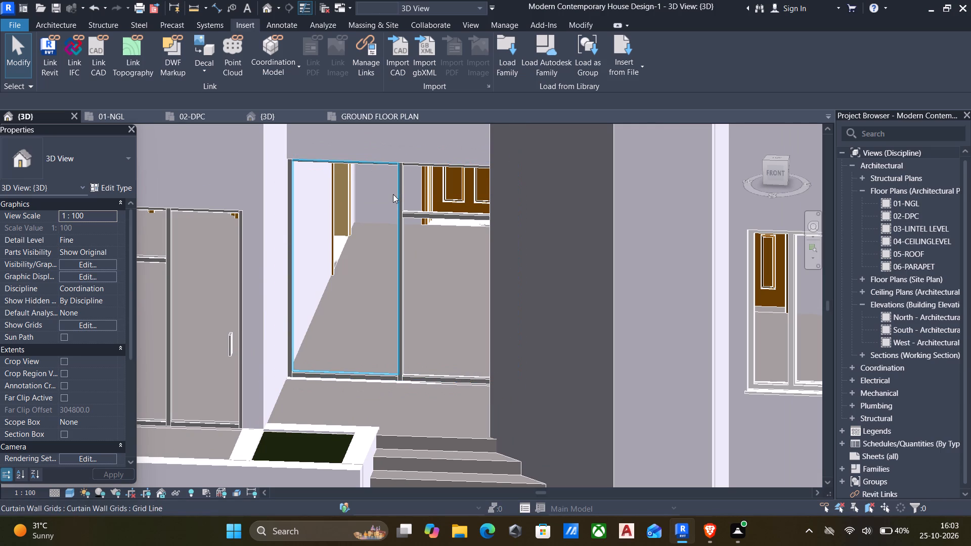
left_click(393, 194)
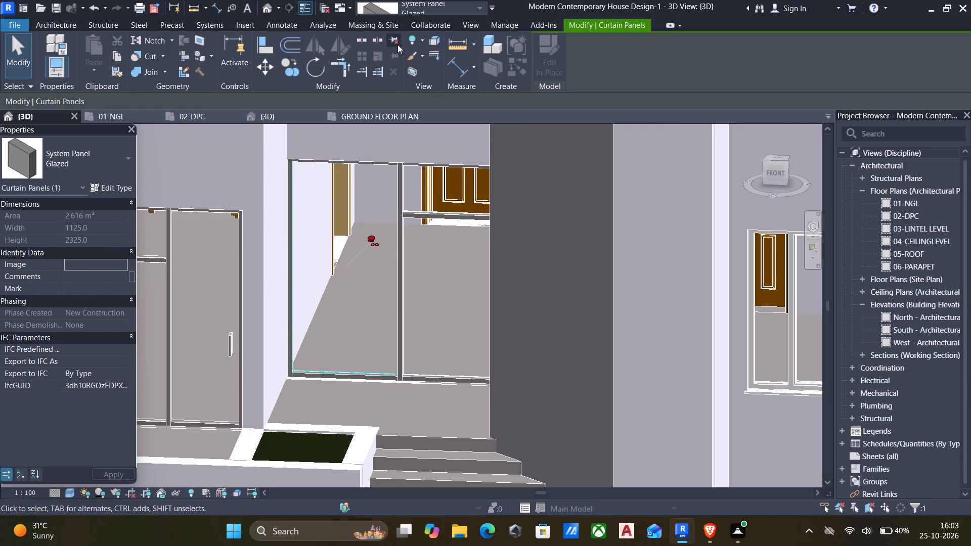
left_click(394, 37)
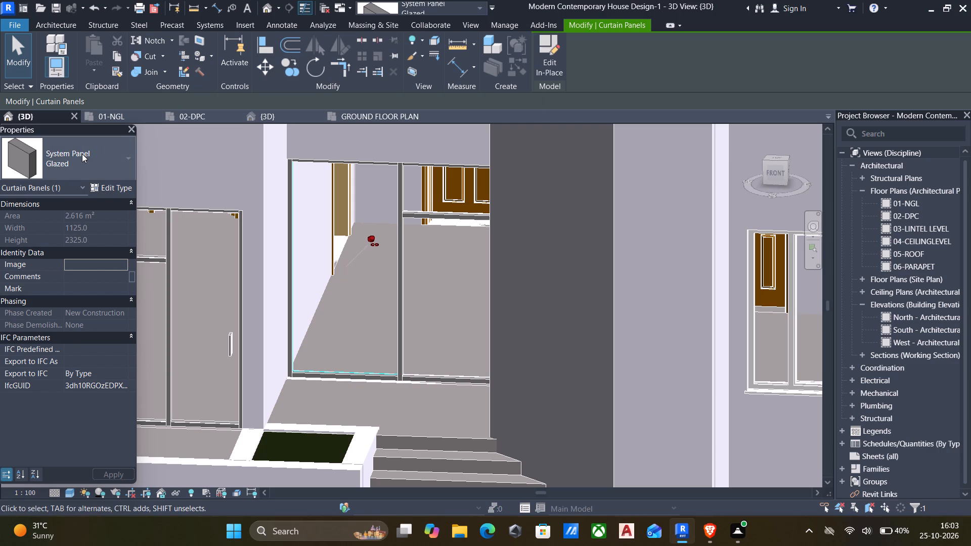
left_click(82, 154)
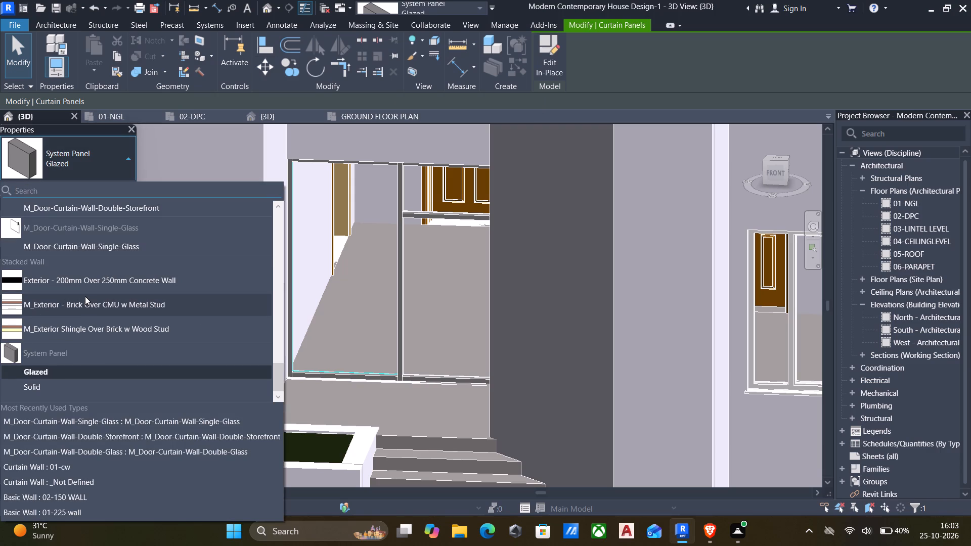
scroll(85, 296, "down", 6)
scroll(84, 297, "up", 3)
scroll(78, 308, "down", 1)
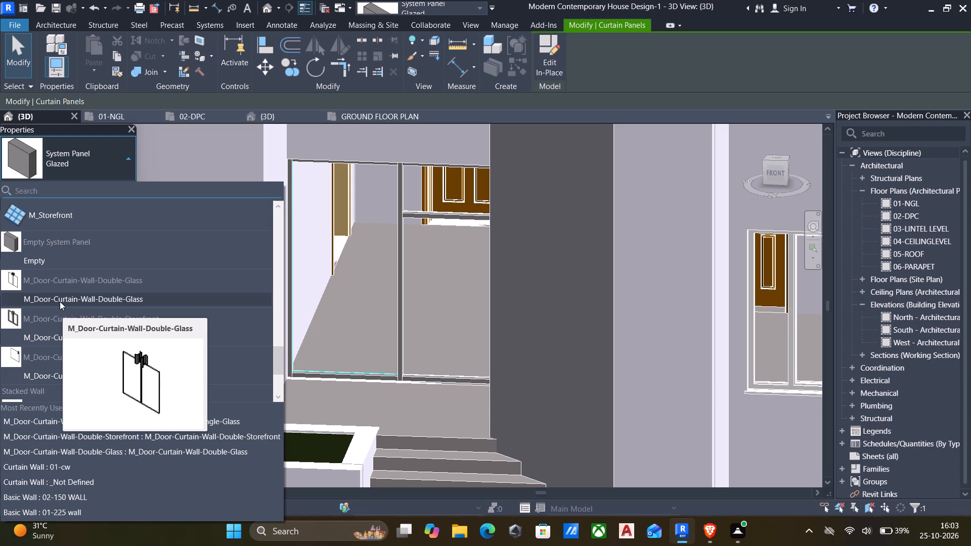
left_click(60, 301)
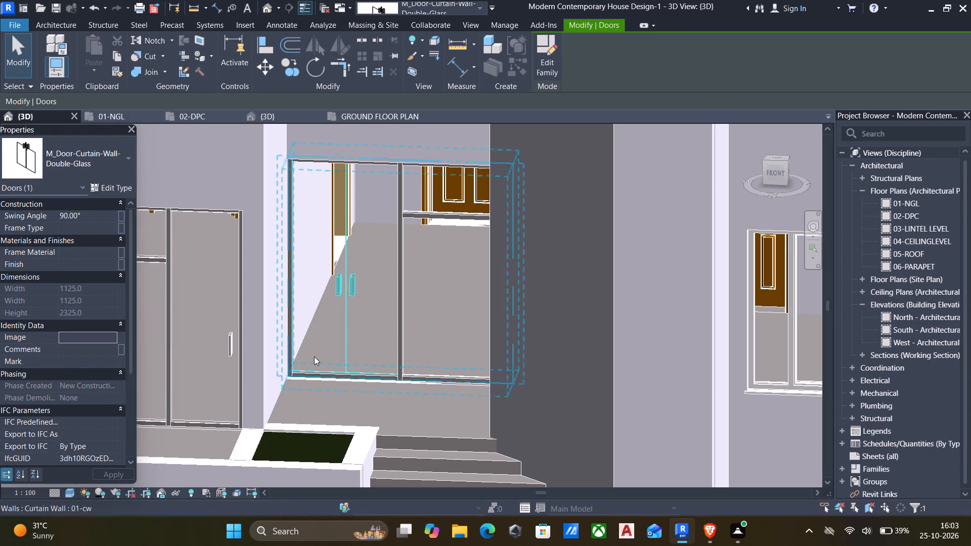
scroll(351, 318, "up", 4)
scroll(351, 318, "down", 6)
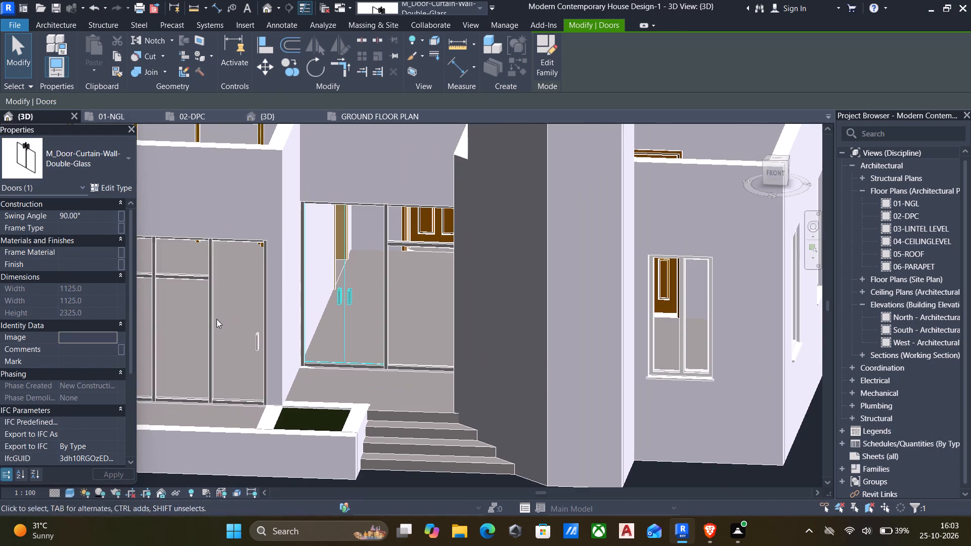
In the 02-DPC floor plan, flip the hand of the single-glass curtain wall door at the front of the house.
double_click(890, 215)
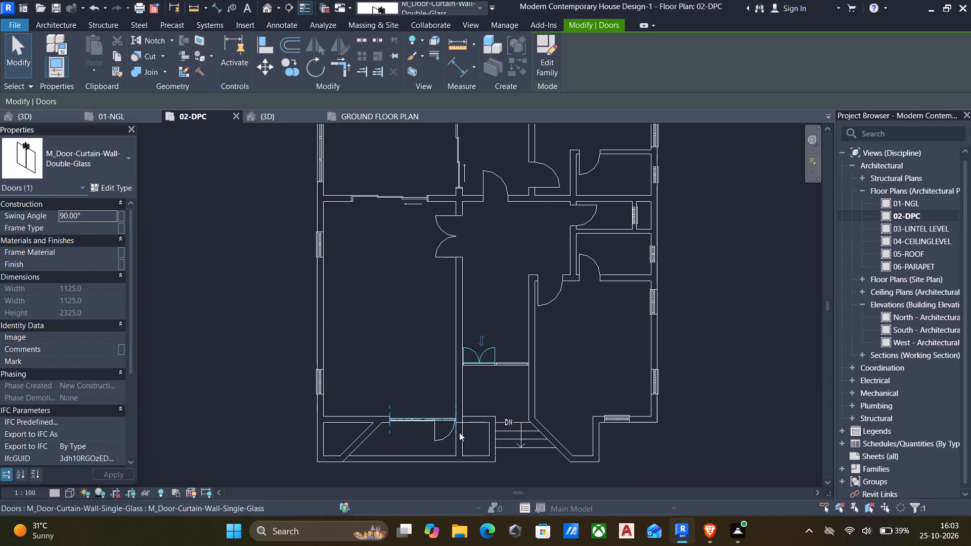
left_click(448, 434)
key("space")
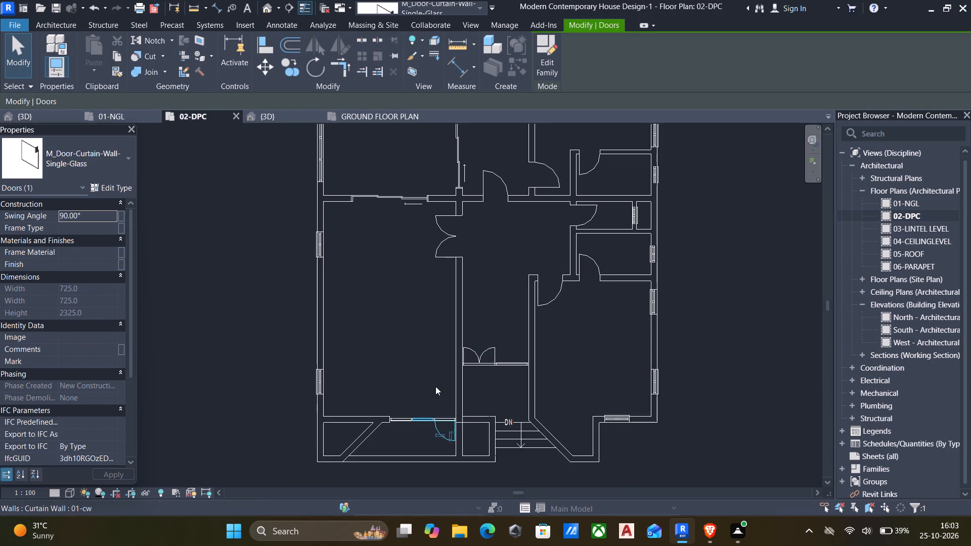
key("Escape")
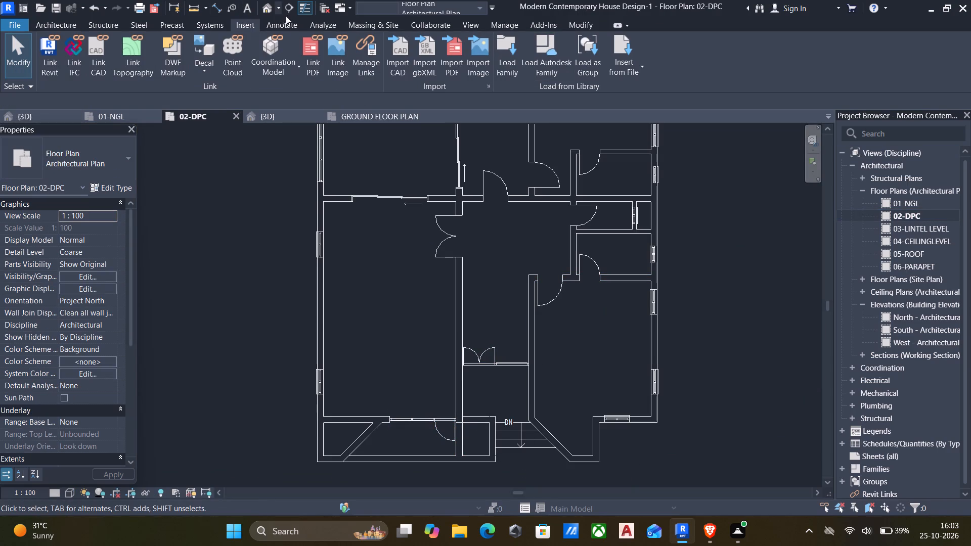
Return to the 3D view and examine the glass doors in both front curtain walls and the house's overall exterior.
left_click(268, 5)
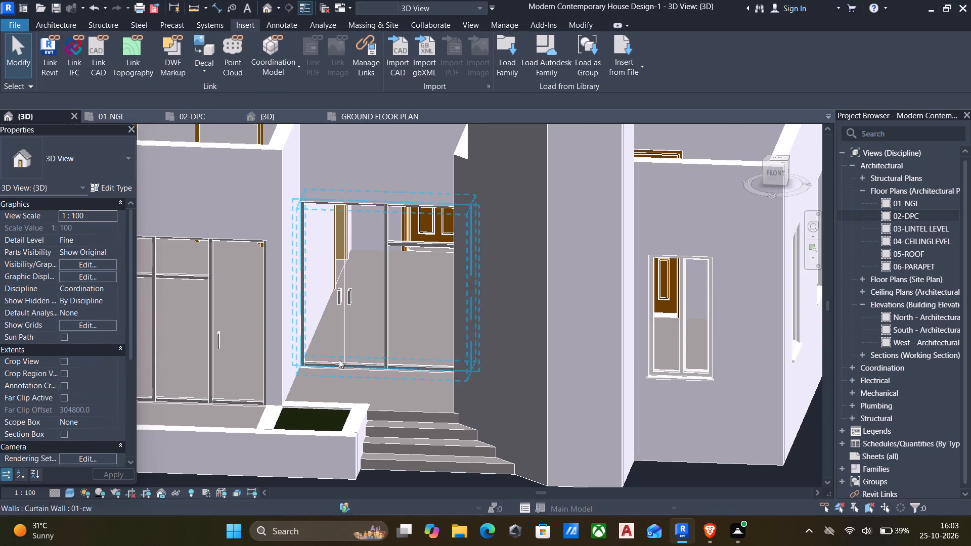
scroll(339, 357, "up", 6)
scroll(364, 182, "up", 5)
scroll(306, 297, "down", 11)
middle_click_drag(303, 331, 440, 284)
scroll(328, 274, "up", 4)
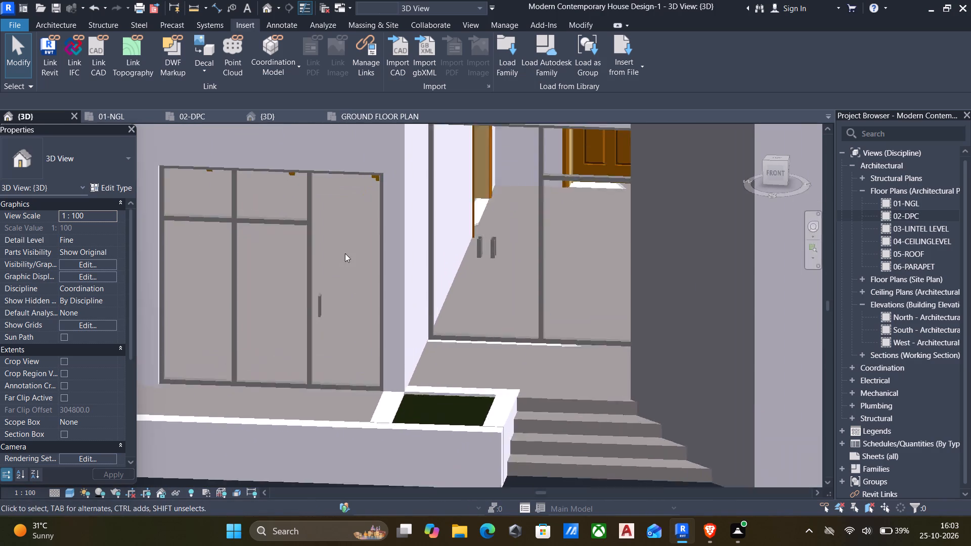
scroll(324, 207, "down", 4)
middle_click_drag(327, 221, 434, 266)
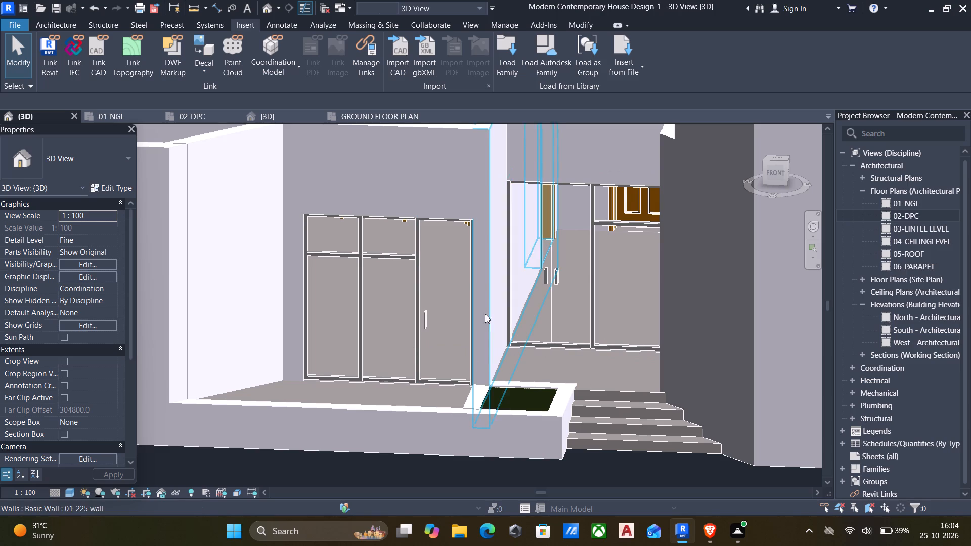
middle_click_drag(524, 300, 515, 303, "shift")
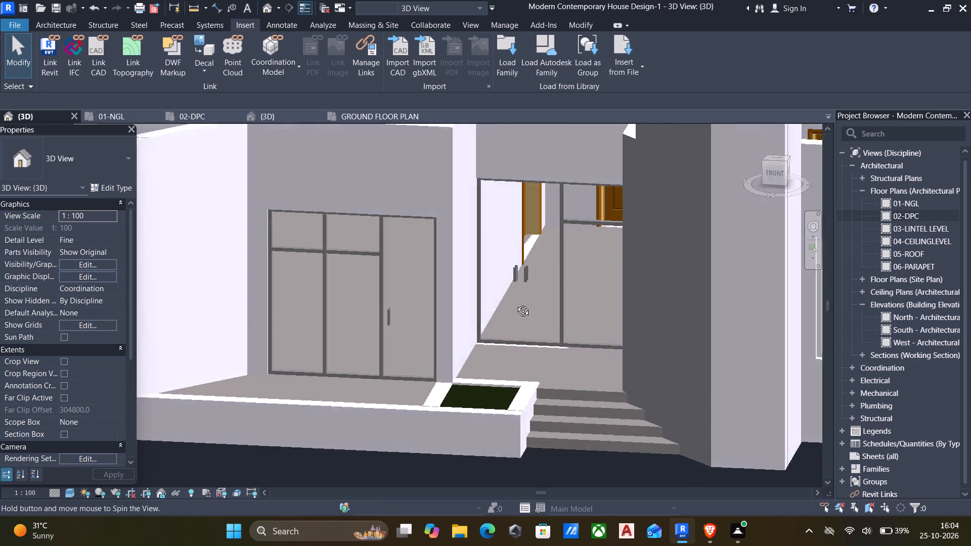
middle_click_drag(515, 303, 483, 318, "shift")
scroll(485, 338, "down", 7)
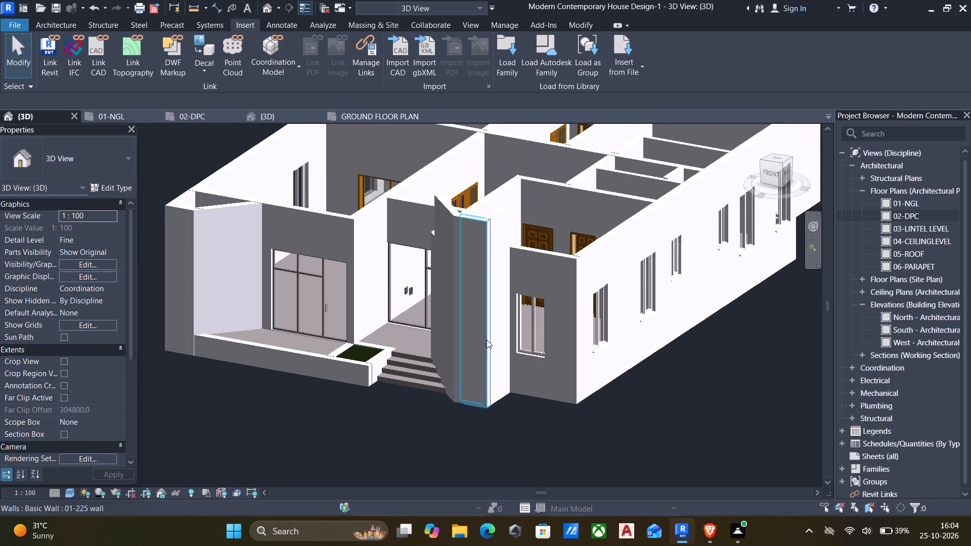
middle_click_drag(487, 340, 494, 332, "shift")
scroll(499, 331, "up", 1)
scroll(501, 333, "down", 5)
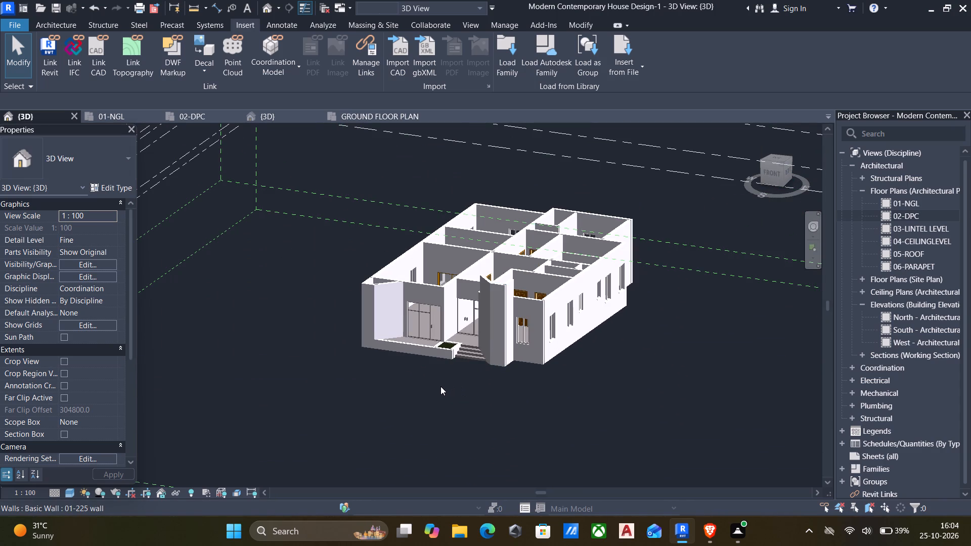
scroll(440, 386, "down", 5)
scroll(429, 398, "up", 1)
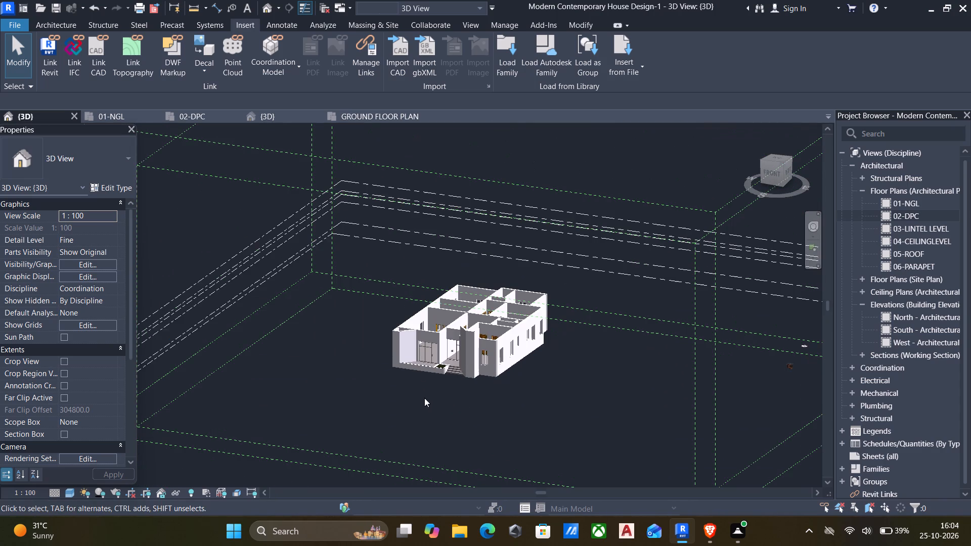
Unpin the three lower glazed panels of the three-bay curtain wall on the house's long side wall.
middle_click_drag(424, 398, 589, 377, "shift")
scroll(515, 399, "up", 5)
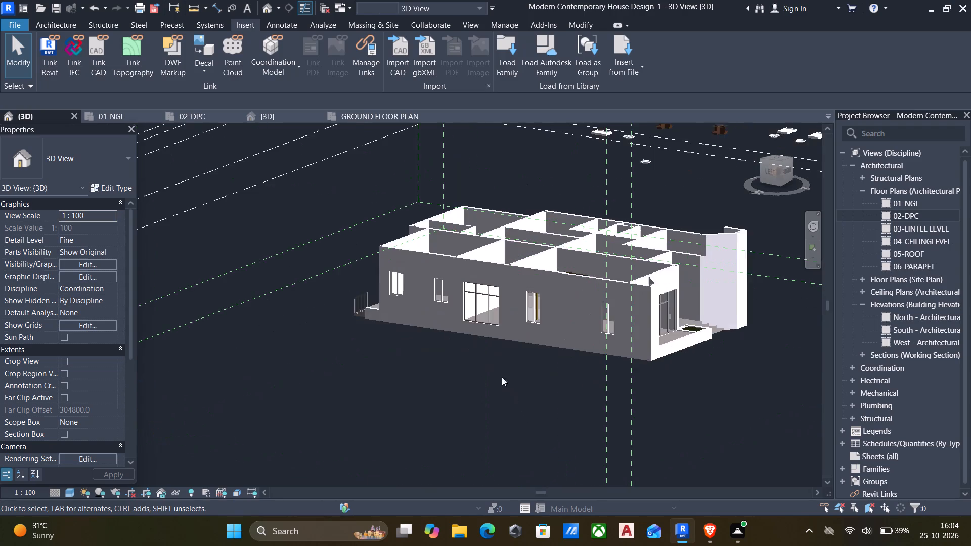
scroll(477, 329, "up", 10)
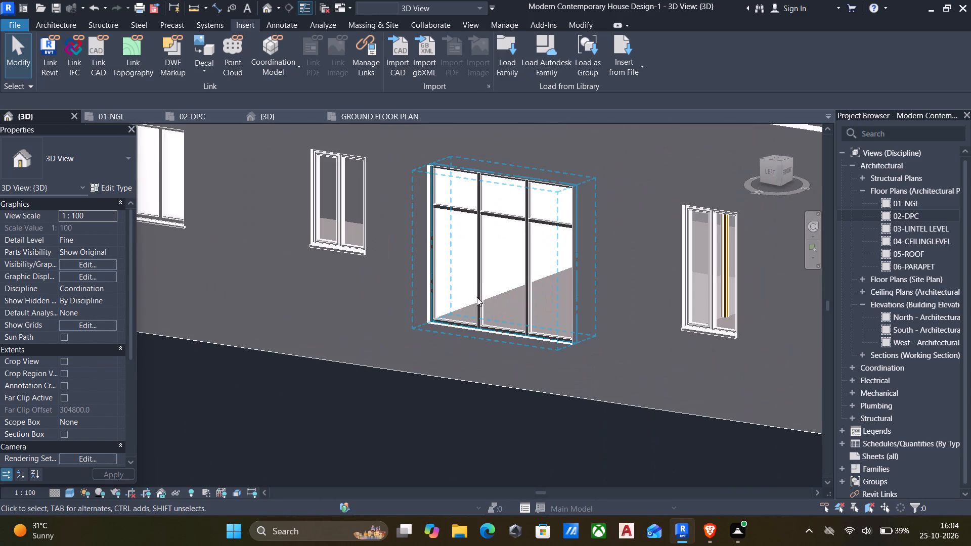
key("Tab")
key("Tab")
key("Tab")
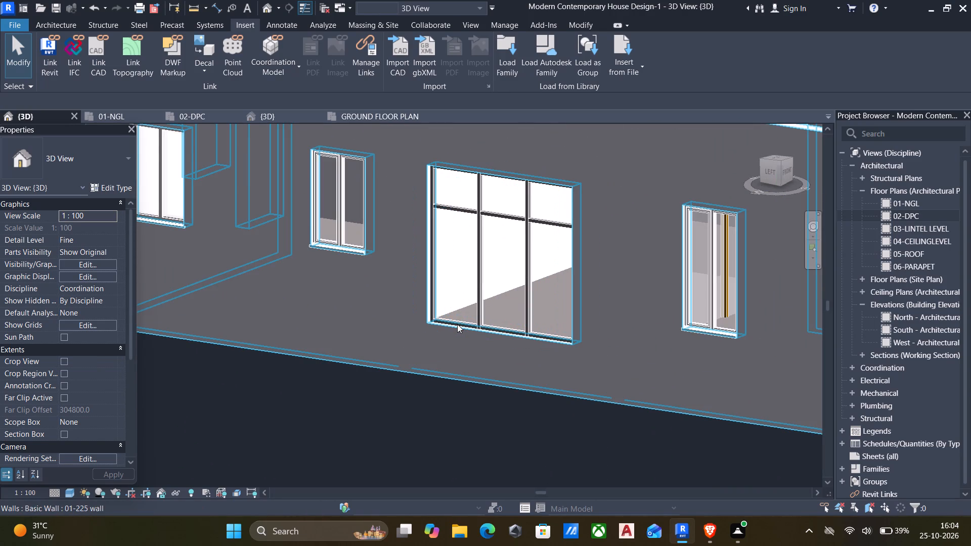
key("Tab")
key("Tab")
key("Tab")
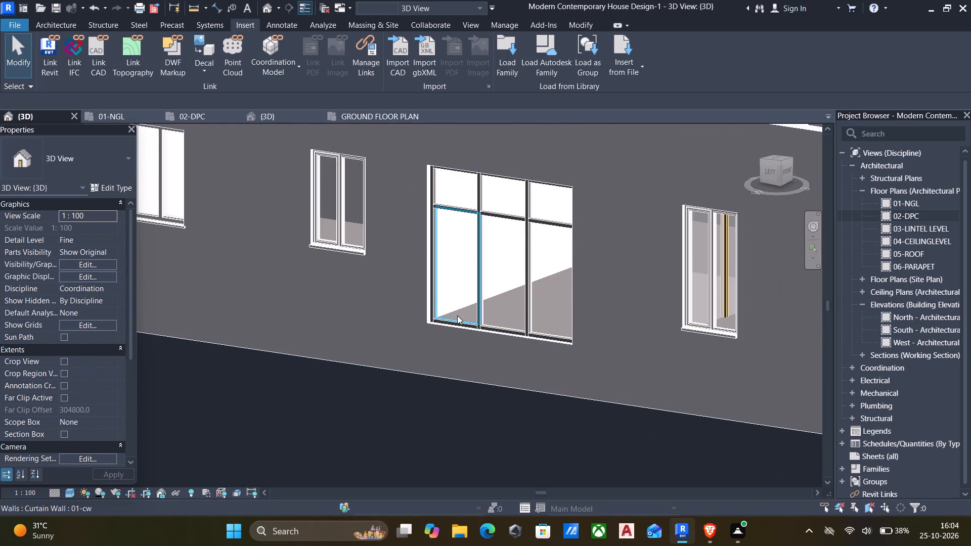
left_click(457, 315)
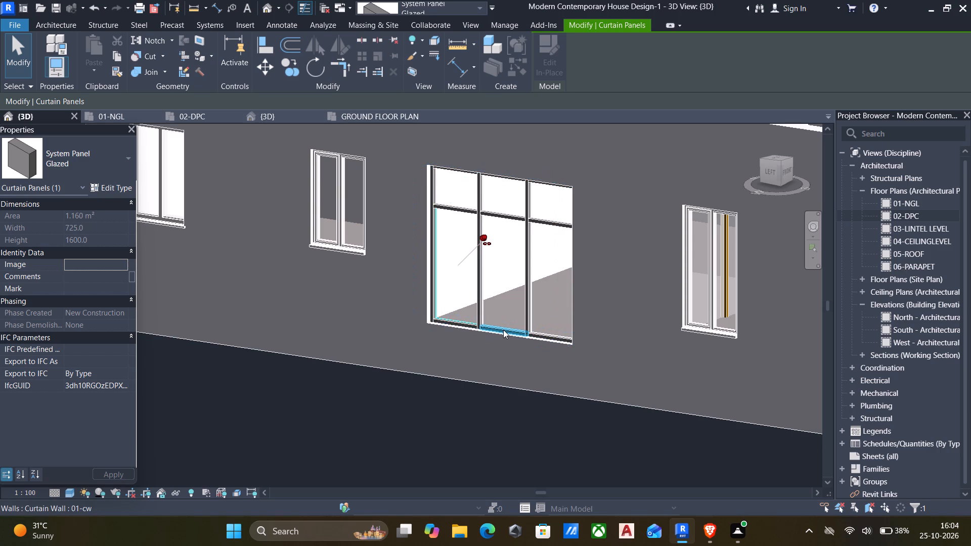
key("Tab")
key("Tab")
key("Tab")
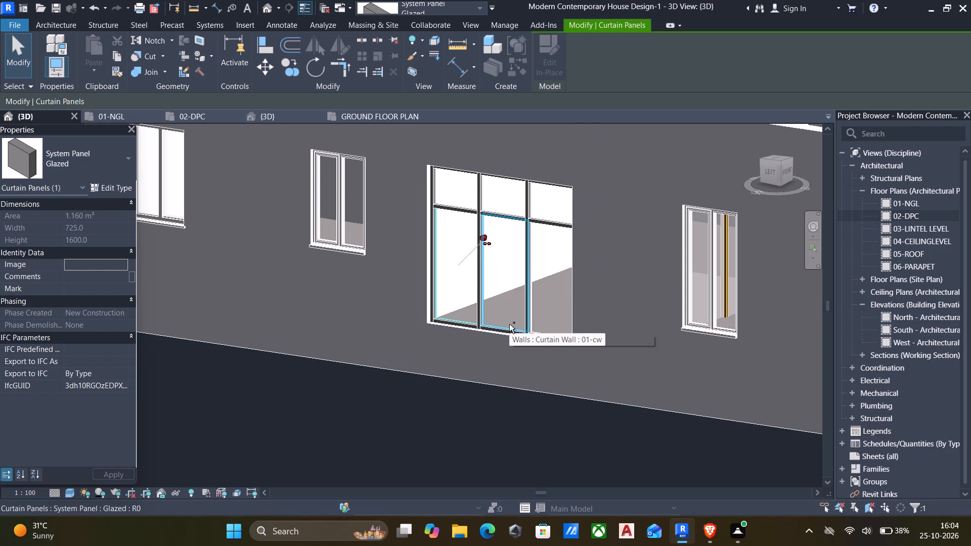
left_click(509, 324, "ctrl")
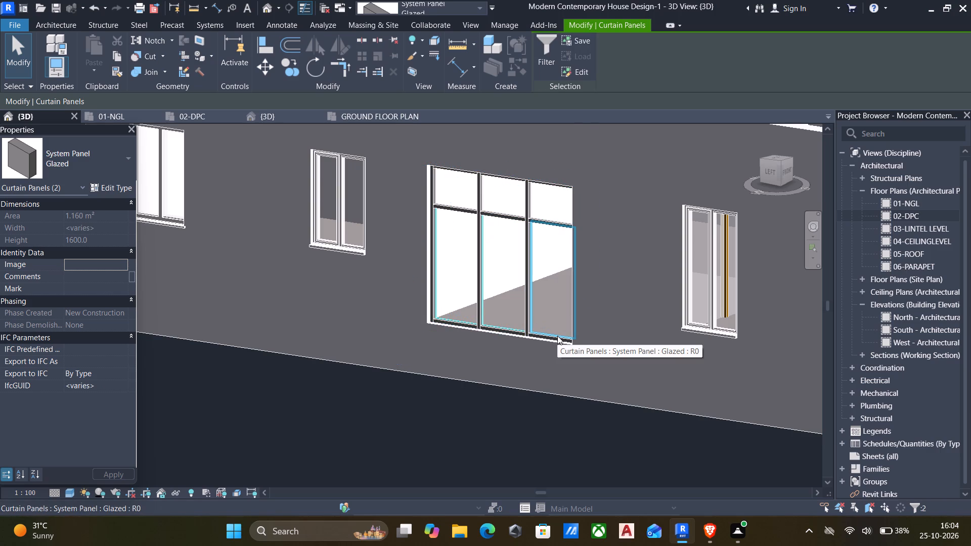
left_click(557, 336, "ctrl")
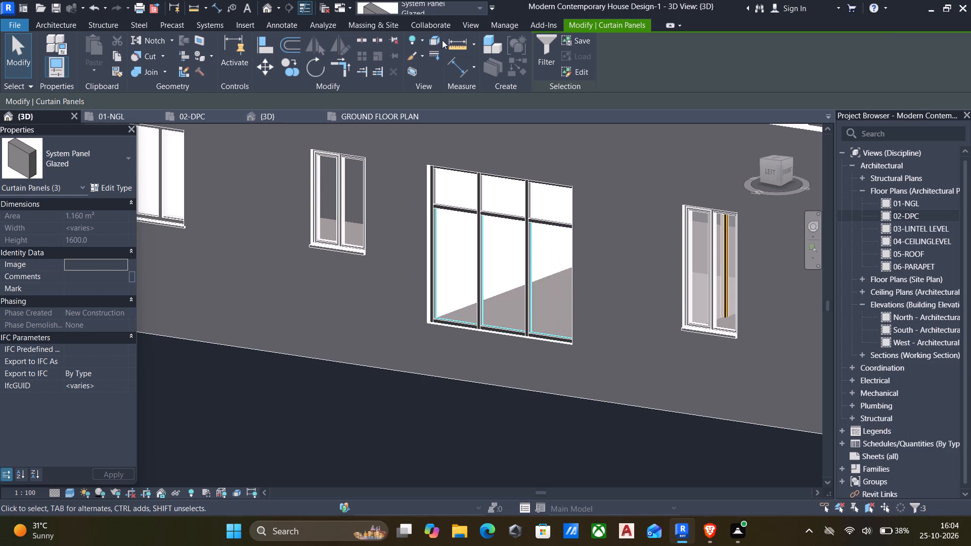
left_click(394, 42)
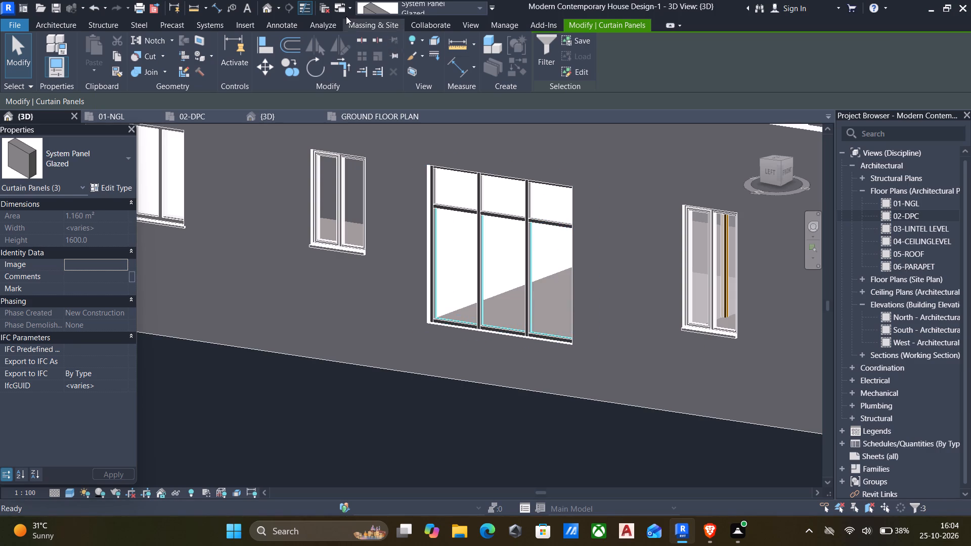
Look through the types available for the three unpinned lower glazed panels.
left_click(89, 153)
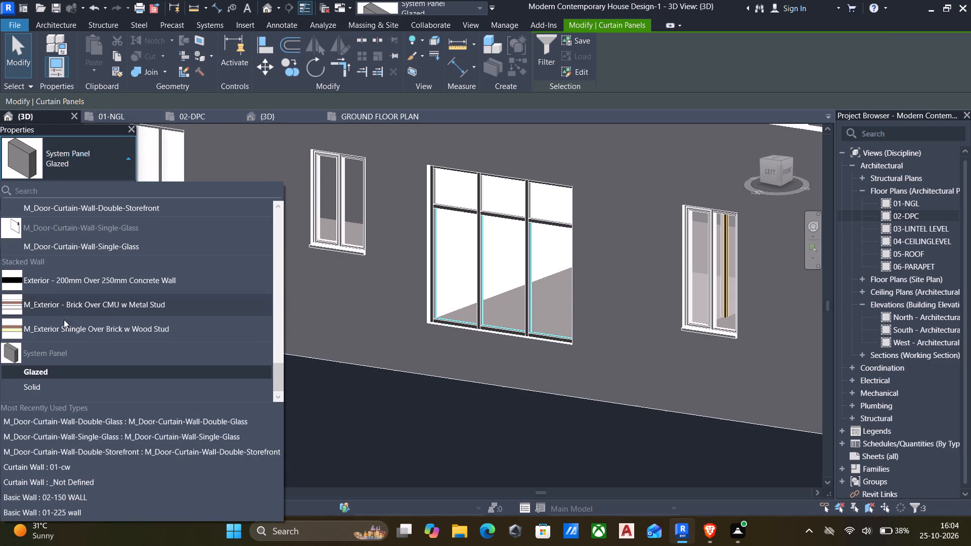
scroll(64, 324, "down", 5)
scroll(61, 278, "up", 4)
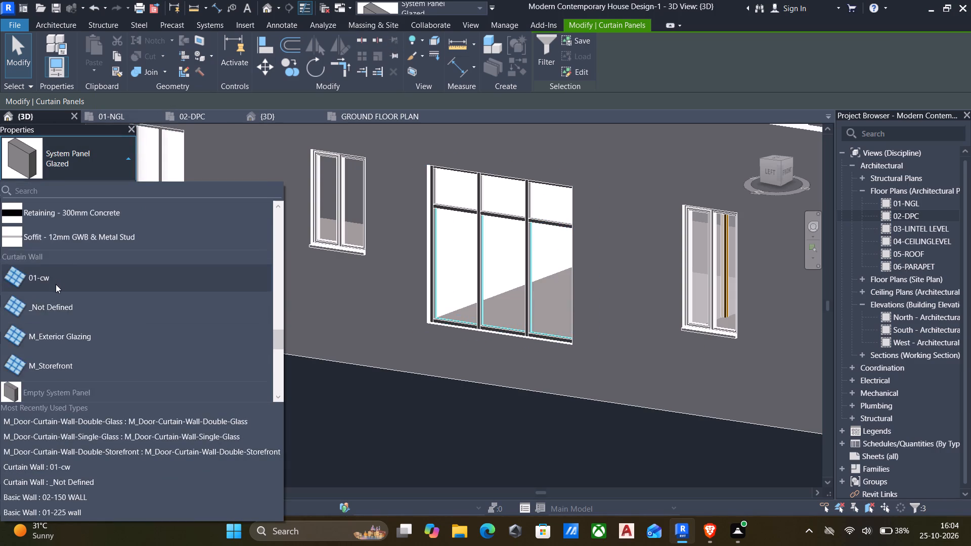
scroll(55, 286, "down", 5)
scroll(45, 306, "up", 1)
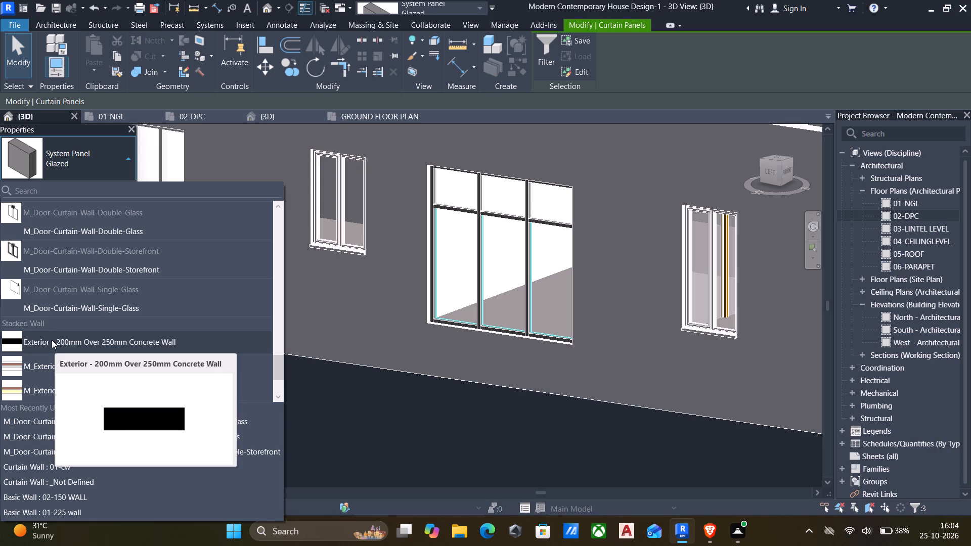
scroll(47, 332, "up", 2)
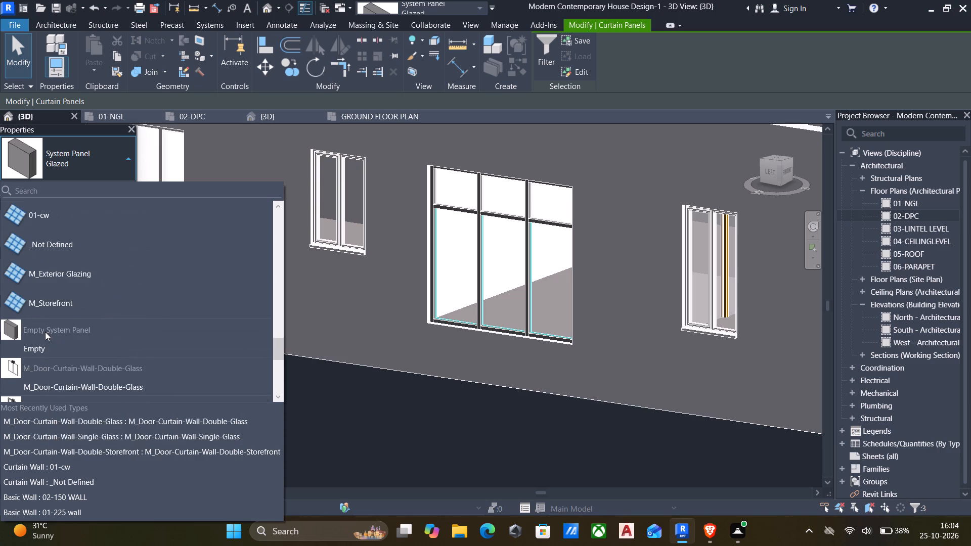
scroll(40, 334, "down", 3)
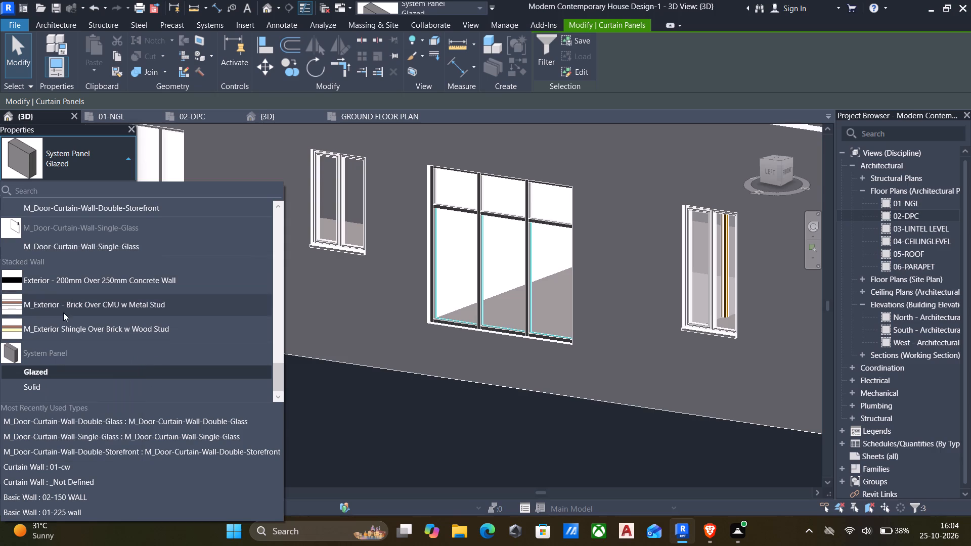
left_click(362, 415)
Examine the house exterior from the long side wall, around the rear steps and back to the front.
scroll(436, 393, "down", 4)
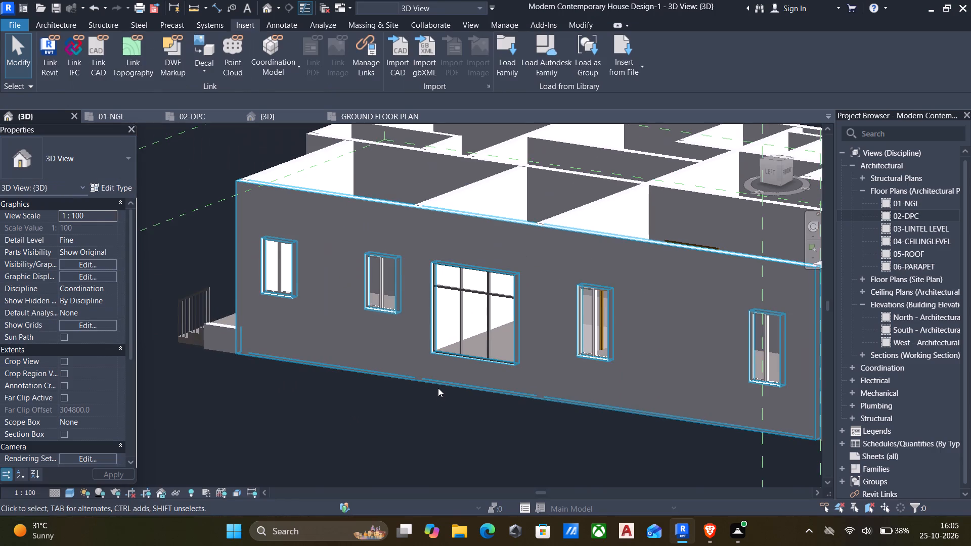
middle_click_drag(437, 386, 420, 387)
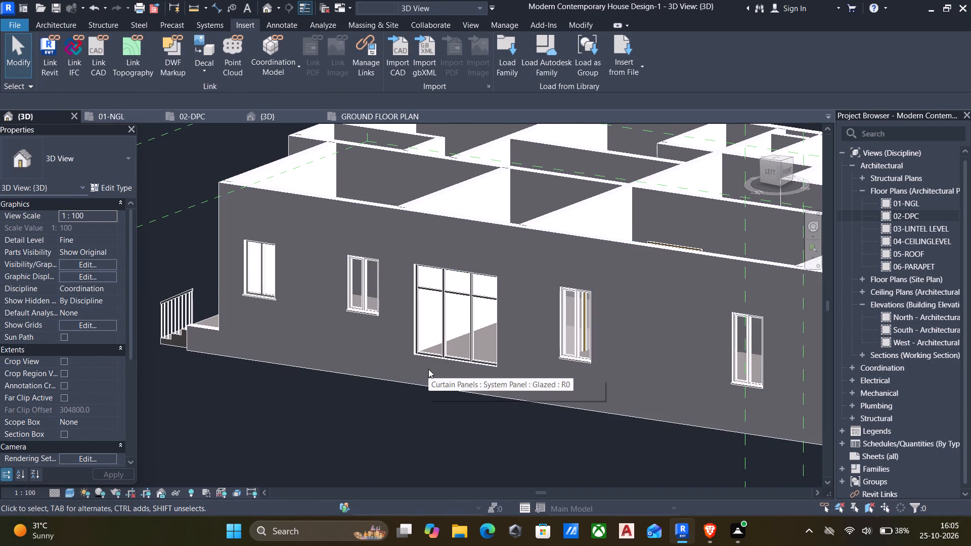
scroll(480, 403, "down", 1)
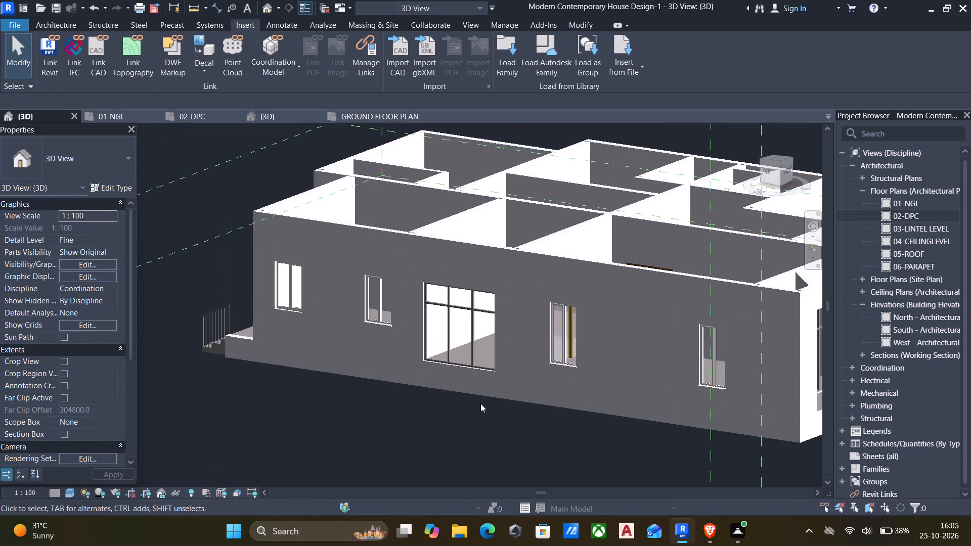
scroll(480, 403, "down", 3)
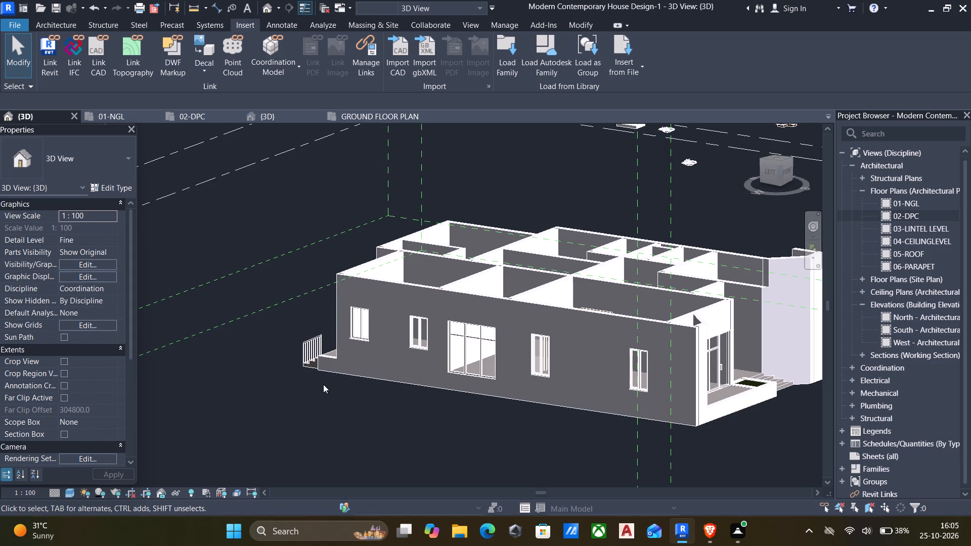
middle_click_drag(323, 386, 477, 455, "shift")
scroll(666, 427, "up", 4)
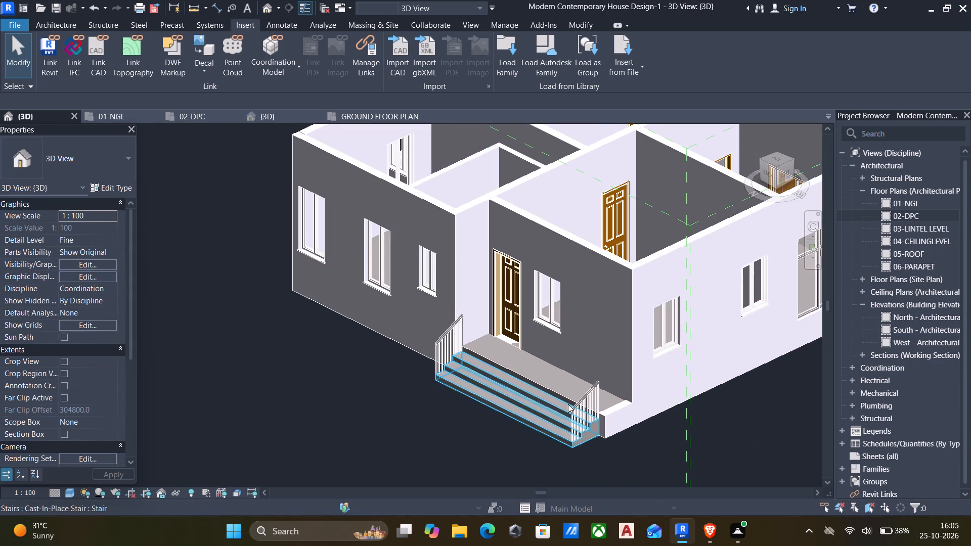
scroll(578, 416, "down", 6)
middle_click_drag(572, 420, 282, 446, "shift")
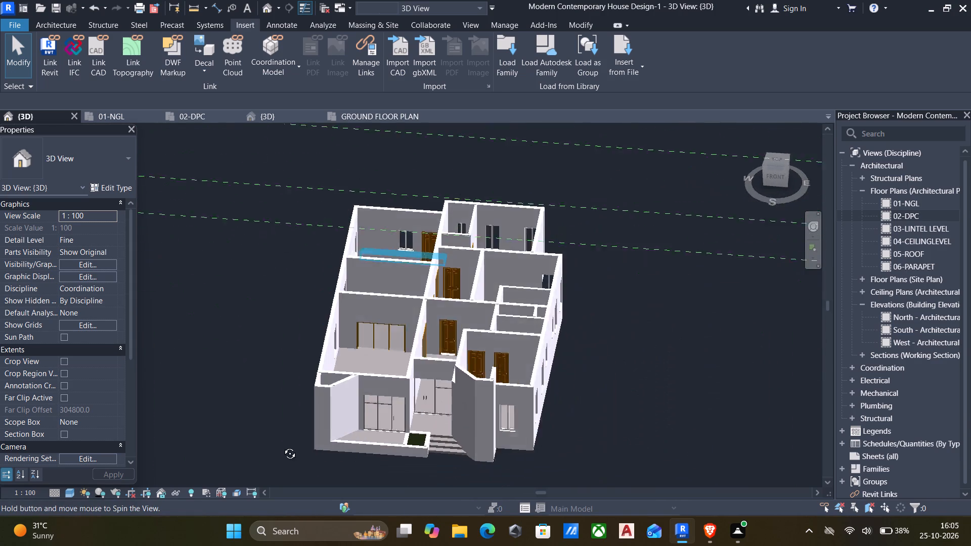
middle_click_drag(282, 446, 279, 377, "shift")
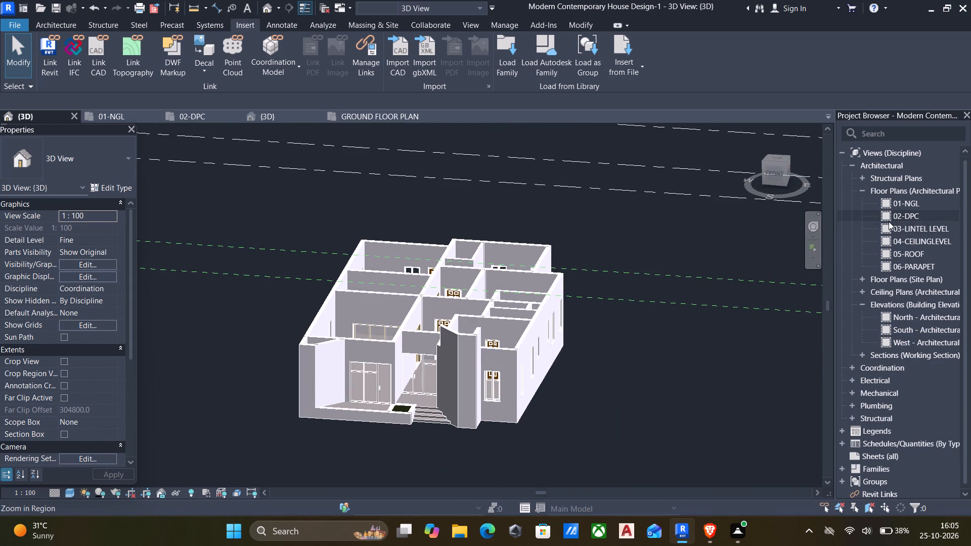
Set the cut plane offset to 1500 in the 02-DPC floor plan's view range.
double_click(889, 217)
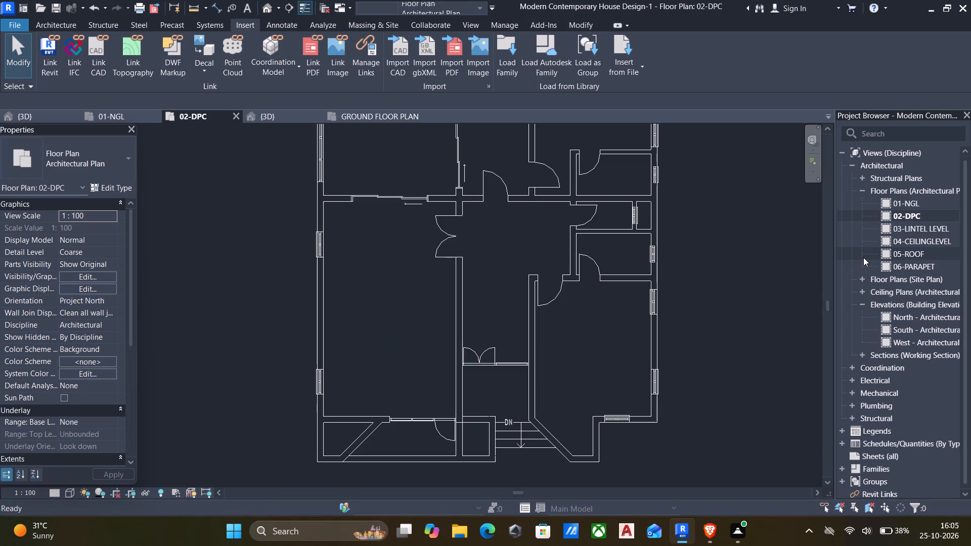
scroll(538, 347, "down", 3)
middle_click_drag(480, 387, 476, 320)
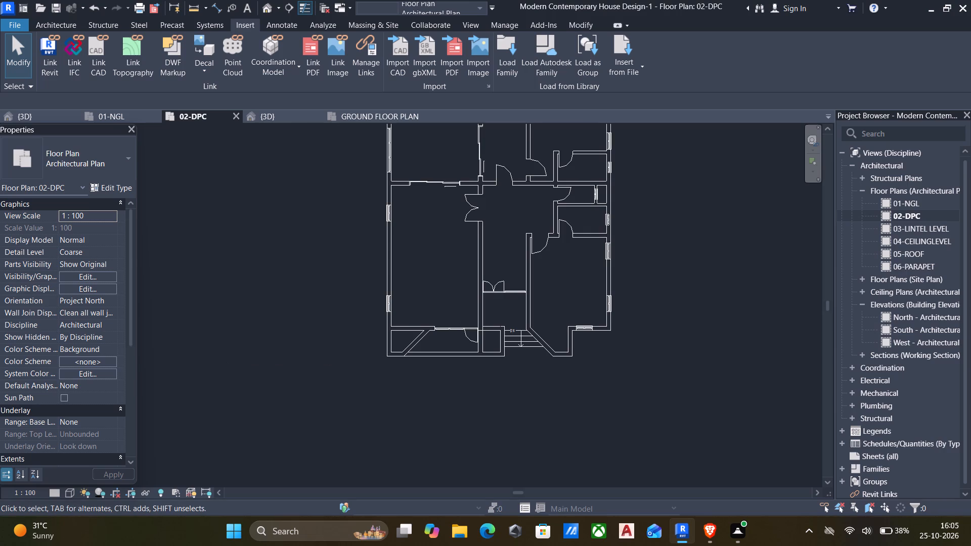
scroll(57, 395, "down", 3)
left_click(82, 409)
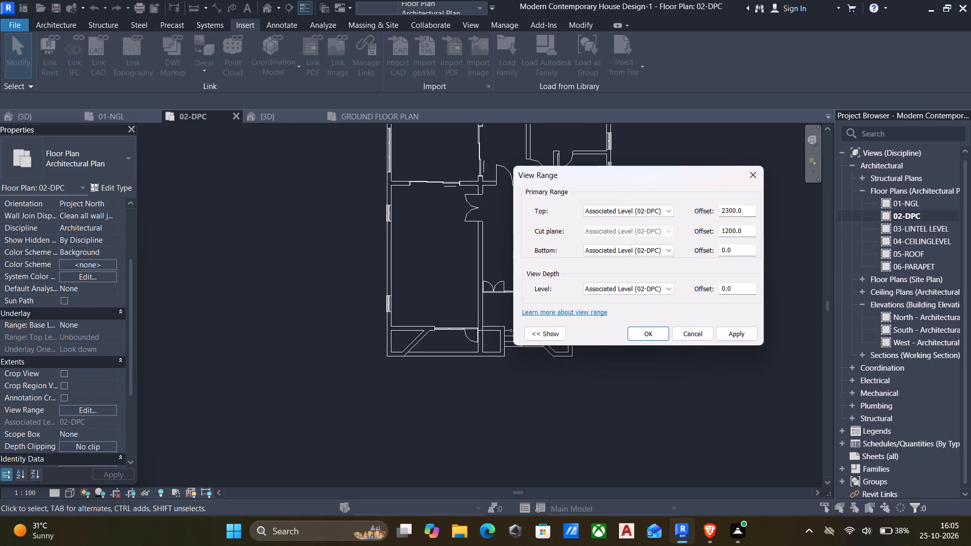
left_click_drag(748, 231, 660, 236)
type("1500")
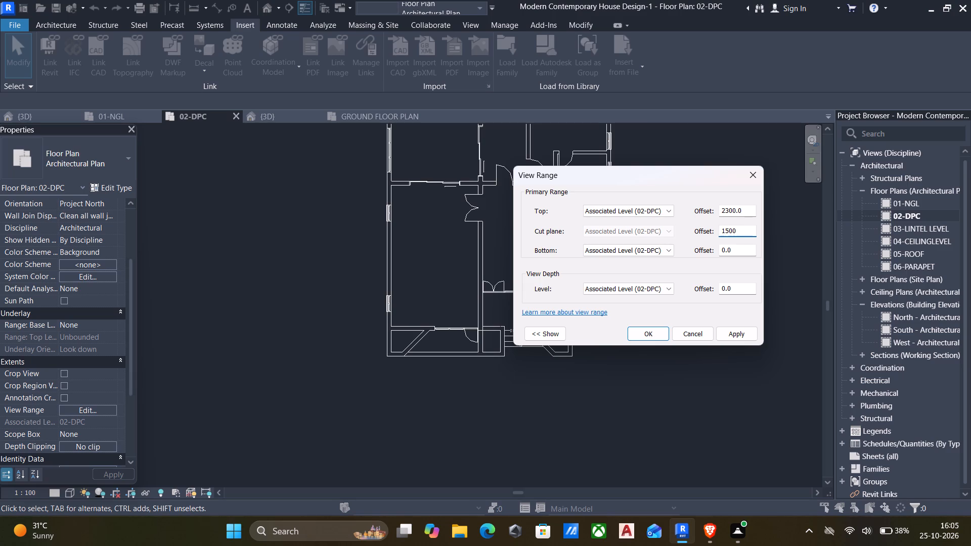
left_click(739, 334)
left_click(640, 331)
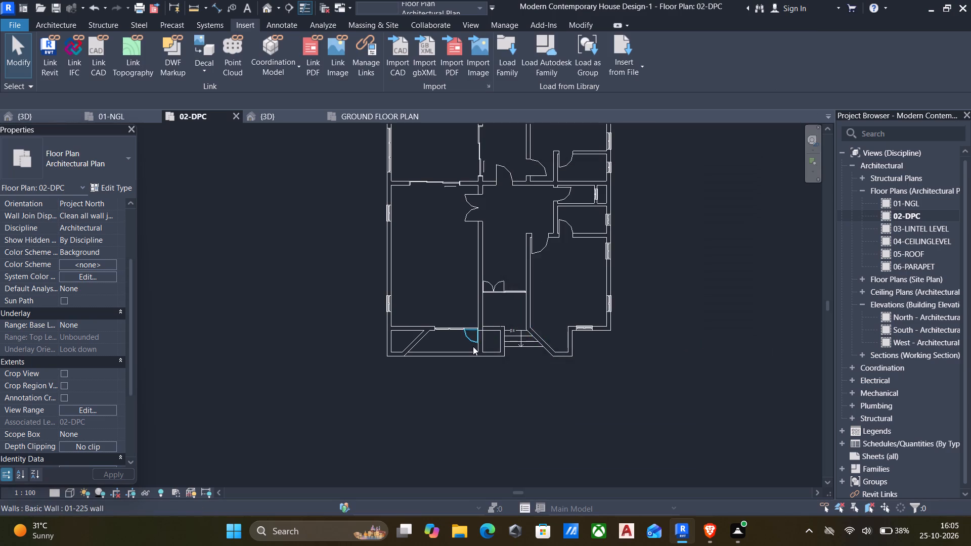
Examine the front curtain wall doors and the whole house layout in the 02-DPC floor plan.
scroll(472, 346, "up", 5)
scroll(433, 317, "up", 5)
scroll(397, 295, "down", 7)
scroll(394, 299, "up", 1)
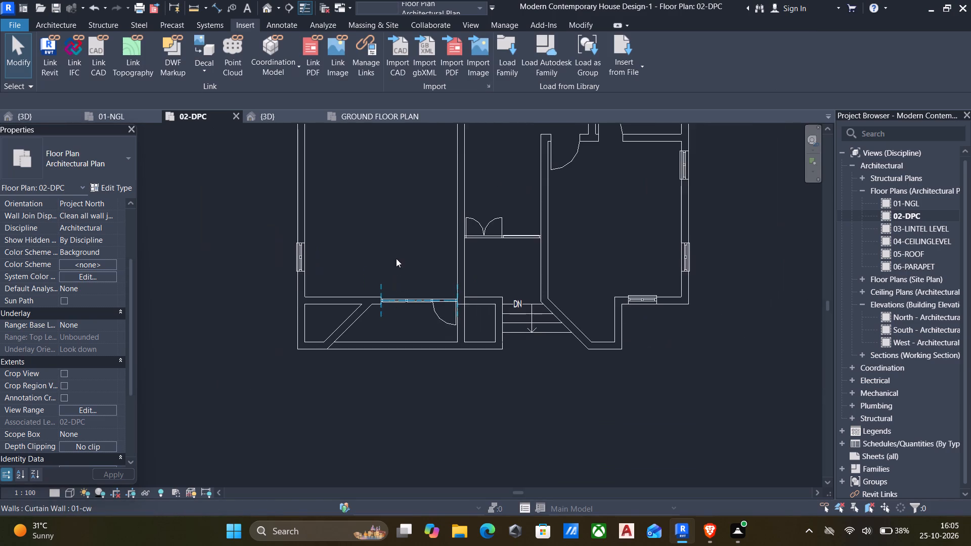
middle_click_drag(395, 265, 399, 361)
scroll(401, 363, "down", 3)
middle_click_drag(411, 360, 385, 369)
middle_click_drag(402, 276, 388, 365)
scroll(390, 363, "down", 4)
middle_click_drag(399, 351, 405, 341)
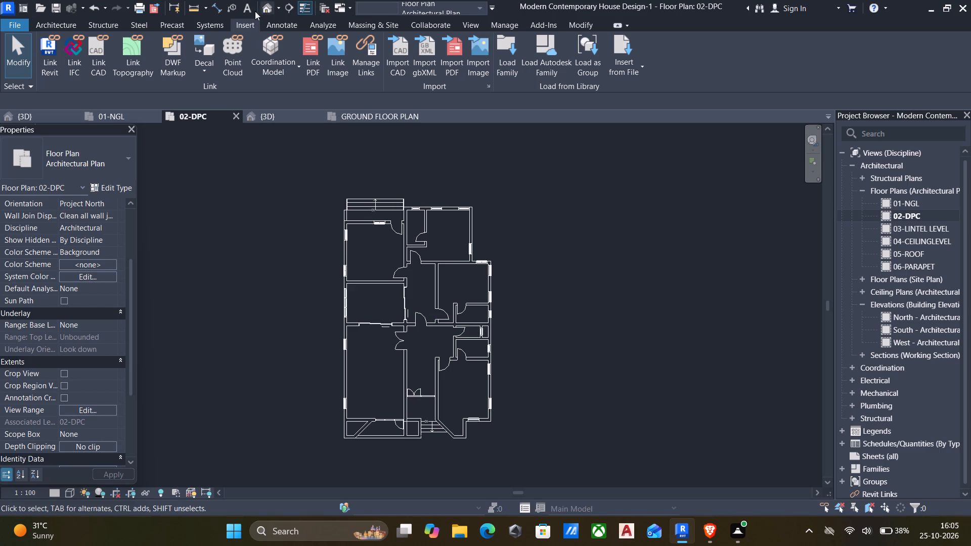
In the 3D view seen from the top, delete the loose components scattered to the east of the house.
left_click(55, 21)
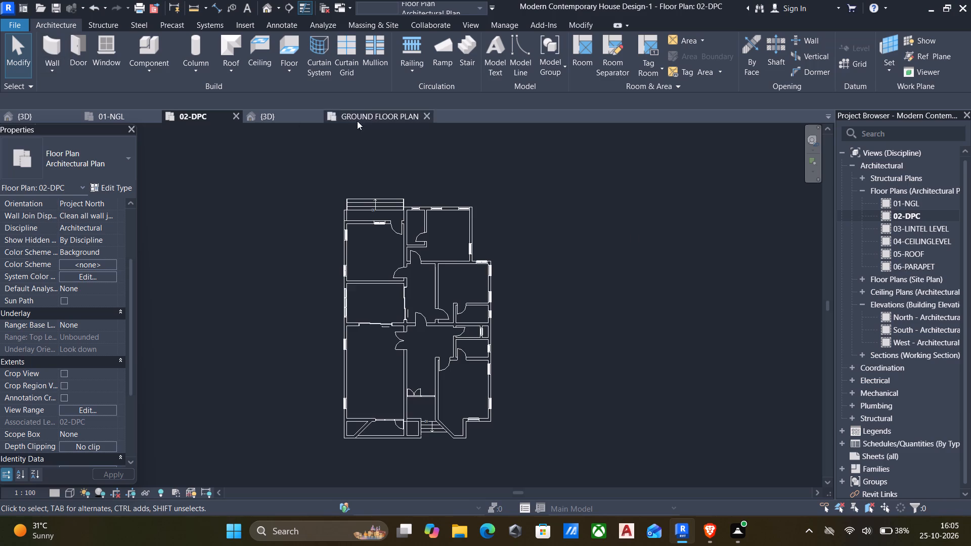
left_click(269, 7)
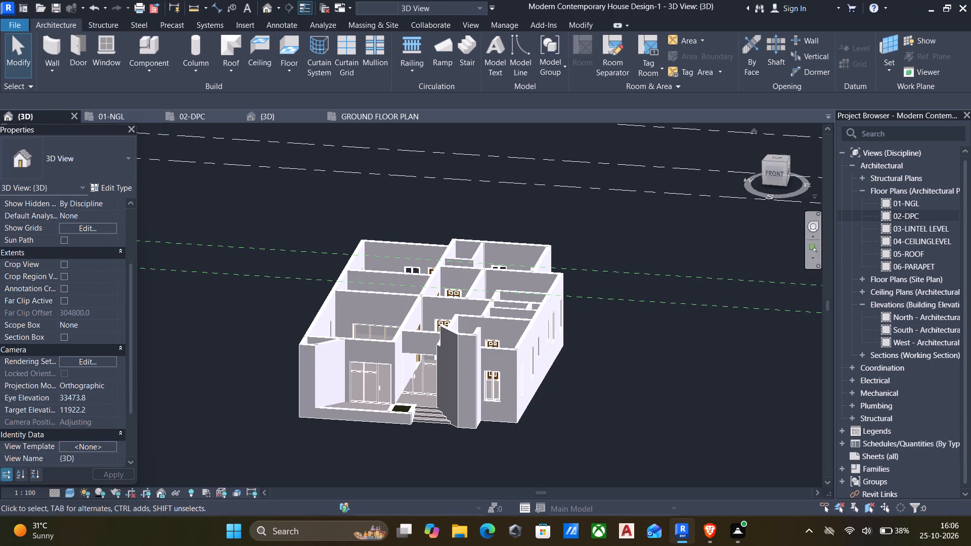
left_click(775, 157)
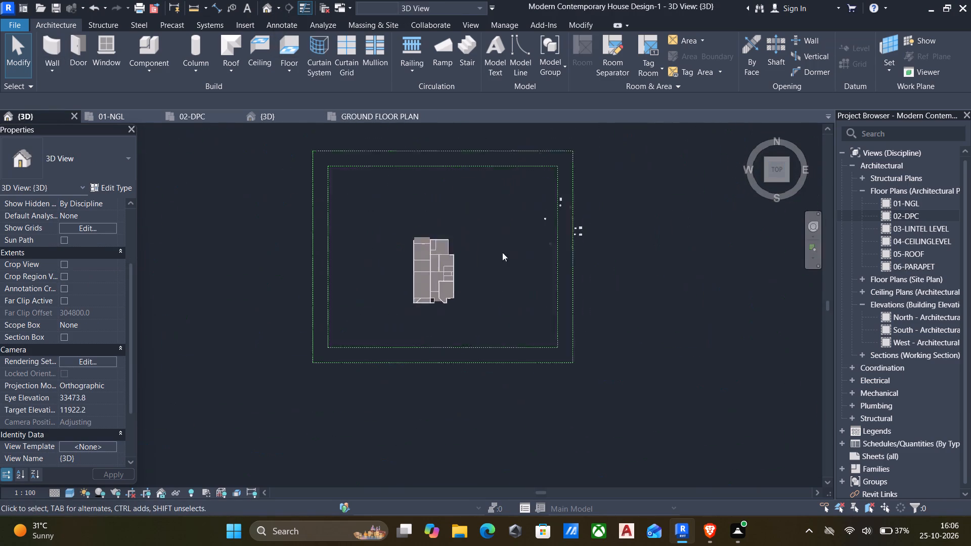
scroll(401, 335, "up", 3)
left_click_drag(536, 186, 551, 226)
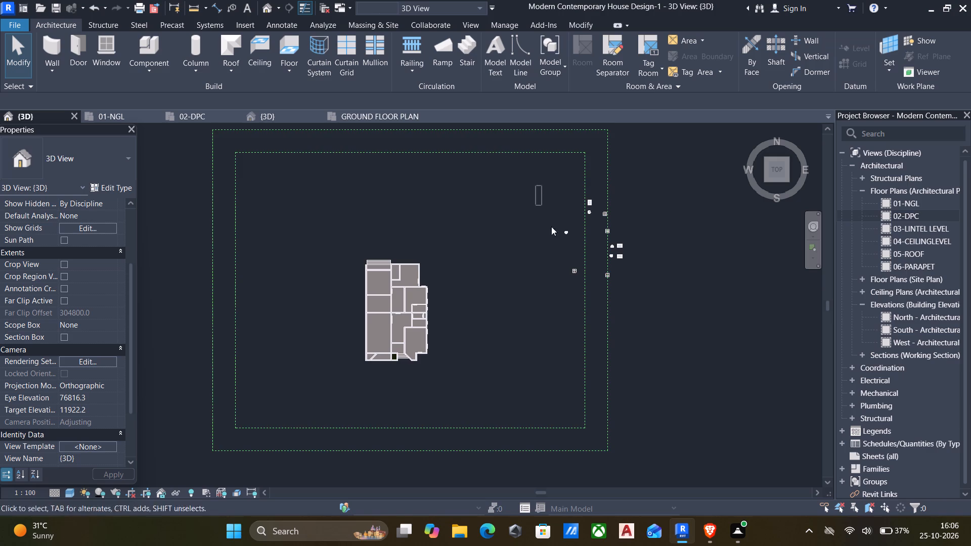
left_click_drag(551, 226, 651, 308)
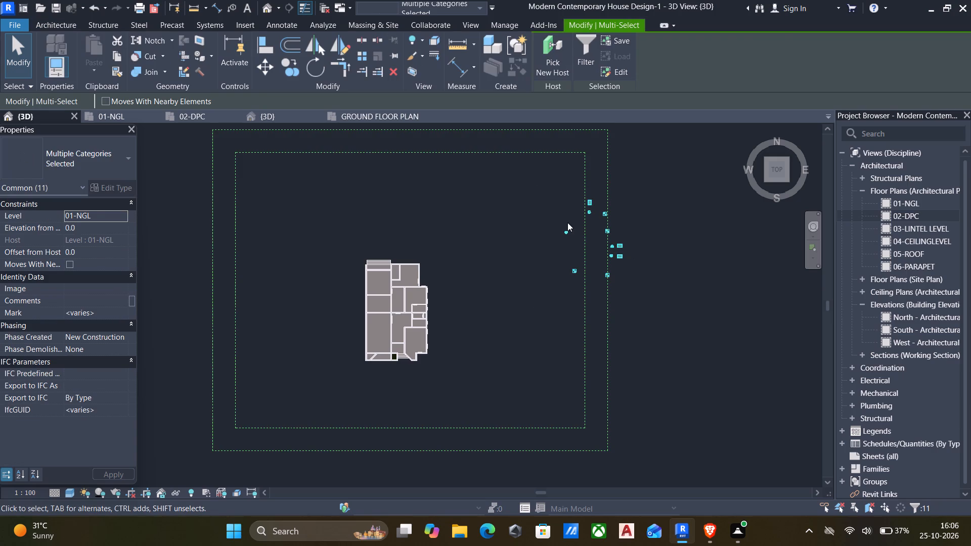
key("Delete")
left_click_drag(684, 335, 565, 286)
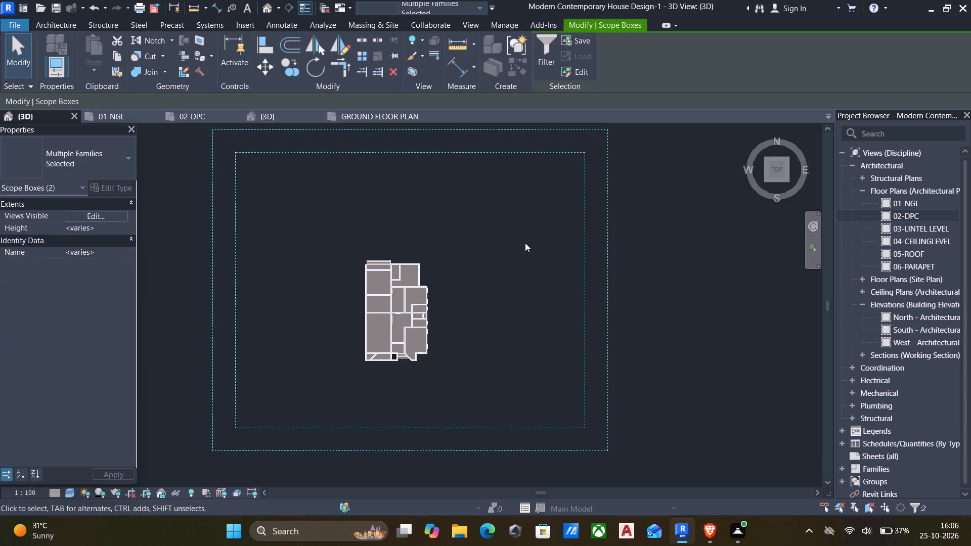
Hide the Scope Boxes category in the 3D view.
right_click(710, 263)
left_click(744, 233)
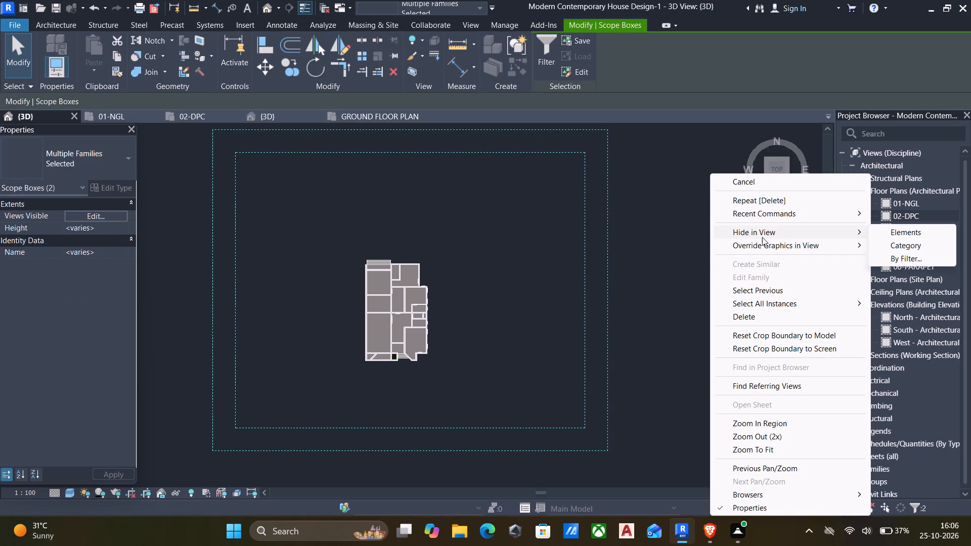
left_click(786, 233)
left_click(906, 247)
Examine the house and the surrounding site lines from several angles in 3D, returning to the top view.
middle_click_drag(502, 293, 514, 292)
scroll(516, 292, "down", 5)
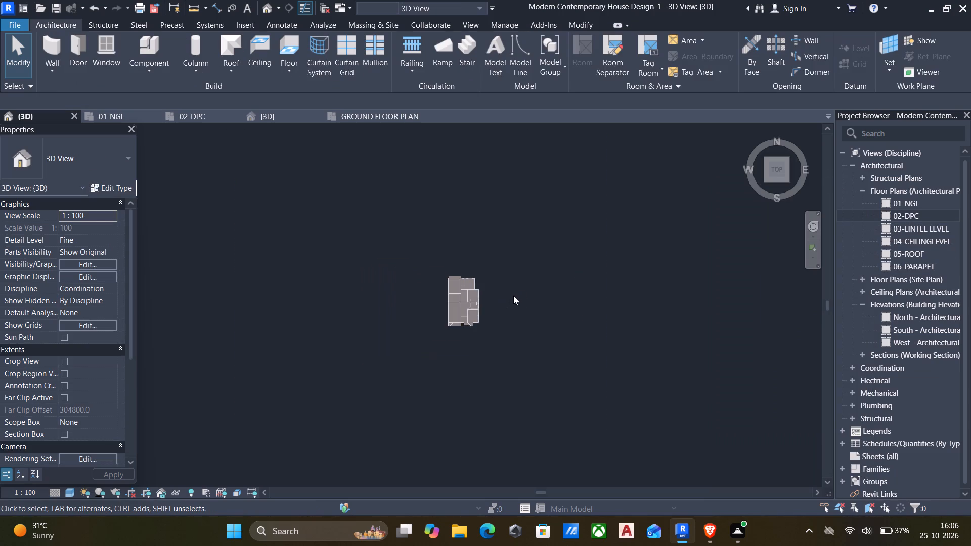
scroll(446, 340, "up", 5)
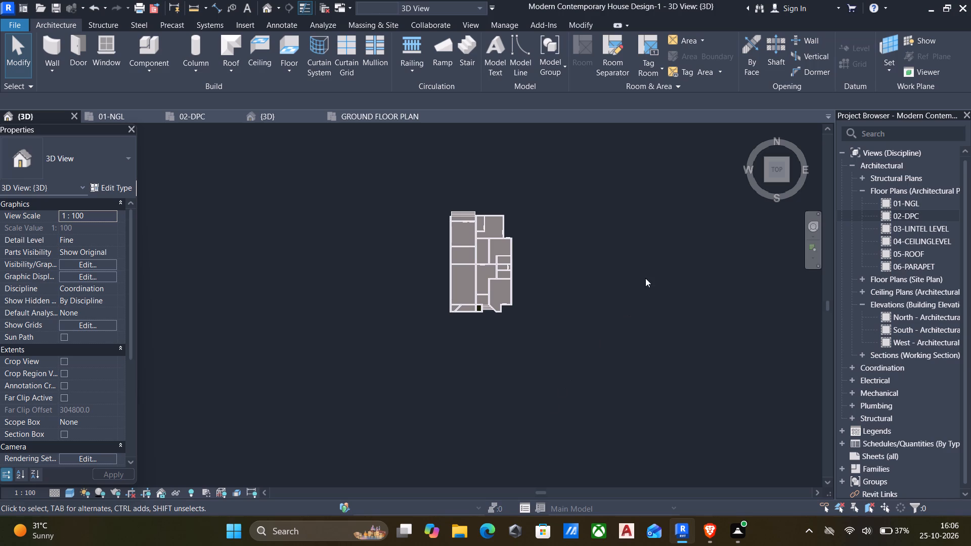
middle_click_drag(565, 362, 249, 395, "shift")
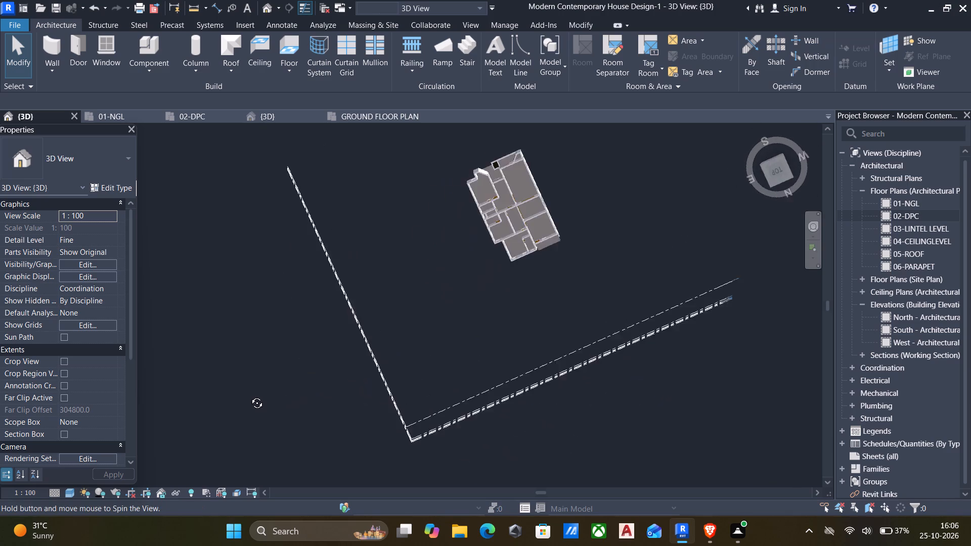
middle_click_drag(249, 395, 427, 432, "shift")
middle_click_drag(393, 436, 362, 412, "shift")
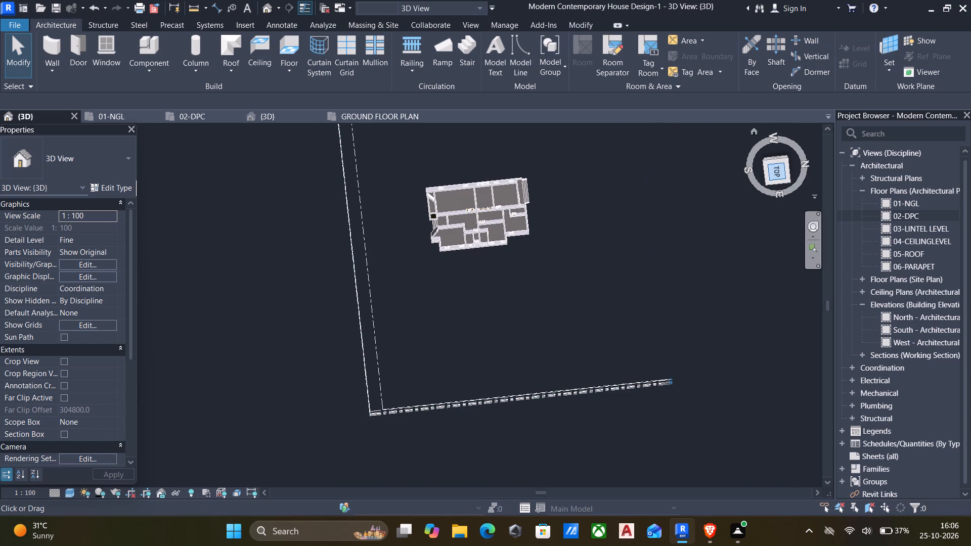
left_click(772, 171)
scroll(474, 298, "up", 2)
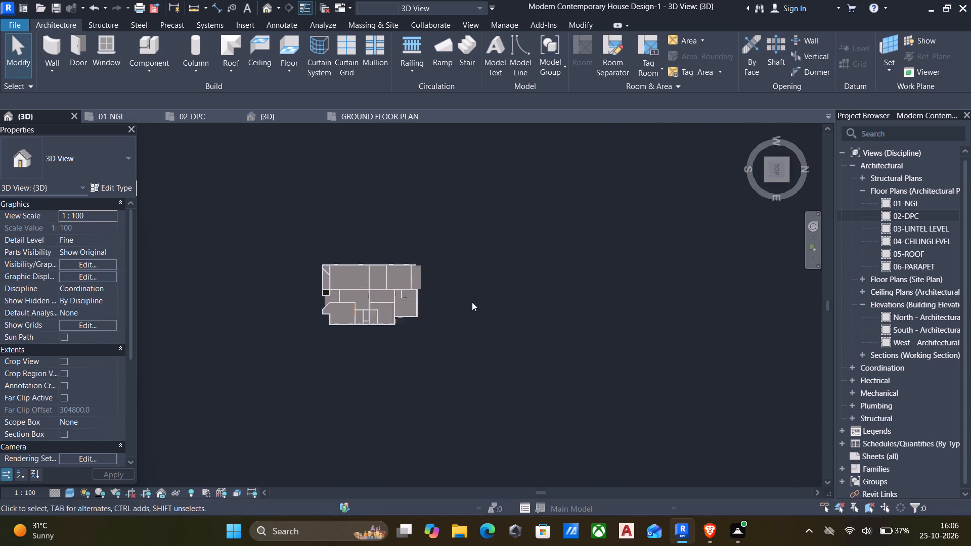
scroll(472, 302, "up", 2)
scroll(371, 308, "up", 5)
middle_click_drag(298, 305, 405, 309)
scroll(406, 309, "up", 1)
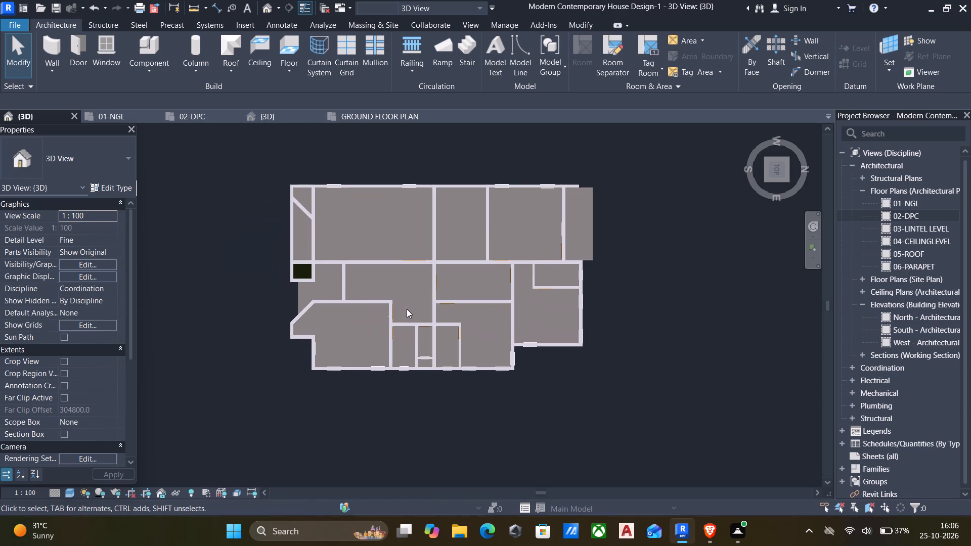
Set up a new 01-225 wall with exterior finish face location line, base 04-CEILINGLEVEL with offset 0, and top constraint 05-ROOF.
left_click(50, 25)
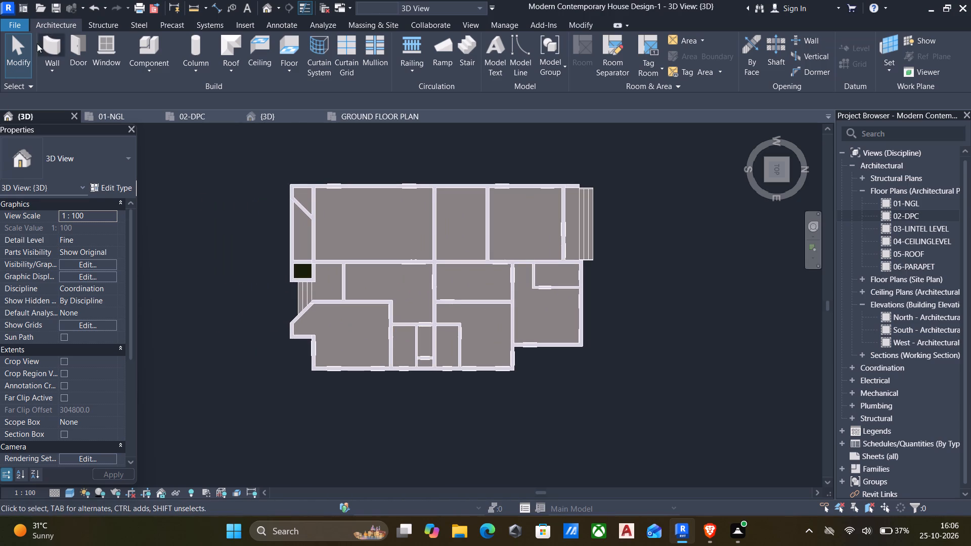
type("wa")
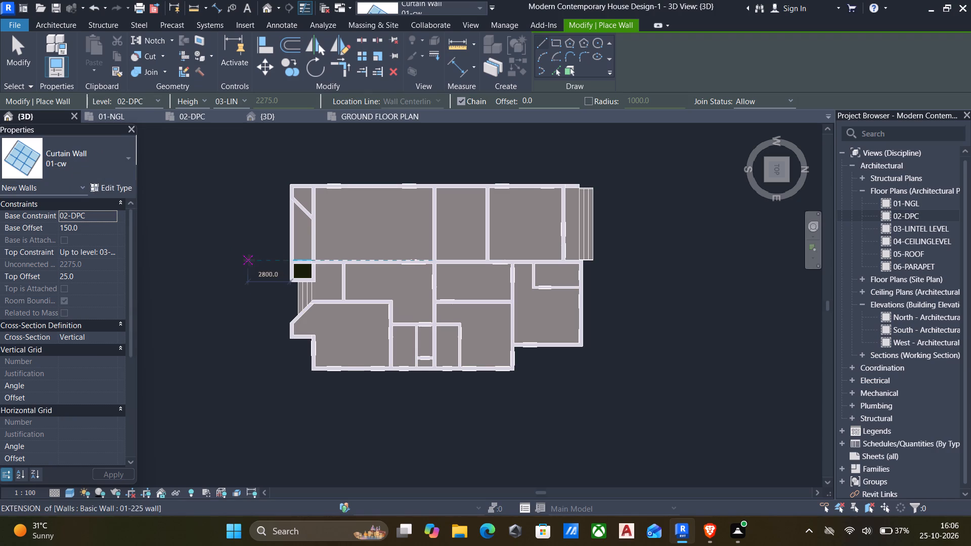
scroll(282, 299, "up", 4)
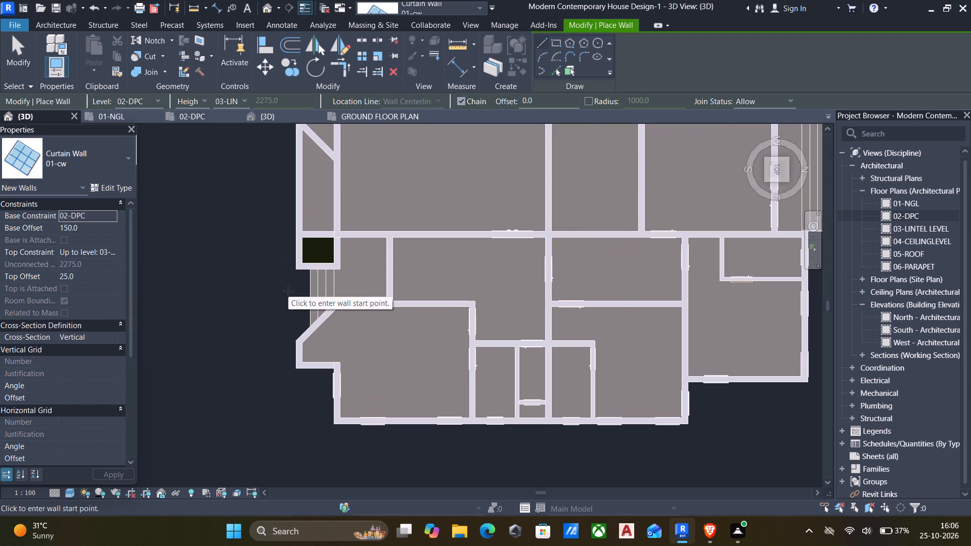
scroll(289, 291, "up", 4)
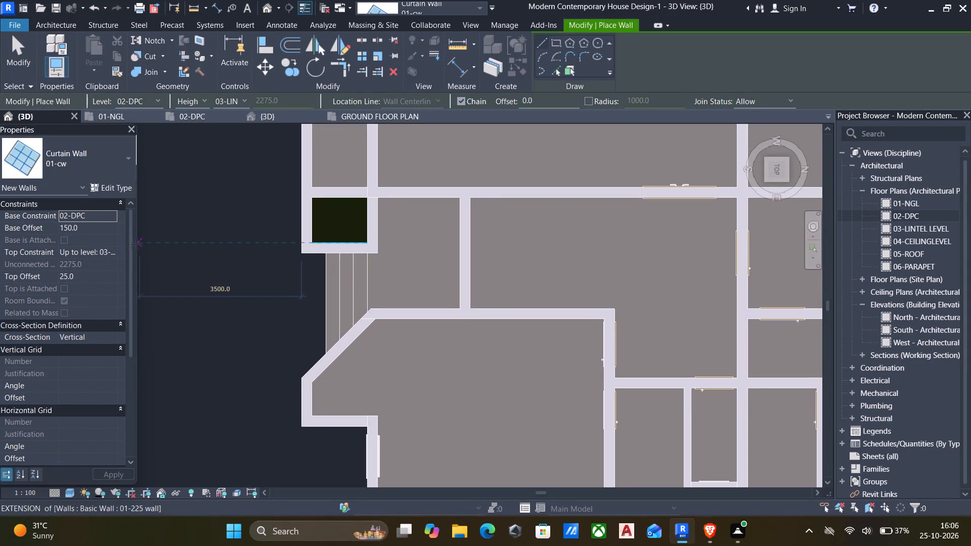
left_click(101, 157)
scroll(69, 294, "up", 15)
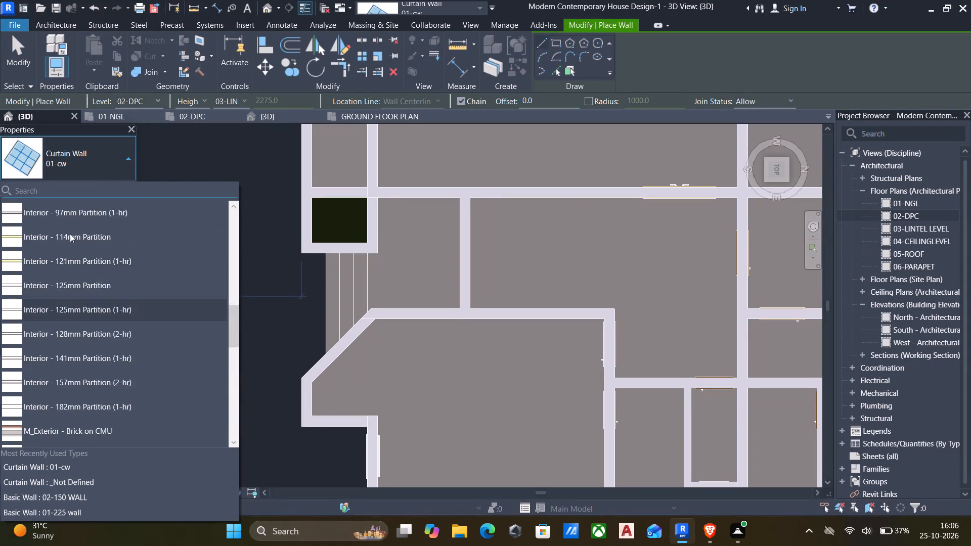
scroll(70, 234, "up", 11)
left_click(61, 222)
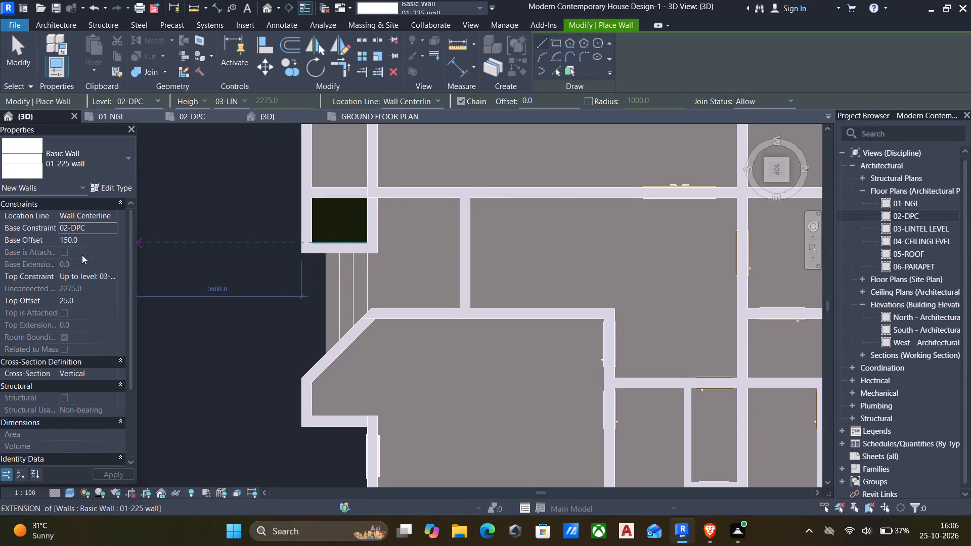
left_click(111, 215)
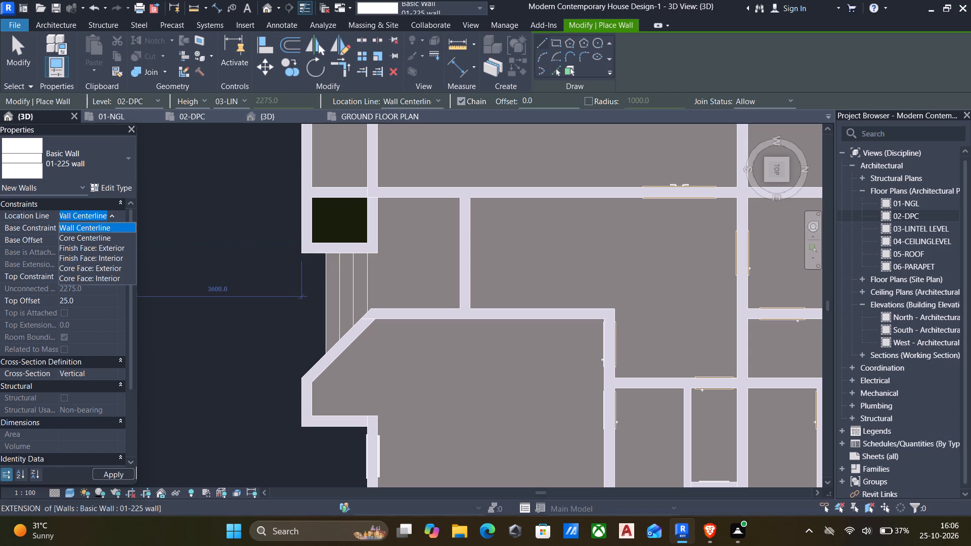
left_click(106, 245)
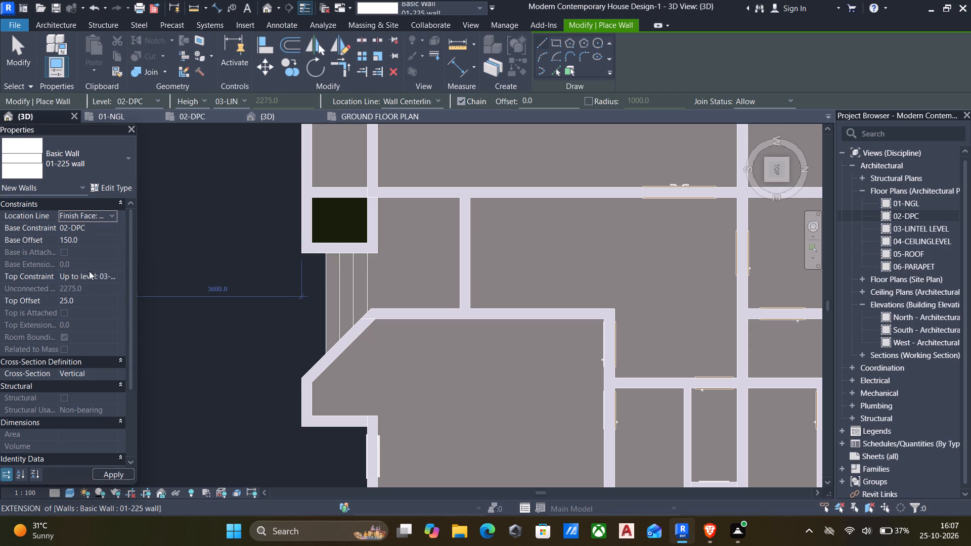
left_click(116, 277)
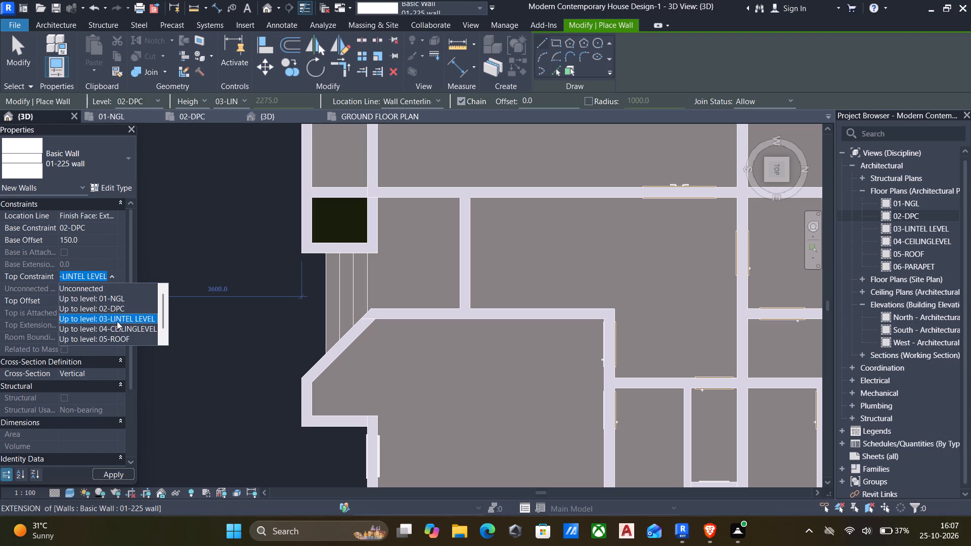
left_click(110, 338)
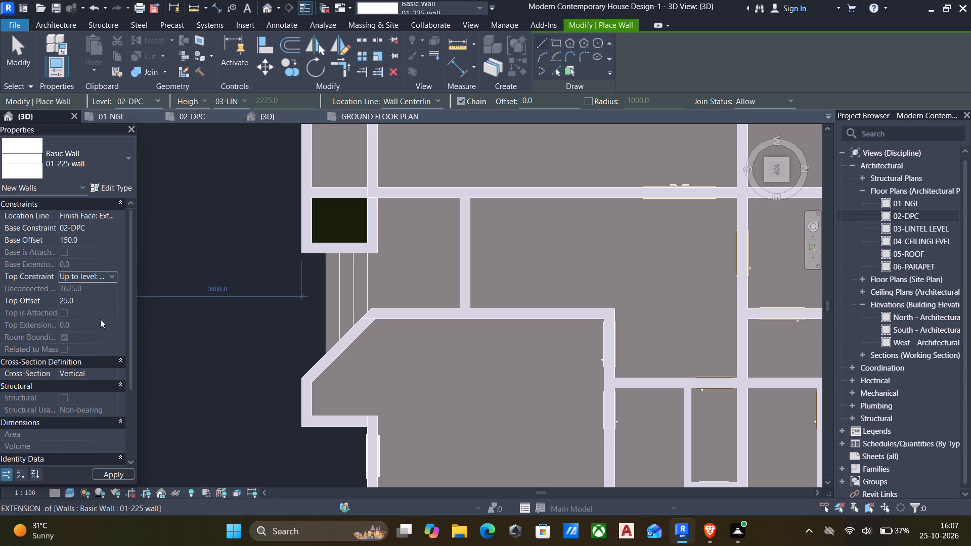
left_click(117, 229)
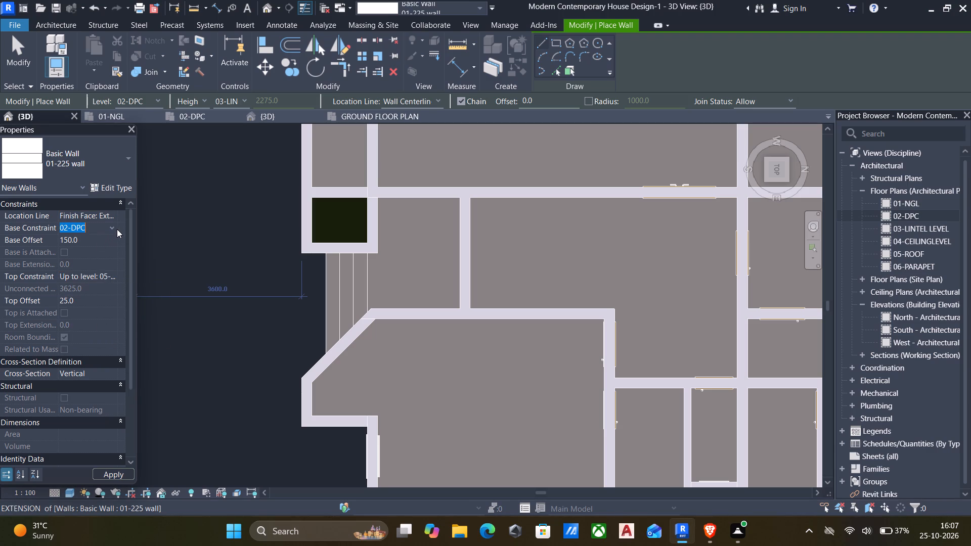
left_click(113, 231)
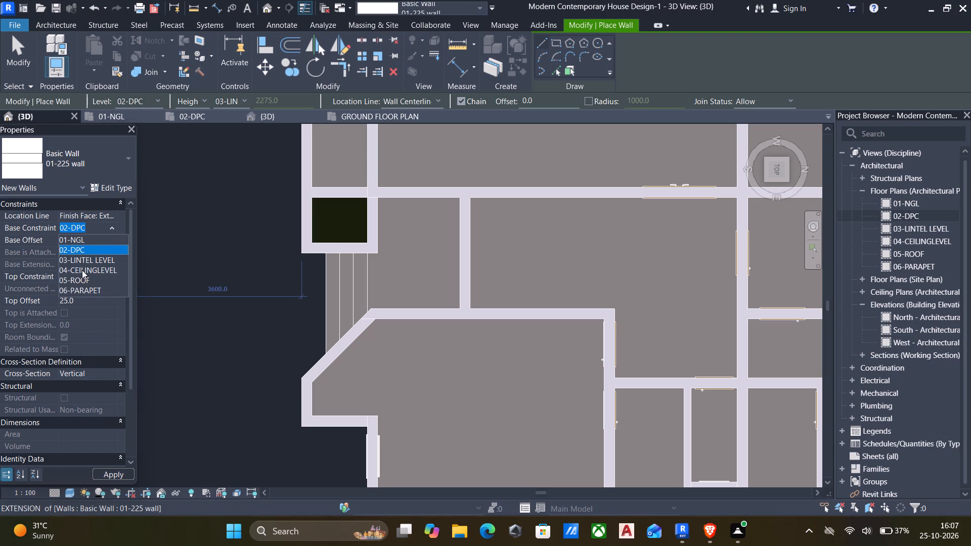
left_click(82, 270)
left_click(87, 240)
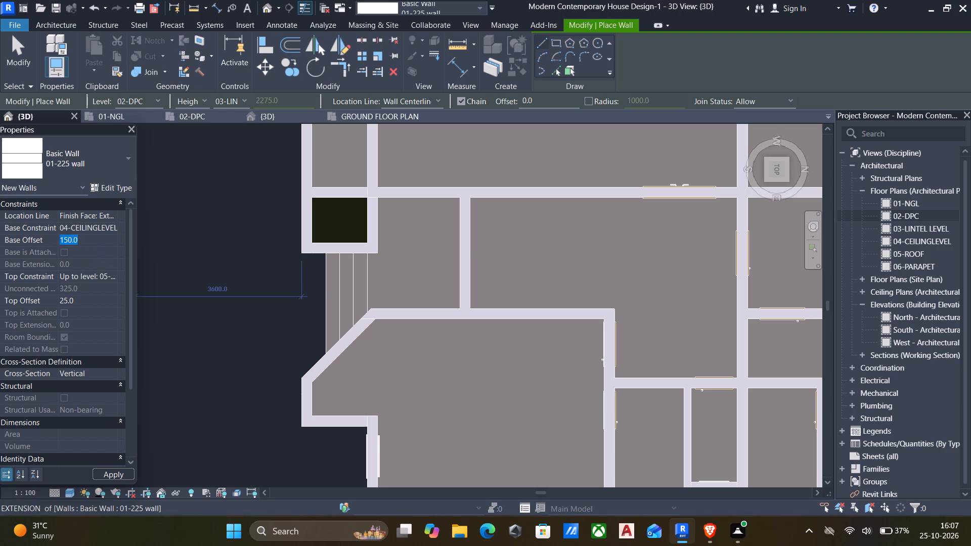
key("0")
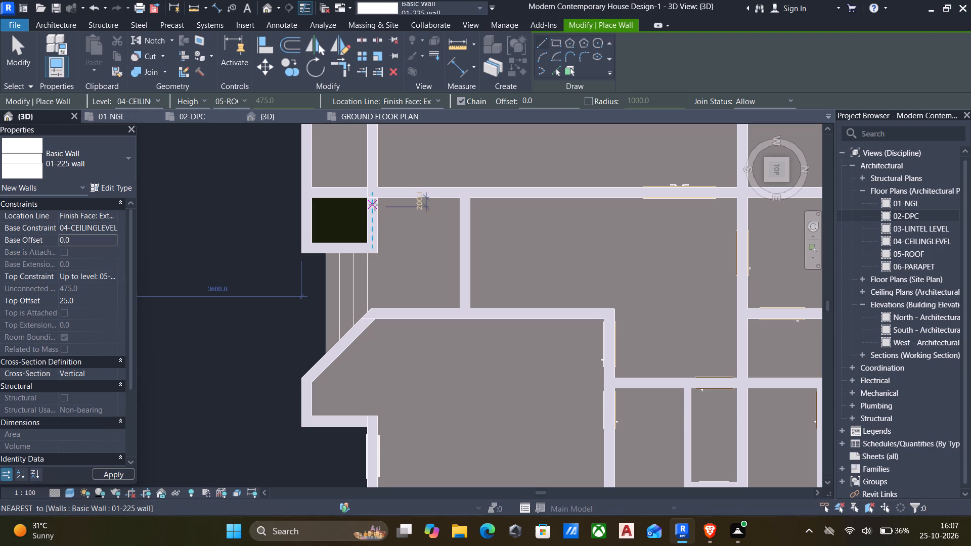
Draw the wall from the midpoint of the entrance partition to the planter's outer front corner, then about 5531 mm along the front to the diagonal wall.
middle_click_drag(306, 193, 319, 312)
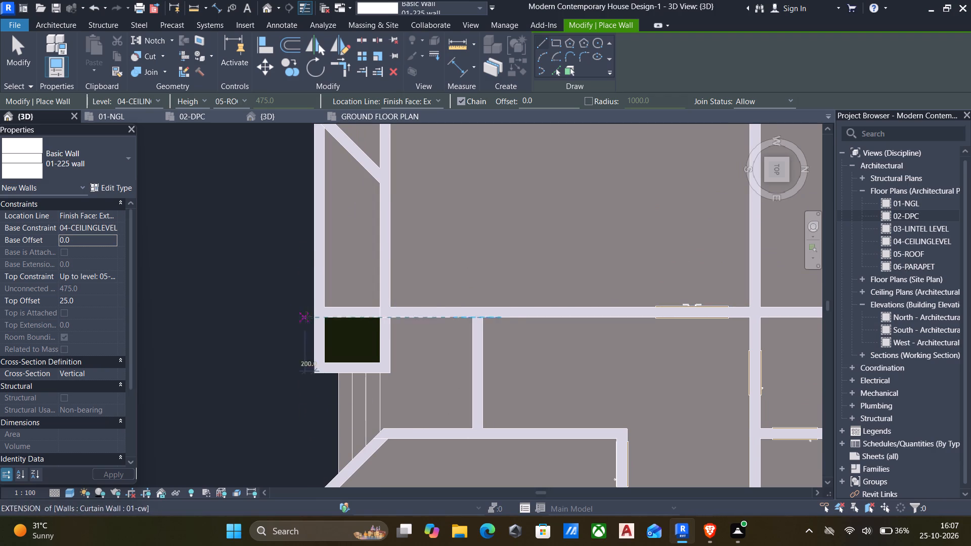
left_click(469, 371)
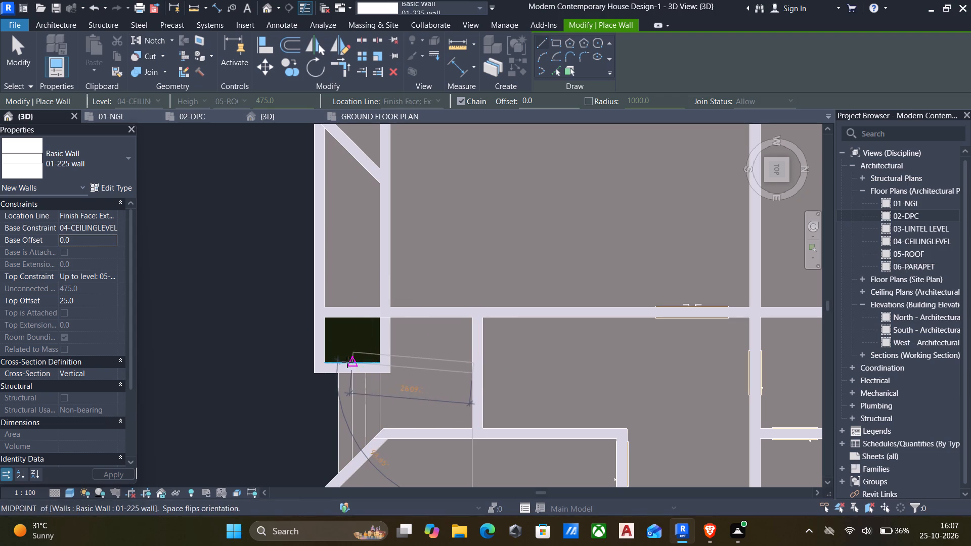
left_click(310, 372)
scroll(308, 166, "up", 1)
middle_click_drag(308, 166, 288, 289)
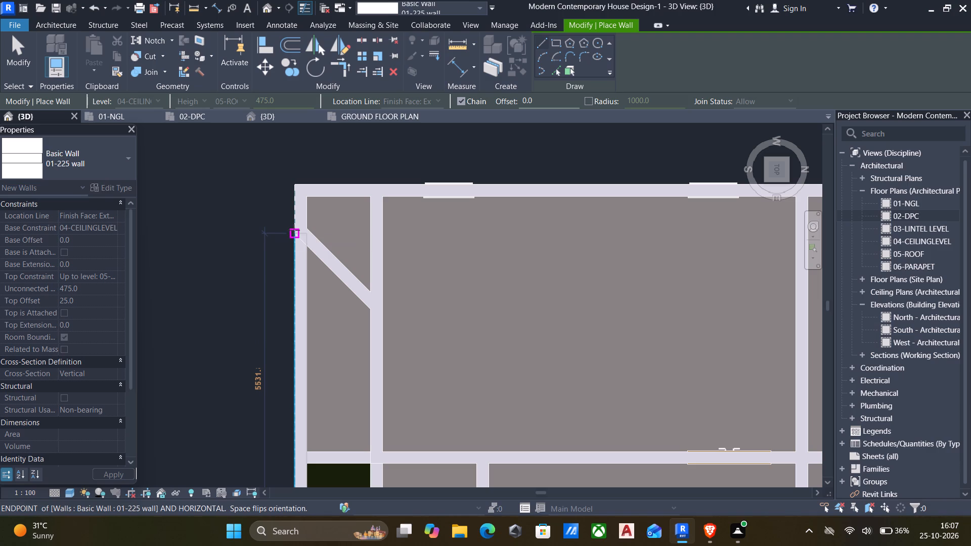
left_click(294, 230)
key("Escape")
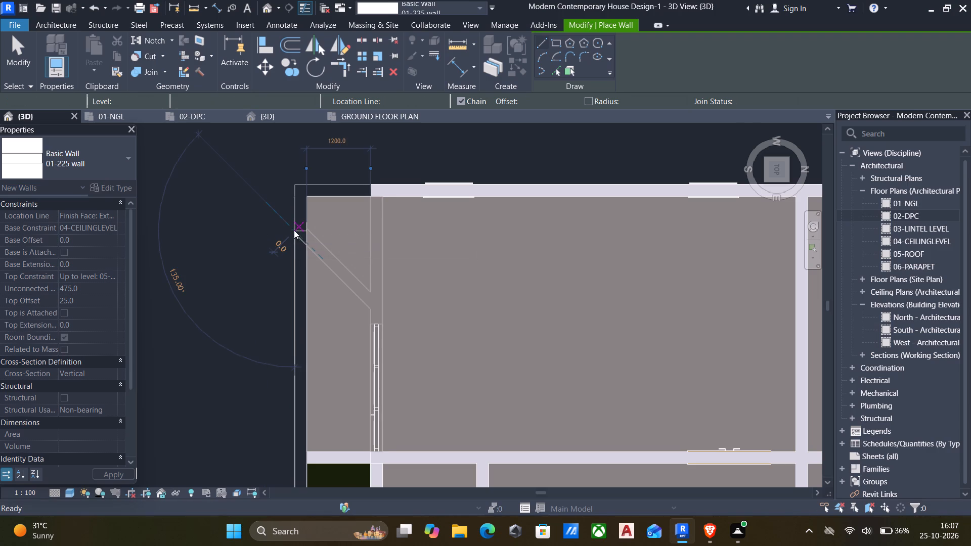
left_click(268, 6)
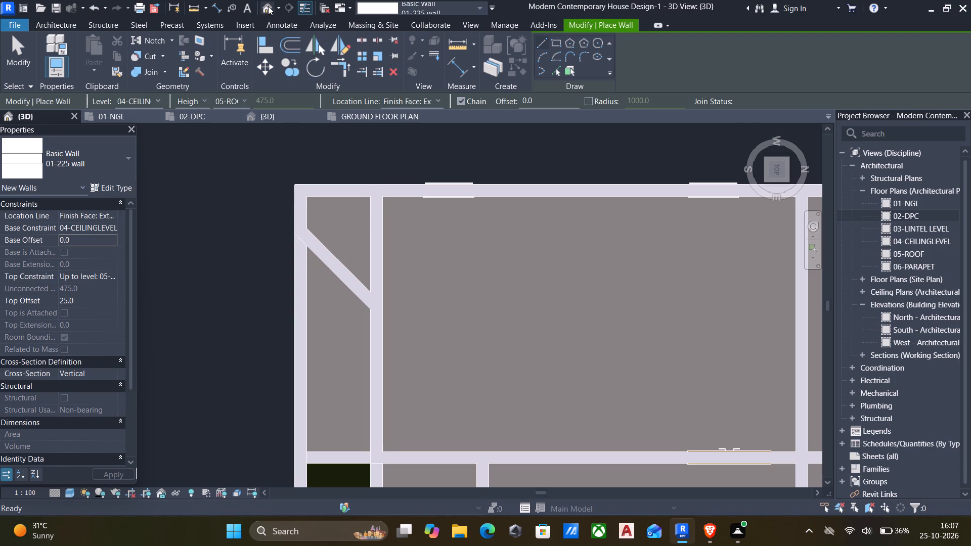
key("Escape")
Examine the new upper walls over the front veranda and entrance from above and at close range in 3D.
scroll(256, 282, "down", 3)
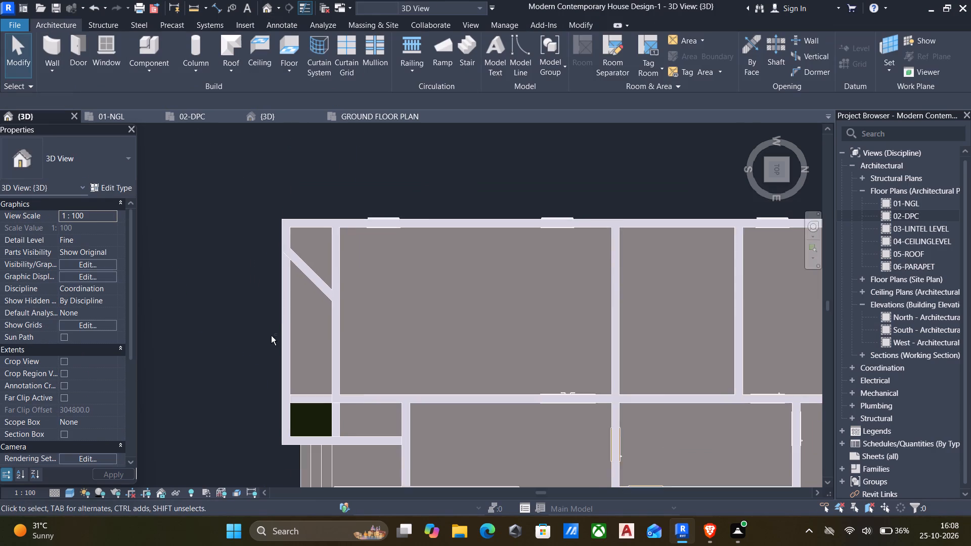
middle_click_drag(268, 336, 331, 221, "shift")
scroll(268, 336, "up", 1, "shift")
scroll(338, 219, "down", 7)
middle_click_drag(364, 352, 400, 205)
middle_click_drag(408, 372, 447, 226)
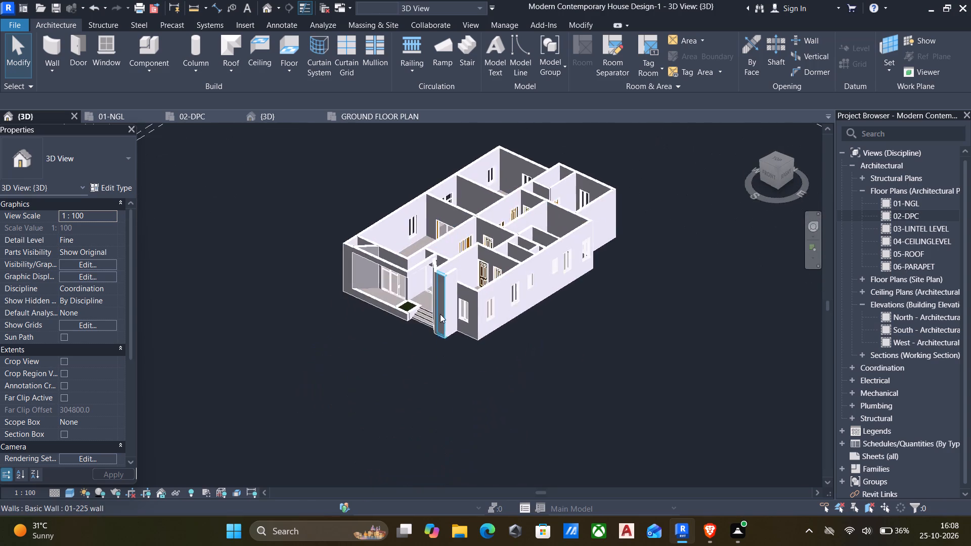
middle_click_drag(440, 305, 449, 246, "shift")
middle_click_drag(430, 260, 399, 337)
scroll(376, 264, "up", 7)
scroll(349, 191, "up", 5)
middle_click_drag(344, 245, 348, 222, "shift")
scroll(348, 221, "down", 2)
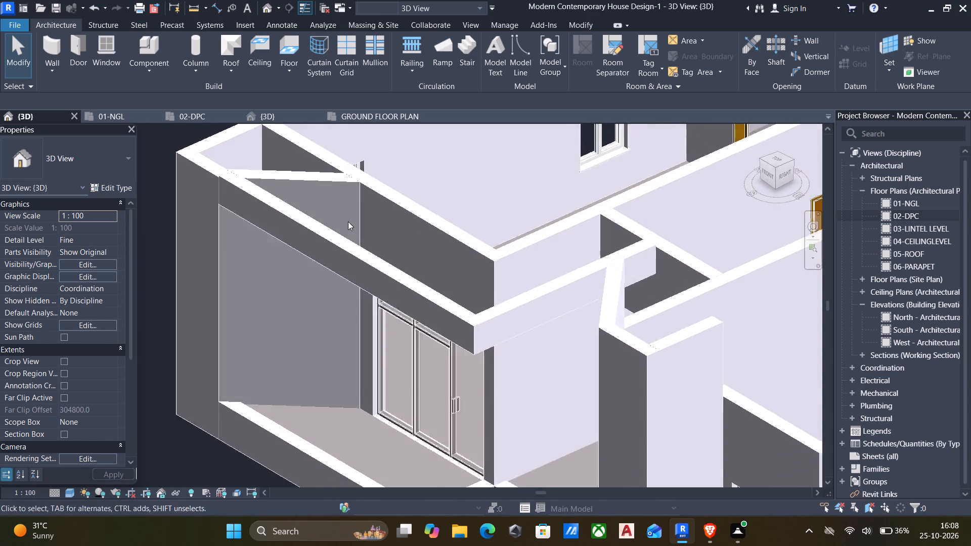
scroll(348, 221, "down", 4)
middle_click_drag(410, 288, 403, 260)
middle_click_drag(421, 323, 422, 276)
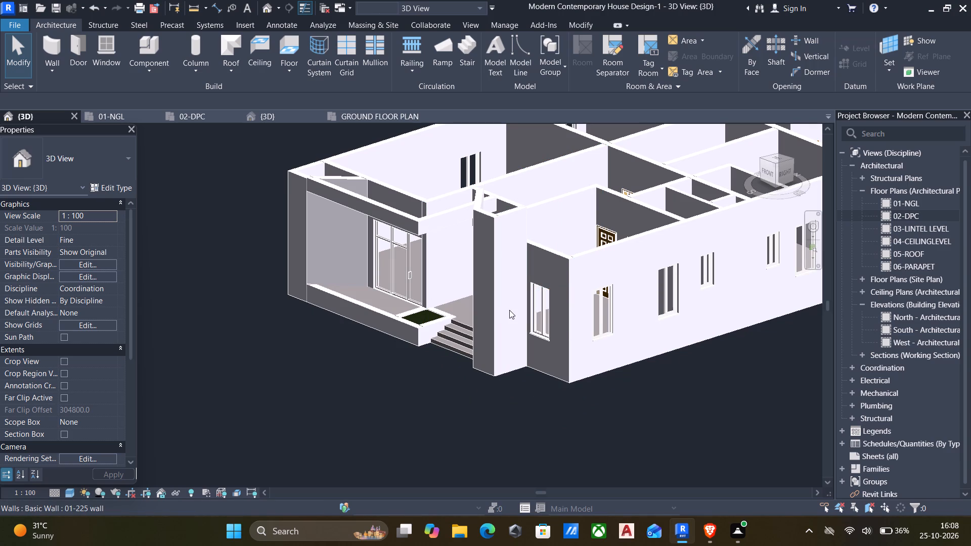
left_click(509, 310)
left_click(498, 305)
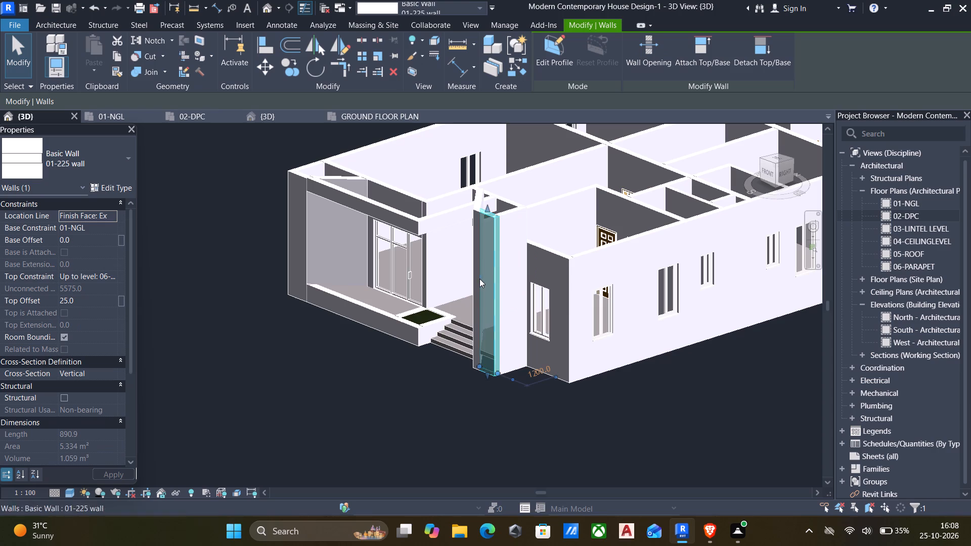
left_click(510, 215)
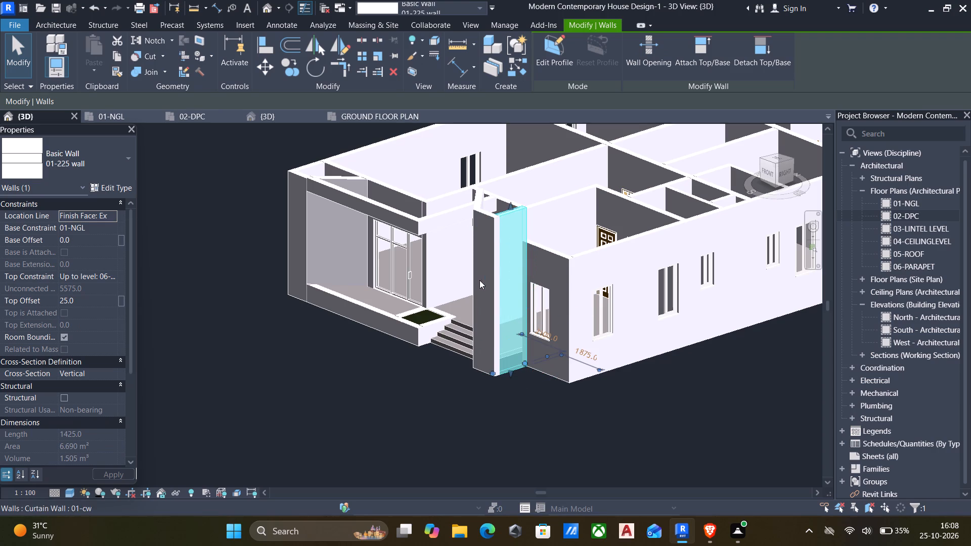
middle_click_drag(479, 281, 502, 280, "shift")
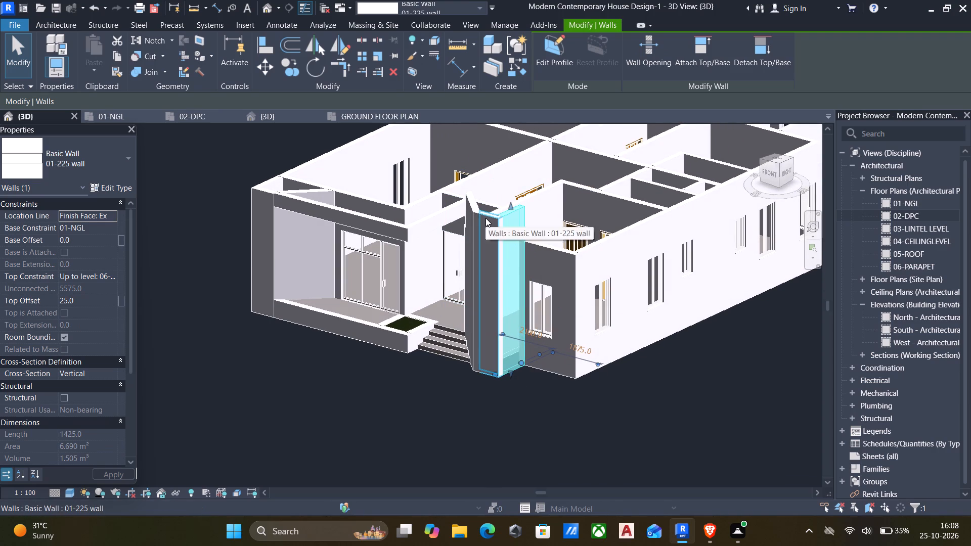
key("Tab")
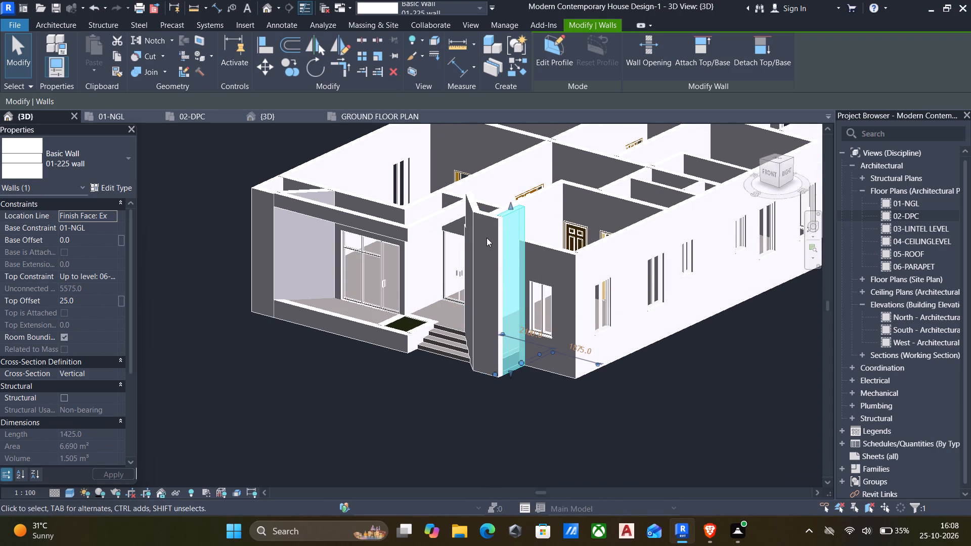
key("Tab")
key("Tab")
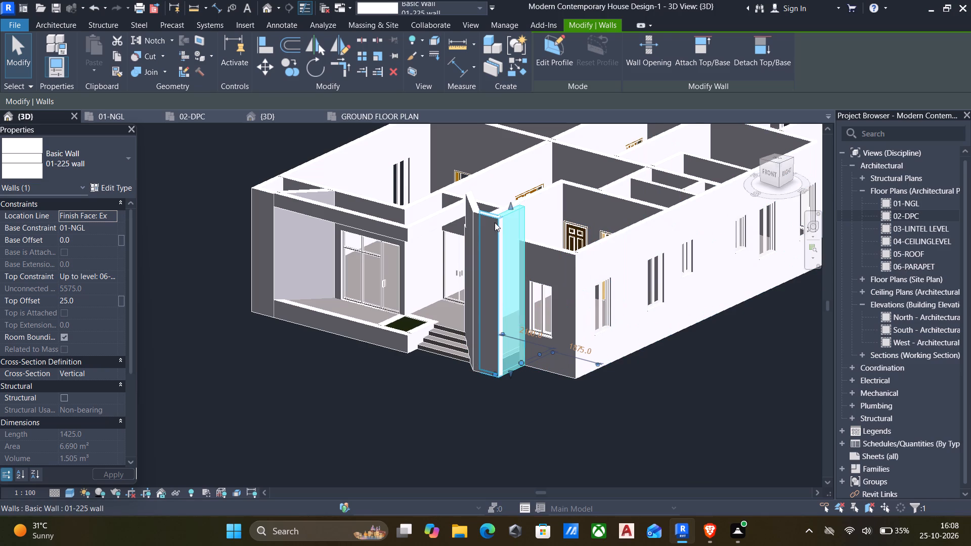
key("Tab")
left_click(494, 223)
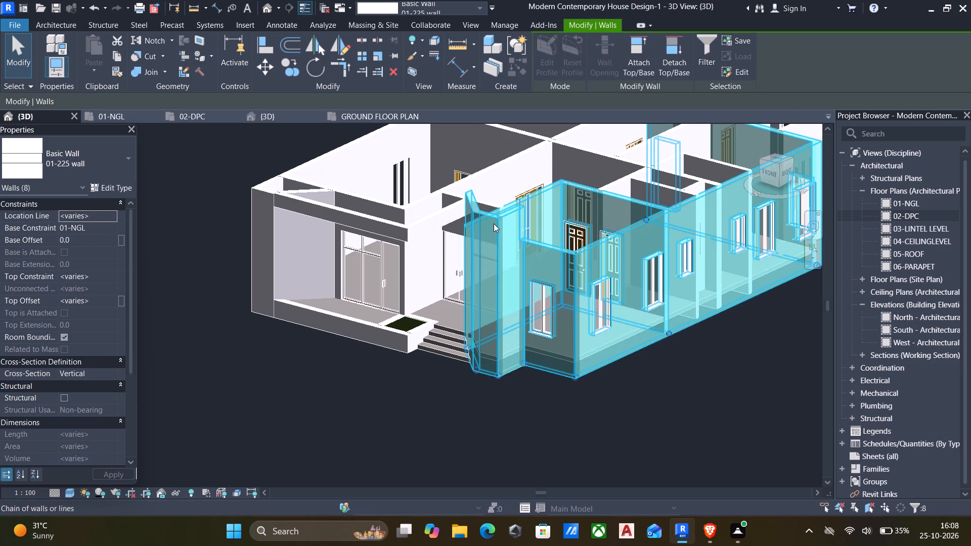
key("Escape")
Select the three connected full-height 01-225 walls beside the entrance steps and set their base offset to 0 and top offset to 300.
scroll(493, 224, "up", 3)
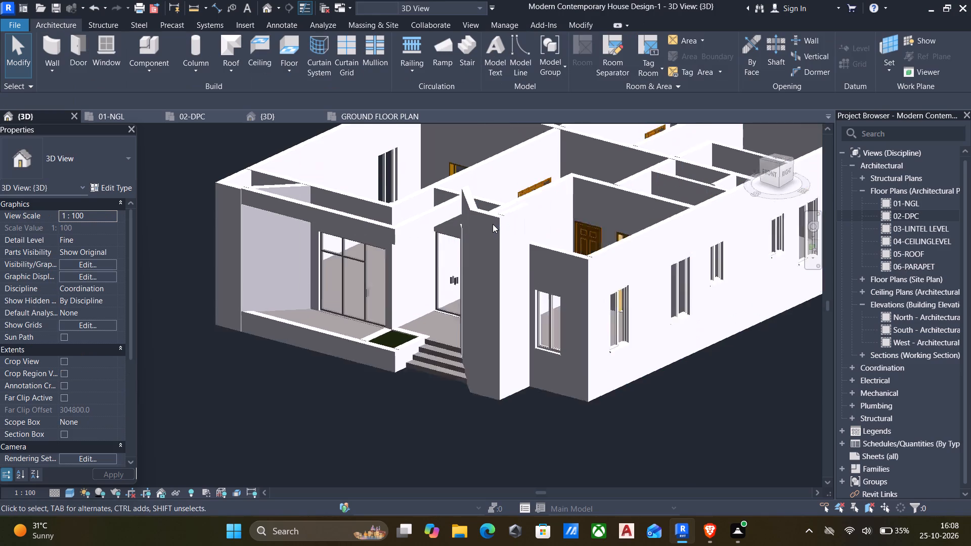
scroll(493, 224, "up", 2)
left_click(518, 204)
left_click(490, 213, "ctrl")
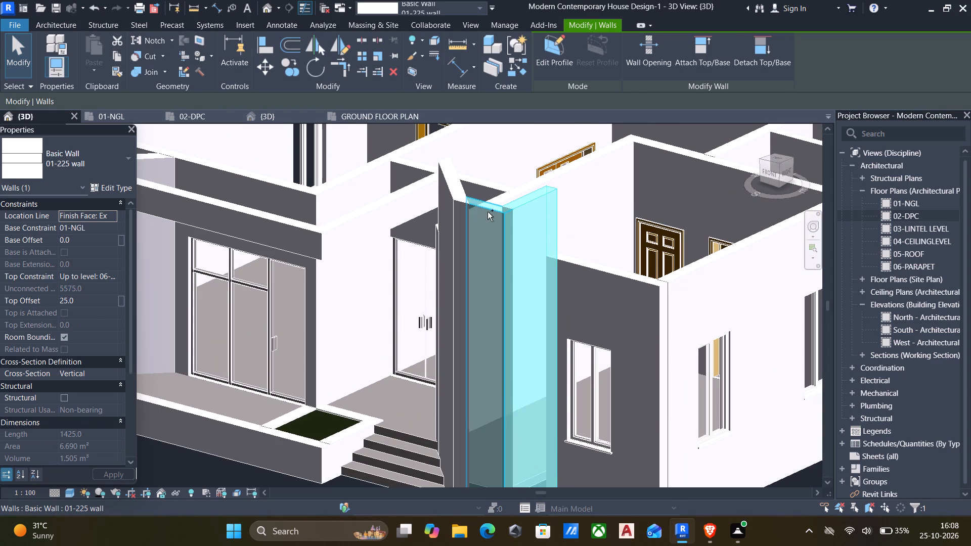
left_click(454, 192, "ctrl")
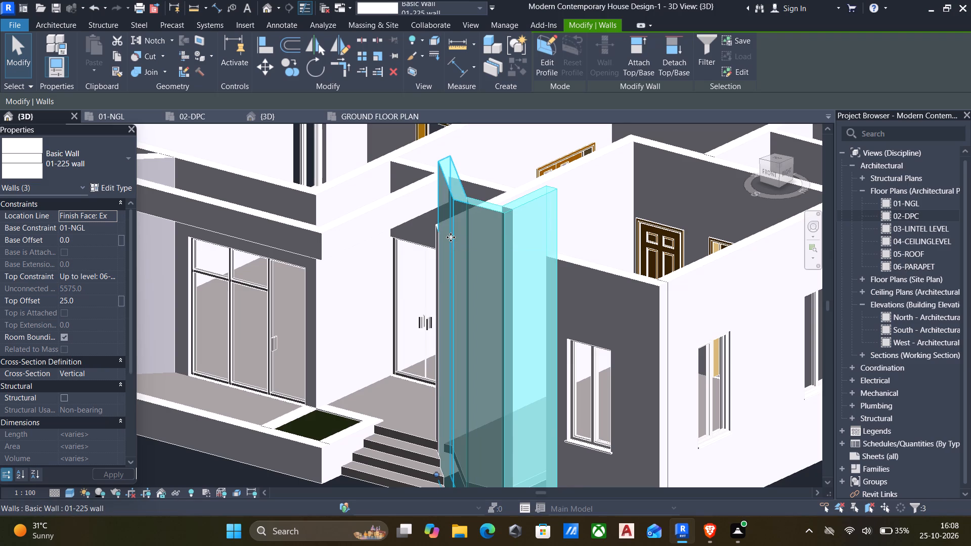
left_click(96, 238)
key("3")
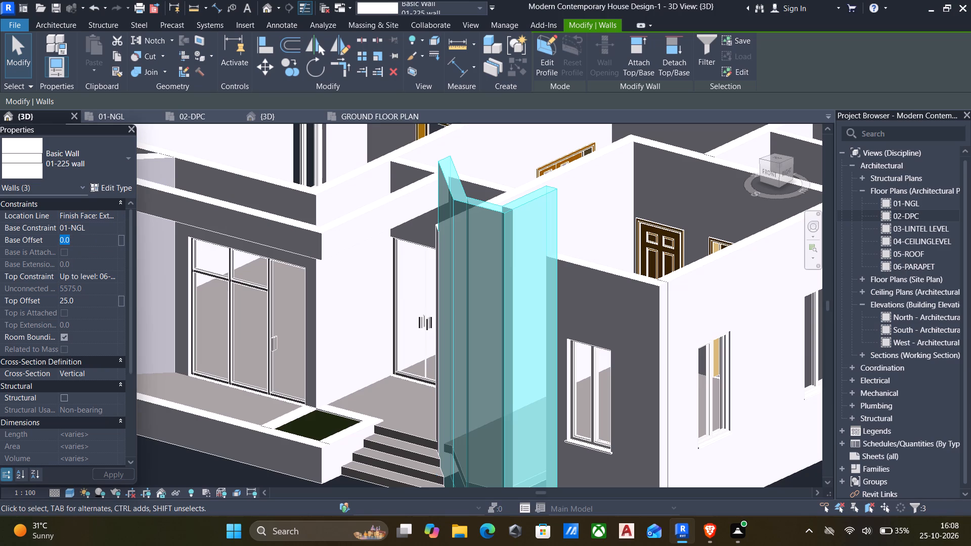
type("00")
key("BackSpace")
key("BackSpace")
key("BackSpace")
key("BackSpace")
key("BackSpace")
key("BackSpace")
key("BackSpace")
key("BackSpace")
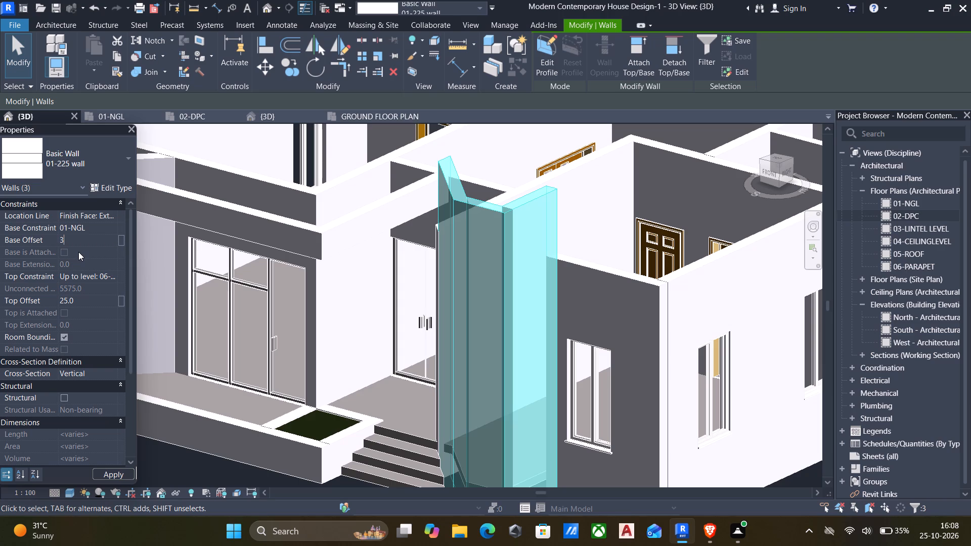
key("1")
key("BackSpace")
key("0")
left_click(89, 300)
type("3000")
key("BackSpace")
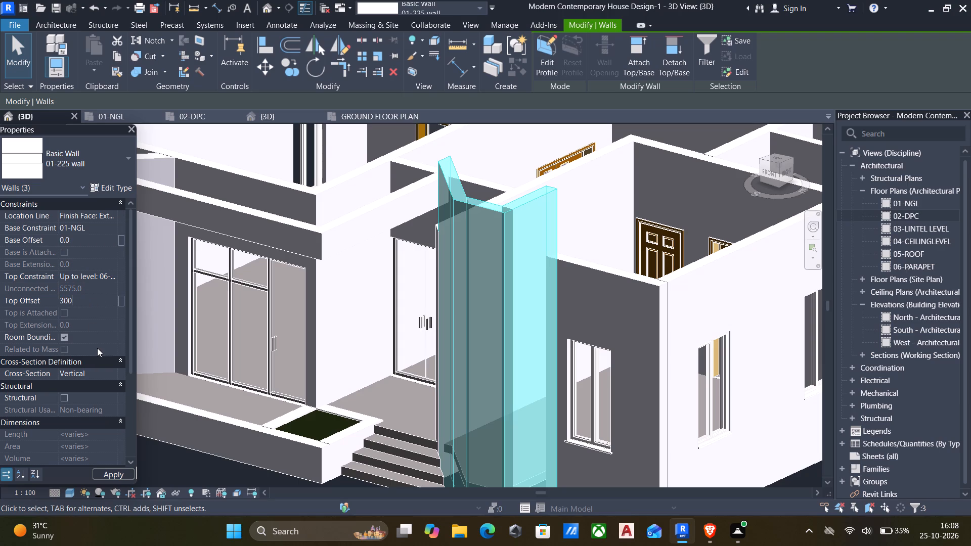
left_click(111, 476)
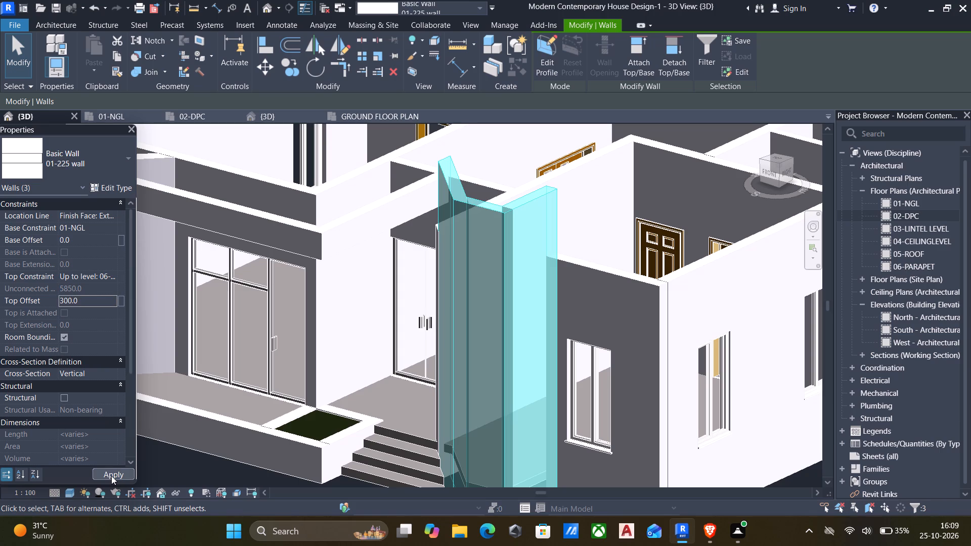
scroll(301, 395, "down", 6)
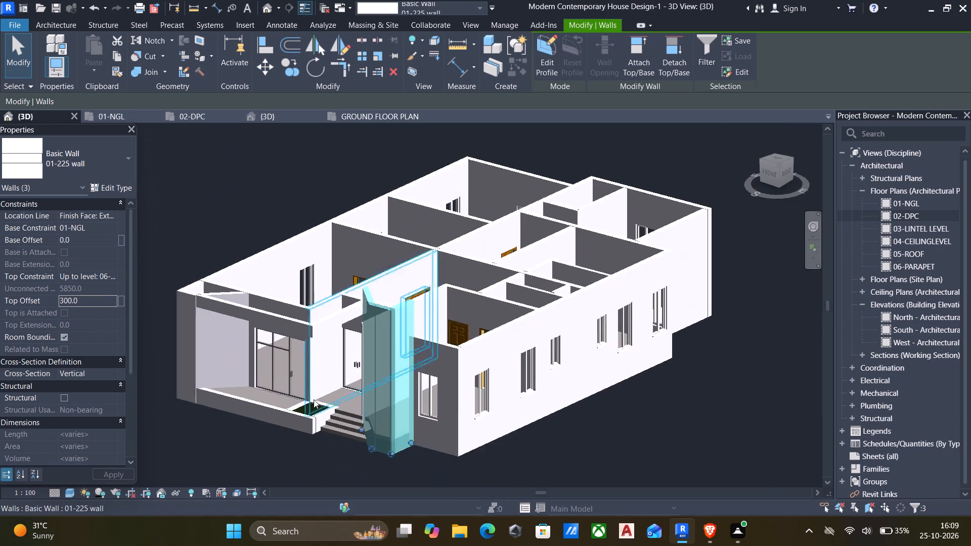
middle_click_drag(342, 370, 376, 306)
scroll(421, 372, "up", 4)
left_click(440, 422)
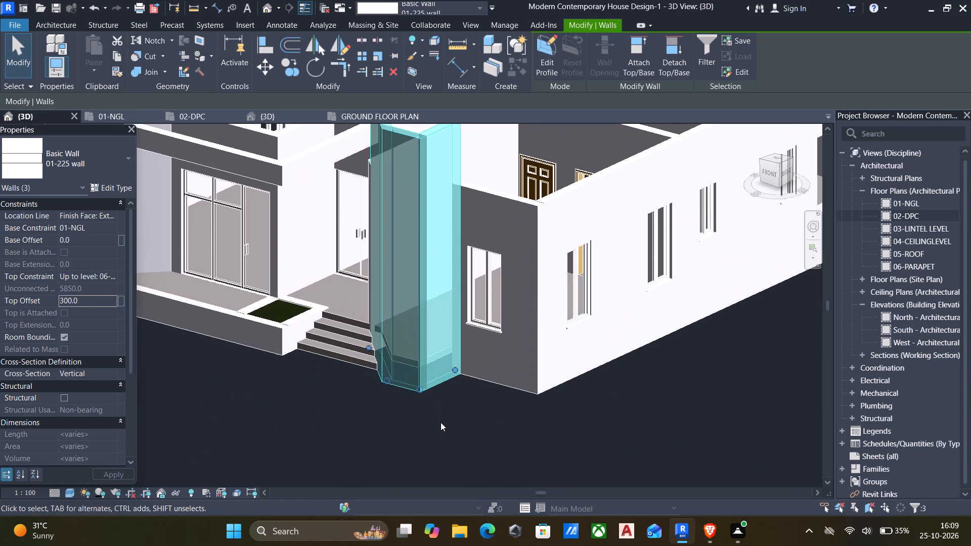
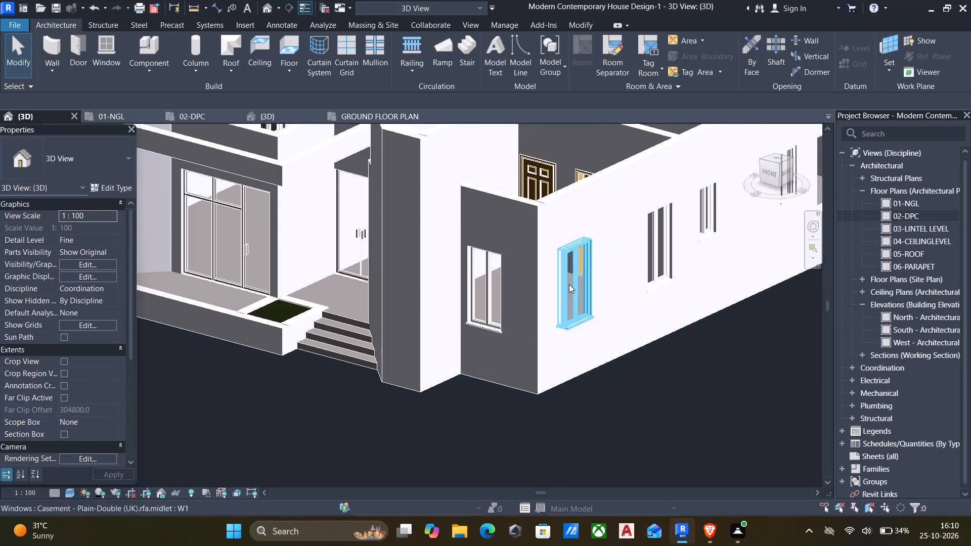
In the top view, start a 01-225 wall with a base offset of 900 and base constraint 05-ROOF.
scroll(549, 296, "down", 3)
middle_click_drag(542, 302, 432, 371, "shift")
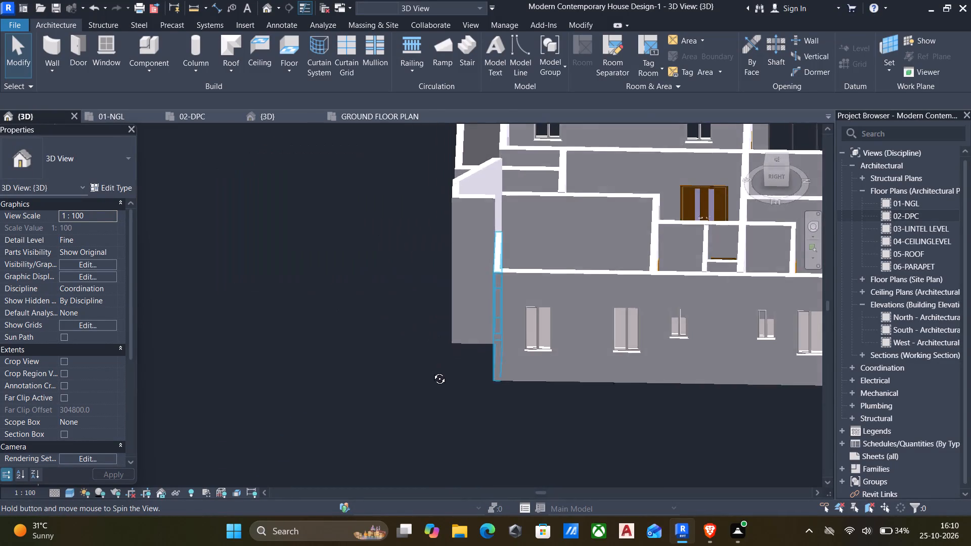
middle_click_drag(432, 371, 431, 392, "shift")
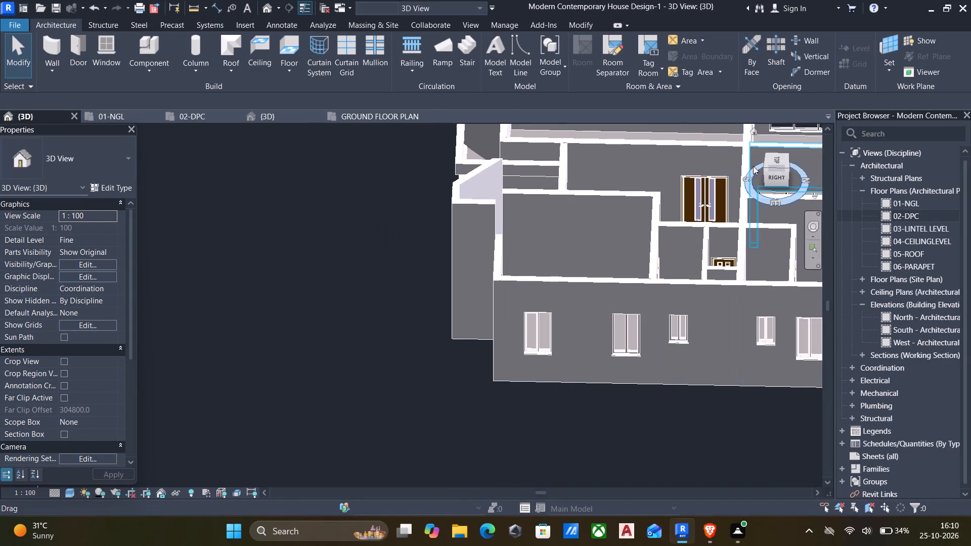
left_click(776, 159)
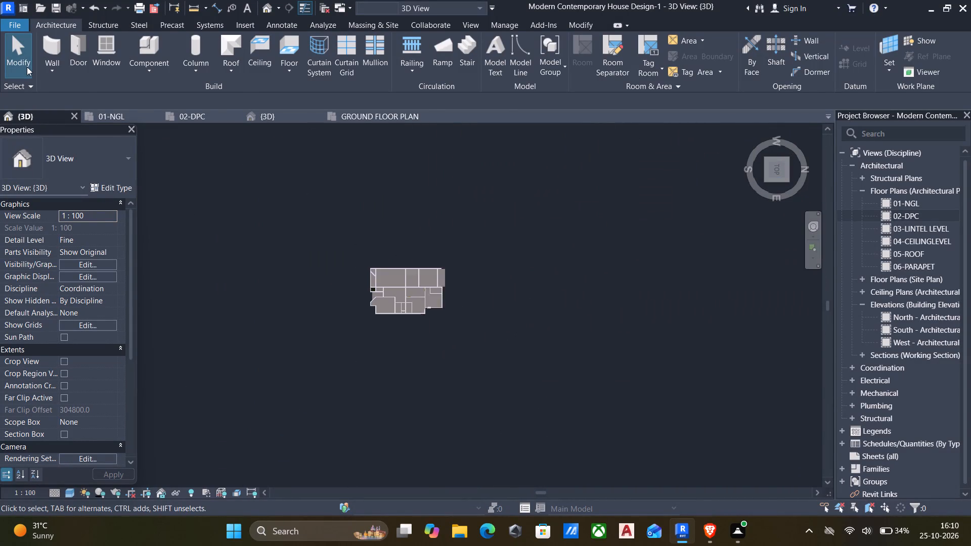
type("wa")
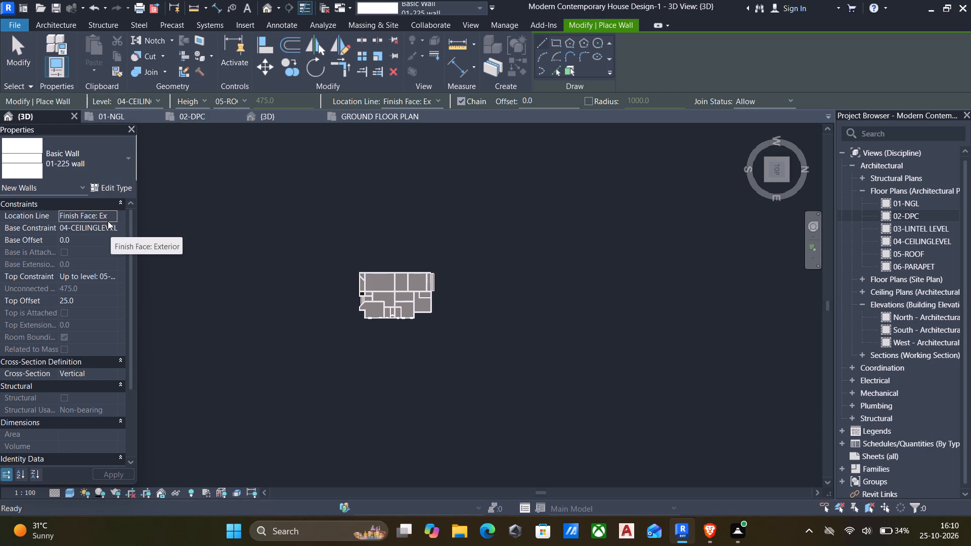
left_click(95, 235)
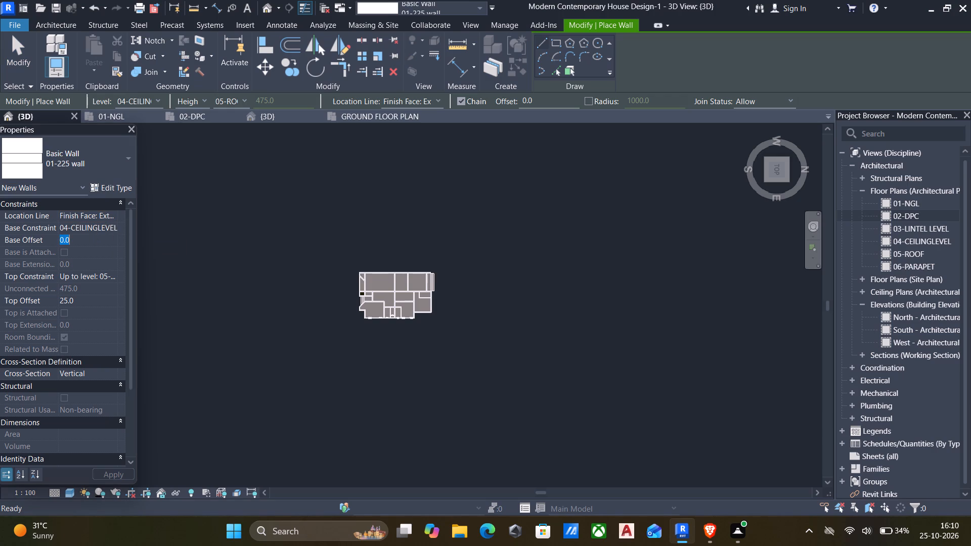
type("900")
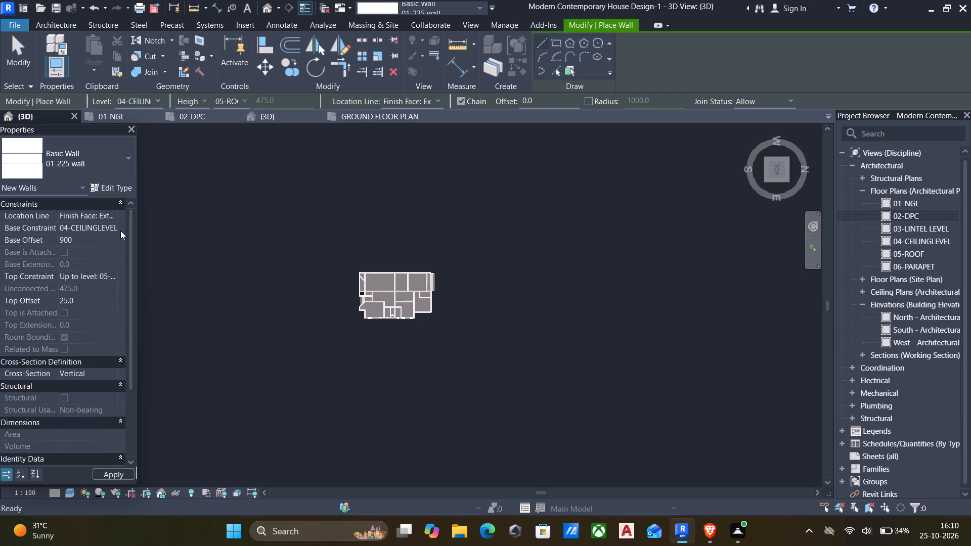
left_click(120, 222)
left_click(118, 224)
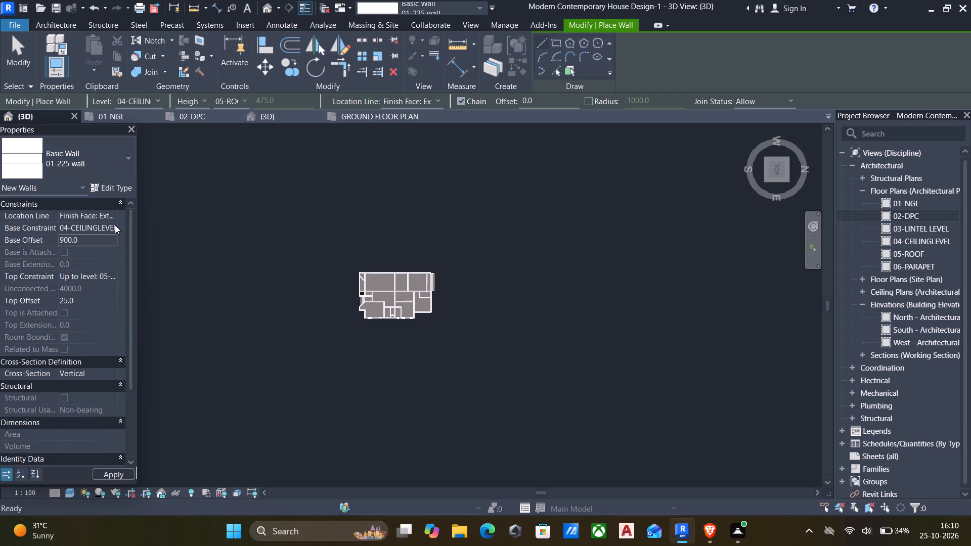
left_click(115, 225)
left_click(72, 279)
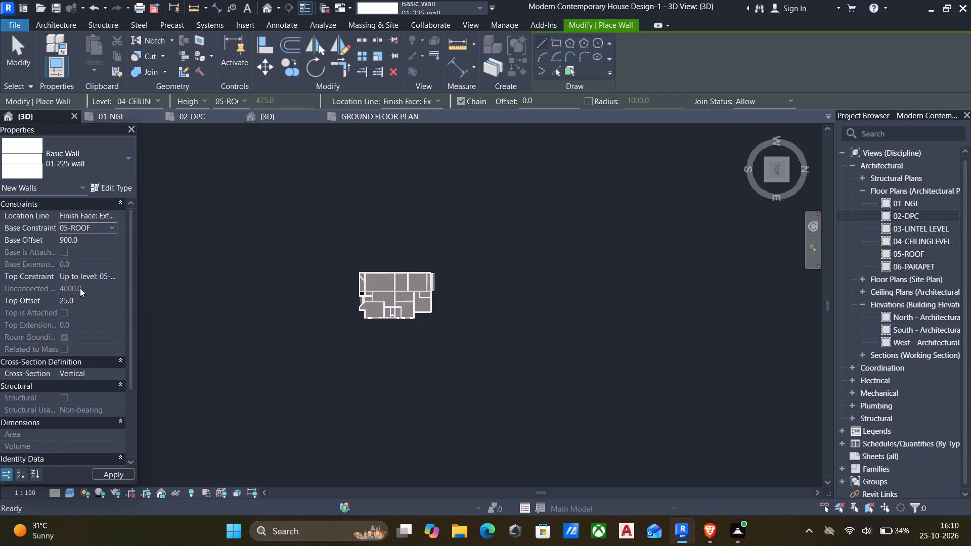
Set the new wall's top constraint to level 06-PARAPET and its top offset to 0.
left_click(111, 277)
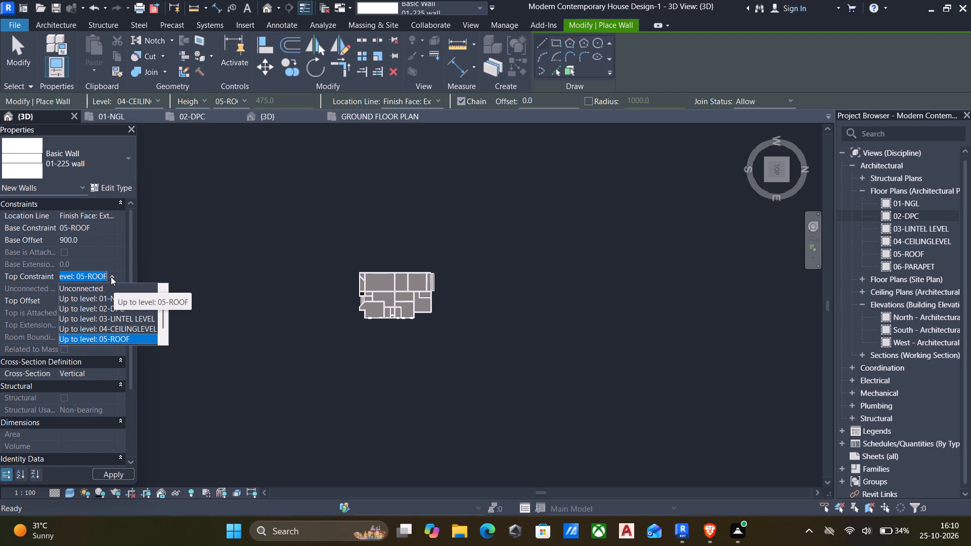
scroll(113, 324, "down", 4)
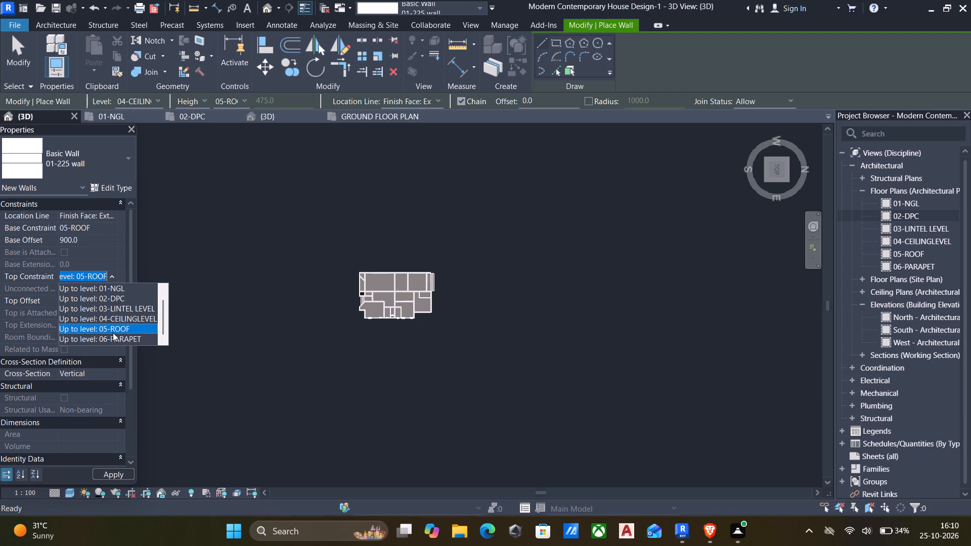
left_click(113, 333)
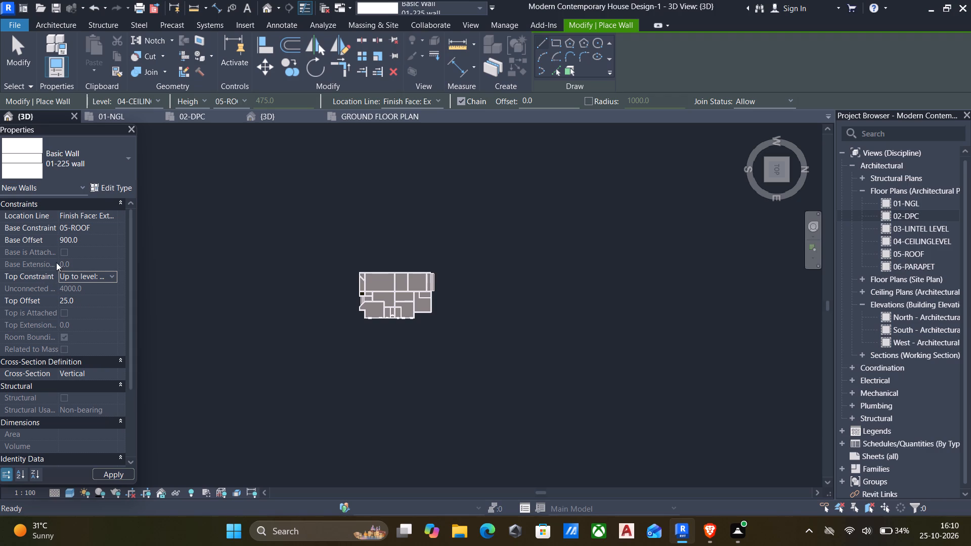
left_click(115, 276)
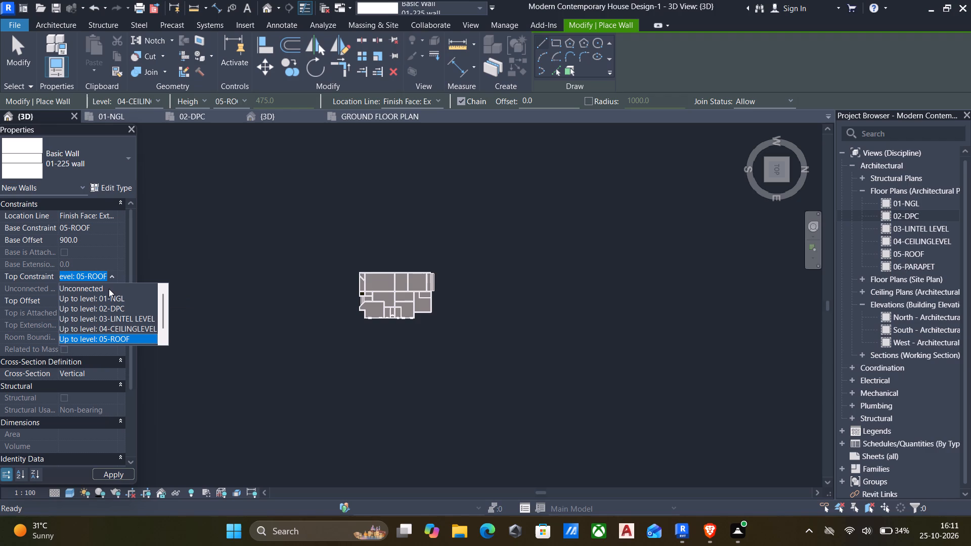
scroll(80, 318, "down", 4)
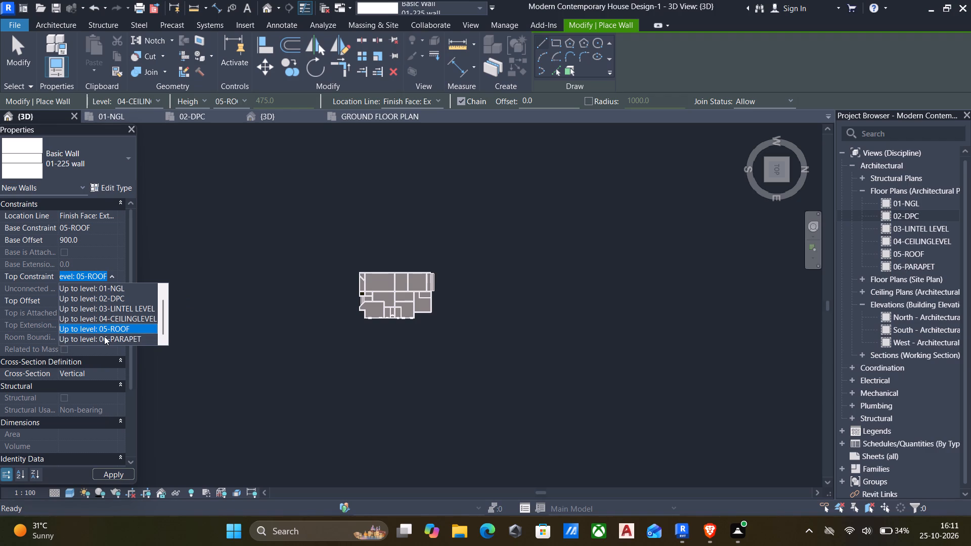
left_click(104, 337)
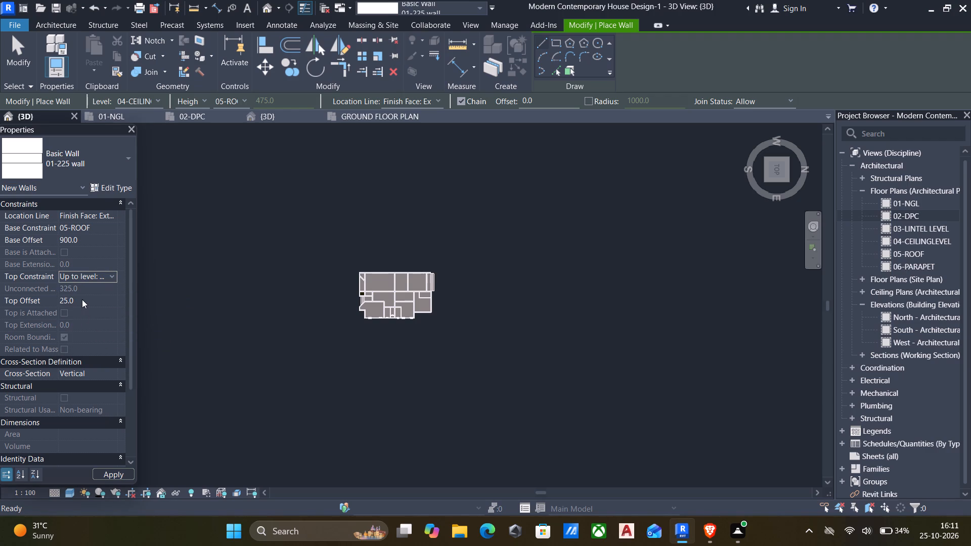
left_click(82, 299)
key("0")
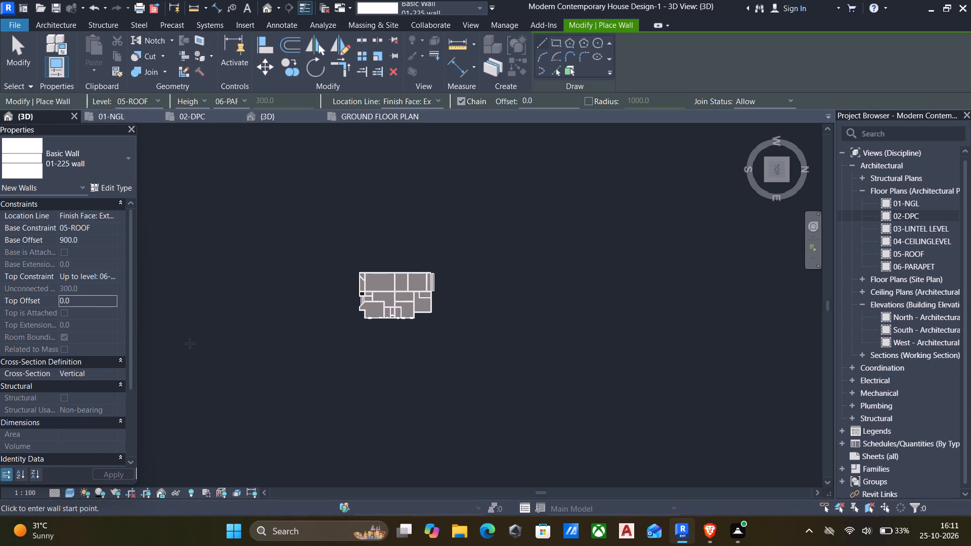
Draw a wall about 2747 mm long across the front of the entrance steps, from the diagonal wall's outer corner to the planter wall's corner.
scroll(382, 311, "up", 2)
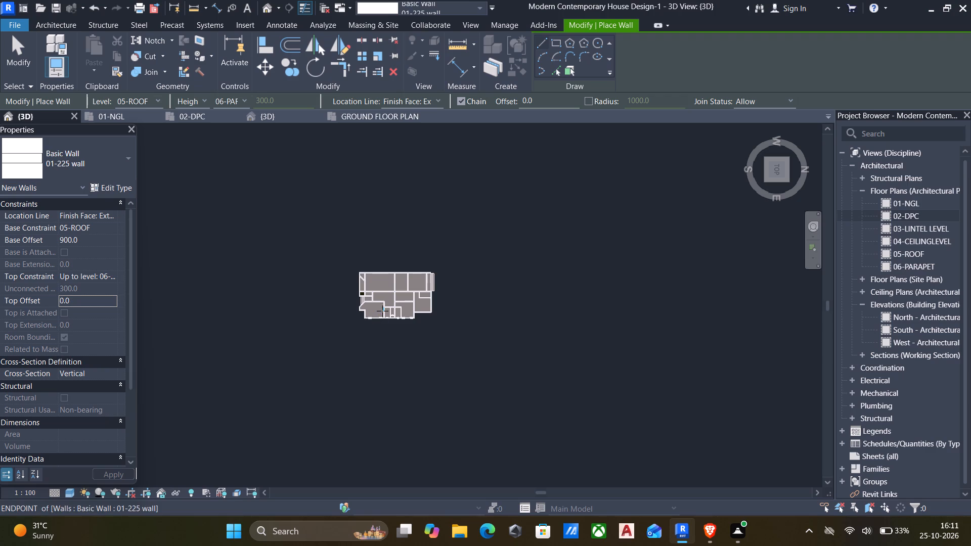
scroll(382, 311, "up", 2)
scroll(274, 288, "up", 8)
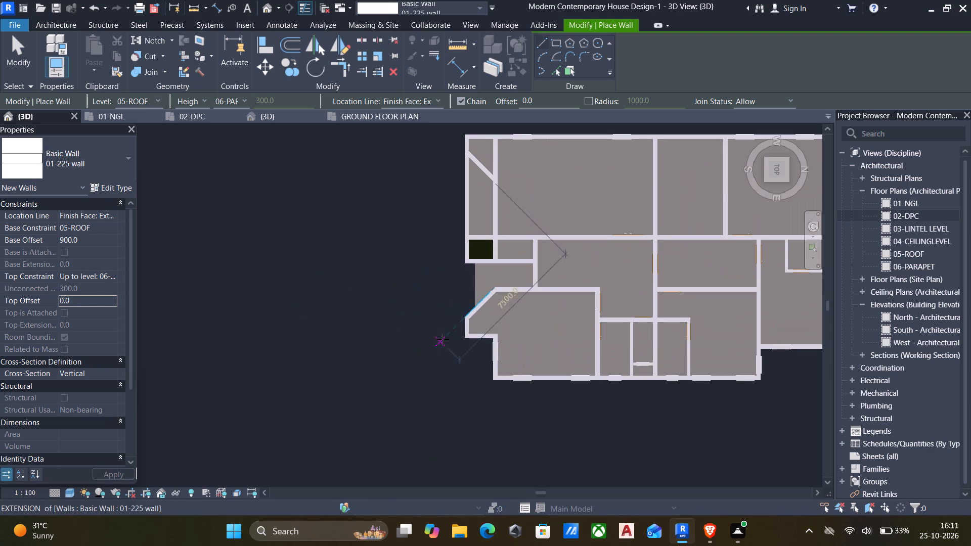
scroll(459, 321, "up", 4)
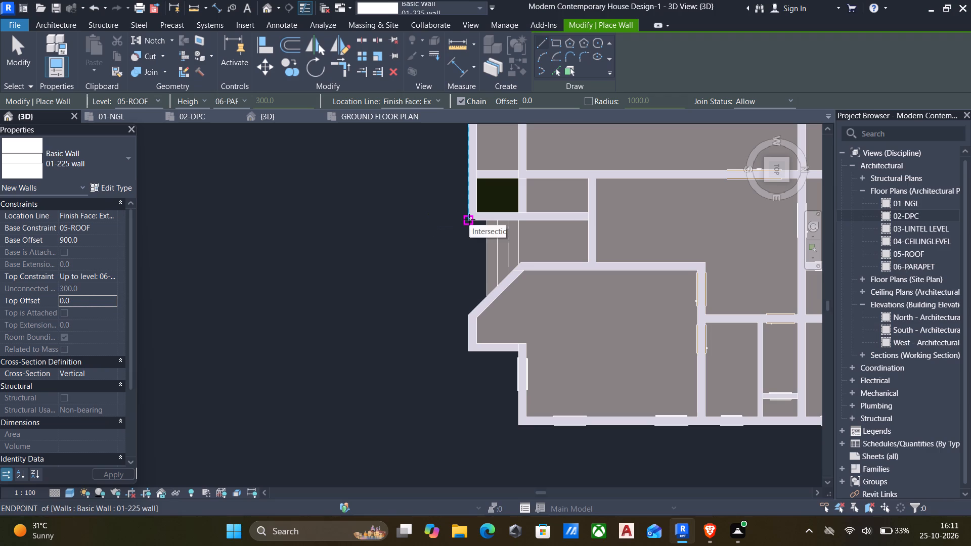
scroll(469, 306, "up", 4)
left_click(466, 322)
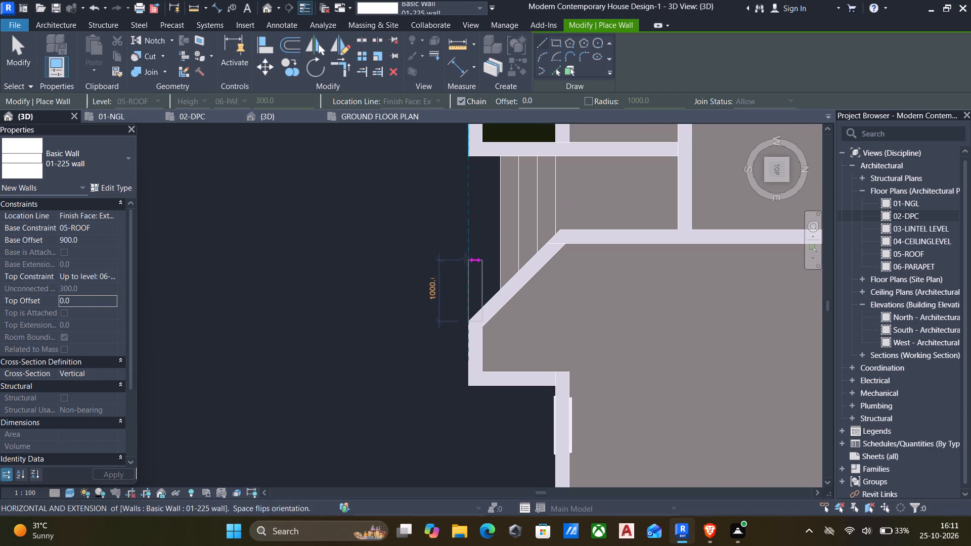
left_click(462, 157)
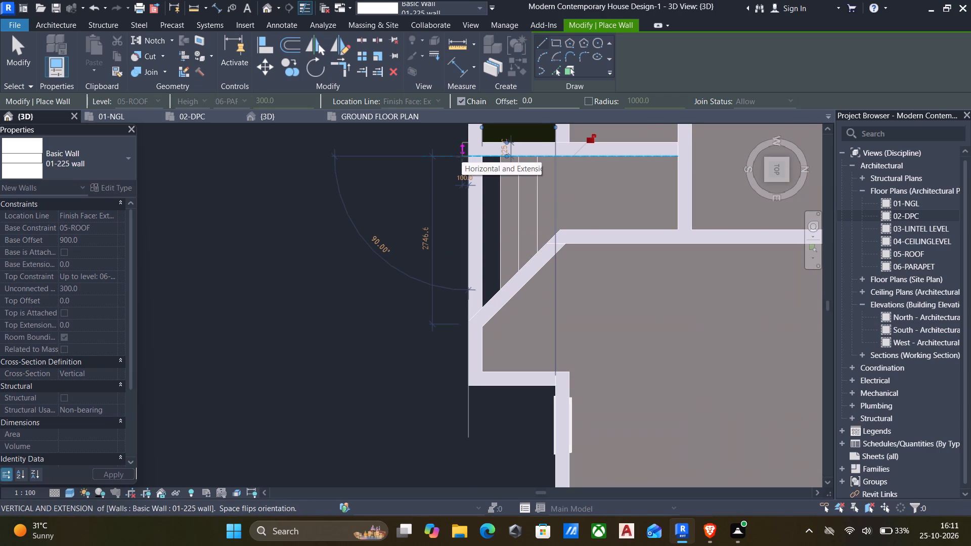
key("Escape")
Extend the wall across the entrance steps past the planter to the cross wall on its west side, making it 4000 mm long.
middle_click_drag(596, 213, 569, 263)
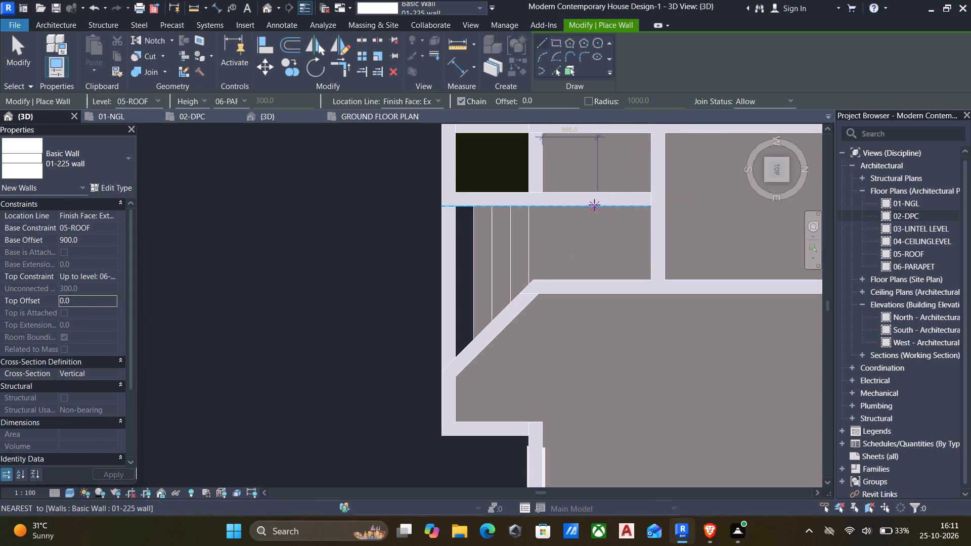
middle_click_drag(591, 211, 584, 273)
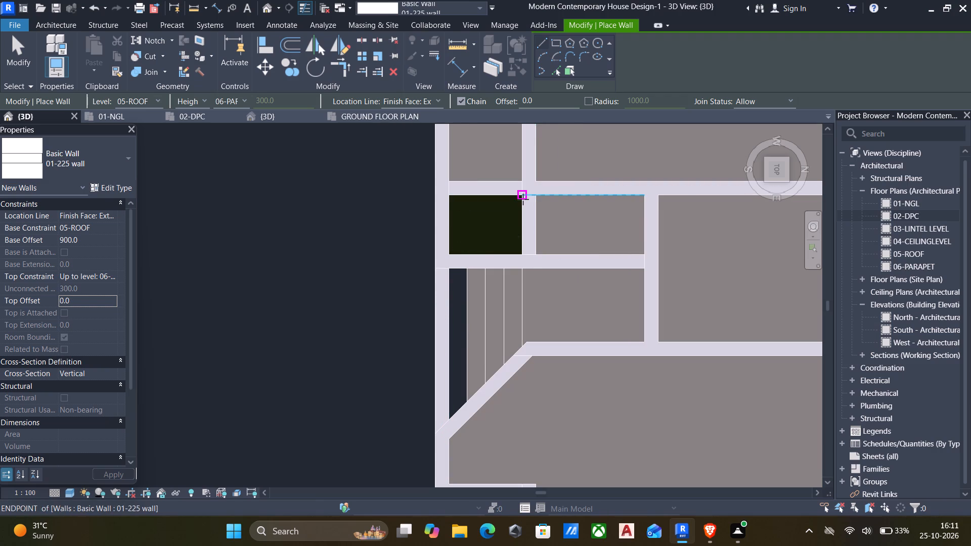
key("Escape")
left_click(438, 304)
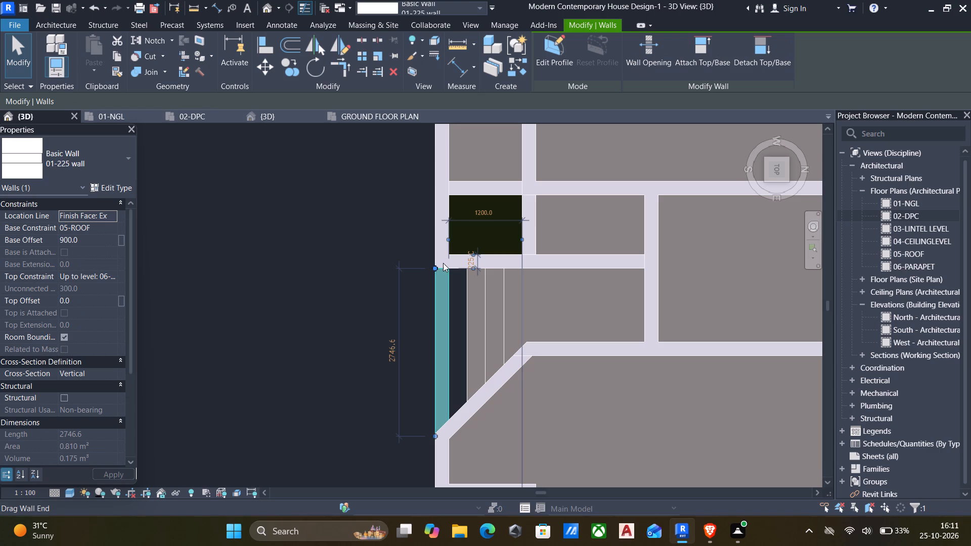
left_click_drag(435, 267, 442, 191)
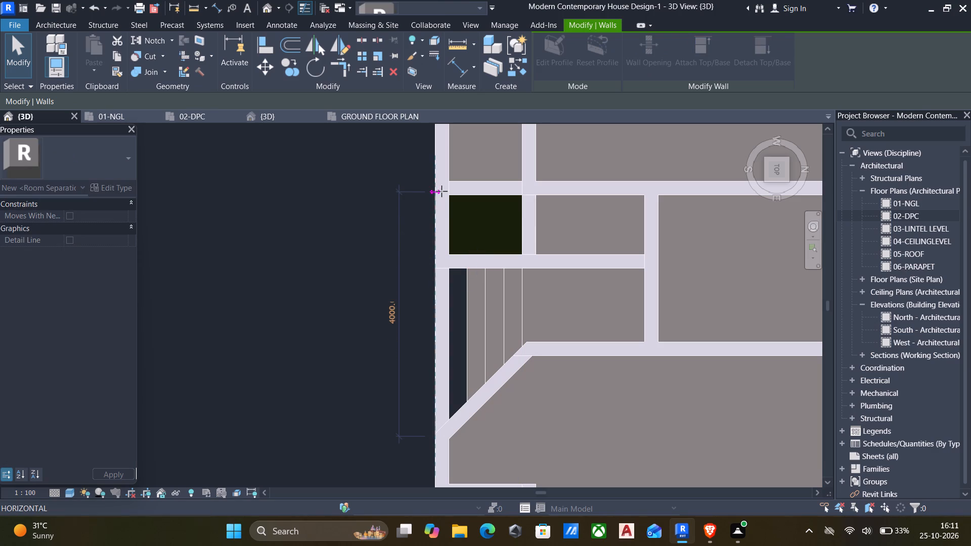
left_click_drag(442, 191, 442, 189)
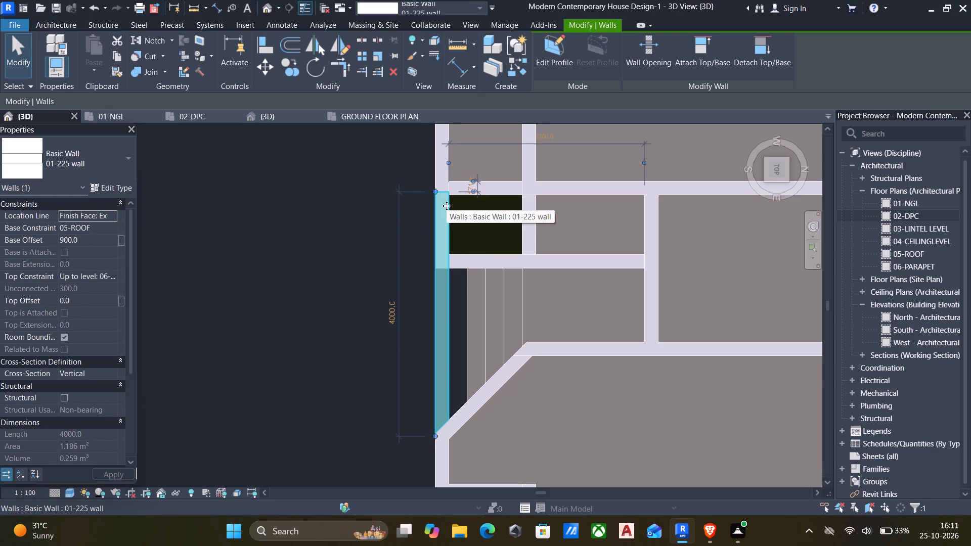
Create a similar wall about 1312 mm long along the planter's west edge, ending at the extended front wall.
type("cs")
left_click(523, 196)
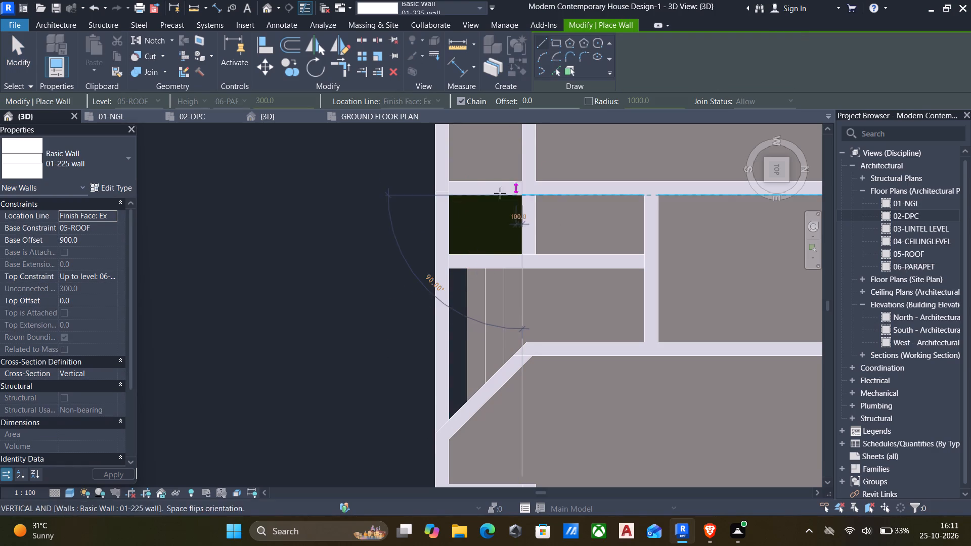
left_click(448, 192)
key("Escape")
key("Escape")
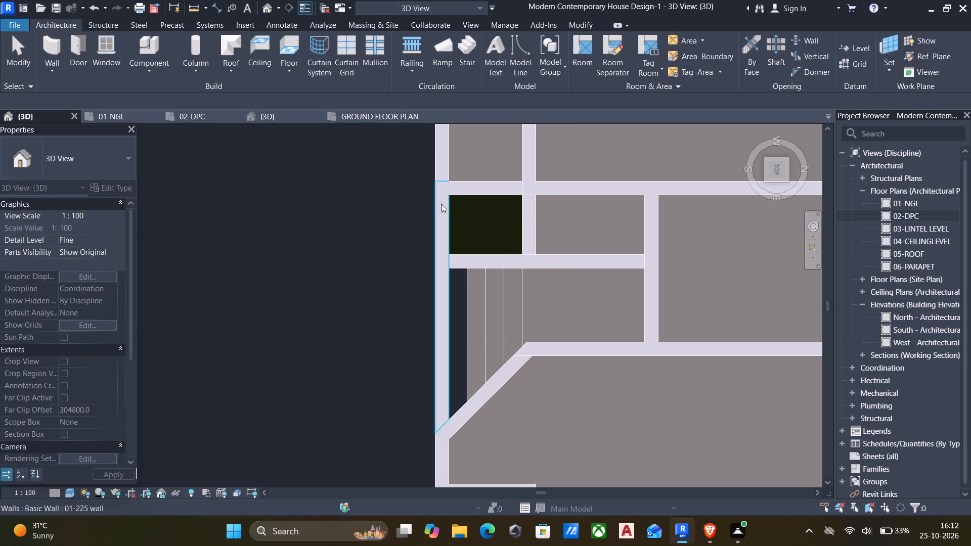
left_click(441, 204)
key("Escape")
left_click(469, 193)
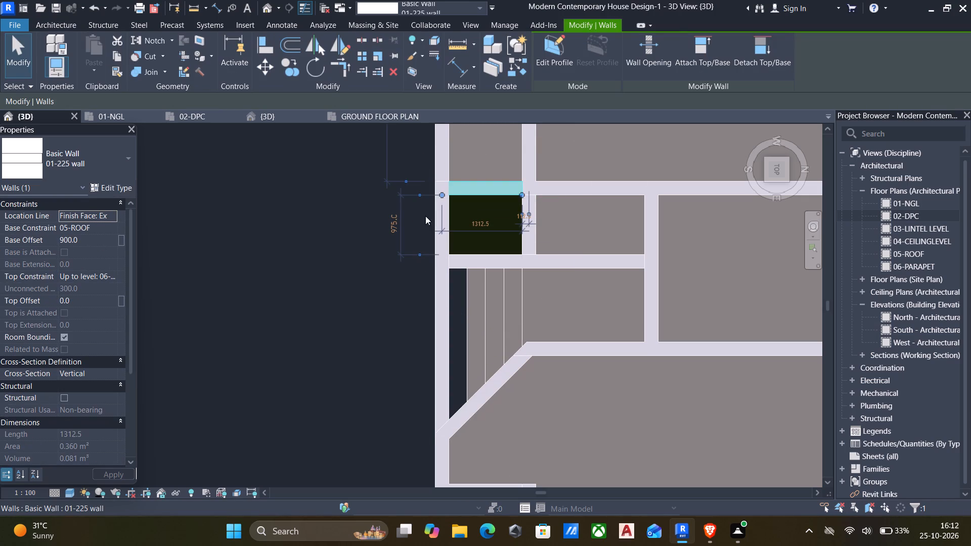
key("Escape")
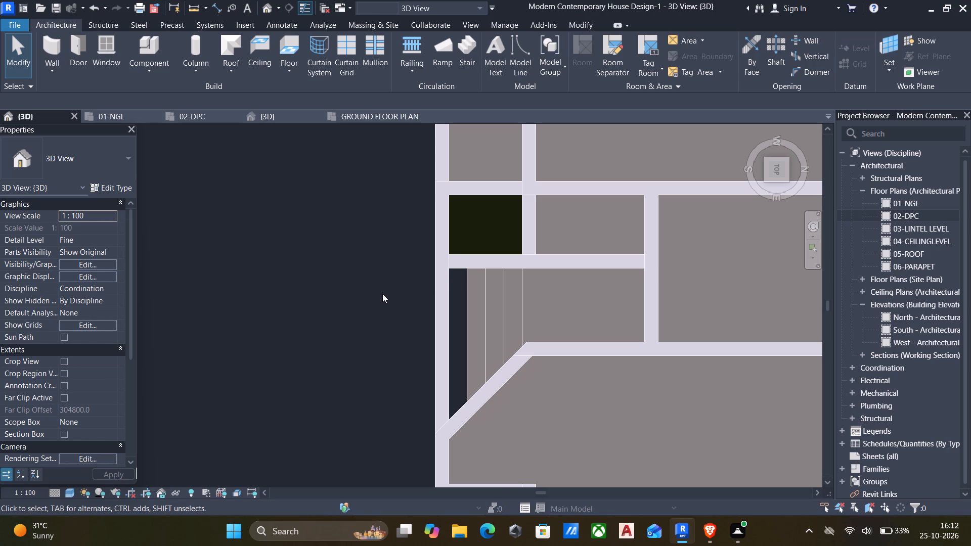
Start a new 01-225 wall with its location line at Wall Centerline and its base offset at 0.
scroll(382, 294, "down", 4)
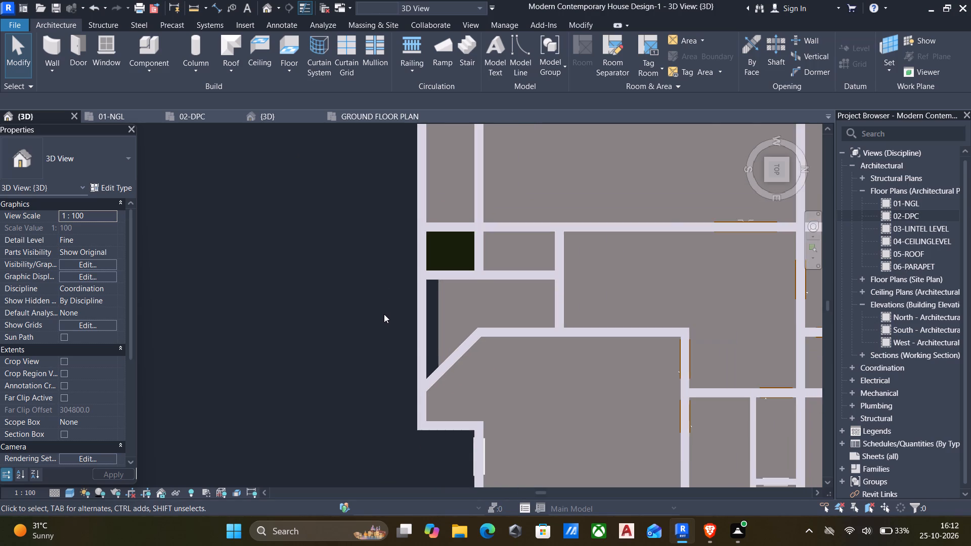
scroll(384, 314, "down", 4)
middle_click_drag(396, 405, 378, 387)
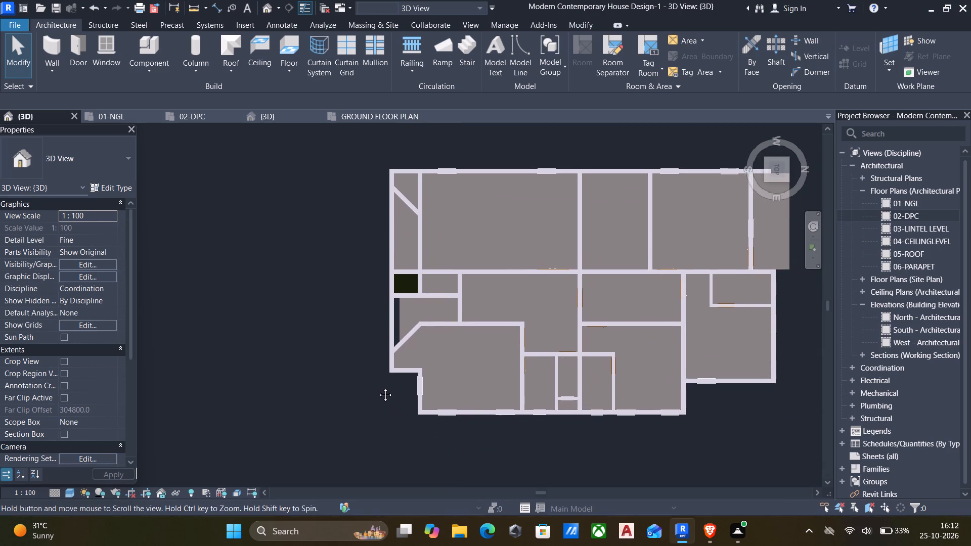
middle_click_drag(378, 387, 374, 379)
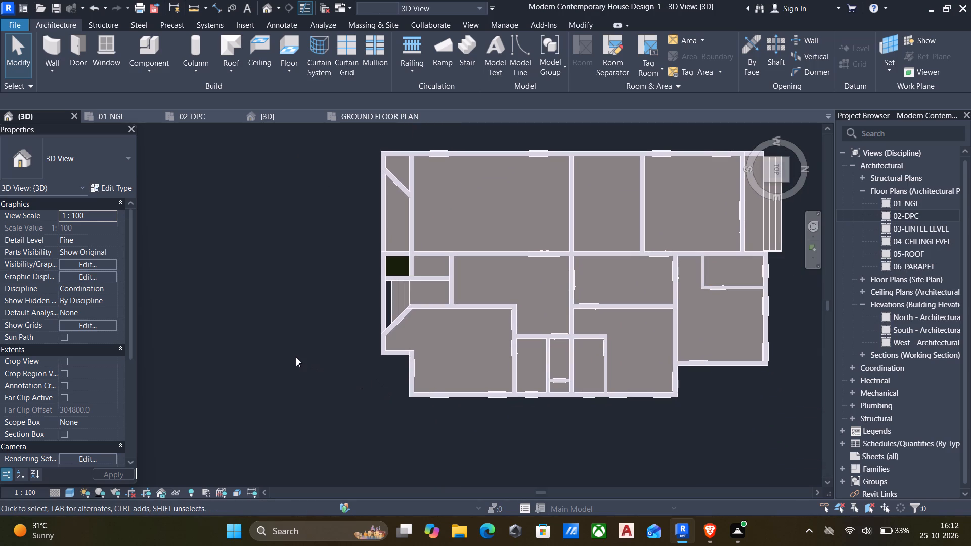
key("w")
key("a")
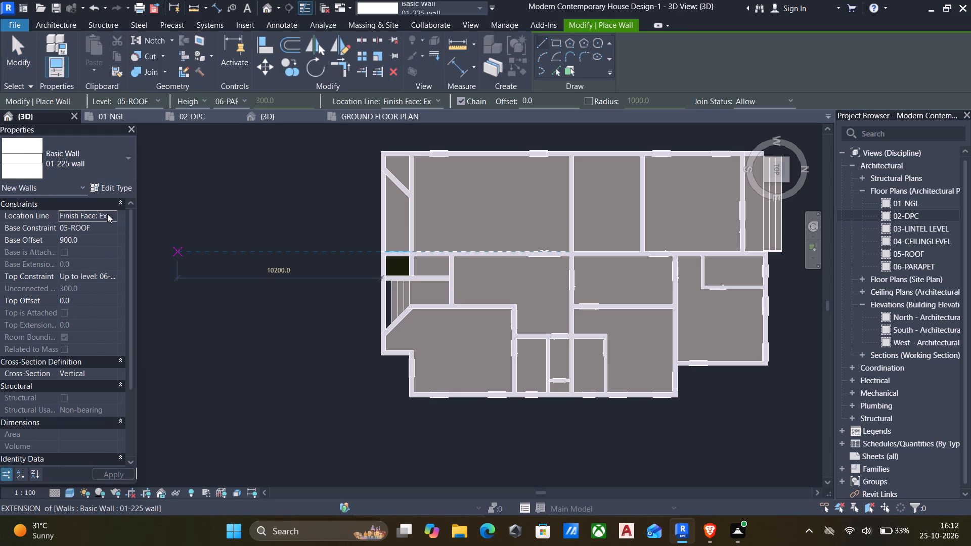
left_click(107, 214)
left_click(115, 218)
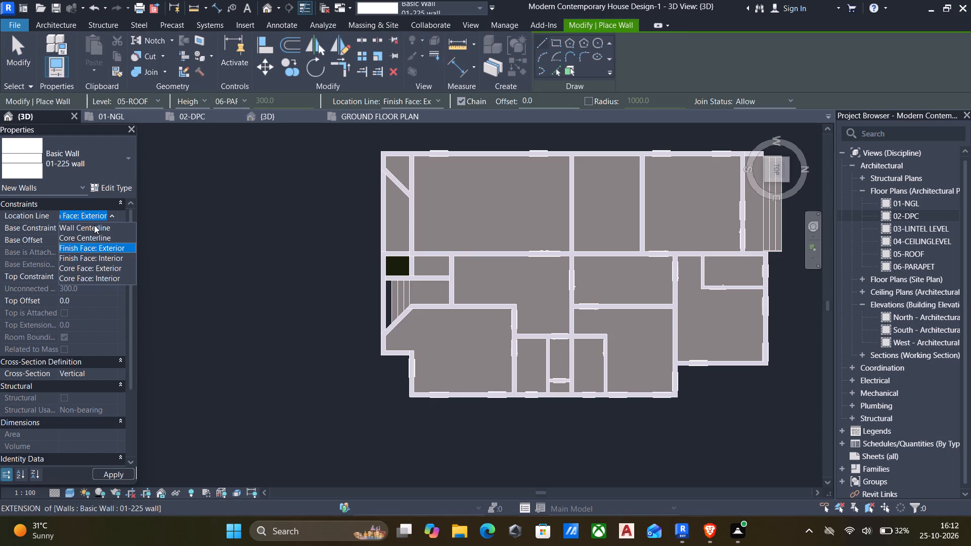
left_click(94, 225)
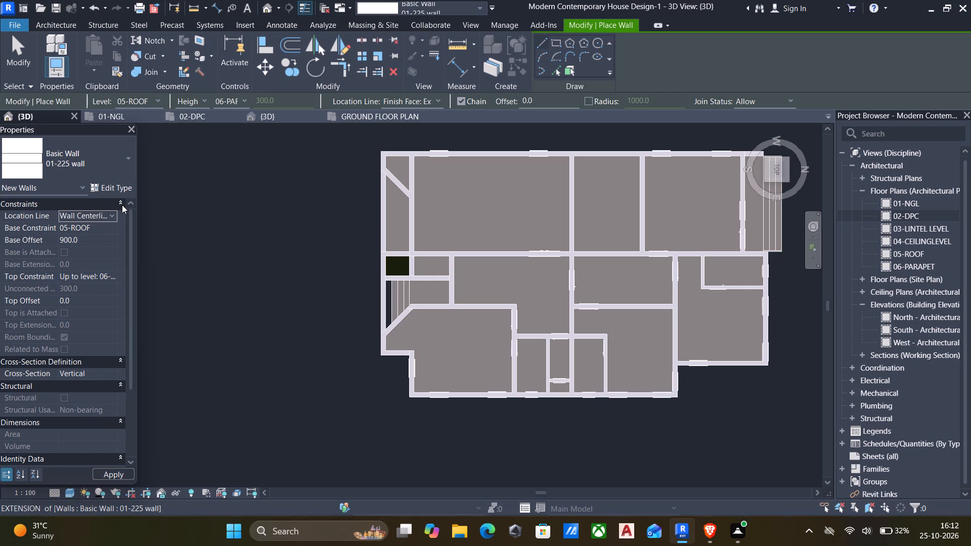
left_click(96, 243)
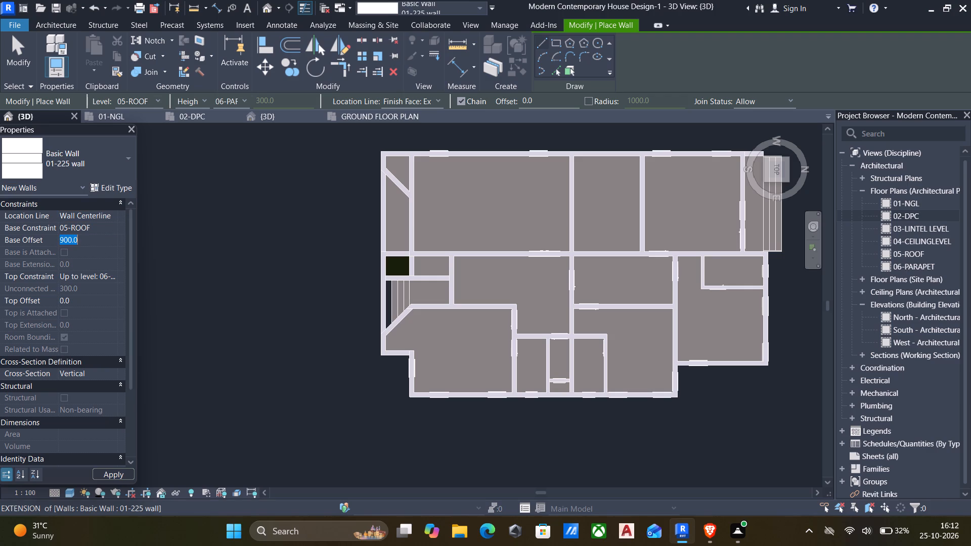
key("0")
Draw a wall from the planter's west cross wall westward along the existing wall's centerline to the house's west exterior wall.
scroll(282, 326, "down", 2)
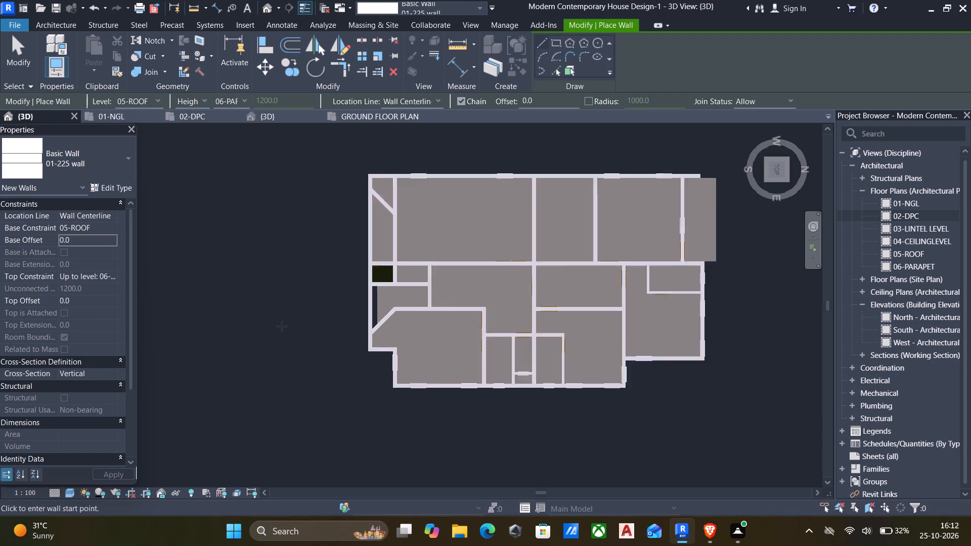
scroll(282, 326, "down", 3)
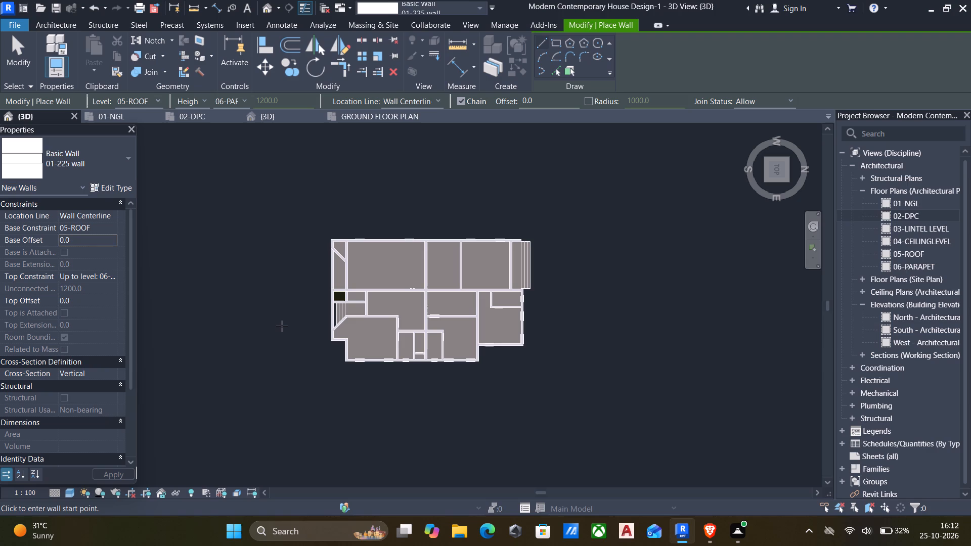
scroll(282, 326, "down", 6)
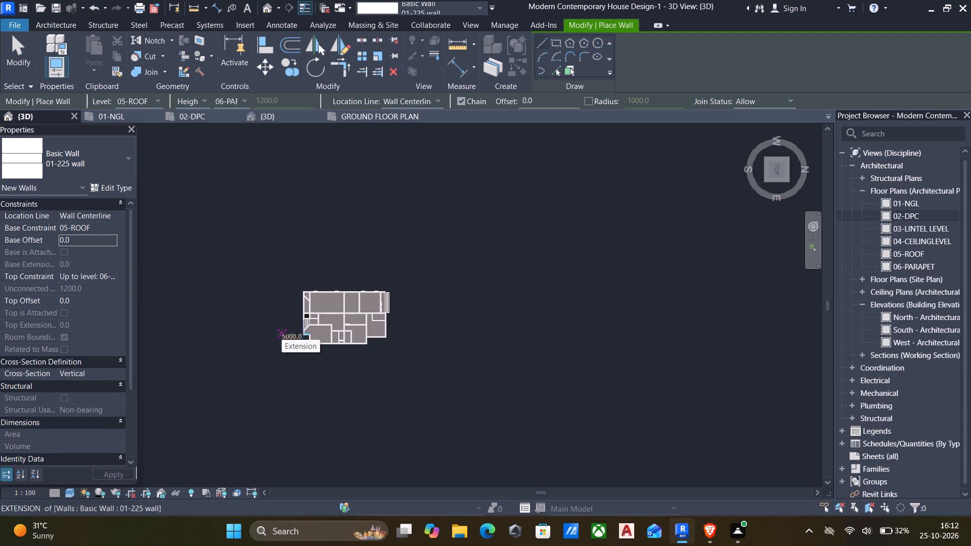
scroll(297, 320, "up", 8)
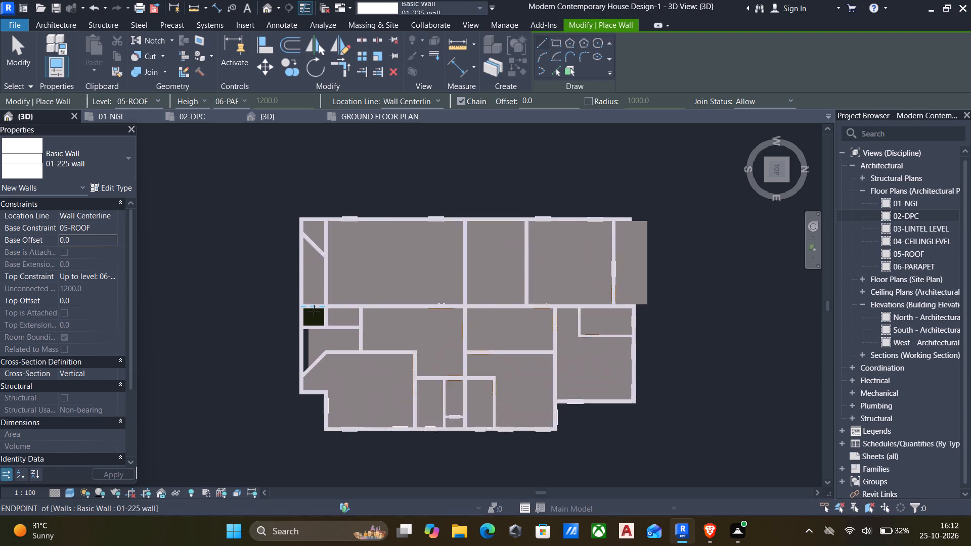
scroll(314, 310, "up", 13)
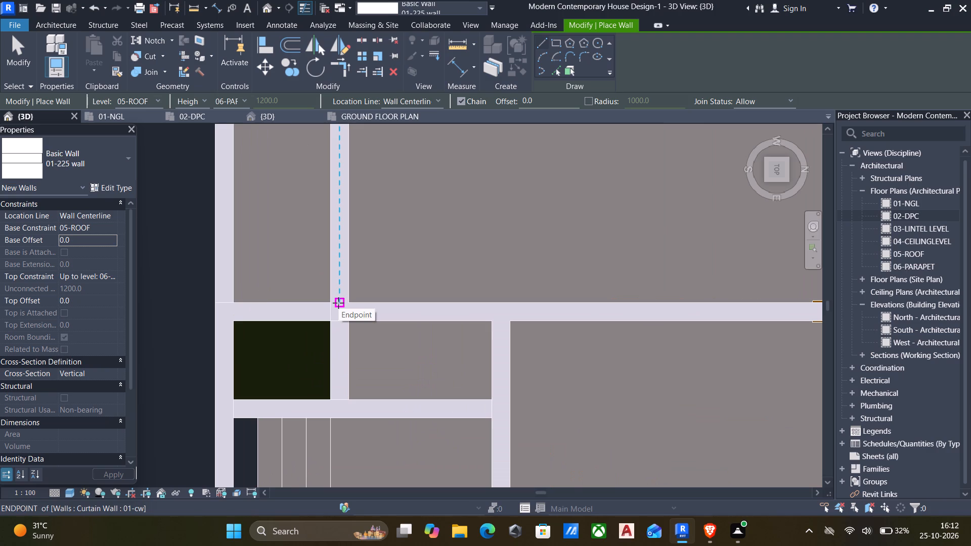
left_click(338, 303)
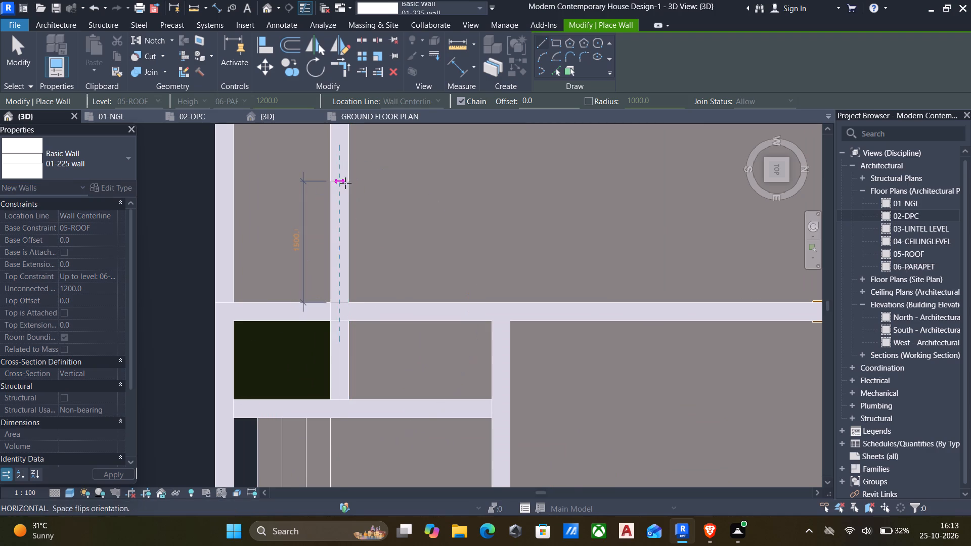
middle_click_drag(341, 179, 333, 301)
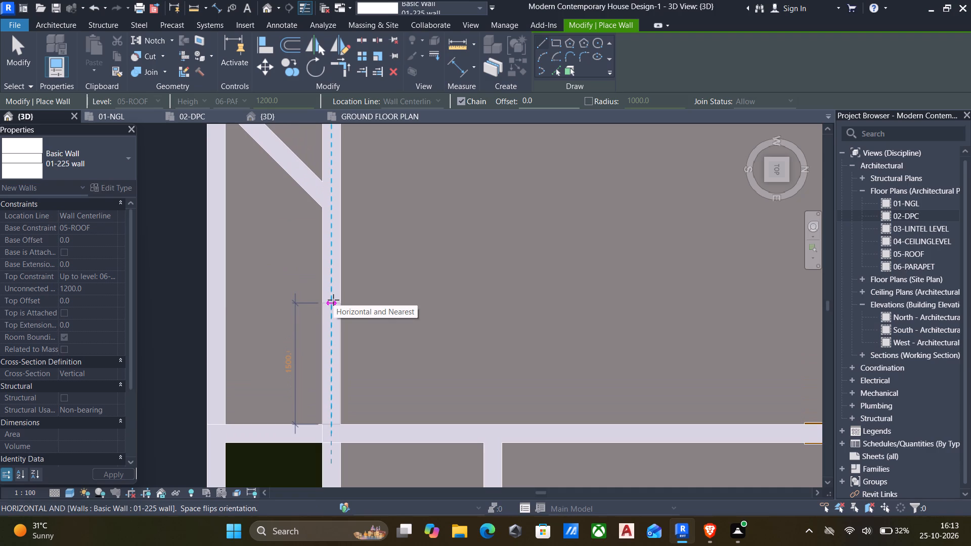
scroll(338, 276, "up", 1)
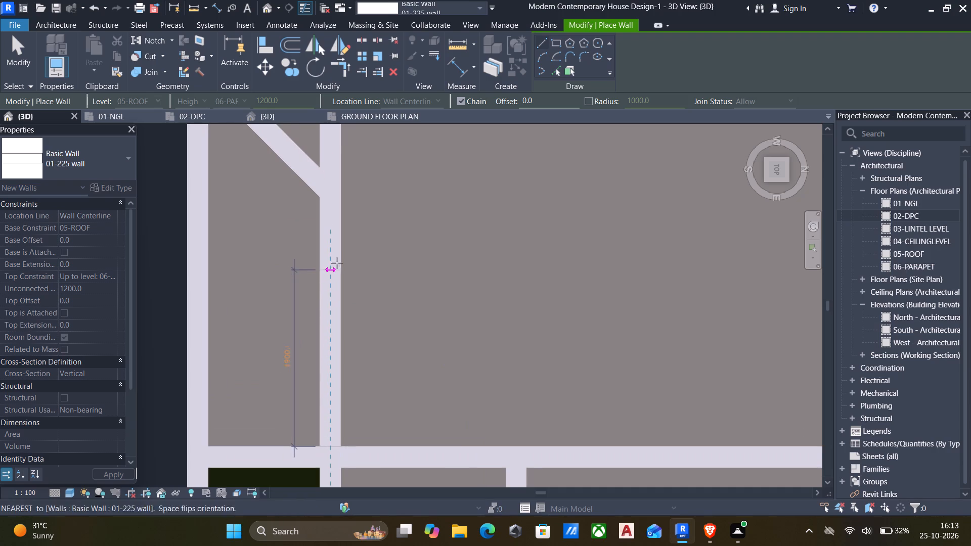
middle_click_drag(337, 245, 326, 505)
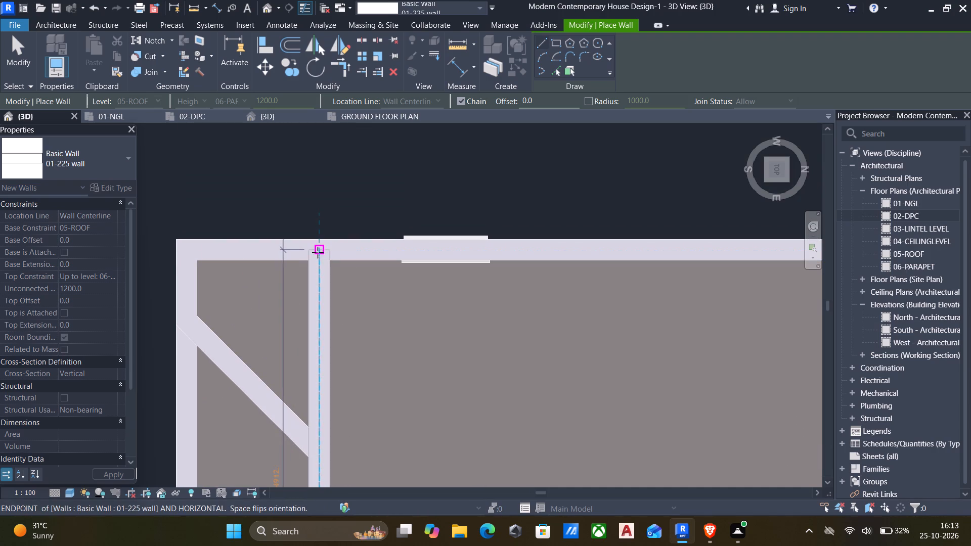
left_click(319, 248)
Continue the wall north along the west exterior wall for about 16600 mm, ending at the cross wall before the north steps.
scroll(510, 247, "down", 6)
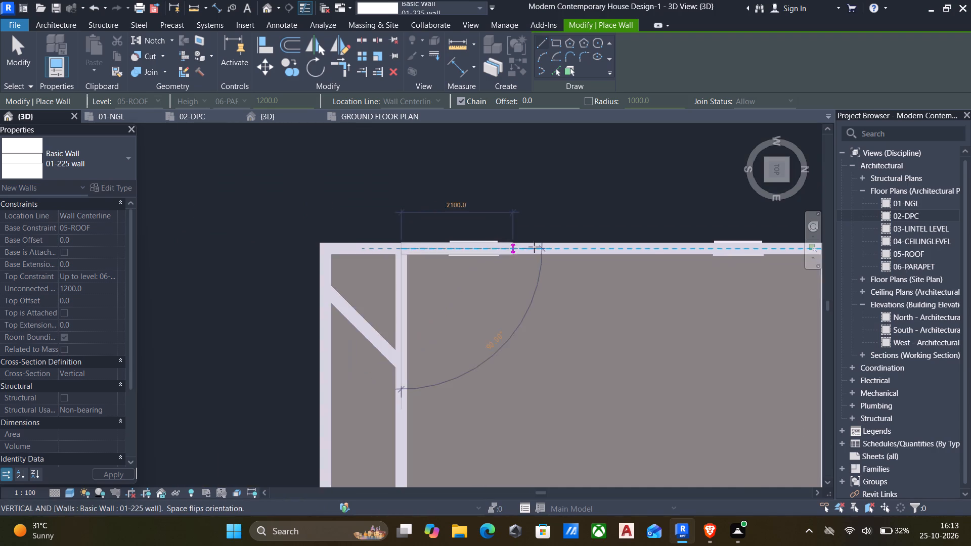
middle_click_drag(535, 247, 330, 304)
scroll(508, 310, "down", 3)
scroll(703, 303, "down", 1)
middle_click_drag(702, 303, 585, 314)
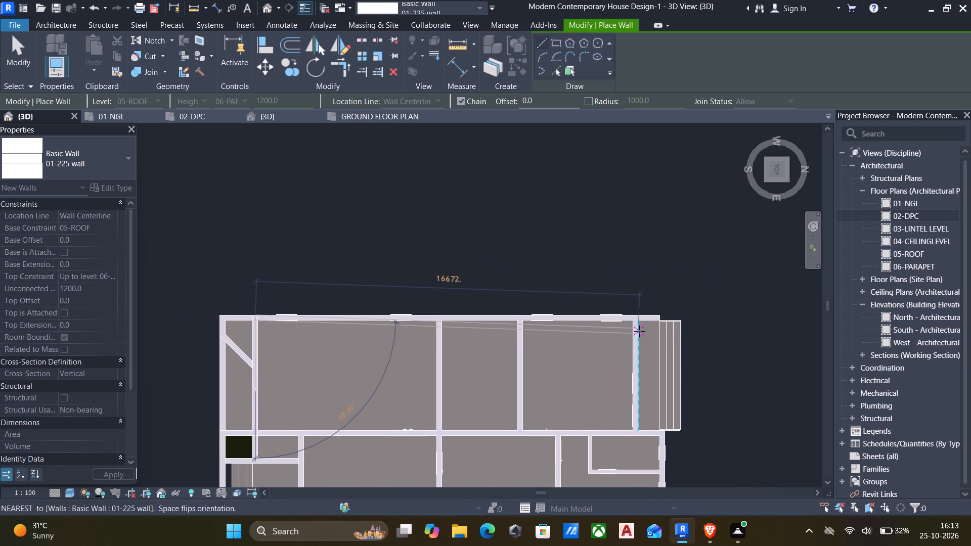
scroll(638, 318, "up", 4)
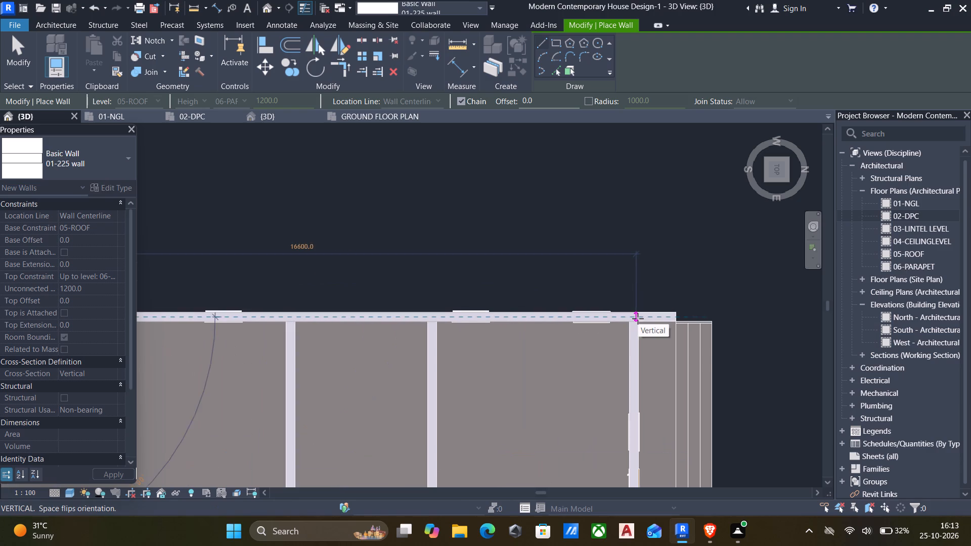
left_click(638, 318)
key("Escape")
Draw a wall about 2100 mm long from the recessed southeast corner eastward to the east exterior wall.
scroll(620, 326, "down", 5)
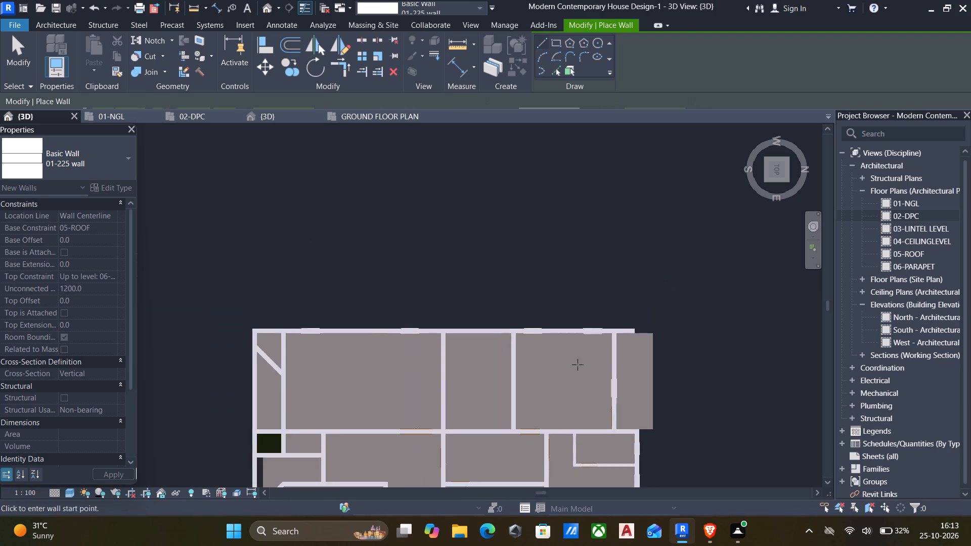
middle_click_drag(578, 365, 591, 261)
middle_click_drag(475, 356, 490, 268)
scroll(311, 356, "up", 5)
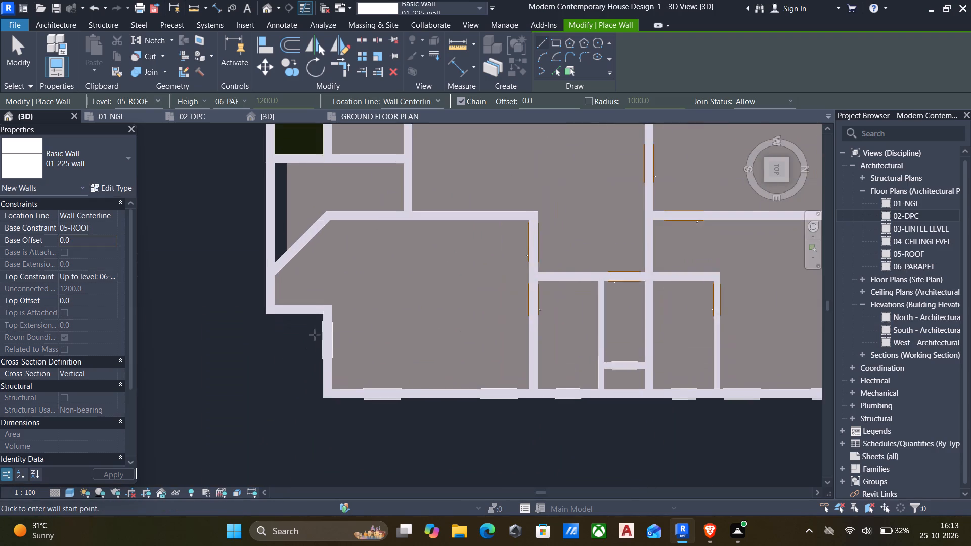
scroll(319, 324, "up", 5)
left_click(336, 293)
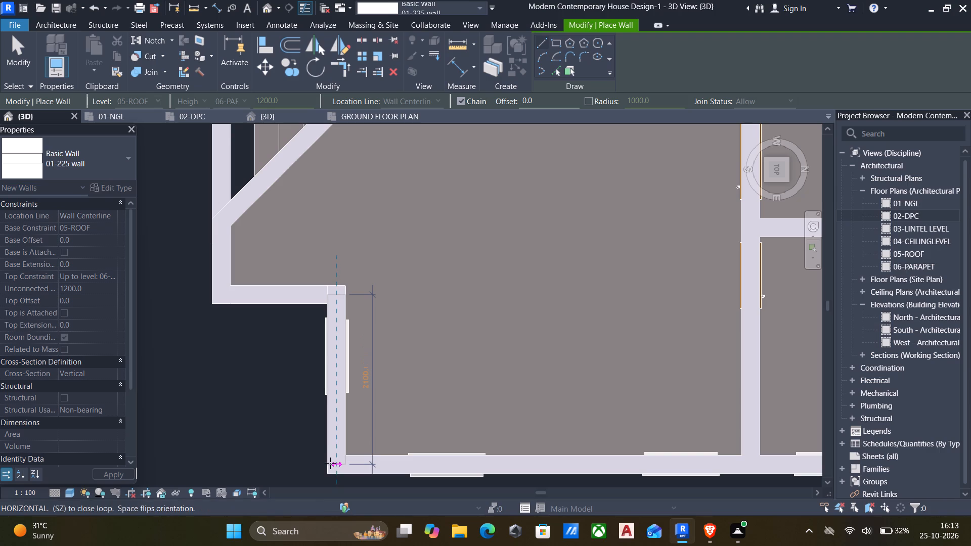
double_click(336, 461)
Draw a wall about 1575 mm long from the east exterior wall's north corner westward to the northeast room's east wall.
scroll(359, 463, "down", 4)
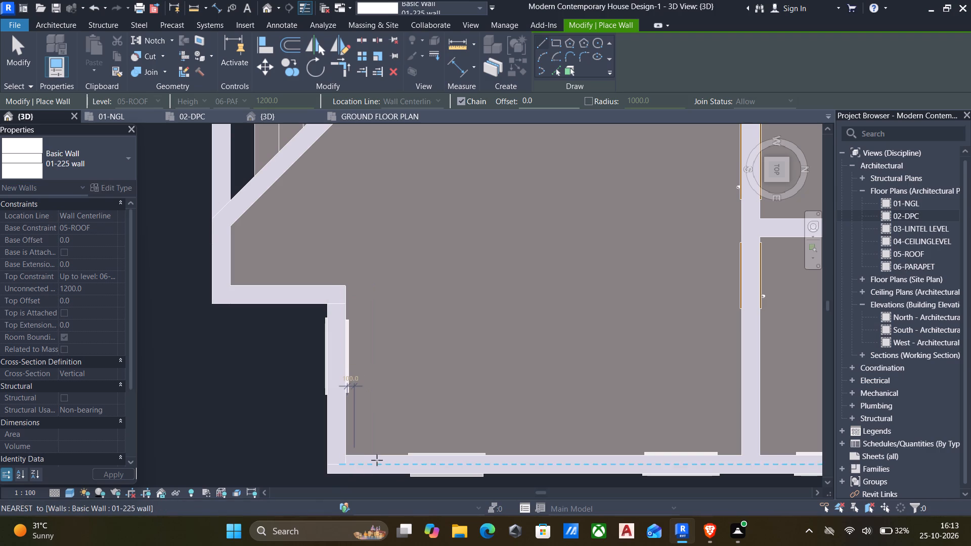
middle_click_drag(464, 446, 396, 329)
scroll(496, 337, "down", 3)
middle_click_drag(572, 333, 416, 345)
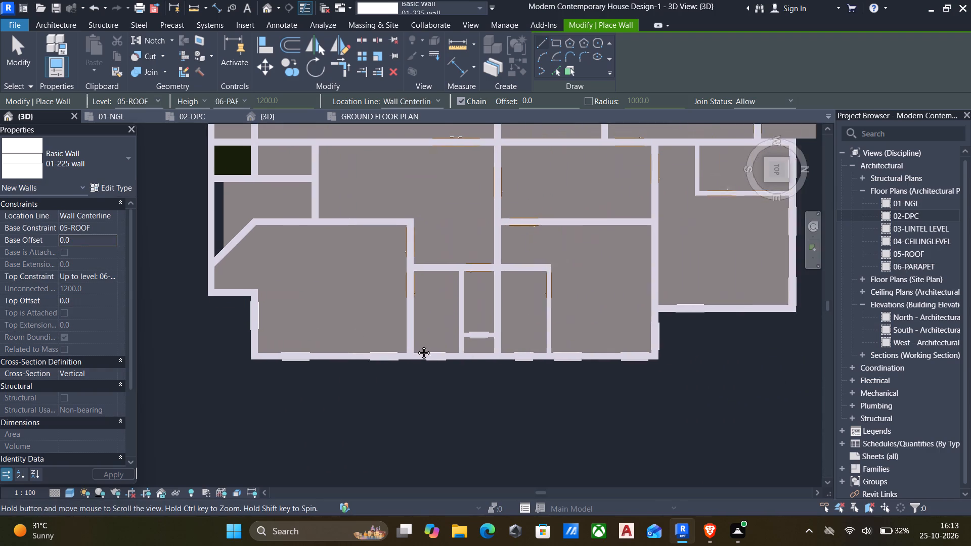
middle_click_drag(416, 345, 362, 345)
scroll(532, 343, "up", 1)
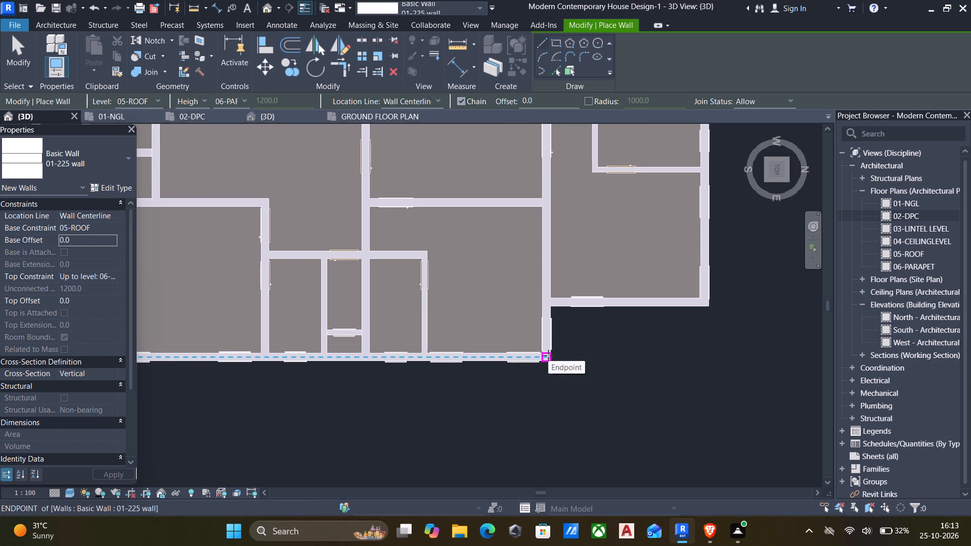
left_click(546, 355)
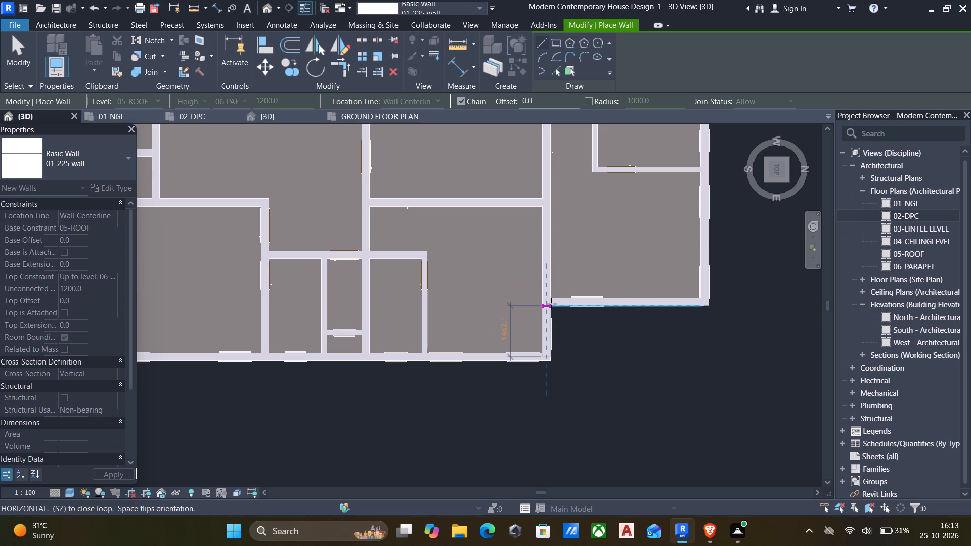
scroll(551, 304, "up", 5)
left_click(545, 299)
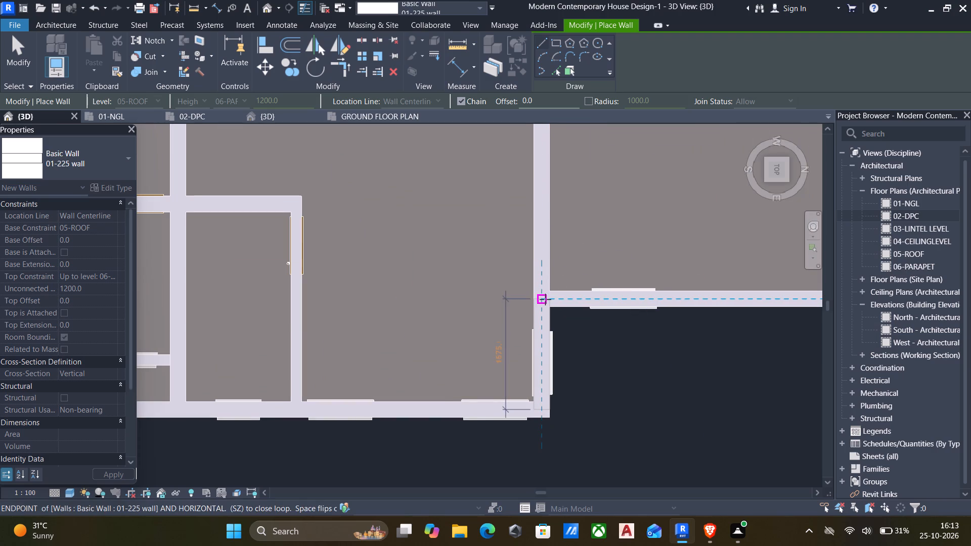
Continue the wall north along the northeast room's east wall for 4600 mm, up to its north corner.
scroll(592, 300, "down", 4)
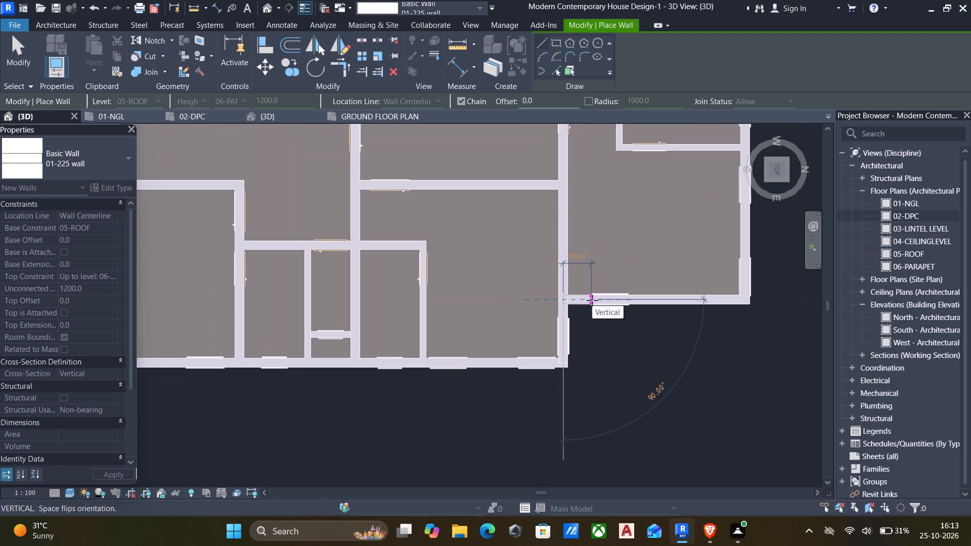
middle_click_drag(620, 304, 572, 313)
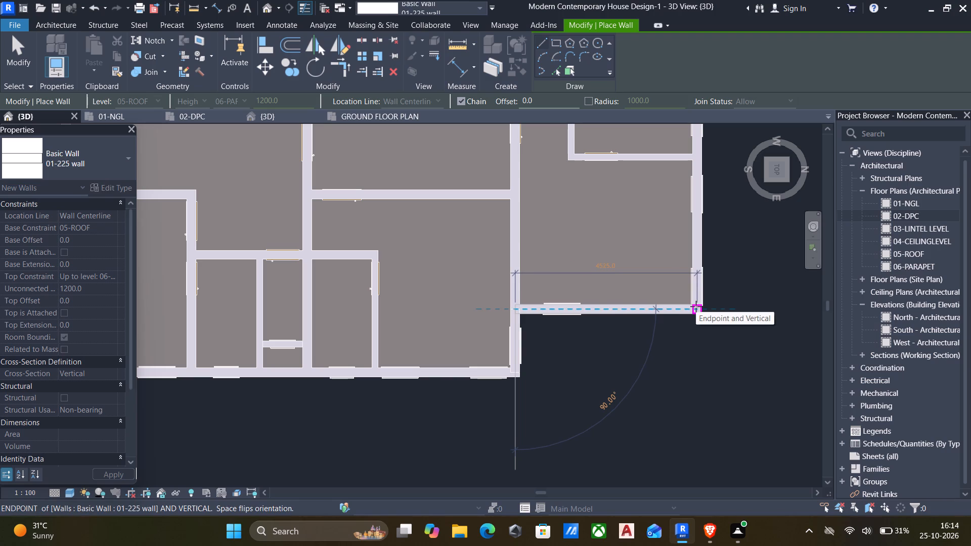
scroll(700, 305, "up", 5)
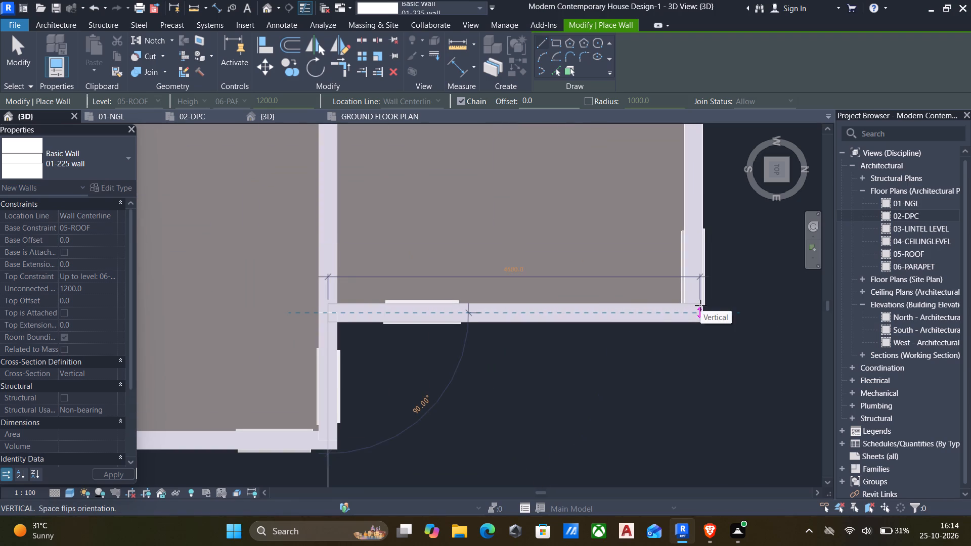
left_click(700, 305)
key("Escape")
scroll(674, 326, "down", 3)
key("Escape")
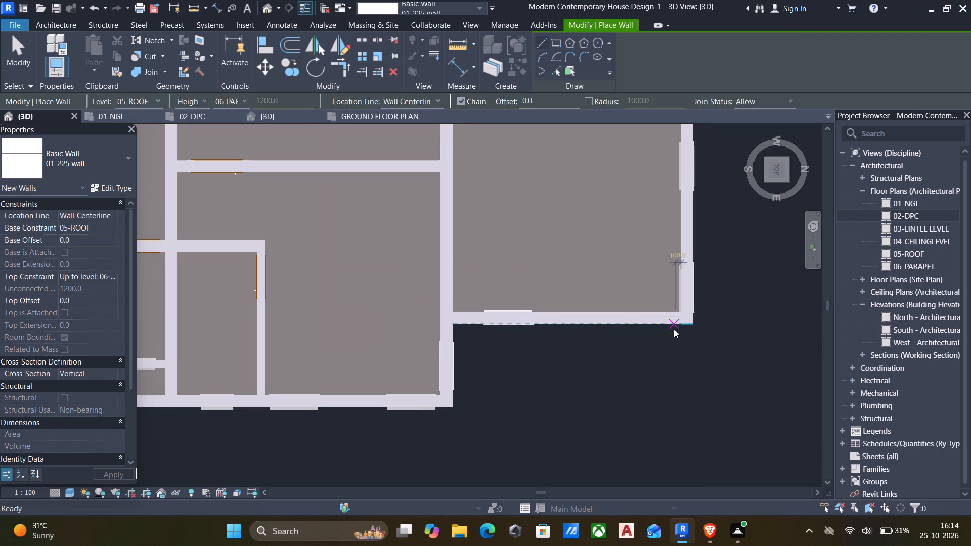
Extend the northeast room's east parapet wall to the north wall's outer face, making it 4637.5 mm long.
left_click(674, 329)
scroll(681, 319, "up", 10)
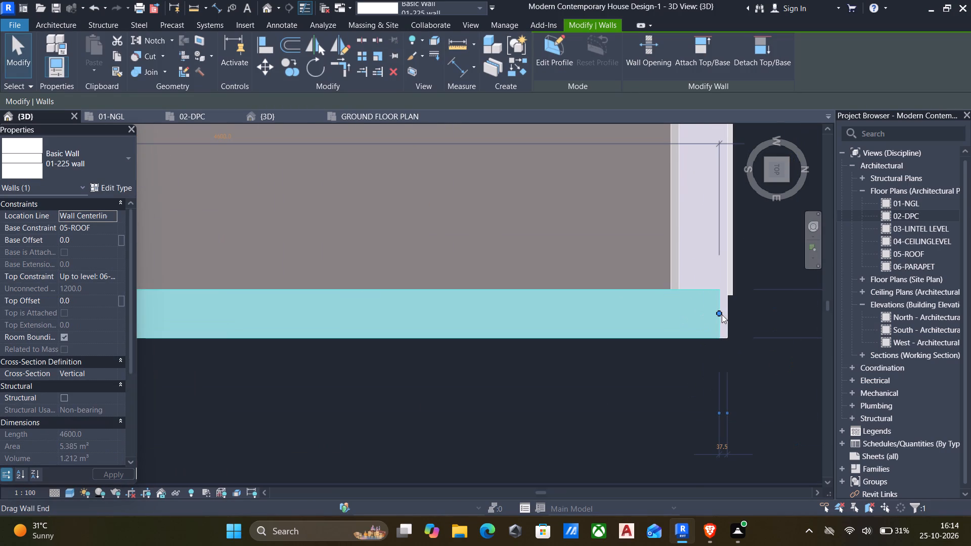
left_click_drag(721, 313, 730, 312)
key("Escape")
scroll(728, 314, "up", 4)
scroll(721, 315, "down", 6)
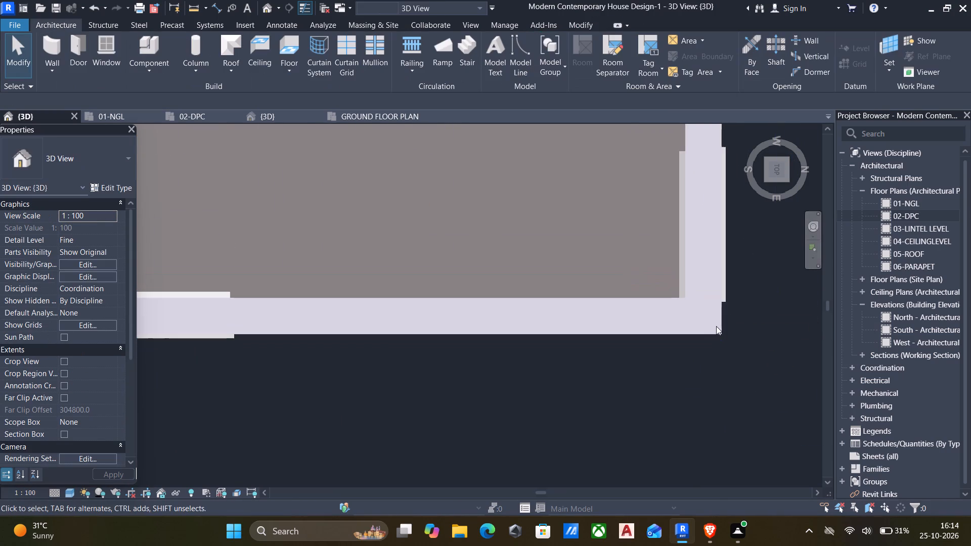
left_click(716, 326)
left_click(676, 334)
key("Escape")
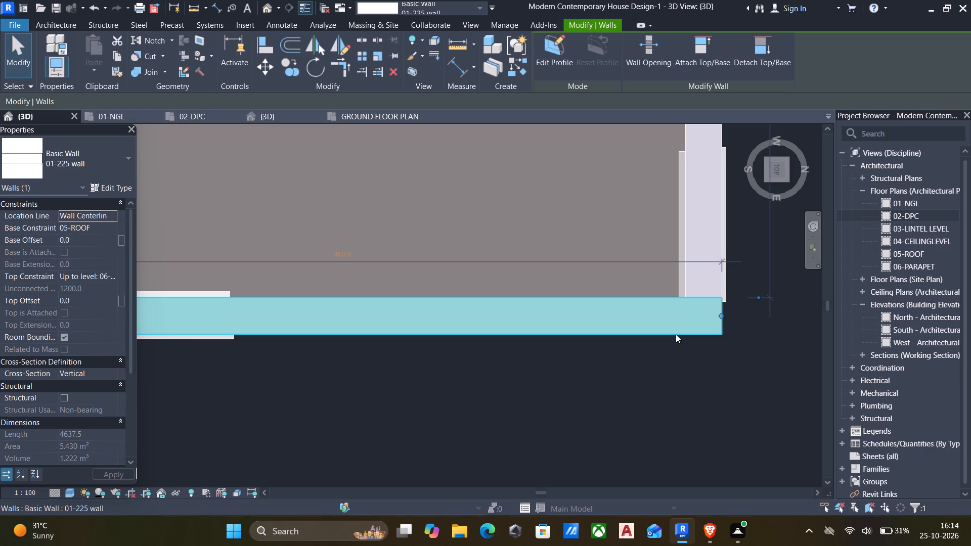
scroll(667, 345, "down", 5)
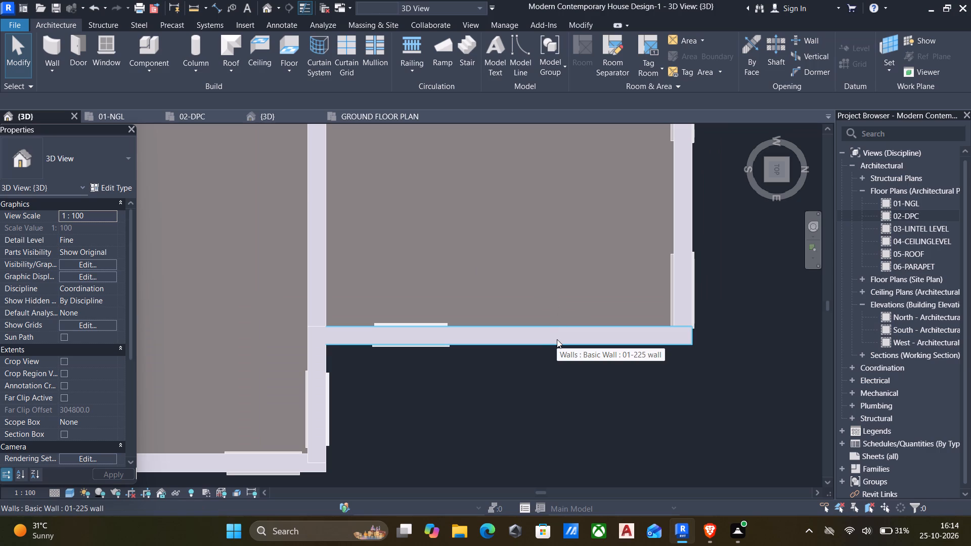
Draw a 01-225 wall from 04-CEILINGLEVEL to 05-ROOF across the north porch, about 5100 mm eastward from the west wall's outer north corner.
type("wa")
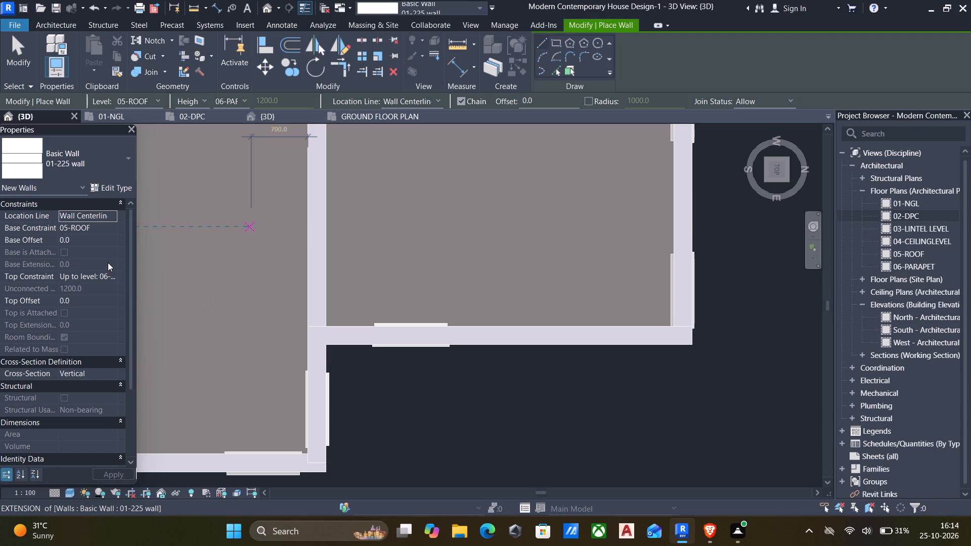
left_click(112, 227)
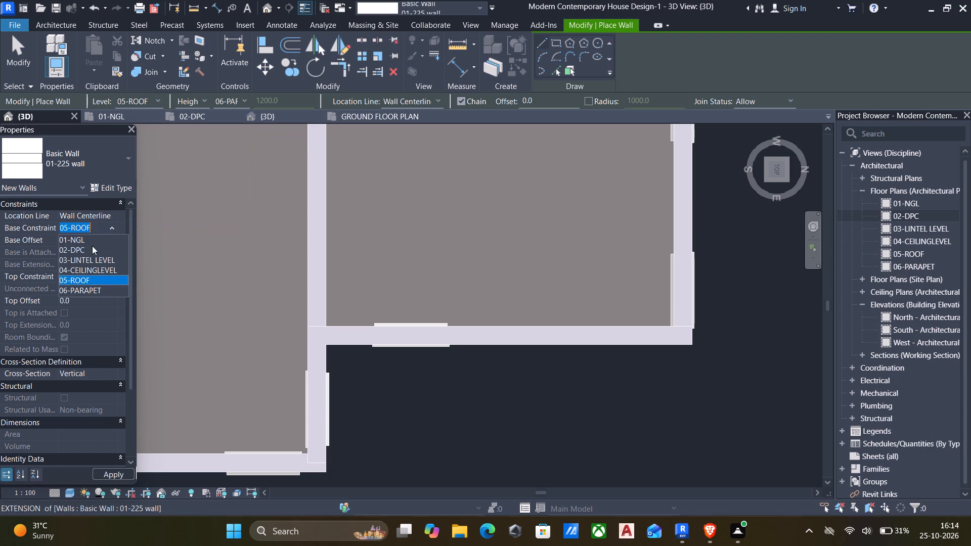
left_click(93, 271)
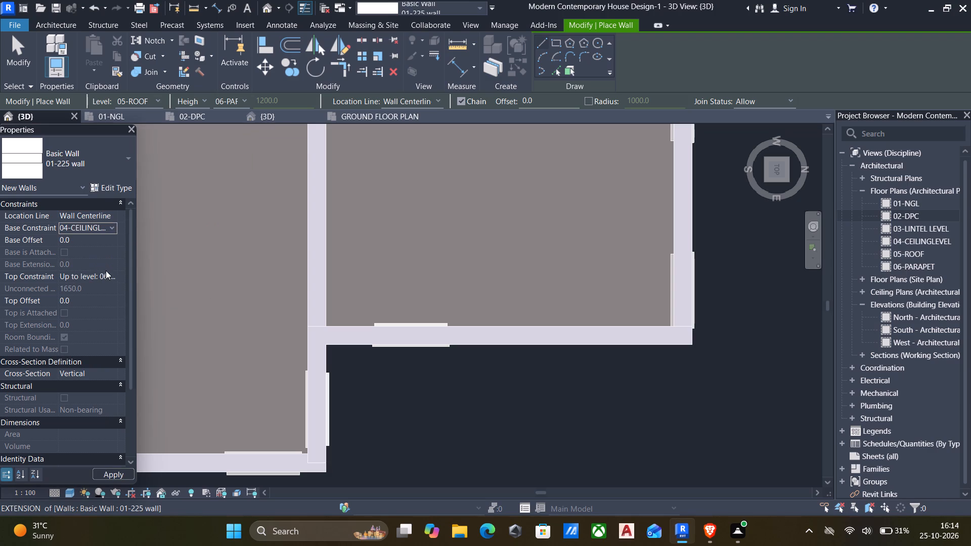
left_click(113, 277)
left_click(102, 325)
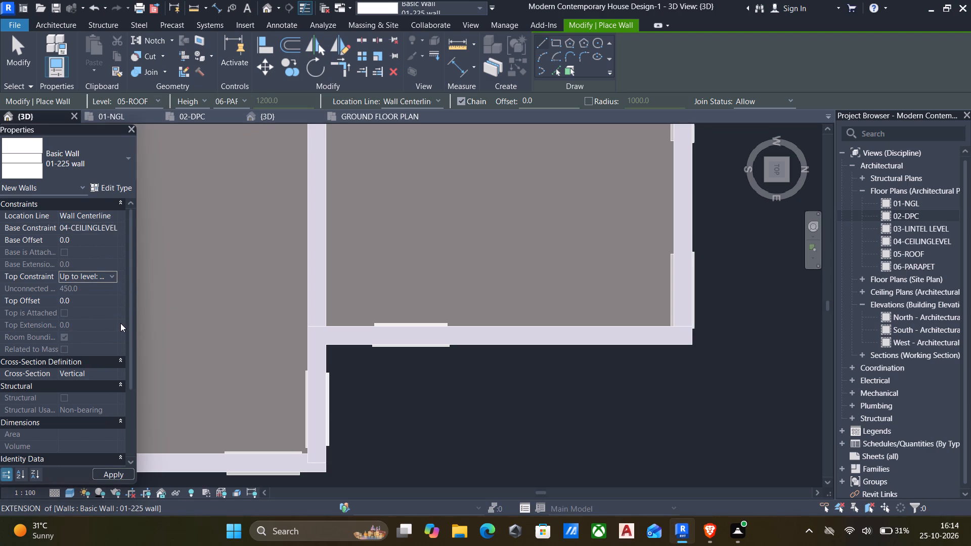
scroll(453, 292, "down", 6)
middle_click_drag(660, 279, 646, 294)
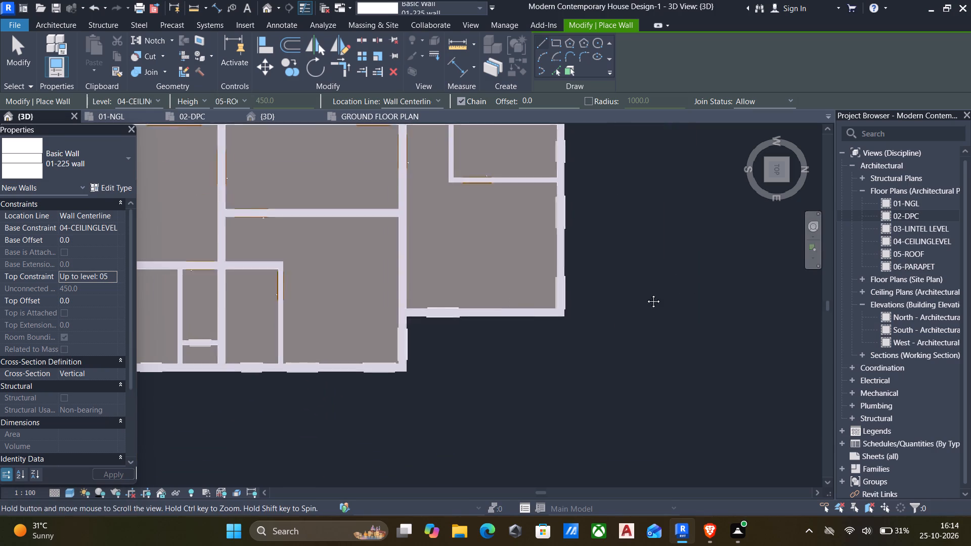
middle_click_drag(646, 294, 587, 438)
scroll(581, 395, "down", 5)
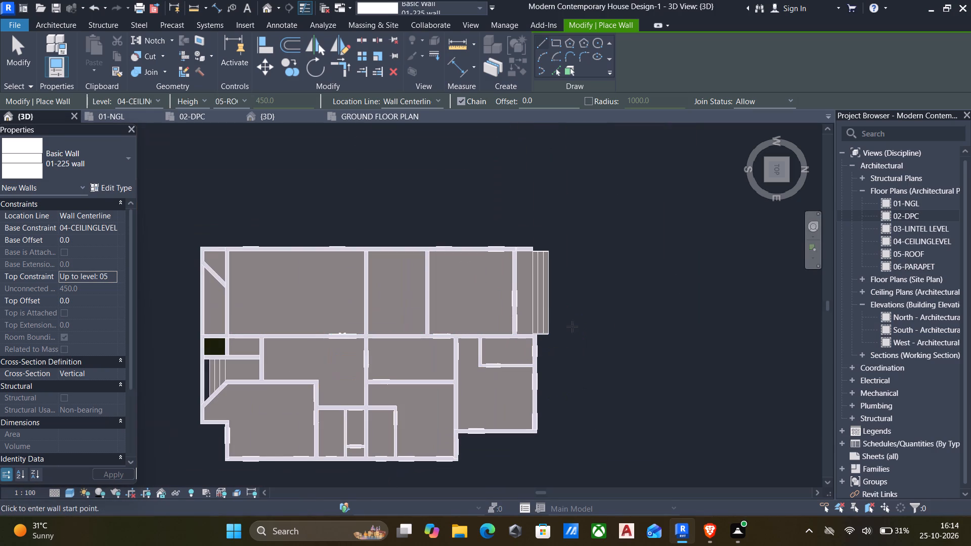
scroll(537, 327, "up", 5)
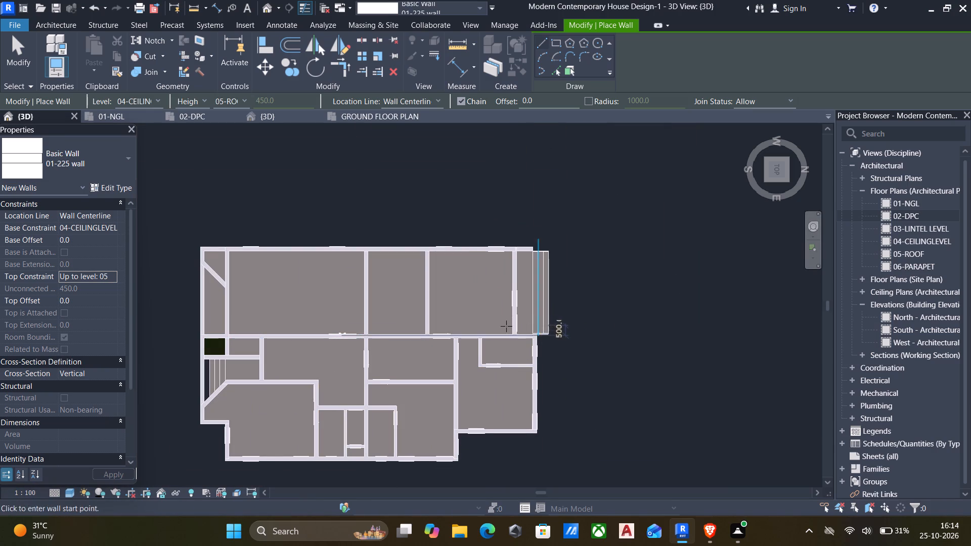
scroll(498, 332, "up", 4)
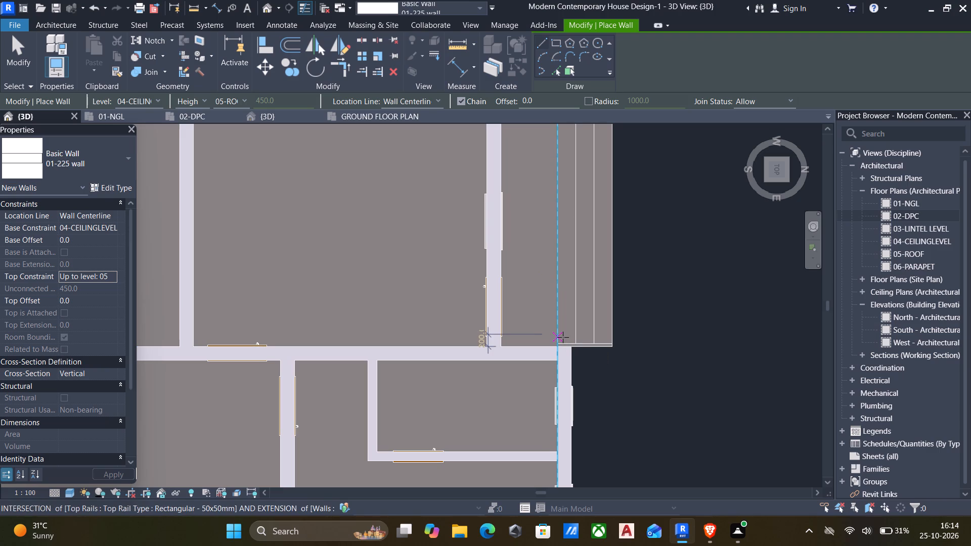
scroll(557, 296, "down", 5)
middle_click_drag(554, 299, 506, 408)
scroll(532, 315, "up", 6)
scroll(420, 254, "up", 5)
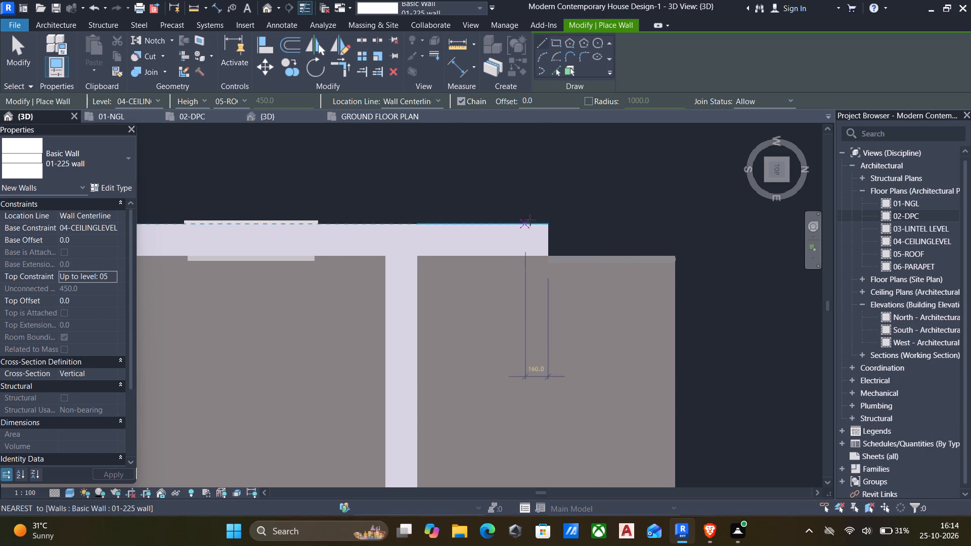
left_click(550, 235)
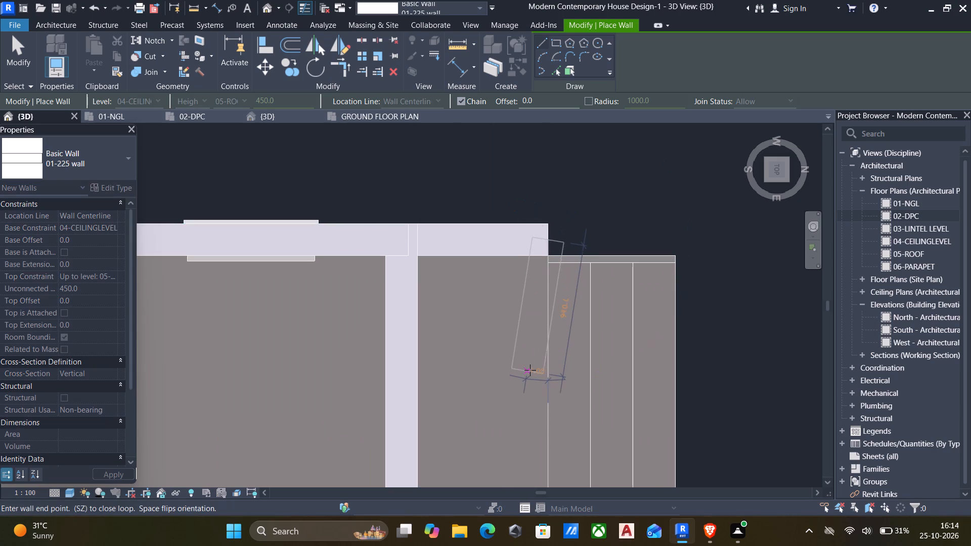
key("Escape")
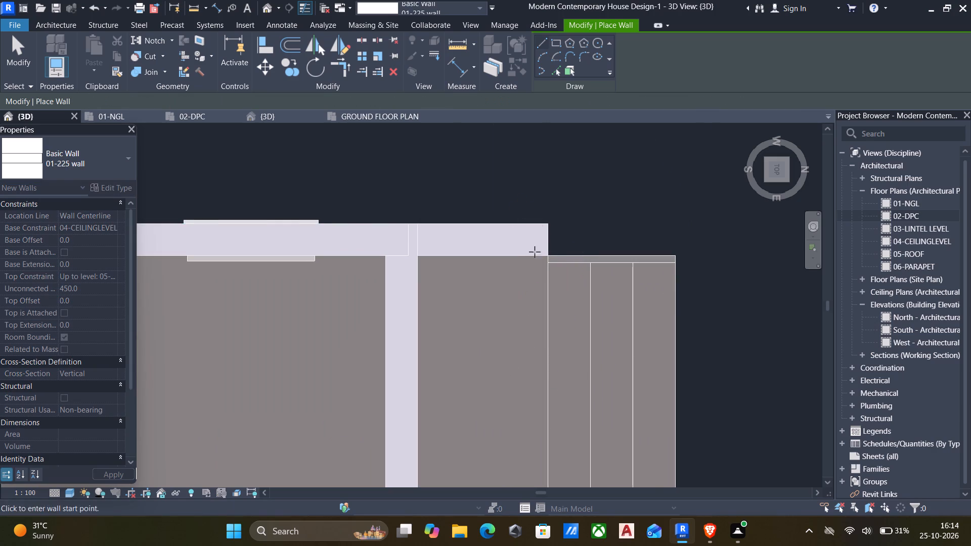
left_click(552, 223)
scroll(541, 419, "down", 1)
middle_click_drag(541, 420, 556, 247)
scroll(556, 248, "down", 1)
scroll(556, 247, "up", 1)
scroll(553, 300, "down", 5)
middle_click_drag(548, 334, 552, 266)
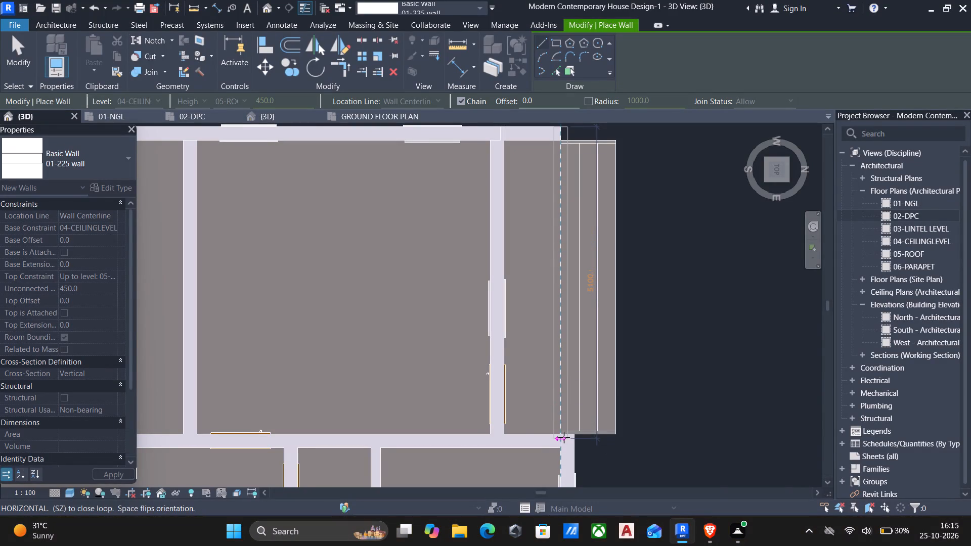
left_click(564, 437)
key("Escape")
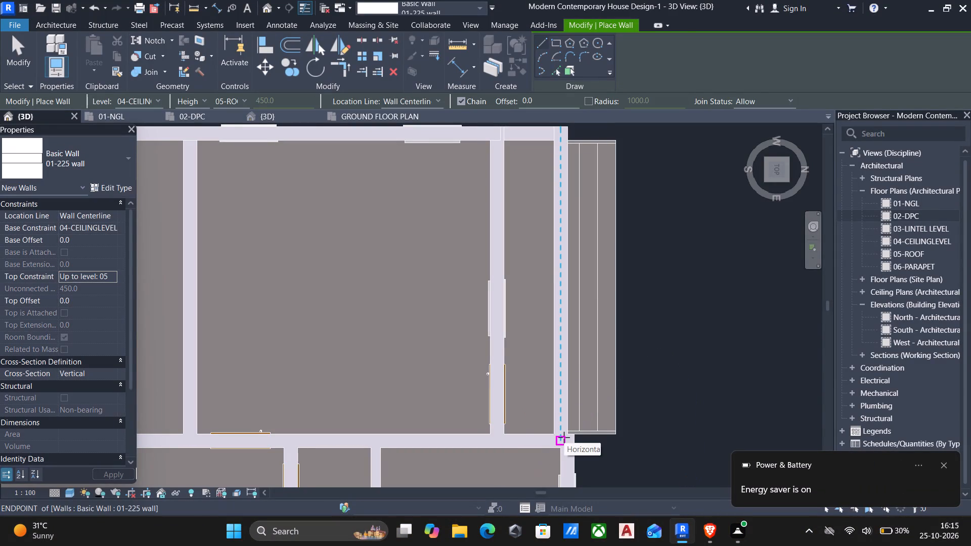
key("Escape")
Align the outer face of the wall over the north porch with the outer face of the adjacent north exterior wall.
type("al")
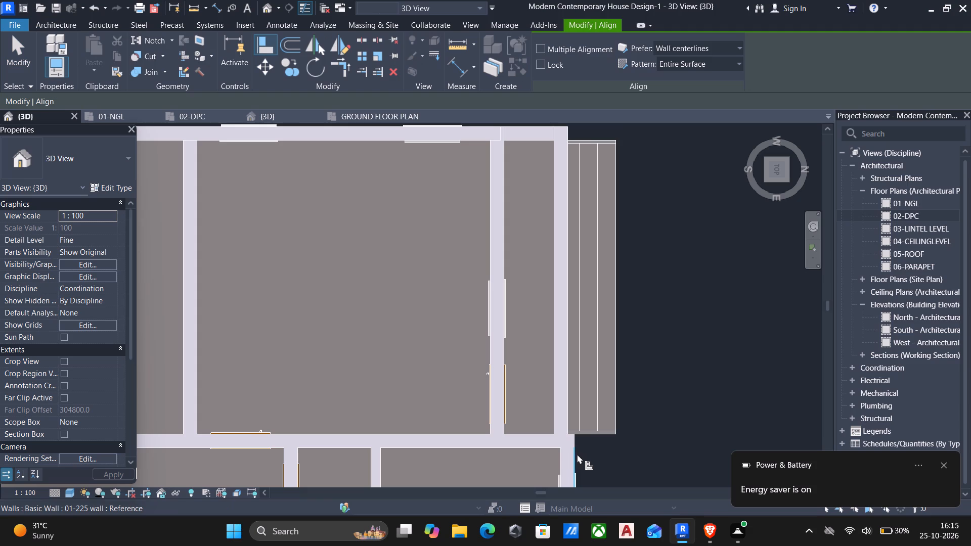
left_click(577, 454)
left_click(571, 409)
scroll(571, 409, "down", 4)
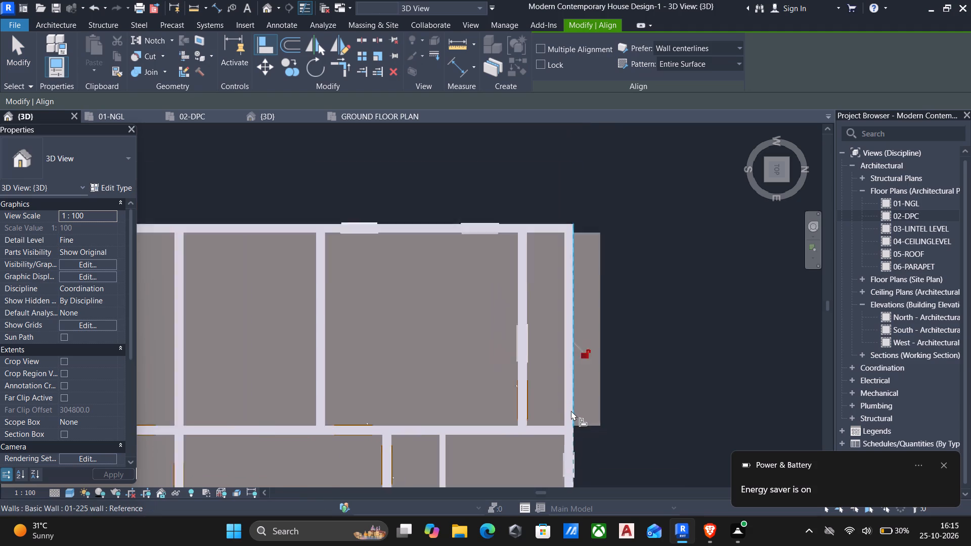
scroll(571, 411, "down", 1)
key("Escape")
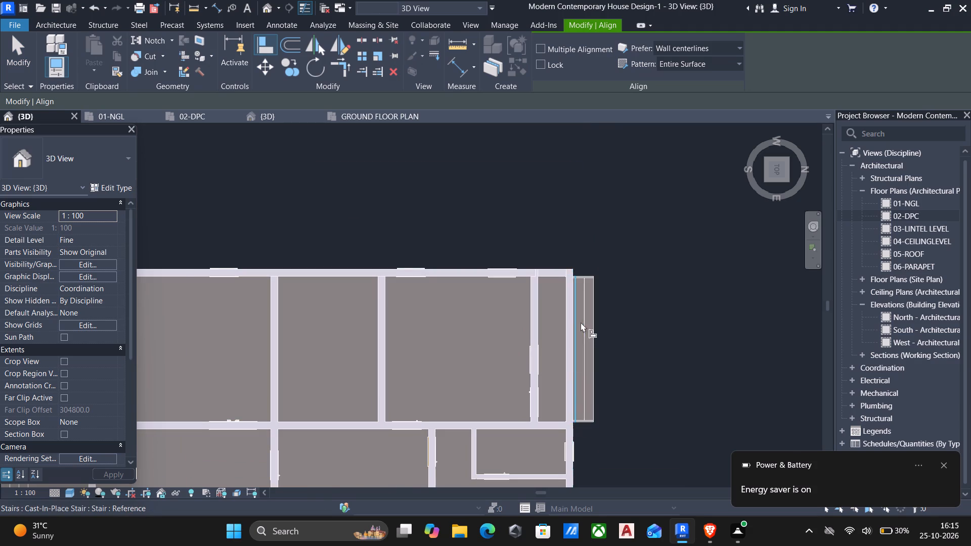
scroll(582, 314, "up", 5)
key("Escape")
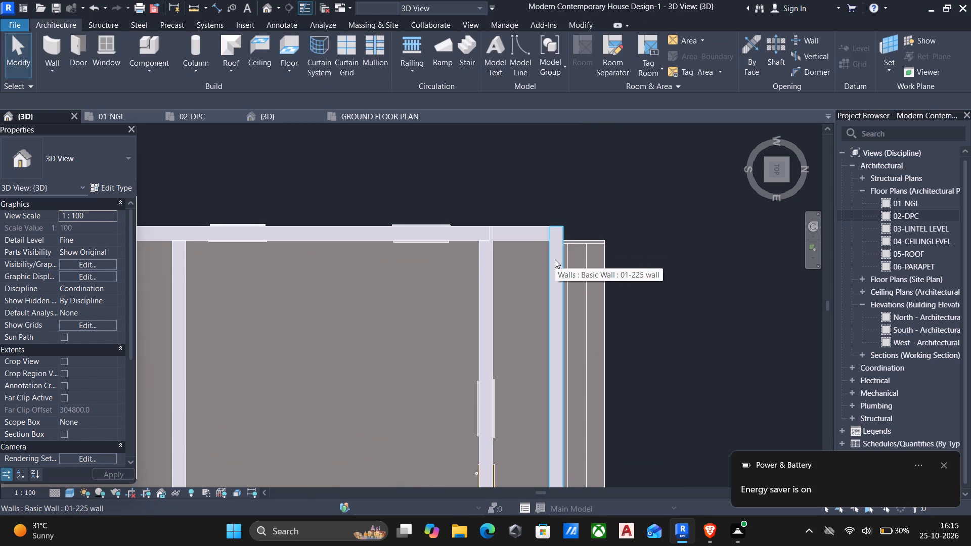
Extend the west parapet wall's north end past the porch to the inner face of the wall spanning the porch.
left_click(458, 234)
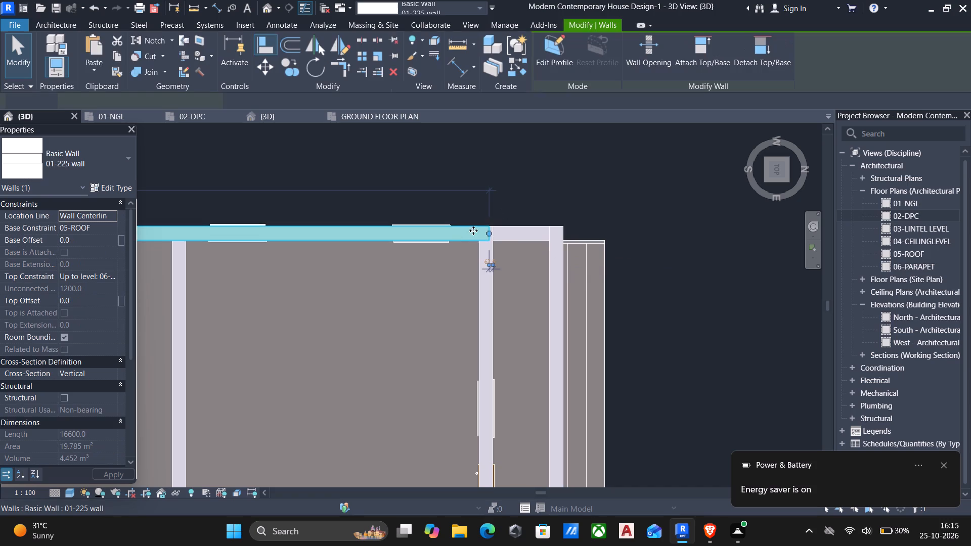
left_click(509, 230)
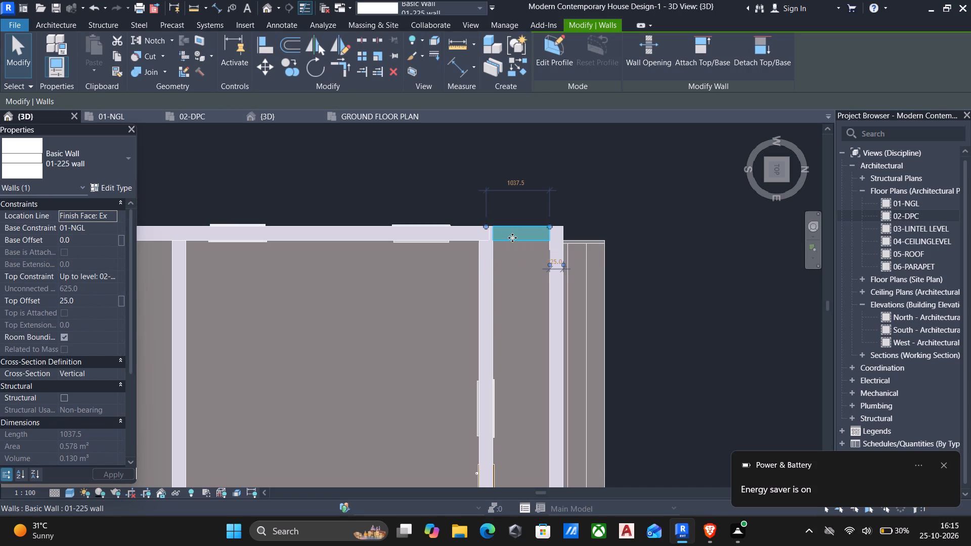
left_click(435, 227)
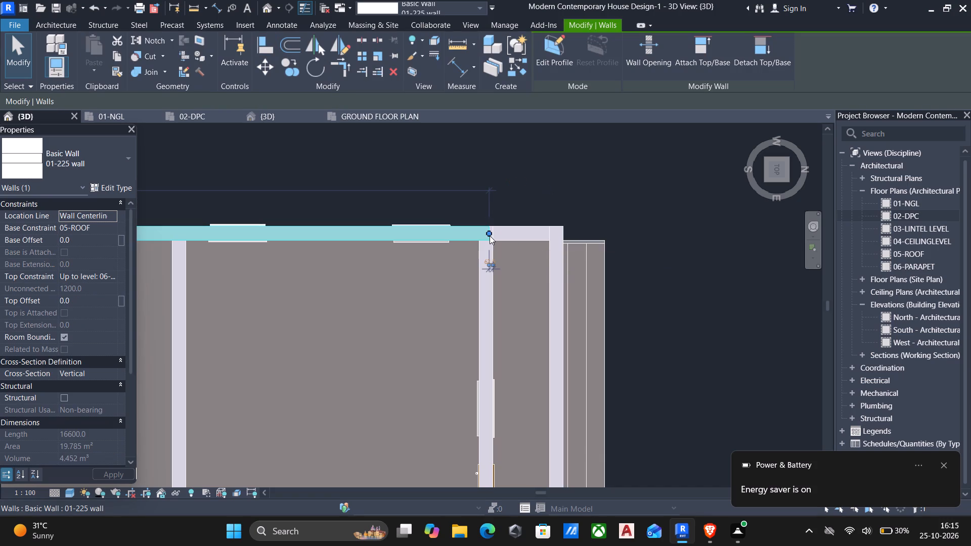
left_click_drag(489, 231, 549, 235)
key("Escape")
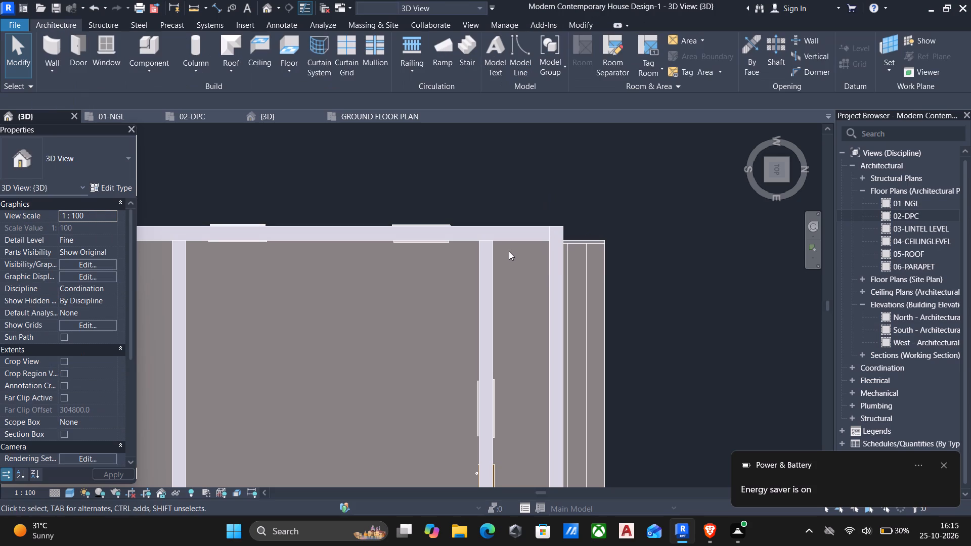
Examine the parapet walls and the wall over the north porch from the rear and sides of the house in 3D.
scroll(507, 259, "down", 3)
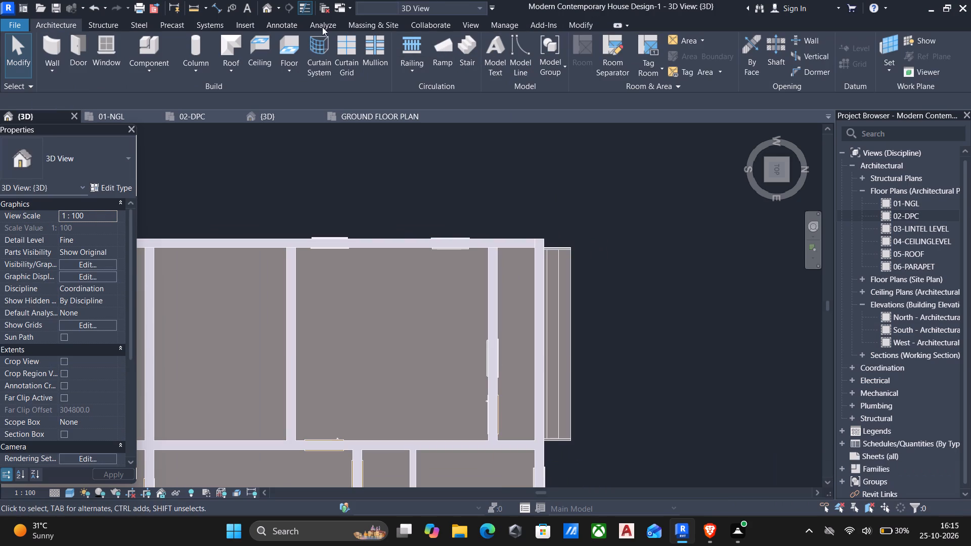
left_click(267, 6)
scroll(424, 252, "down", 2)
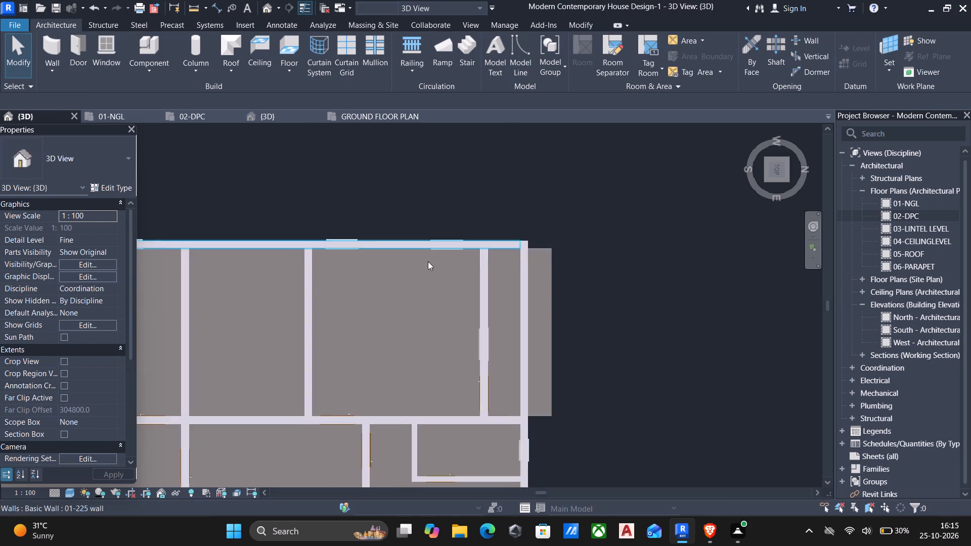
scroll(428, 261, "down", 4)
middle_click_drag(451, 313, 471, 134, "shift")
middle_click_drag(474, 327, 445, 240, "shift")
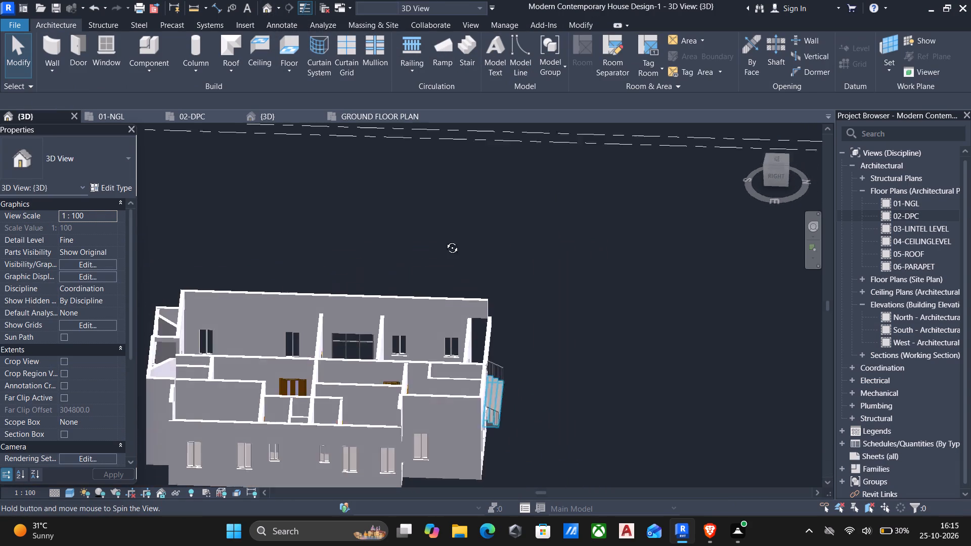
middle_click_drag(445, 240, 231, 124, "shift")
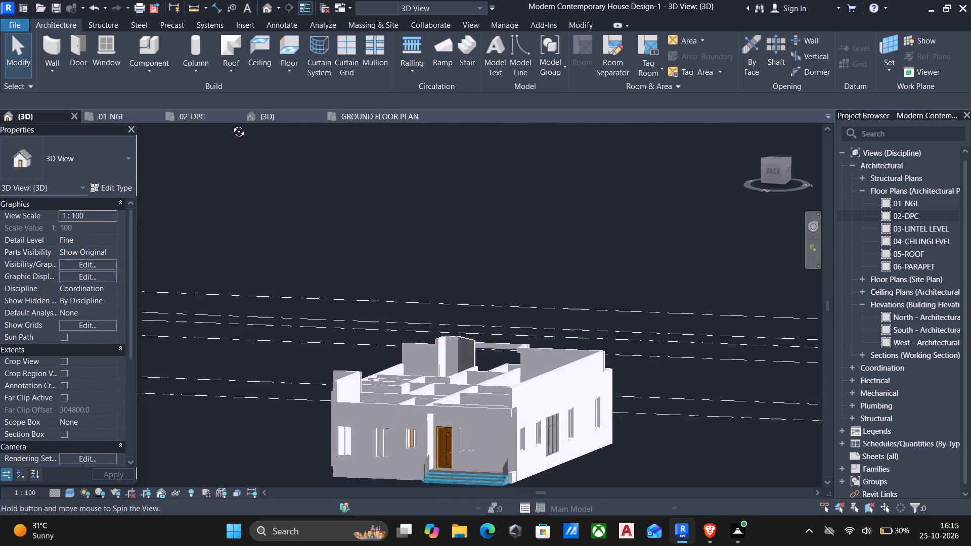
middle_click_drag(231, 124, 224, 147, "shift")
scroll(635, 402, "up", 1)
middle_click_drag(635, 403, 383, 444, "shift")
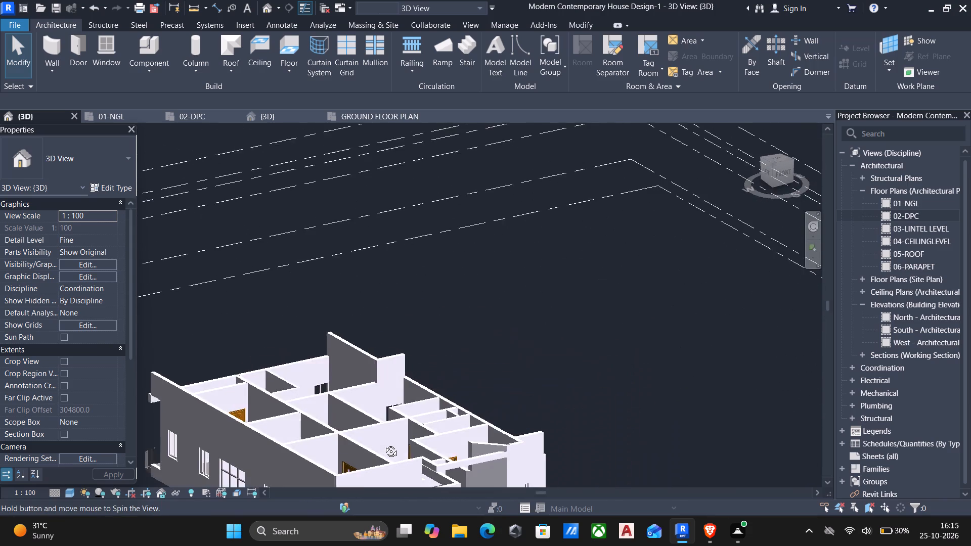
middle_click_drag(383, 444, 385, 444, "shift")
scroll(385, 444, "down", 7)
middle_click_drag(386, 445, 638, 329)
scroll(642, 328, "up", 1)
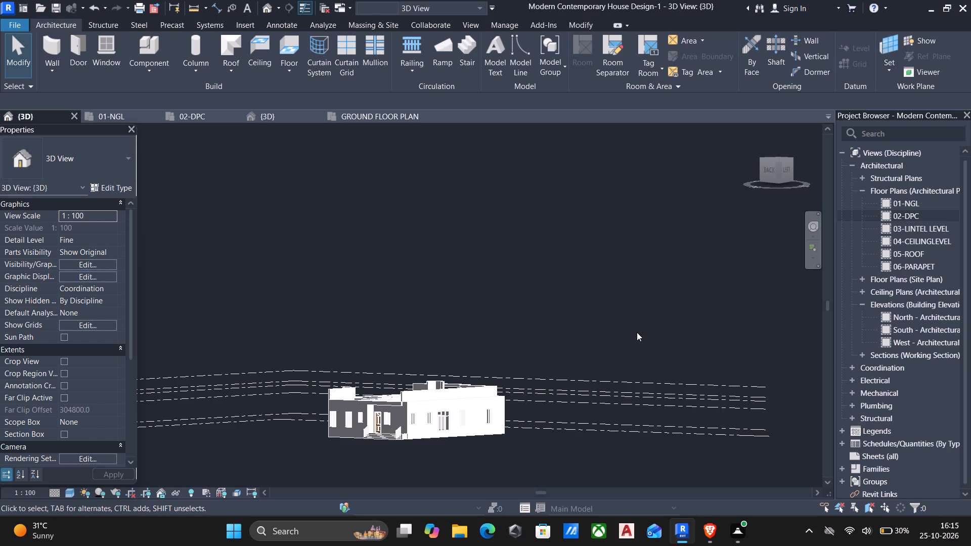
scroll(486, 375, "down", 4)
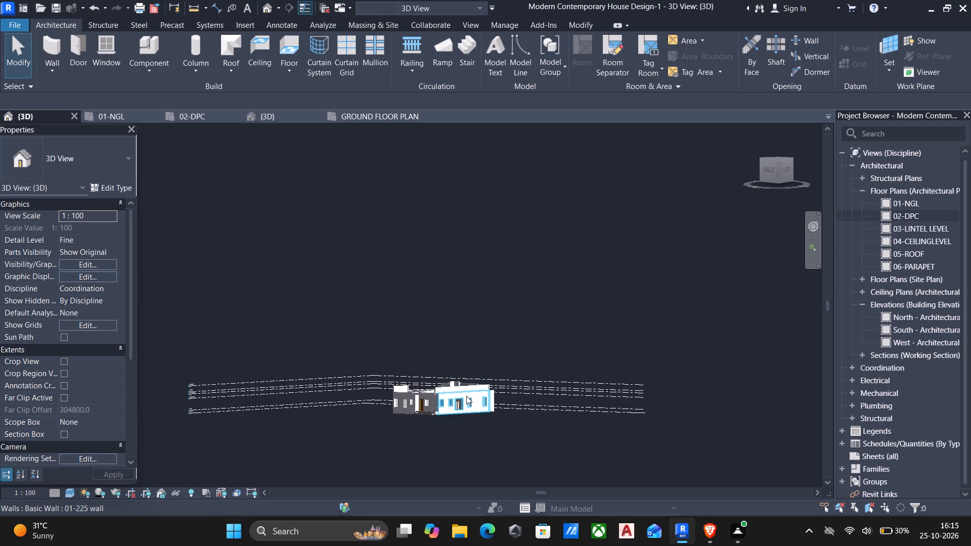
middle_click_drag(463, 397, 619, 506, "shift")
scroll(398, 426, "up", 5)
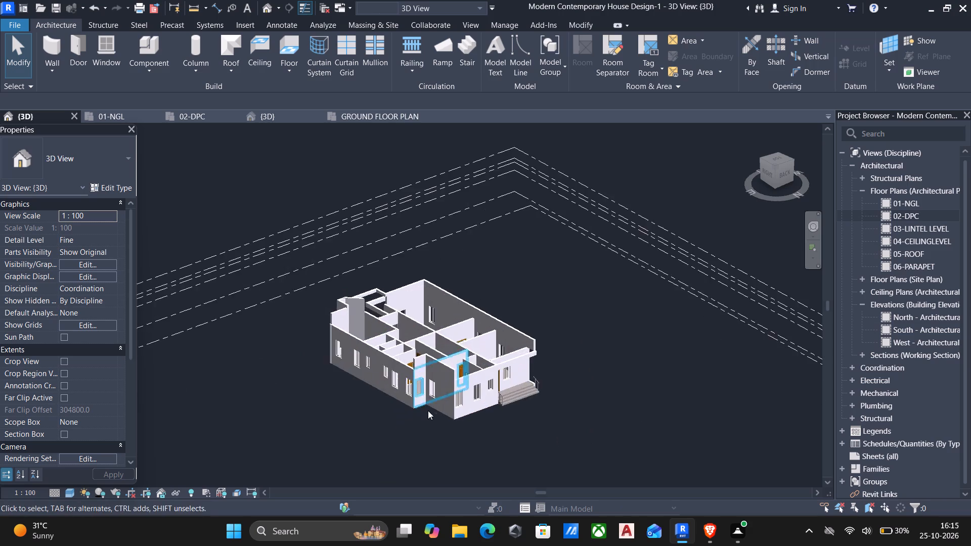
scroll(434, 409, "up", 5)
middle_click_drag(487, 414, 415, 407)
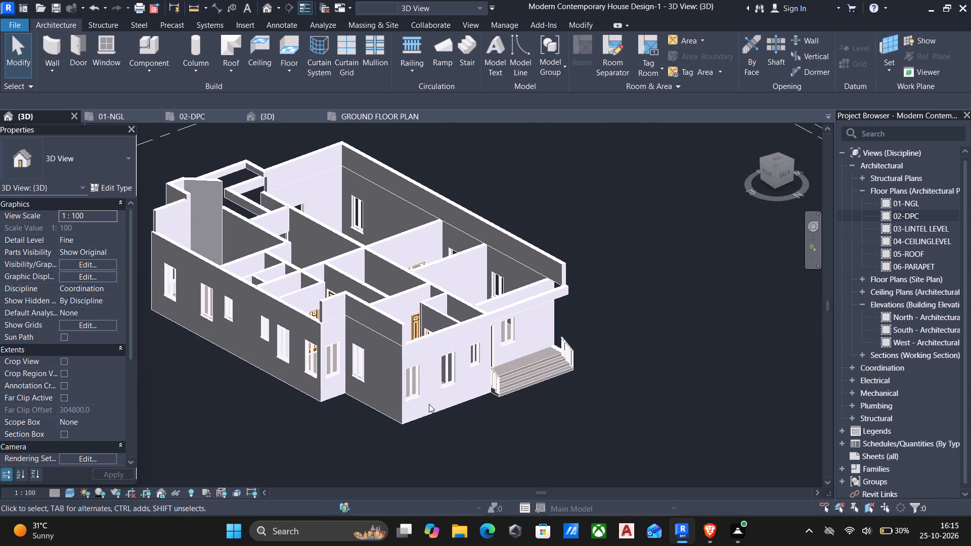
Inspect the walls and beams above the front entrance porch and planter in 3D.
scroll(340, 391, "down", 4)
middle_click_drag(337, 396, 666, 384, "shift")
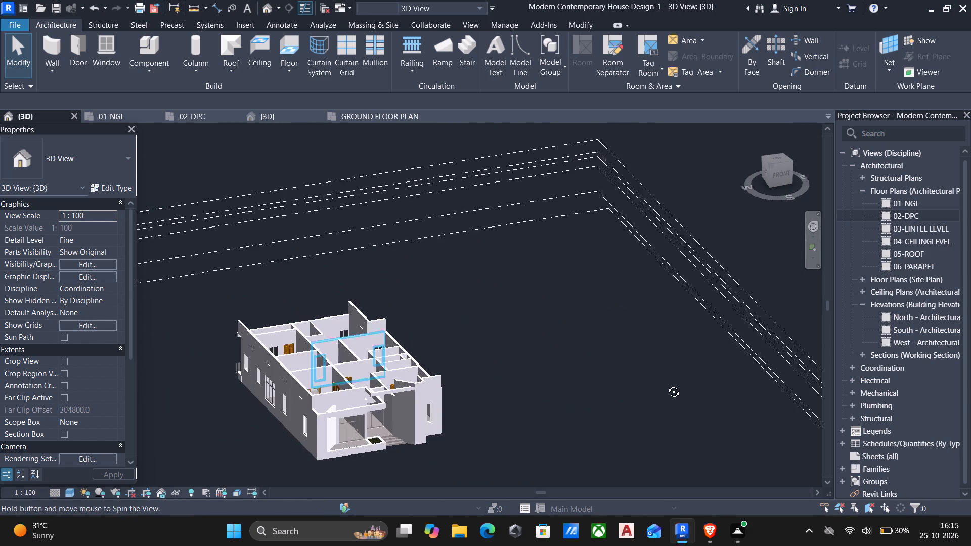
middle_click_drag(666, 384, 663, 391, "shift")
scroll(505, 387, "up", 1)
middle_click_drag(504, 388, 532, 308)
scroll(503, 388, "down", 1)
scroll(326, 333, "up", 5)
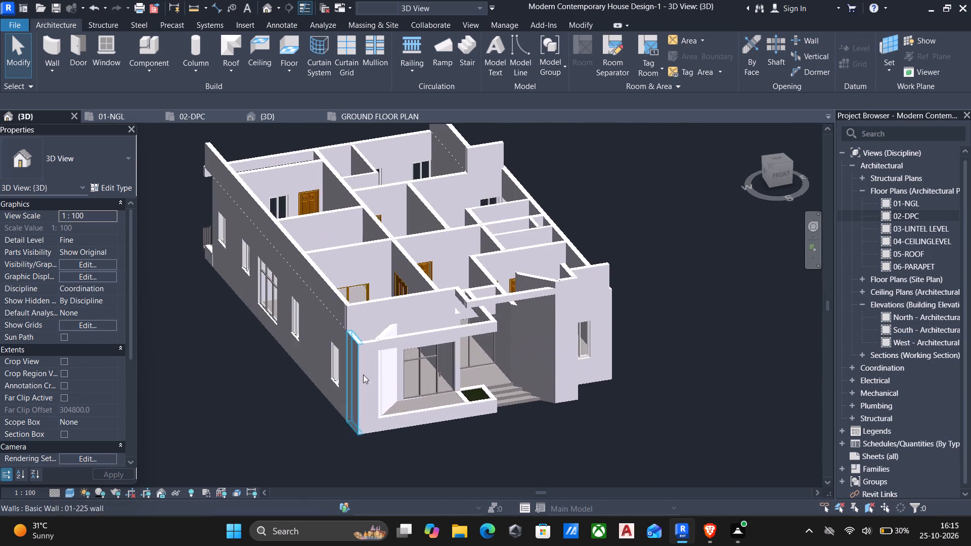
middle_click_drag(420, 399, 426, 369)
scroll(508, 280, "up", 10)
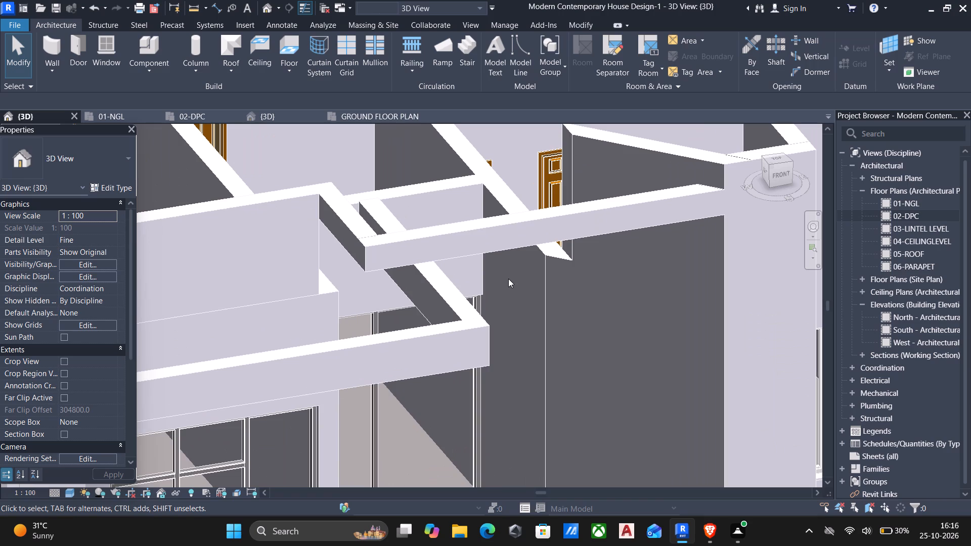
scroll(437, 274, "down", 5)
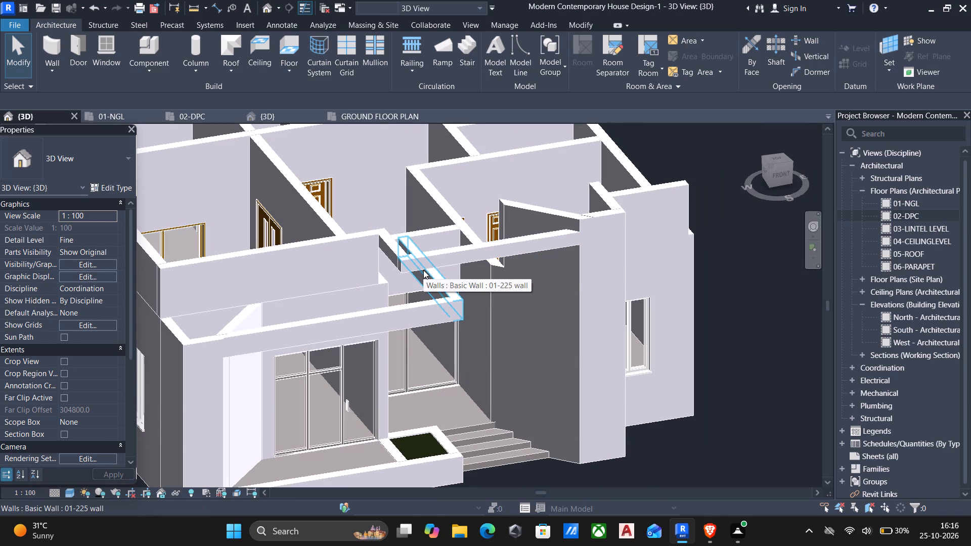
middle_click_drag(422, 270, 894, 431, "shift")
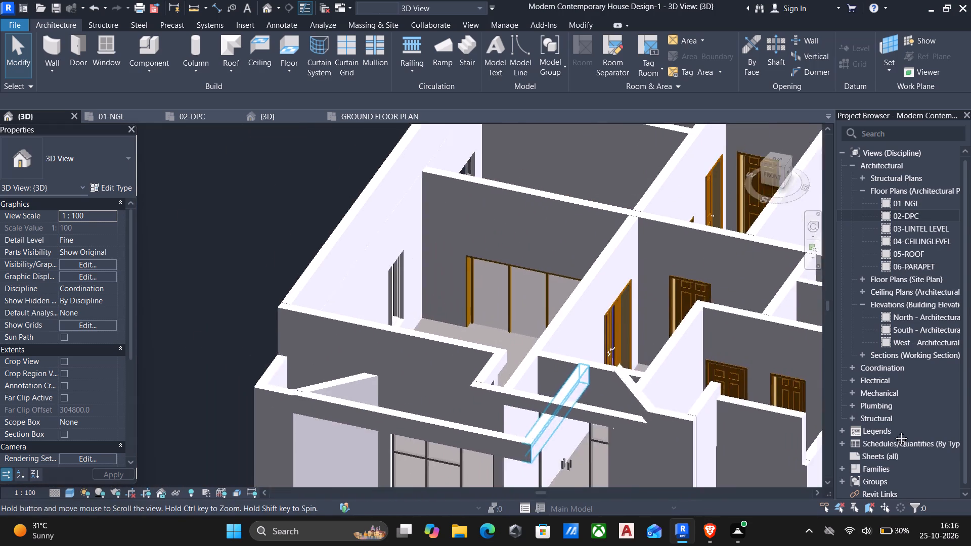
Inspect the parapet wall above the front porch and the beams over the entrance steps in 3D.
middle_click_drag(894, 431, 902, 436, "shift")
middle_click_drag(676, 418, 579, 400, "shift")
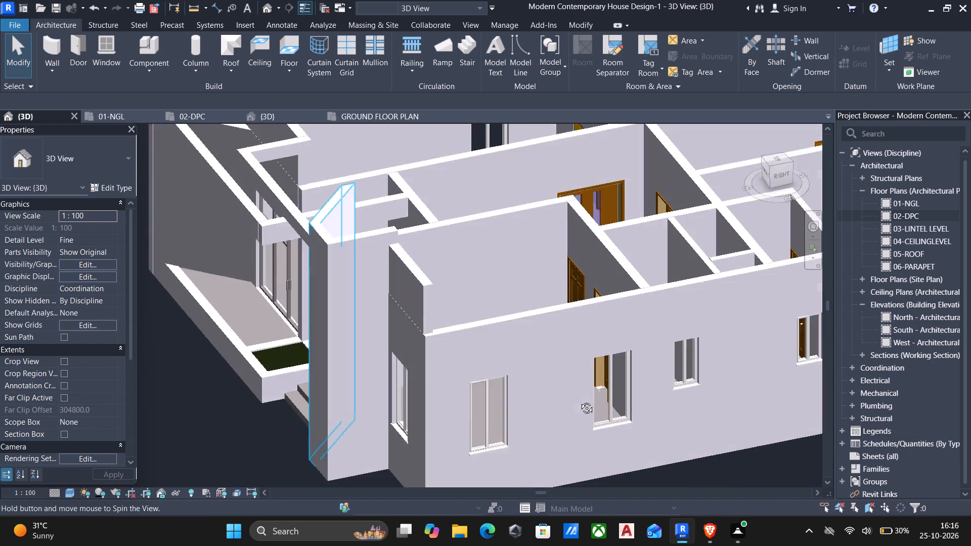
middle_click_drag(579, 400, 648, 367, "shift")
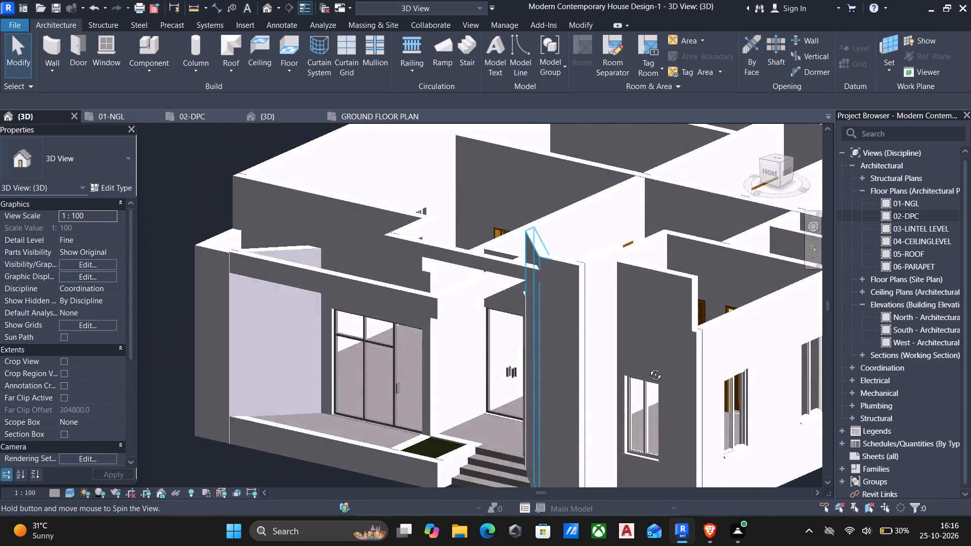
middle_click_drag(648, 367, 648, 370, "shift")
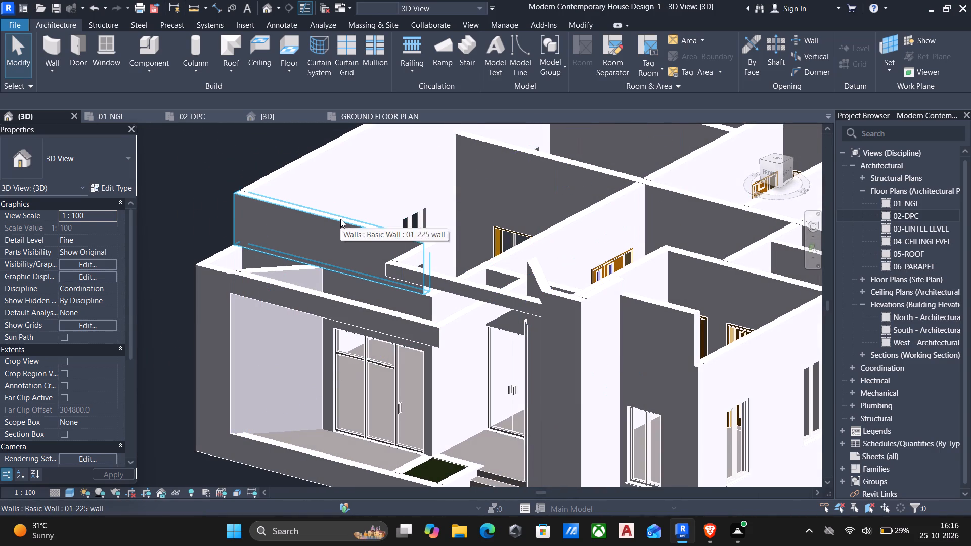
left_click(340, 219)
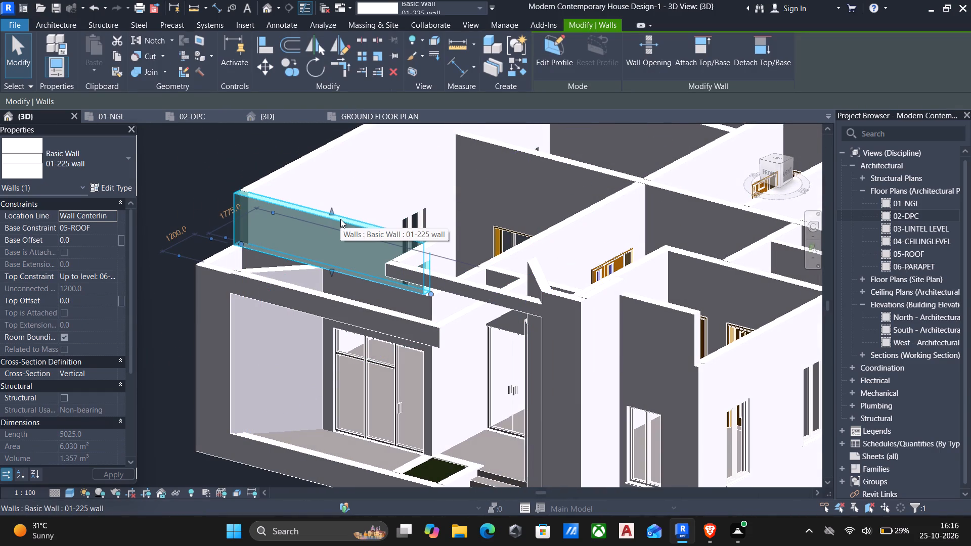
scroll(345, 254, "down", 5)
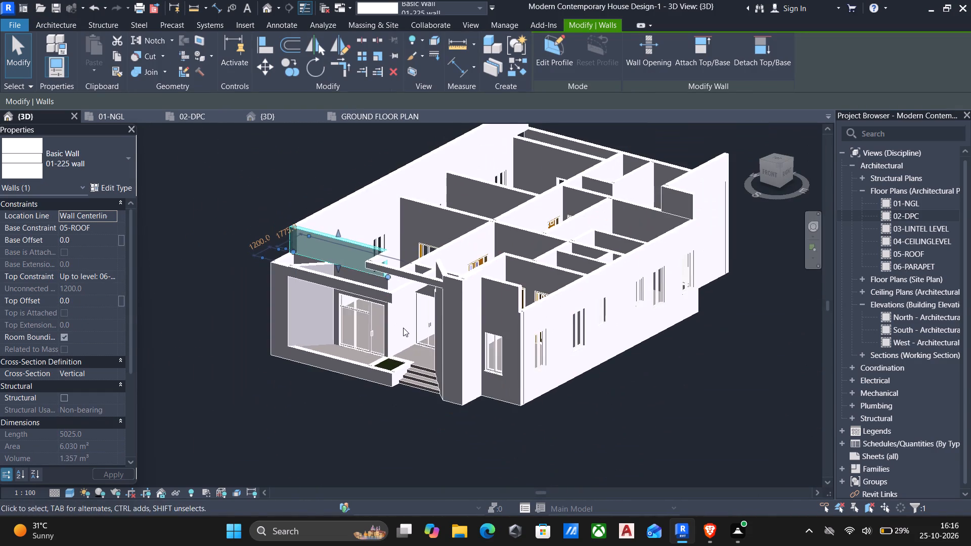
middle_click_drag(400, 331, 372, 310)
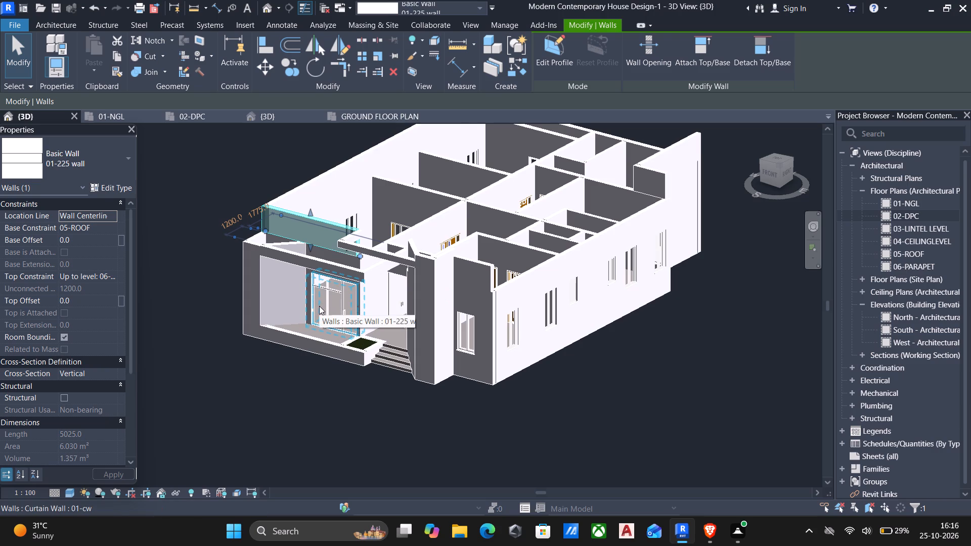
scroll(319, 306, "up", 4)
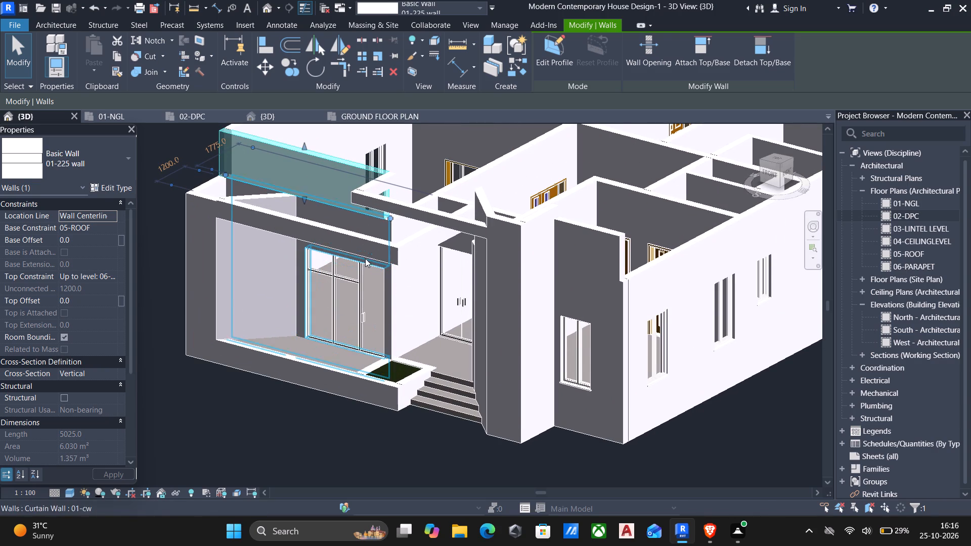
scroll(408, 220, "up", 2)
Set the top offset of the two connected shallow parapet beams over the entrance and planter to 300 mm.
left_click(416, 208)
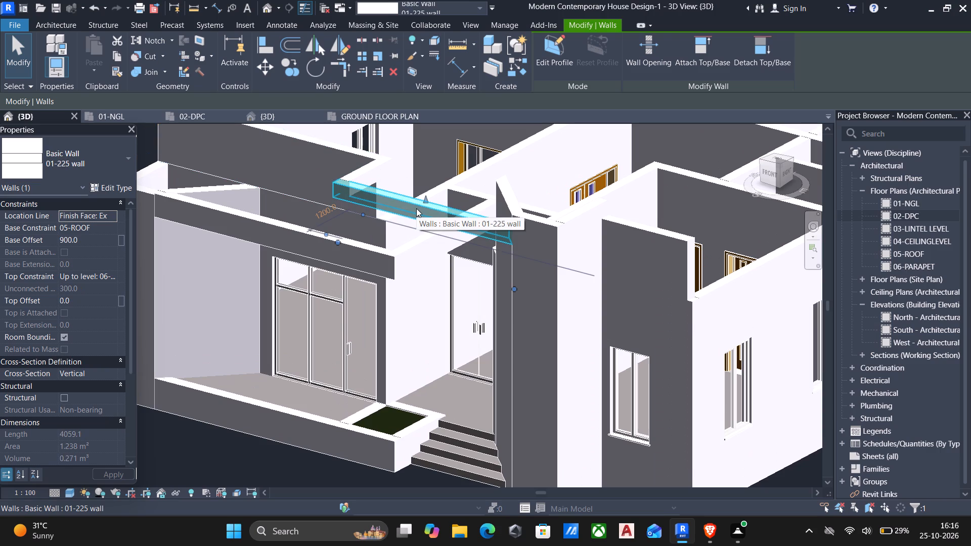
left_click(373, 173, "ctrl")
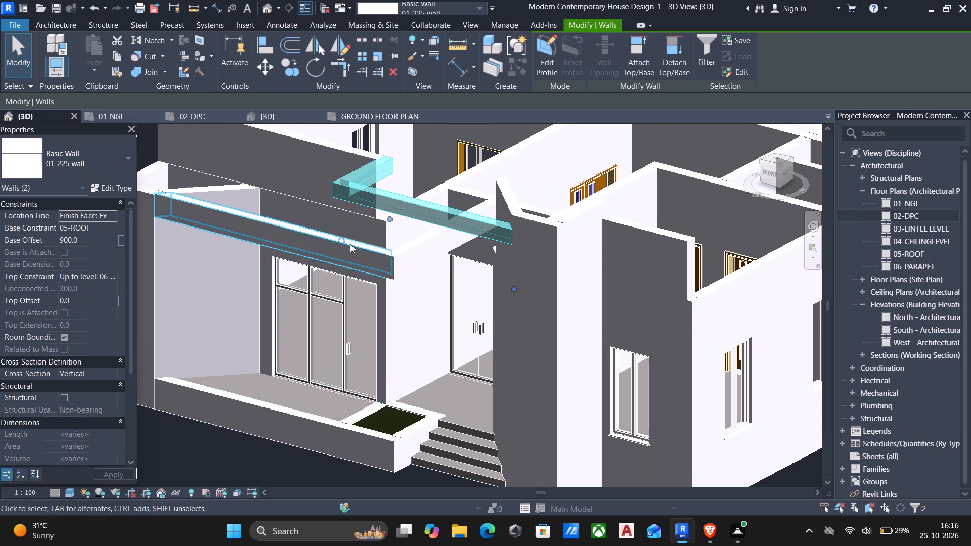
scroll(349, 247, "down", 5)
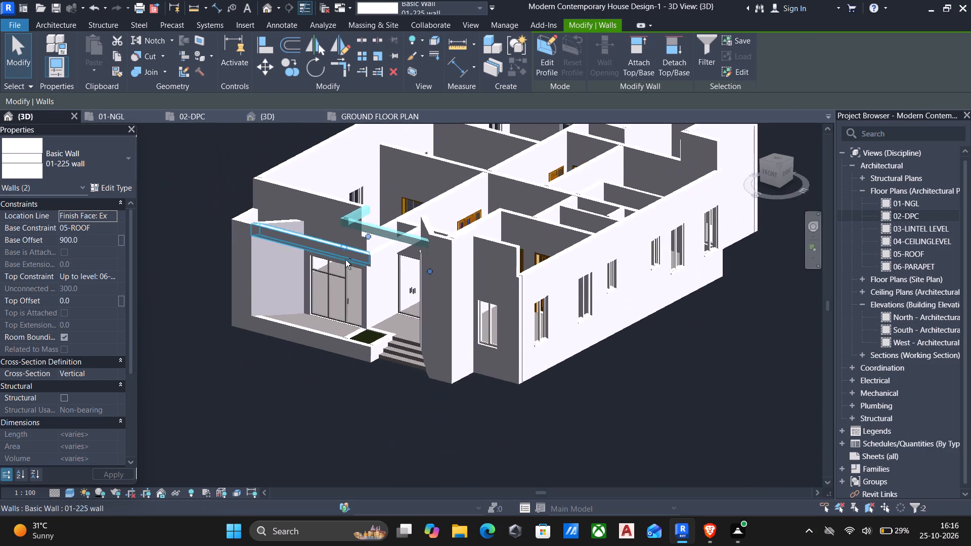
middle_click_drag(345, 260, 431, 231, "shift")
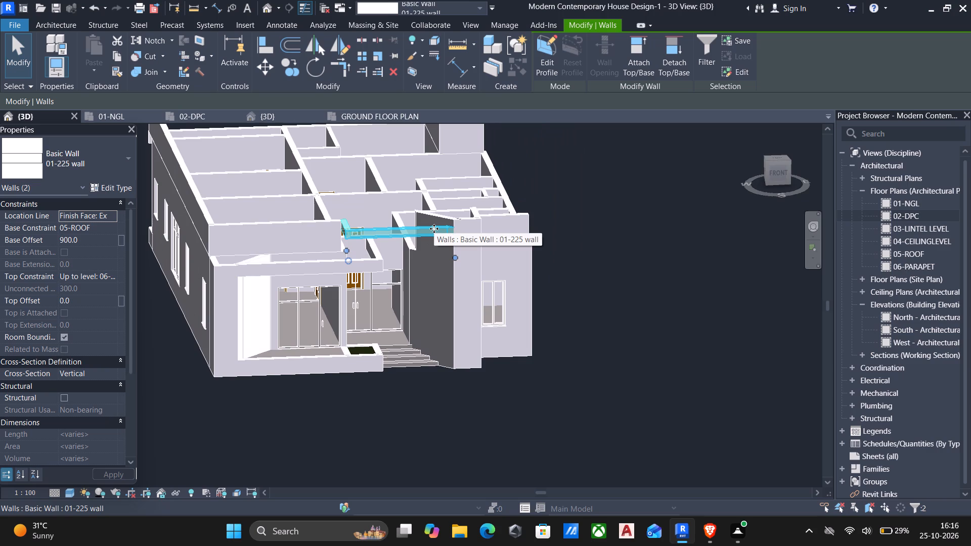
left_click(89, 300)
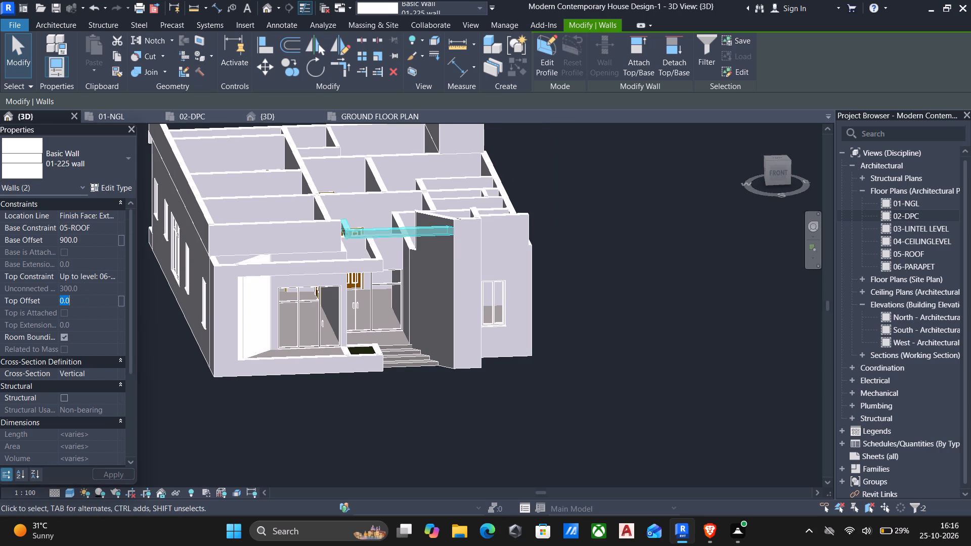
type("300")
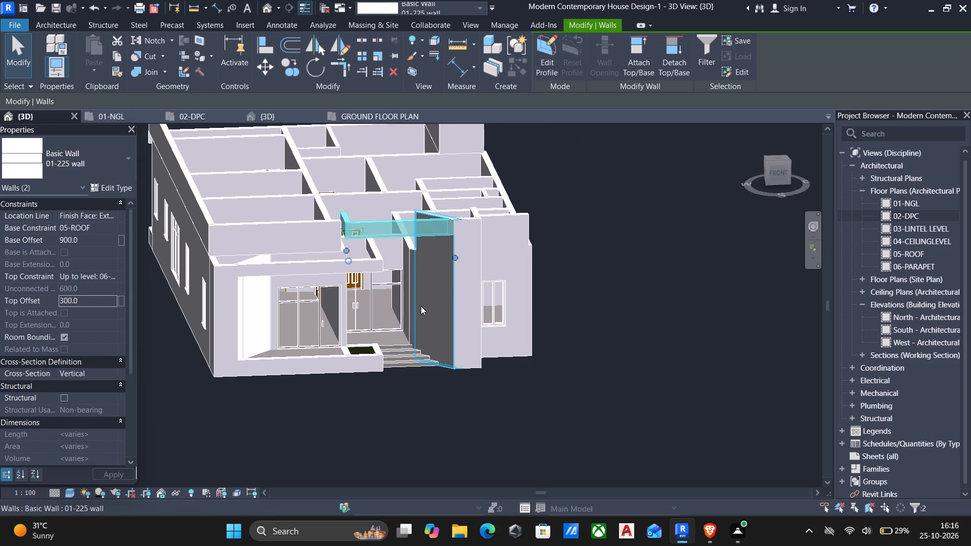
scroll(421, 306, "up", 1)
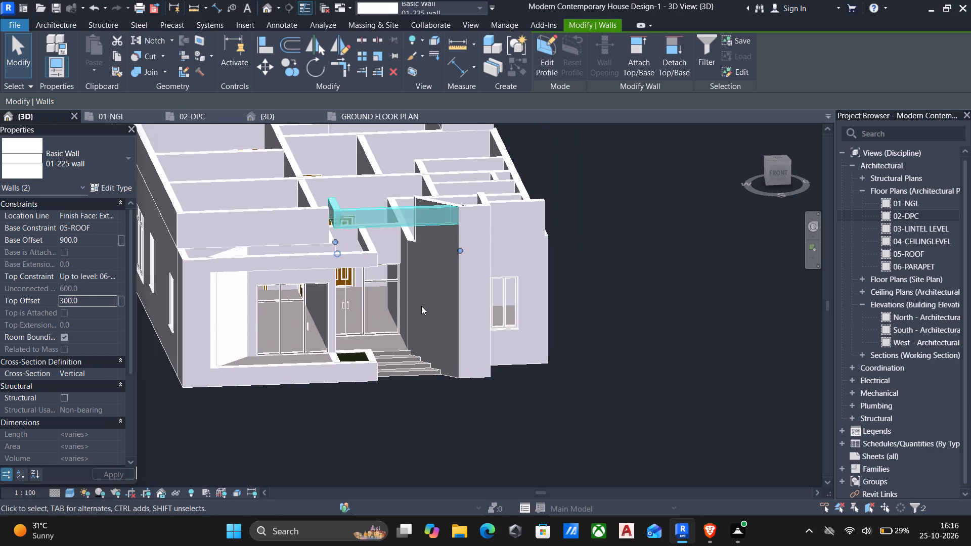
scroll(421, 306, "down", 1)
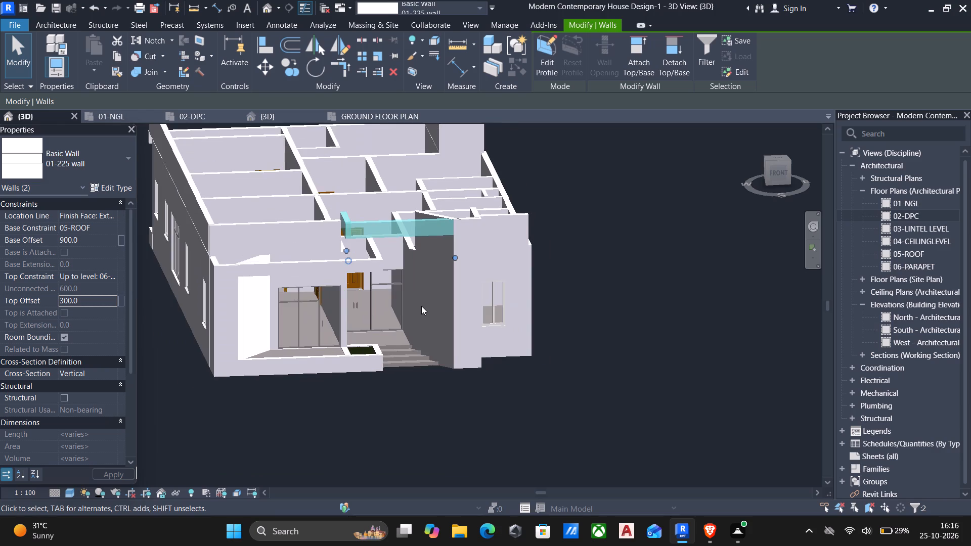
key("Escape")
From the top view, split the two north-south walls flanking the front entrance at the cross wall's centreline.
scroll(418, 310, "down", 4)
middle_click_drag(408, 327, 482, 311, "shift")
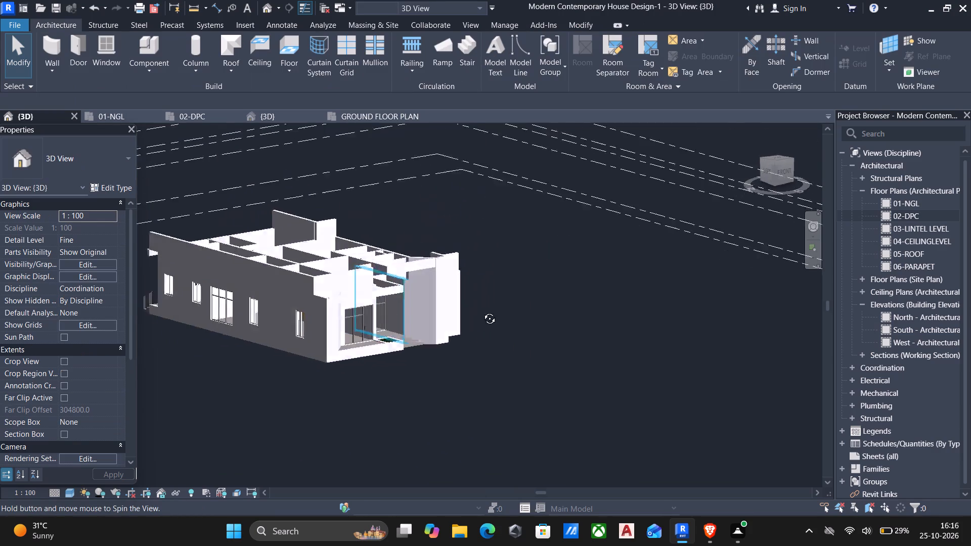
middle_click_drag(482, 311, 508, 307, "shift")
scroll(461, 317, "up", 4)
scroll(458, 331, "down", 5)
middle_click_drag(452, 346, 451, 346, "shift")
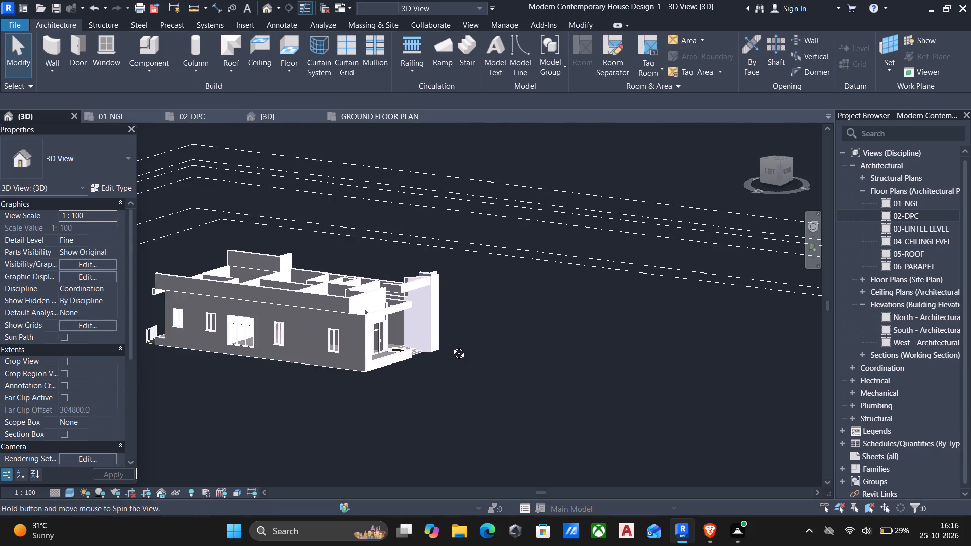
middle_click_drag(451, 346, 341, 422, "shift")
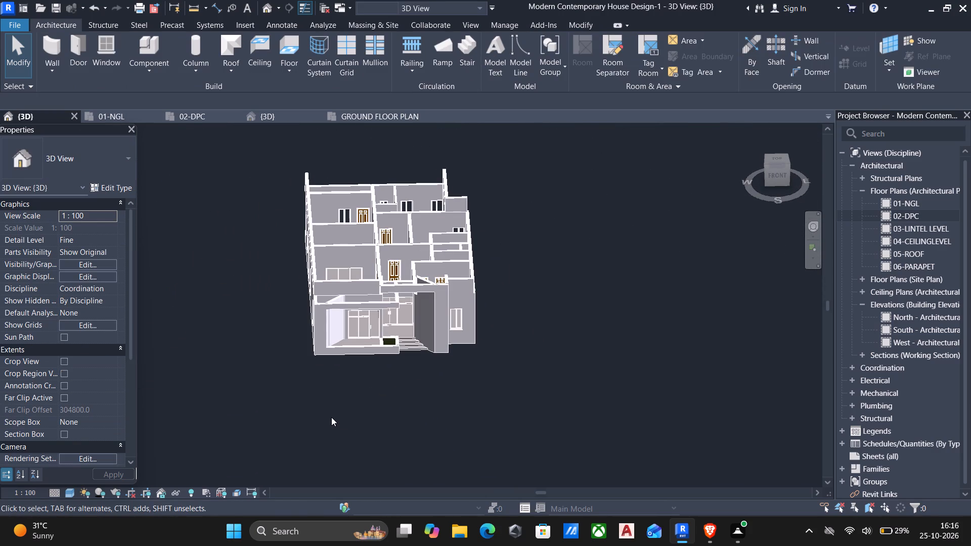
left_click(778, 158)
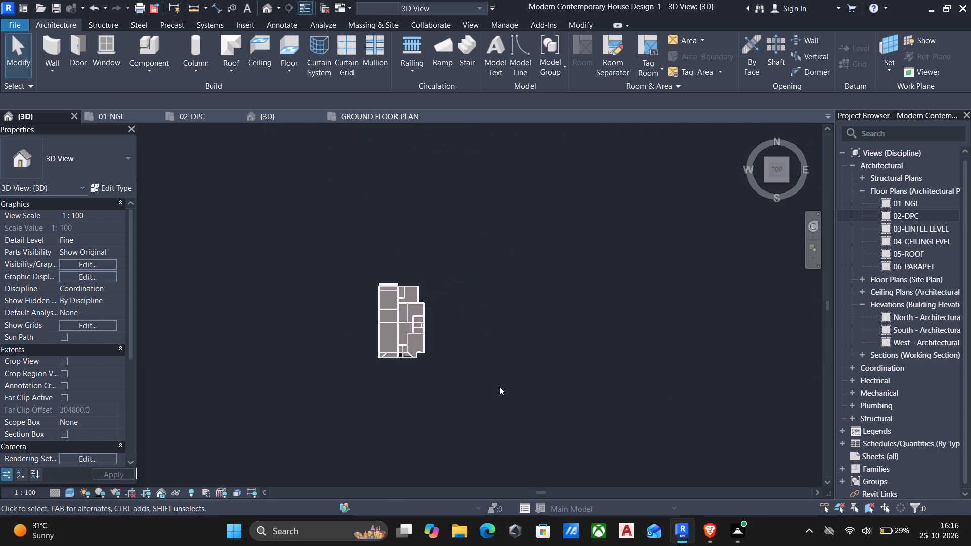
type("sl")
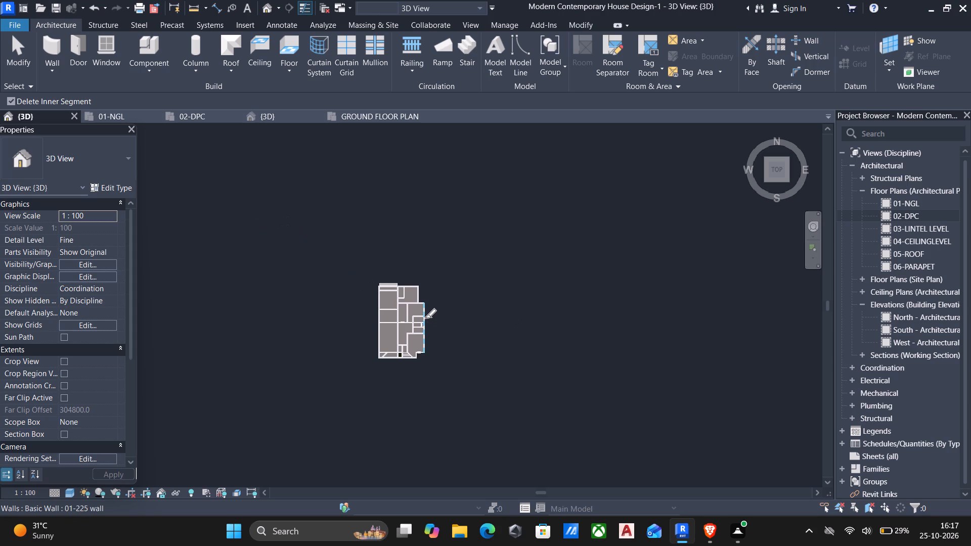
scroll(425, 319, "up", 4)
scroll(377, 361, "up", 17)
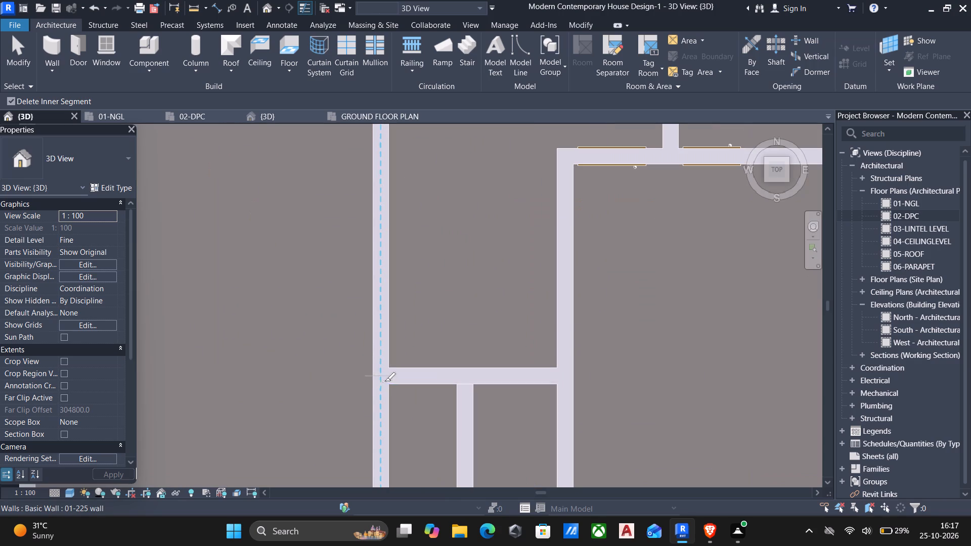
left_click(377, 379)
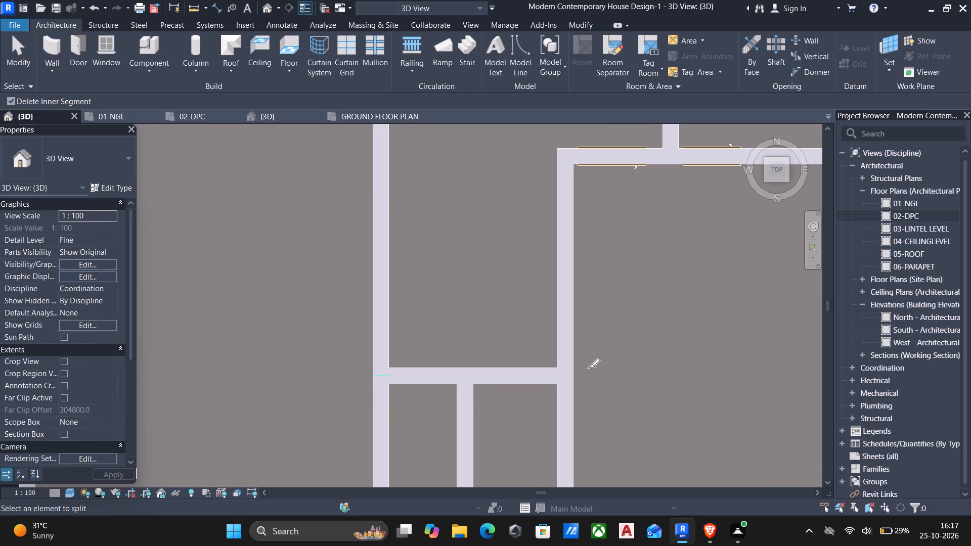
left_click(565, 371)
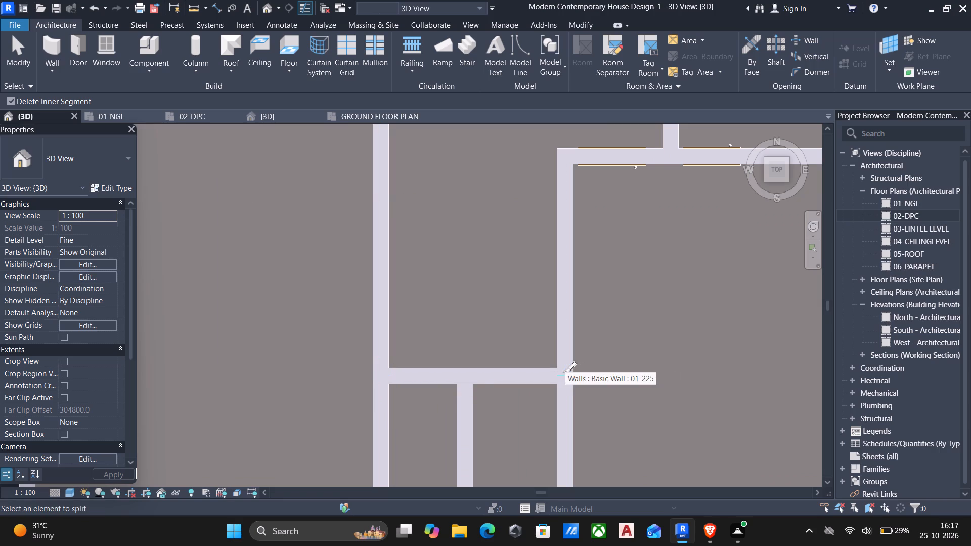
scroll(494, 211, "down", 4)
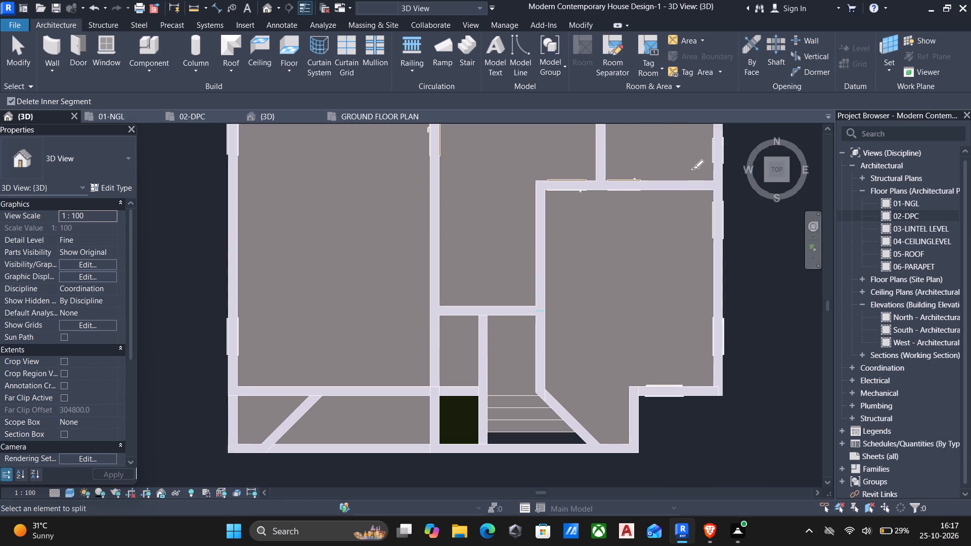
key("Escape")
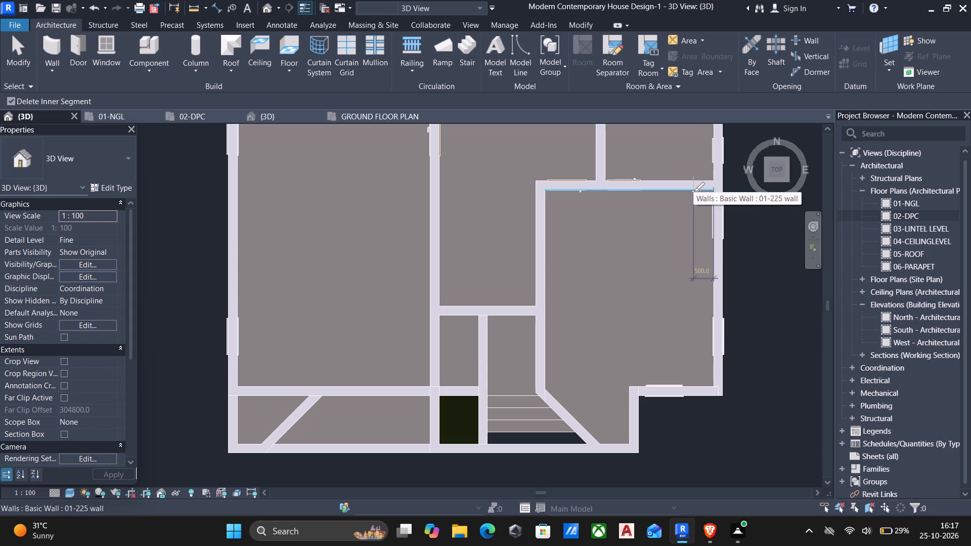
key("Escape")
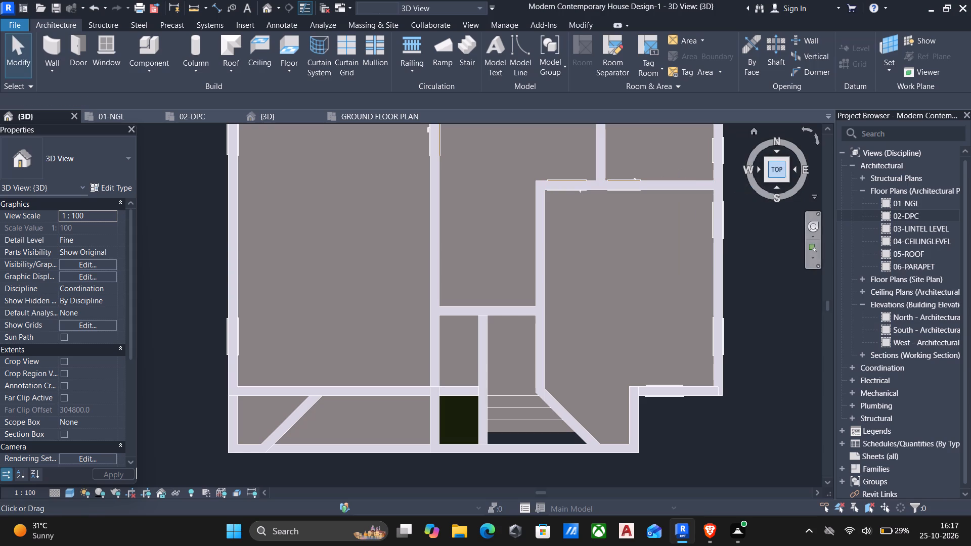
Set the top offset of the two split side walls and the cross wall enclosing the front entrance to 300 mm.
left_click(767, 181)
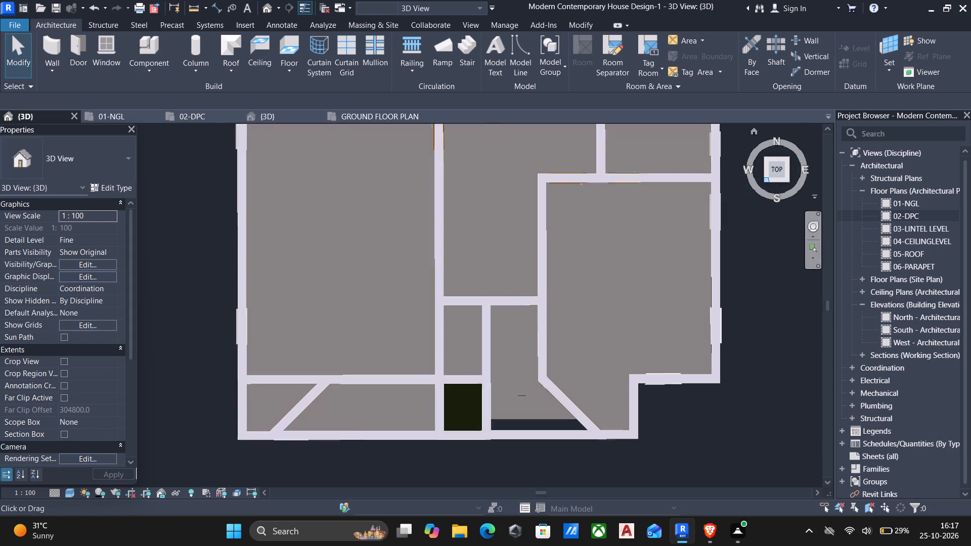
scroll(407, 254, "up", 5)
scroll(427, 407, "up", 5)
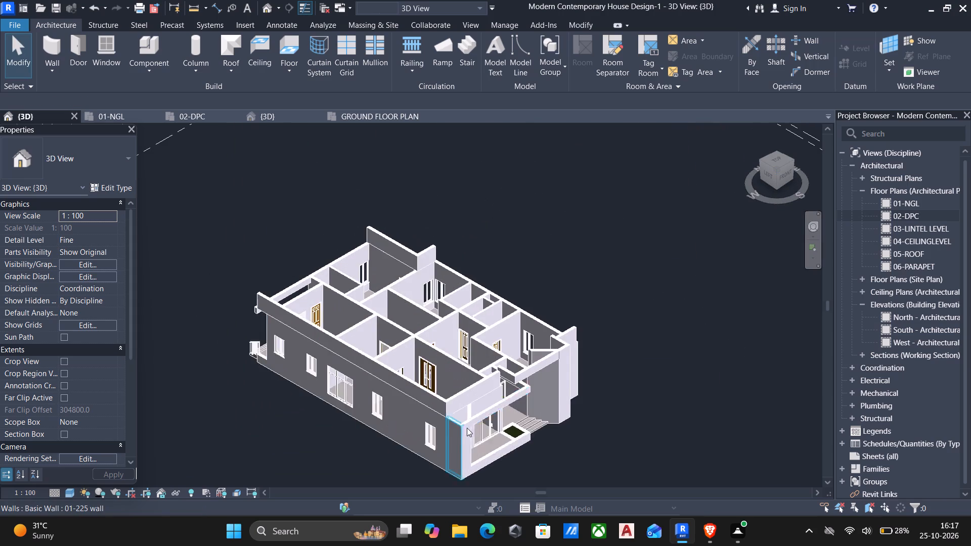
scroll(508, 416, "up", 6)
scroll(489, 293, "up", 5)
scroll(451, 306, "down", 3)
middle_click_drag(449, 316, 482, 206)
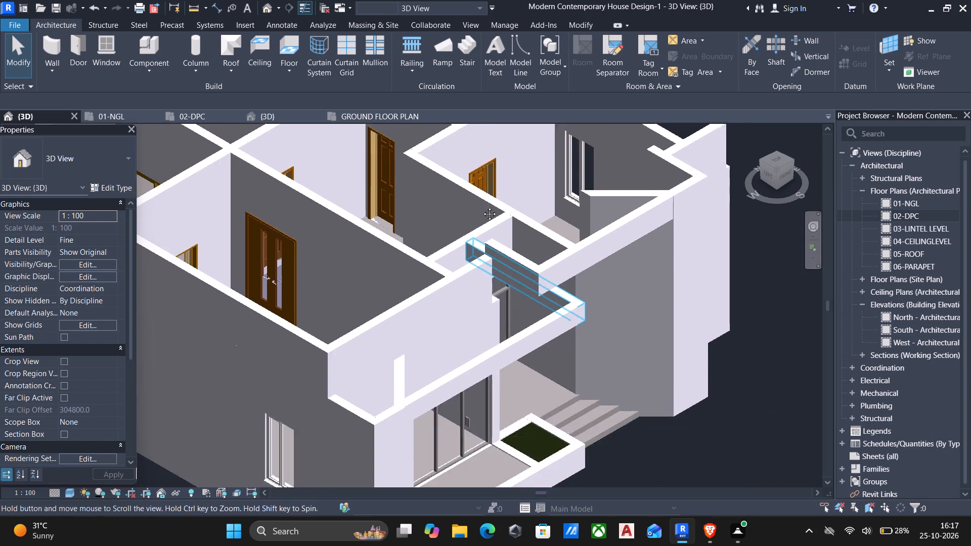
middle_click_drag(482, 206, 482, 205)
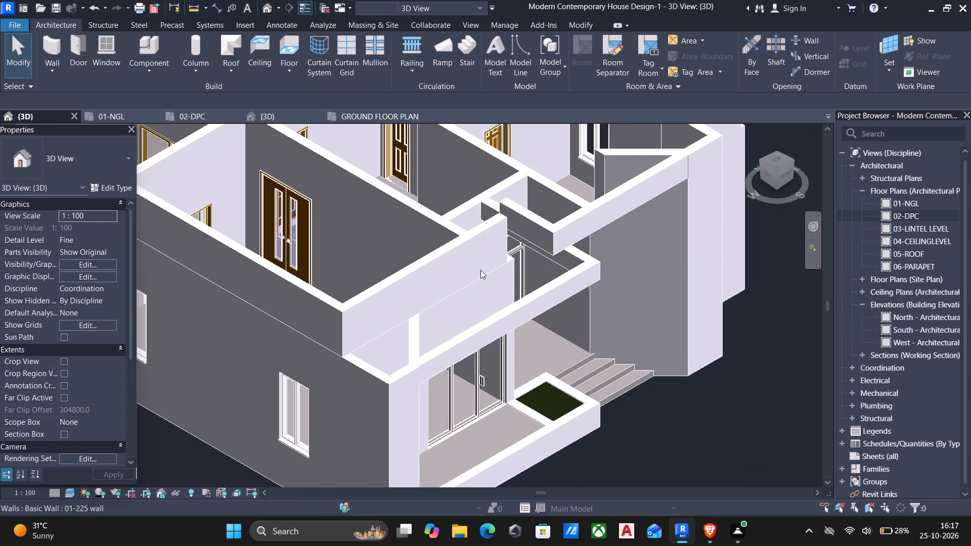
scroll(459, 229, "up", 3)
left_click(459, 229)
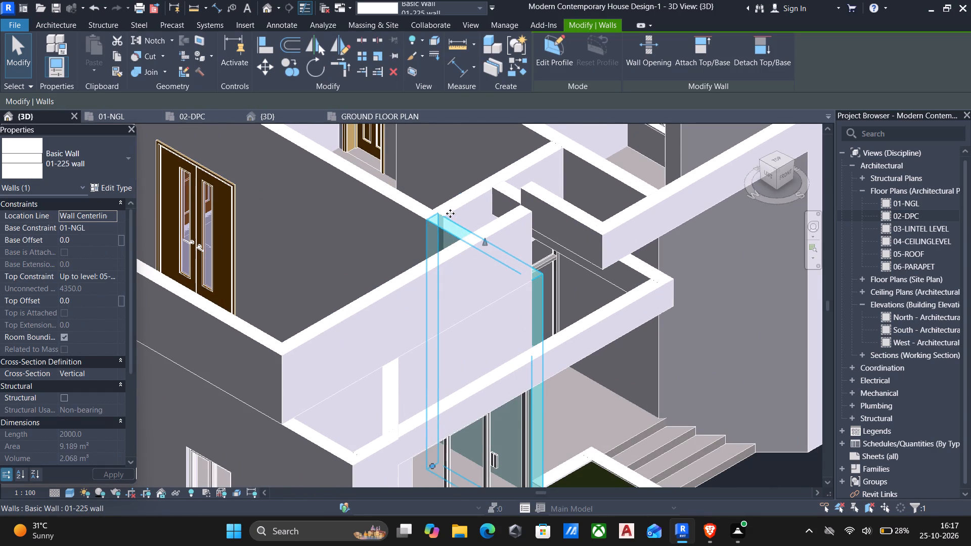
left_click(469, 194, "ctrl")
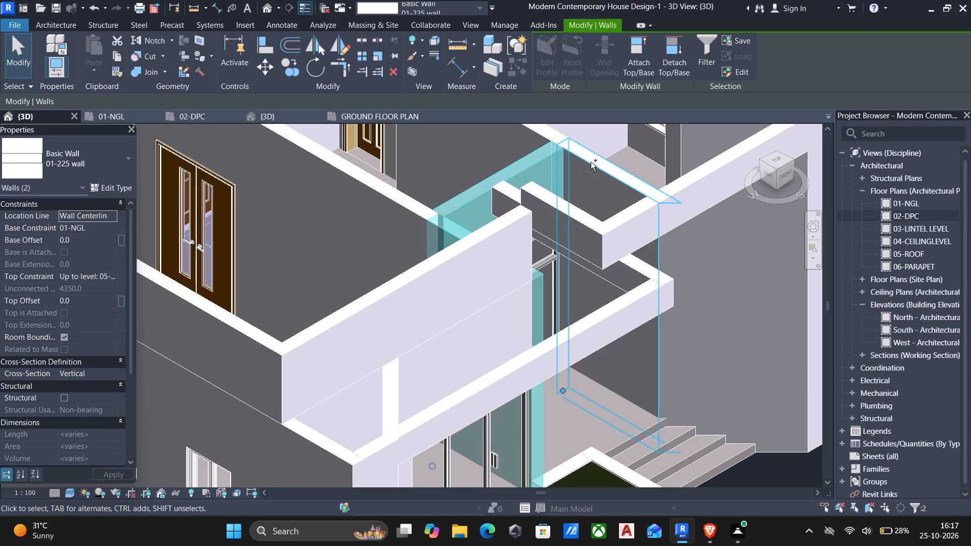
left_click(591, 162, "ctrl")
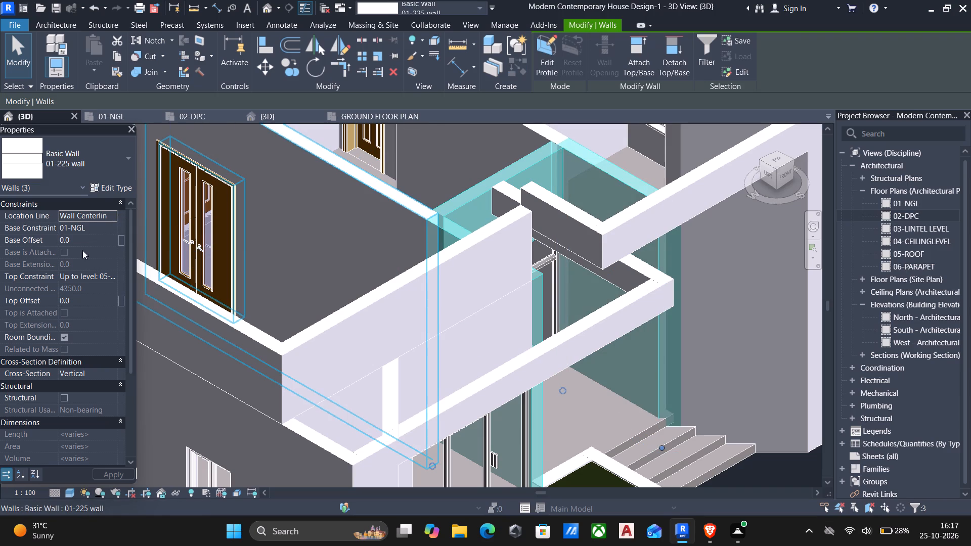
left_click(87, 297)
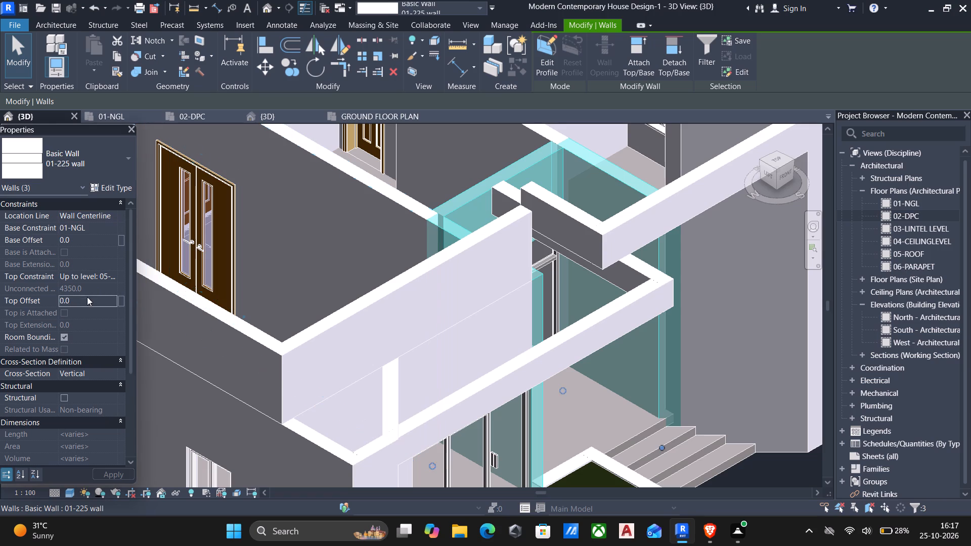
type("300")
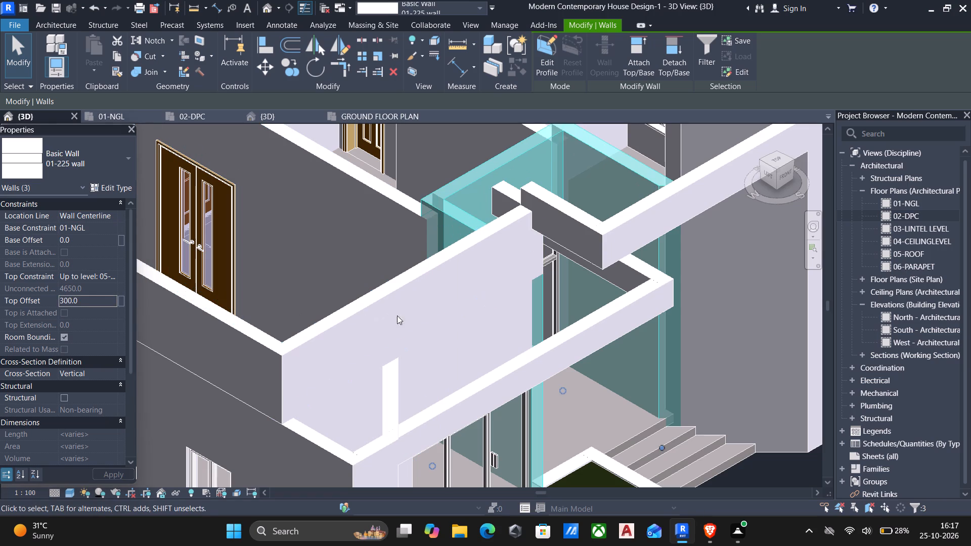
Inspect the raised walls around the front entrance and the rest of the house from several sides in 3D.
scroll(425, 322, "down", 4)
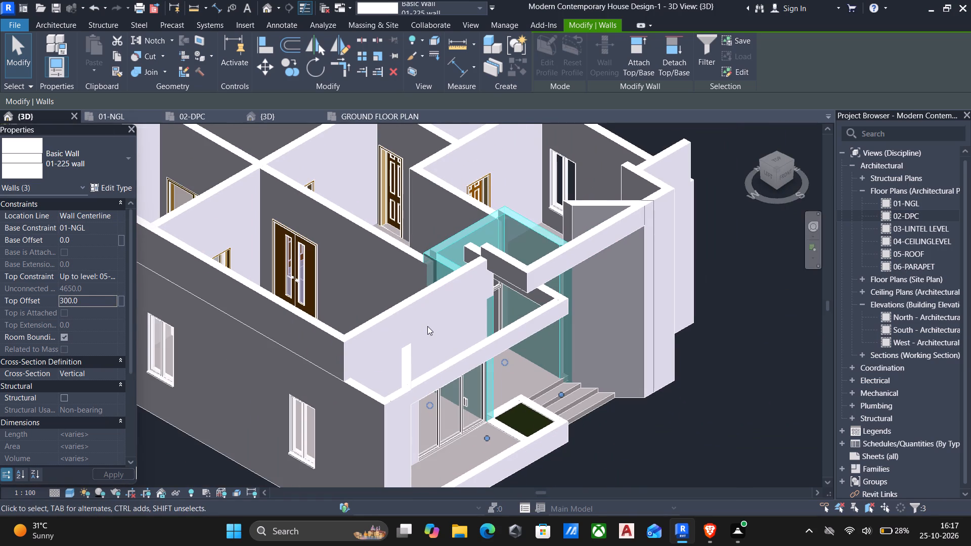
scroll(430, 330, "down", 2)
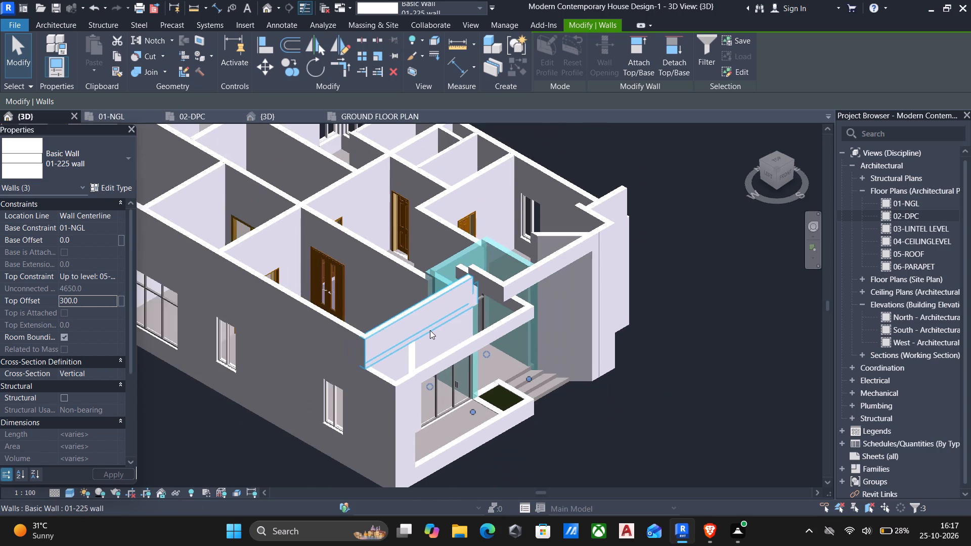
key("Escape")
scroll(453, 338, "down", 1)
middle_click_drag(456, 339, 194, 394, "shift")
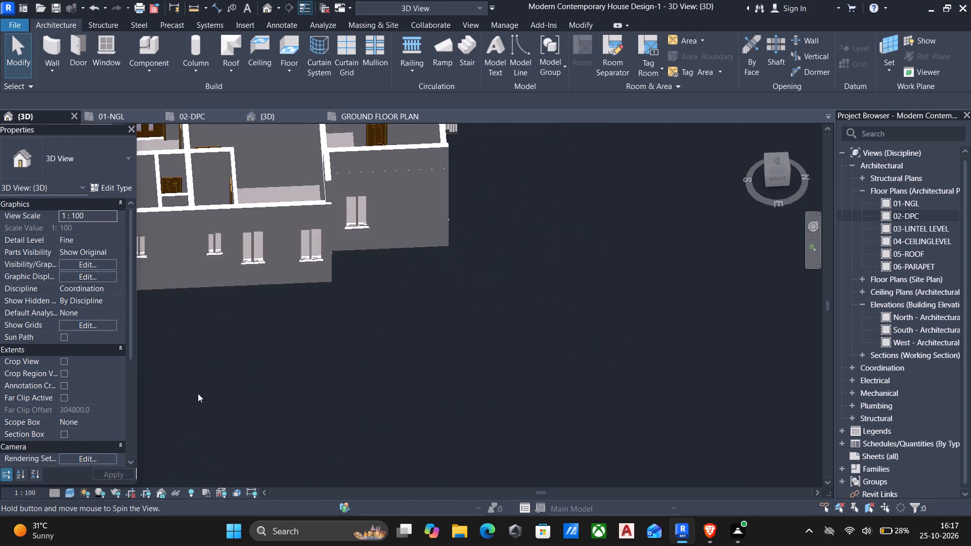
scroll(200, 393, "down", 6)
middle_click_drag(217, 390, 423, 400)
scroll(347, 329, "up", 6)
middle_click_drag(315, 293, 313, 286, "shift")
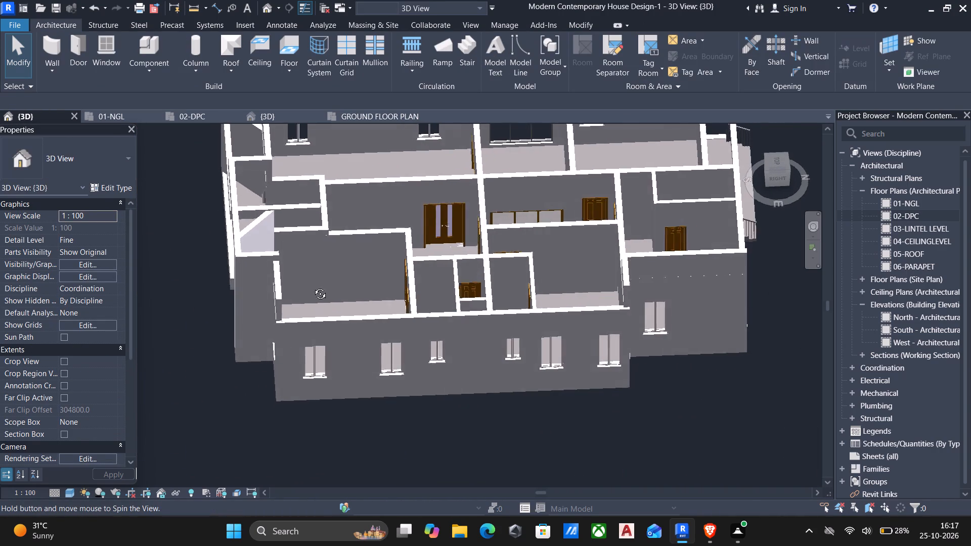
middle_click_drag(313, 286, 280, 226, "shift")
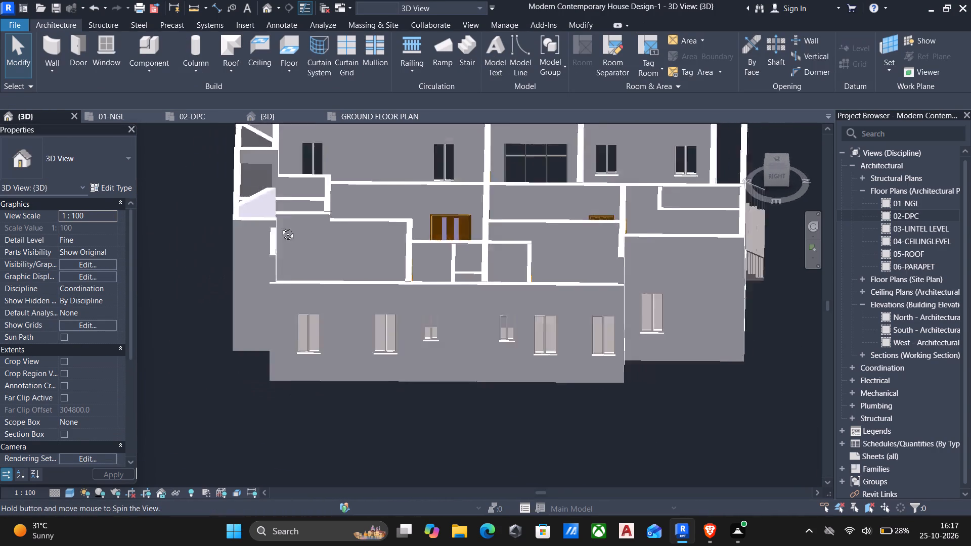
middle_click_drag(280, 226, 272, 156, "shift")
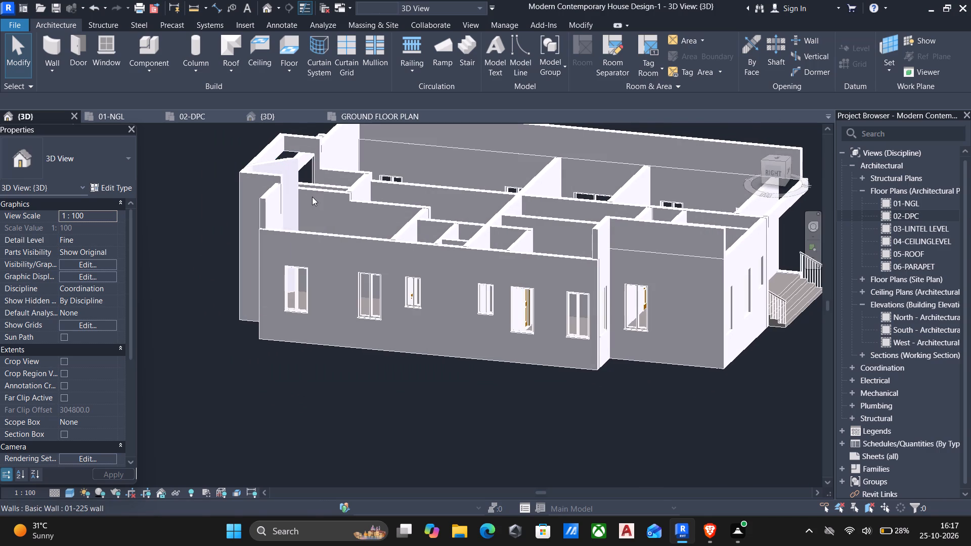
Set the top constraint of the three walls enclosing the front entrance to level 06-PARAPET.
scroll(312, 197, "up", 2)
middle_click_drag(314, 198, 320, 289)
scroll(391, 321, "up", 4)
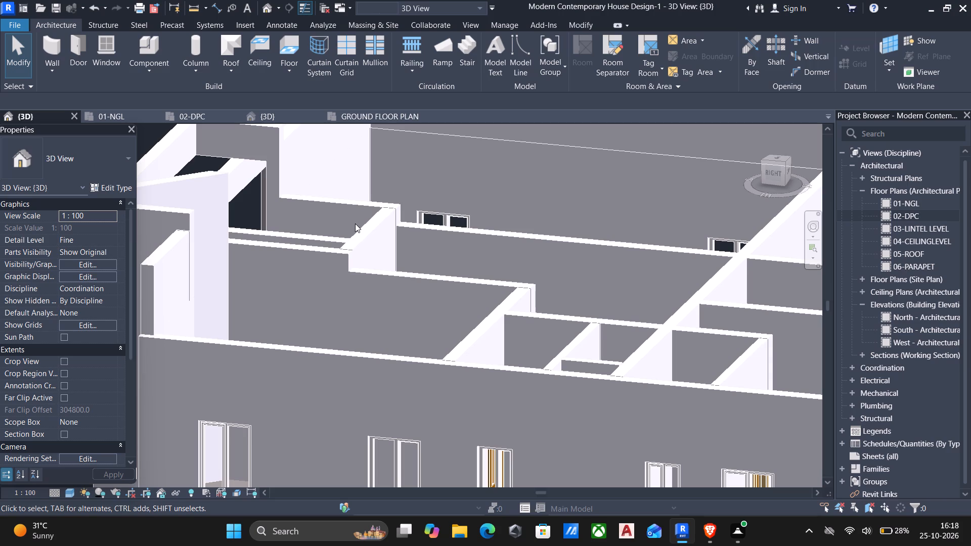
scroll(312, 215, "down", 2)
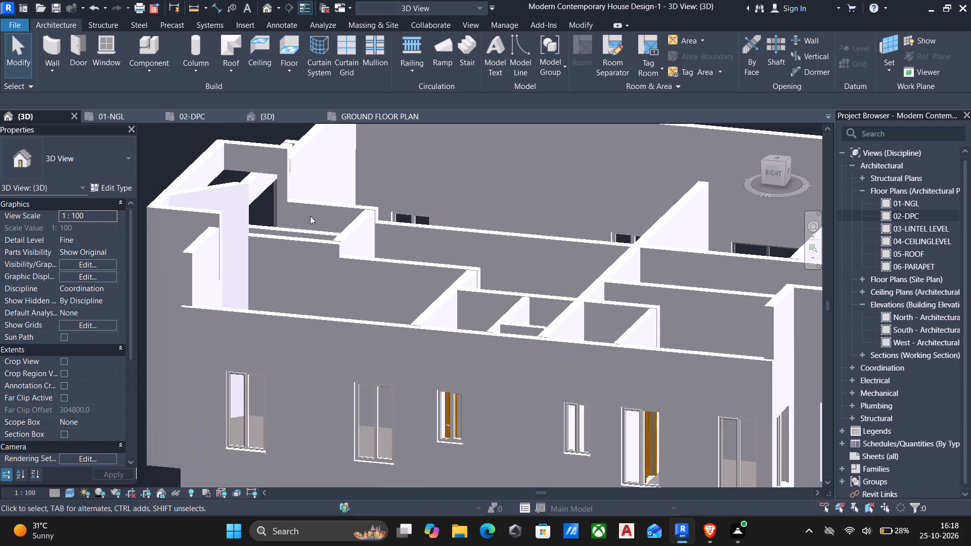
left_click(352, 223)
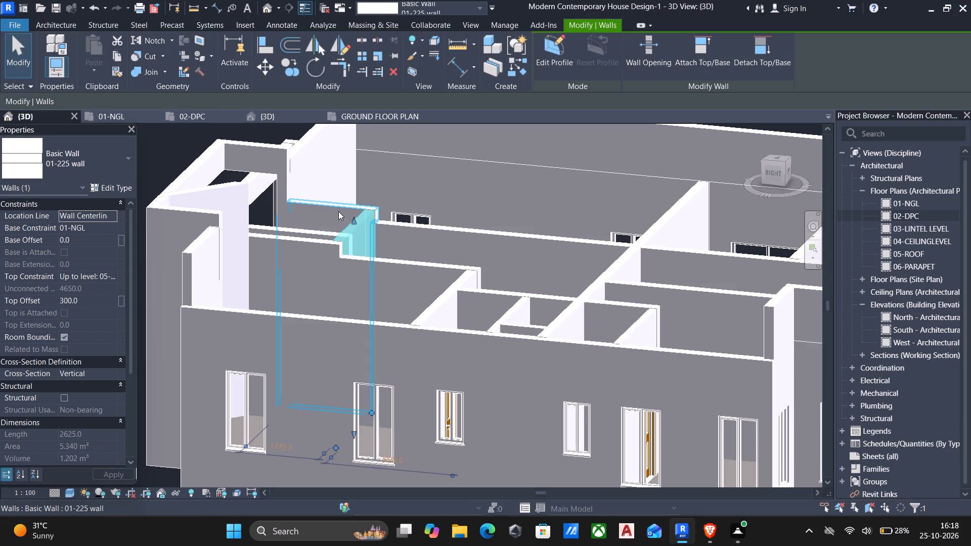
left_click(330, 200, "ctrl")
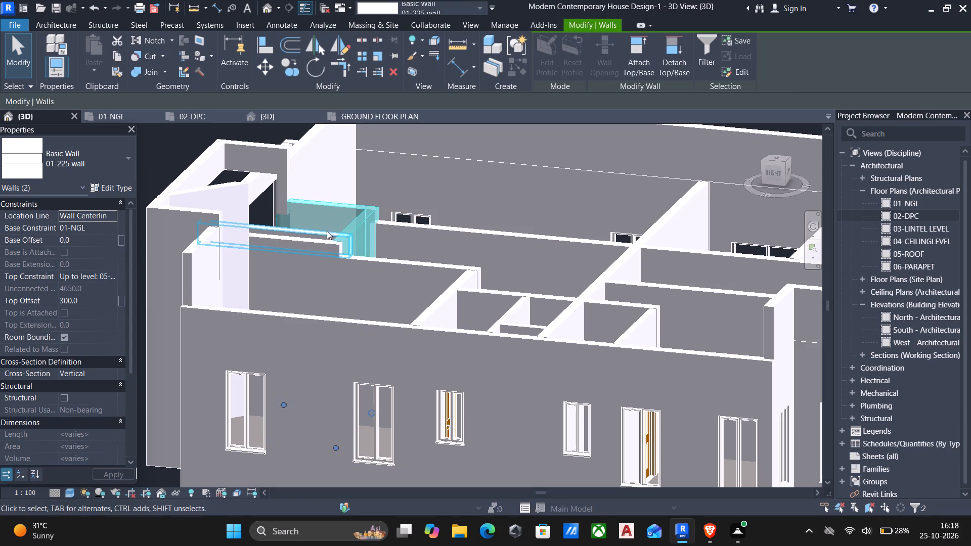
middle_click_drag(311, 243, 327, 339, "shift")
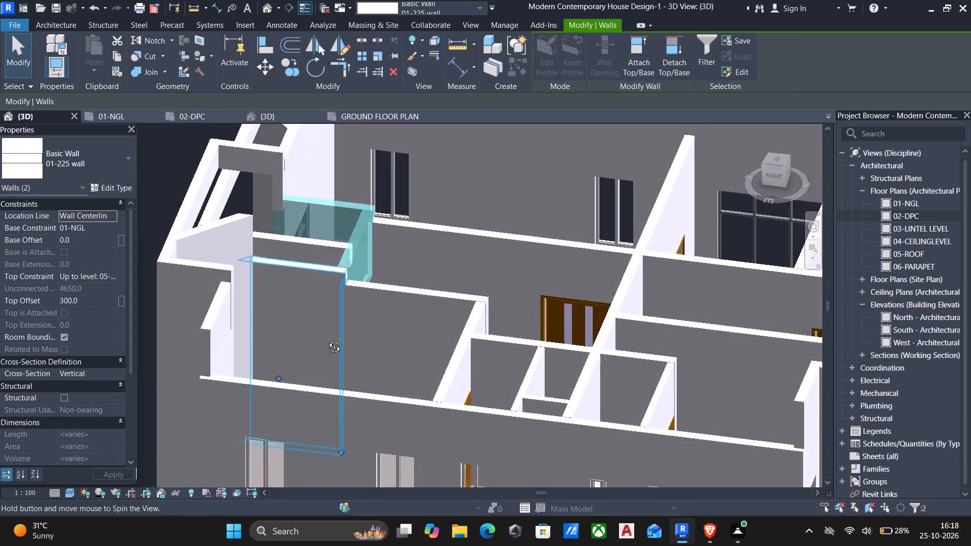
middle_click_drag(327, 339, 326, 424, "shift")
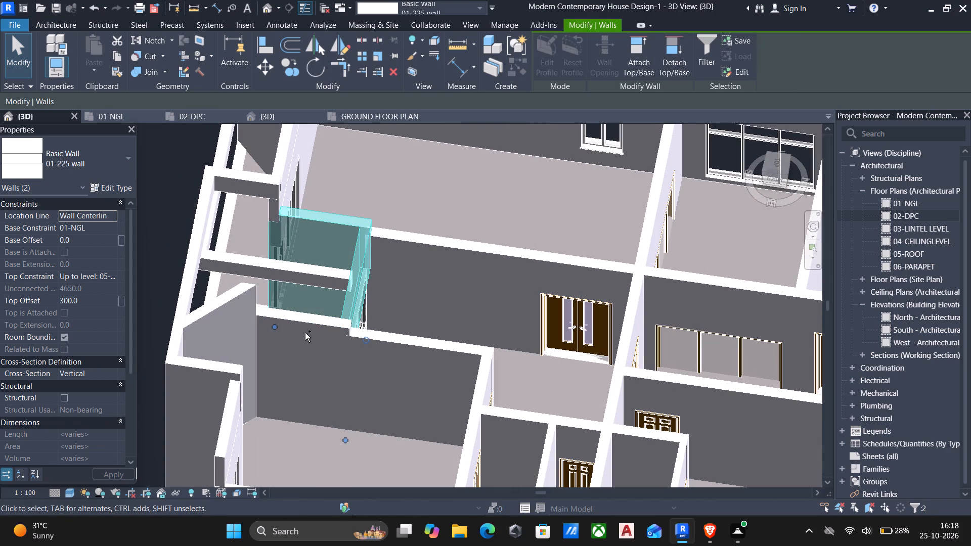
left_click(308, 325, "ctrl")
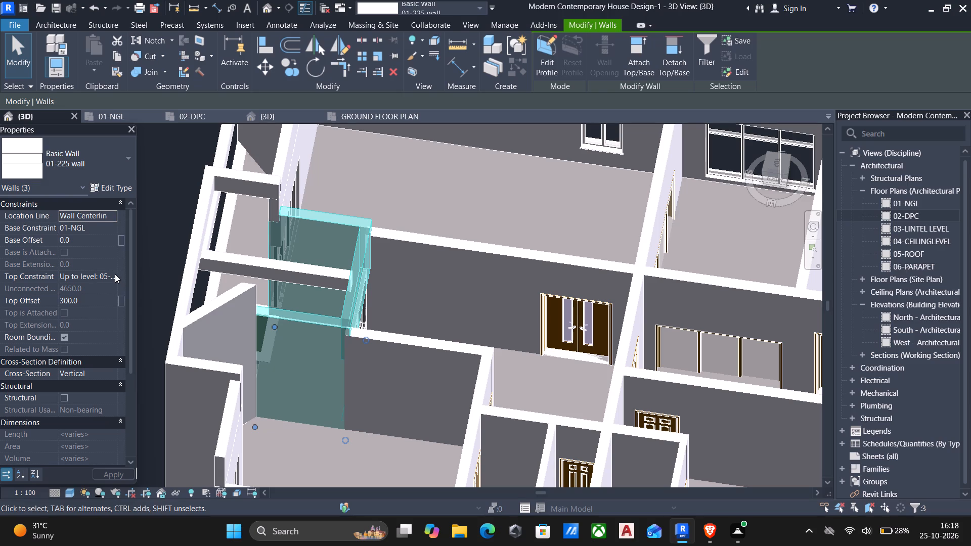
left_click(110, 279)
scroll(113, 334, "down", 6)
left_click(114, 334)
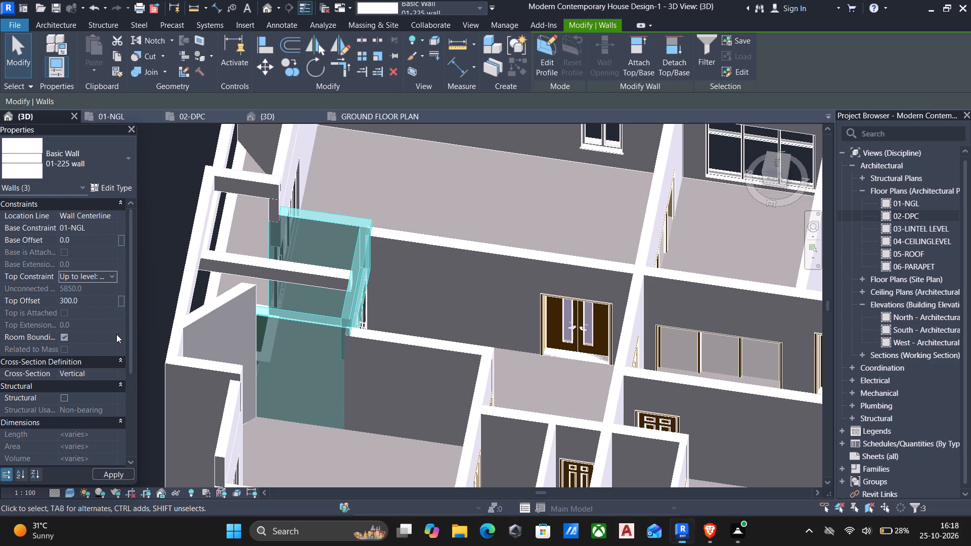
scroll(294, 350, "down", 5)
key("Escape")
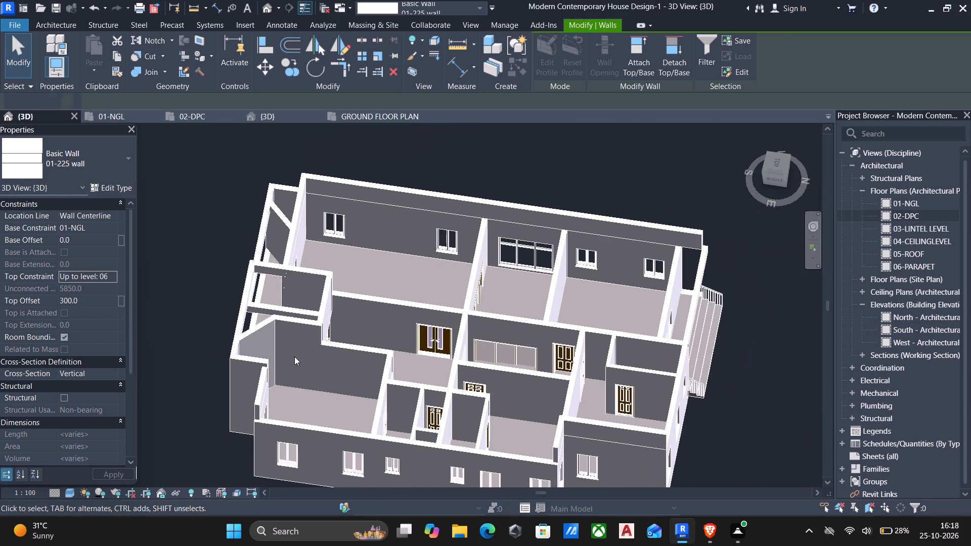
Examine the whole house in 3D from the side, front and above to review the entrance and parapet wall heights.
middle_click_drag(294, 358, 312, 204, "shift")
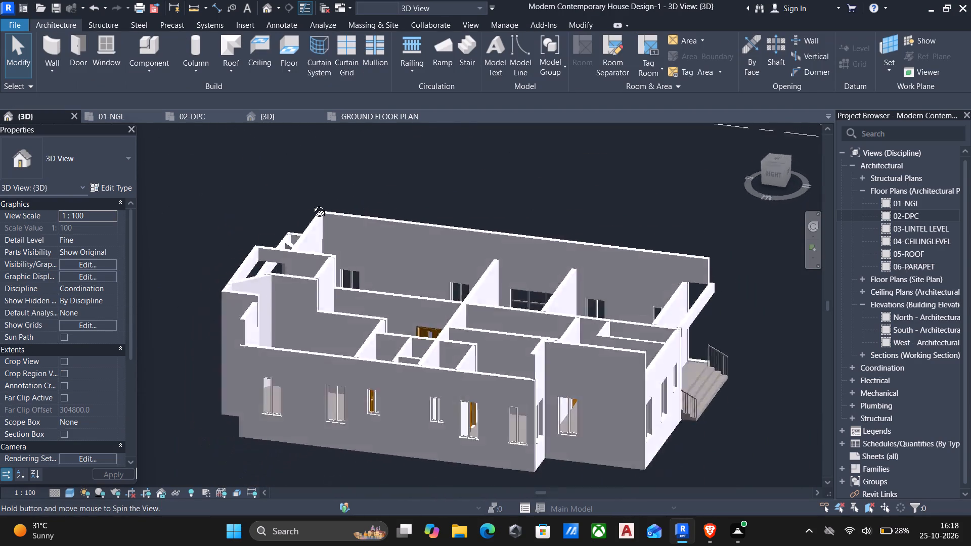
middle_click_drag(312, 204, 555, 201, "shift")
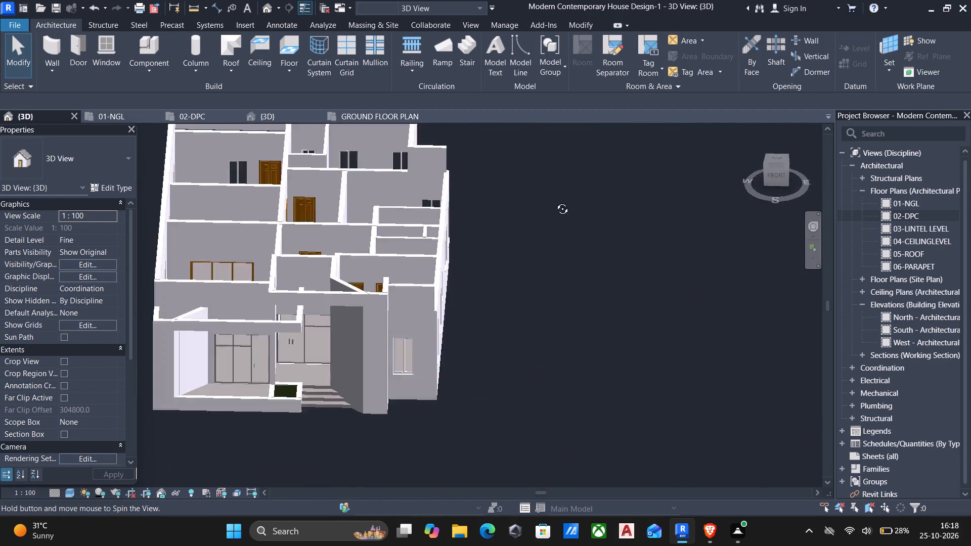
middle_click_drag(555, 201, 444, 153, "shift")
middle_click_drag(459, 156, 530, 208)
scroll(514, 292, "up", 5)
scroll(514, 292, "down", 6)
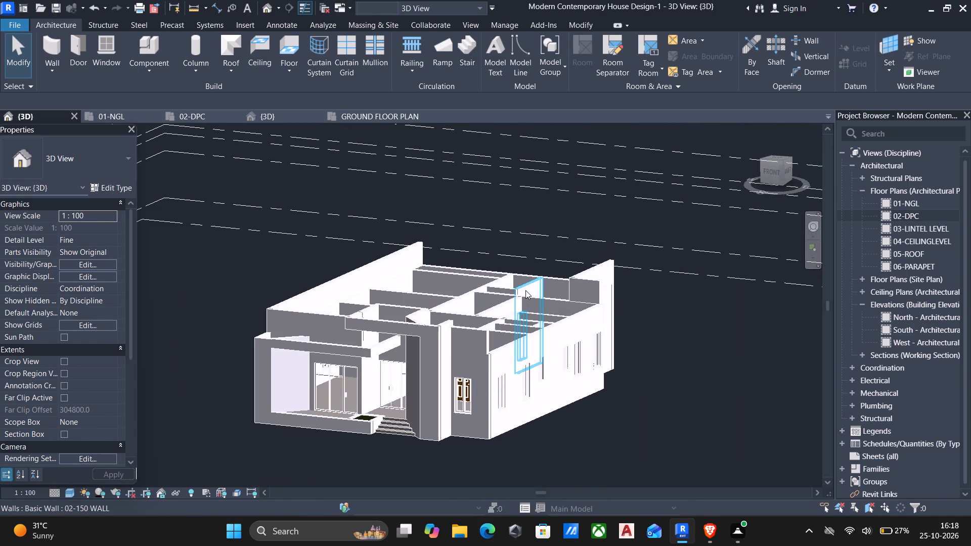
middle_click_drag(473, 348, 475, 299)
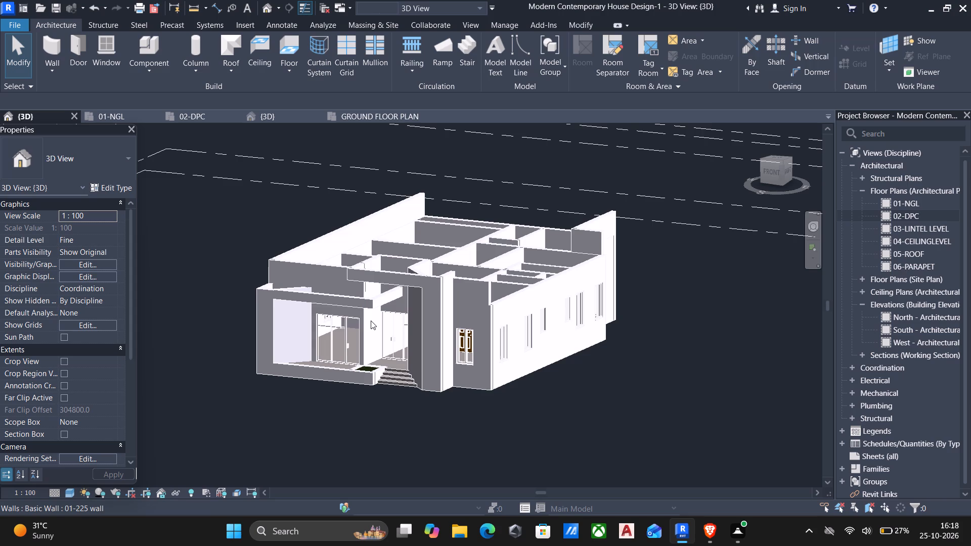
scroll(377, 323, "down", 3)
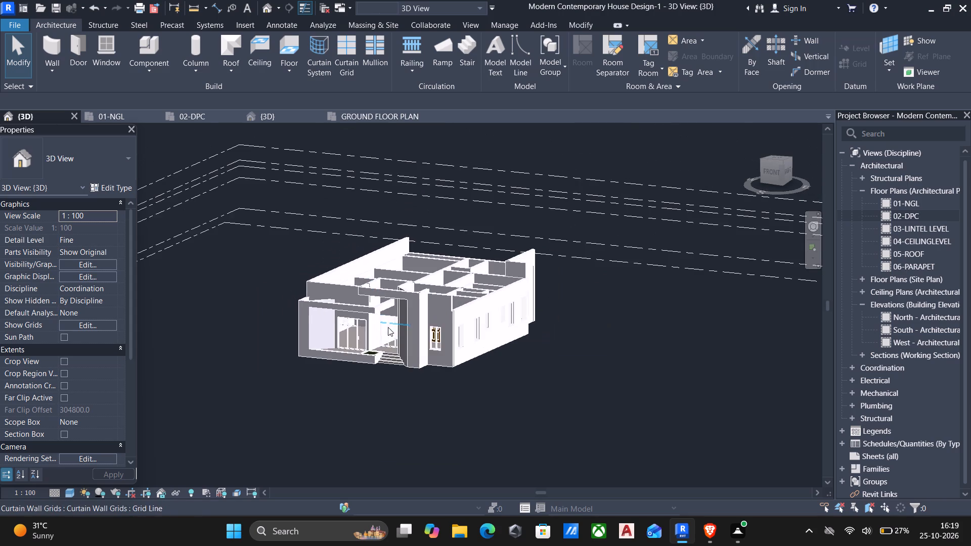
middle_click_drag(391, 331, 260, 497, "shift")
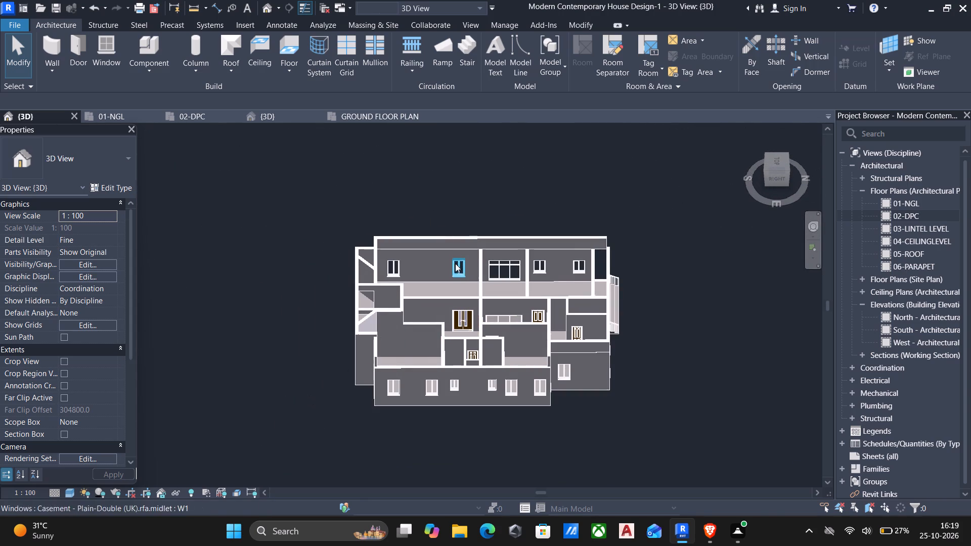
From the top view, start a new floor and duplicate the 01- floor main type as 02-roof slab.
left_click(775, 158)
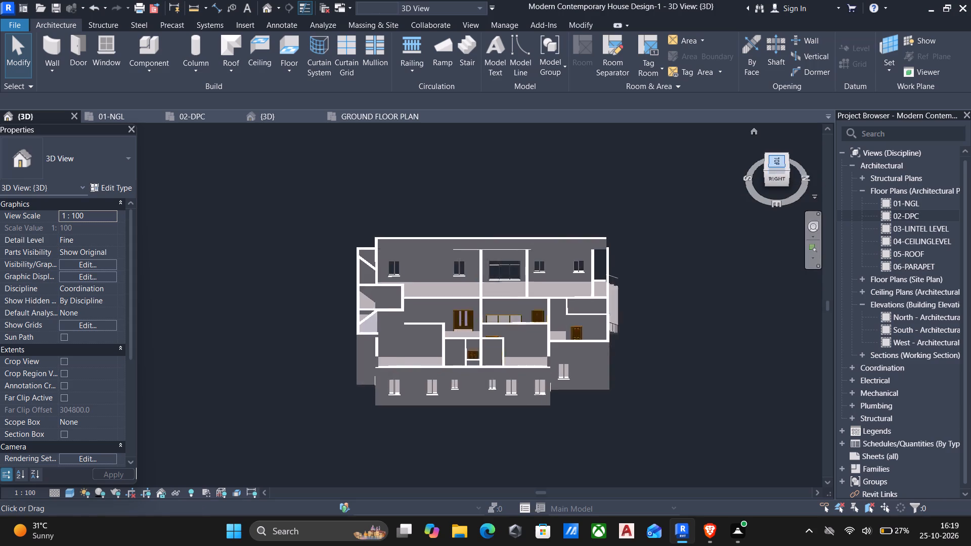
left_click(72, 21)
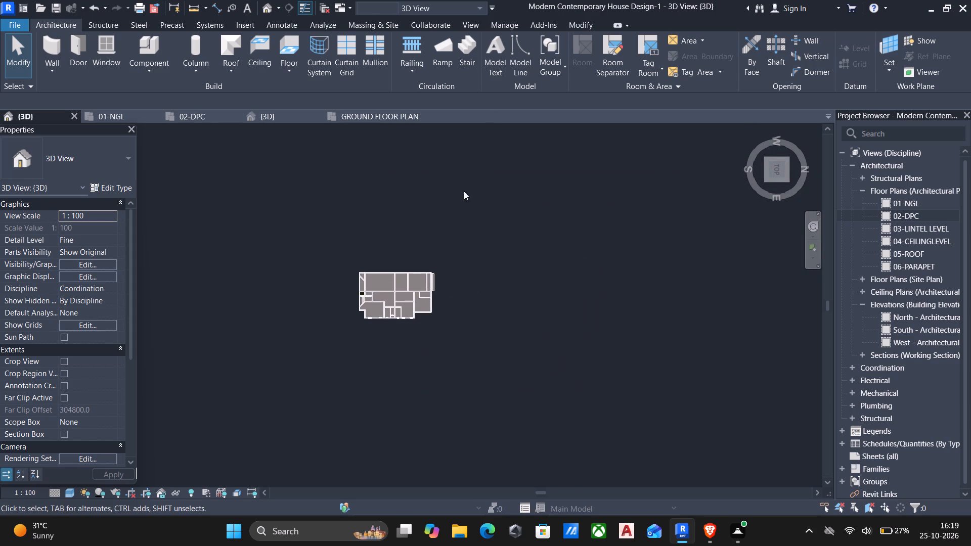
left_click(290, 50)
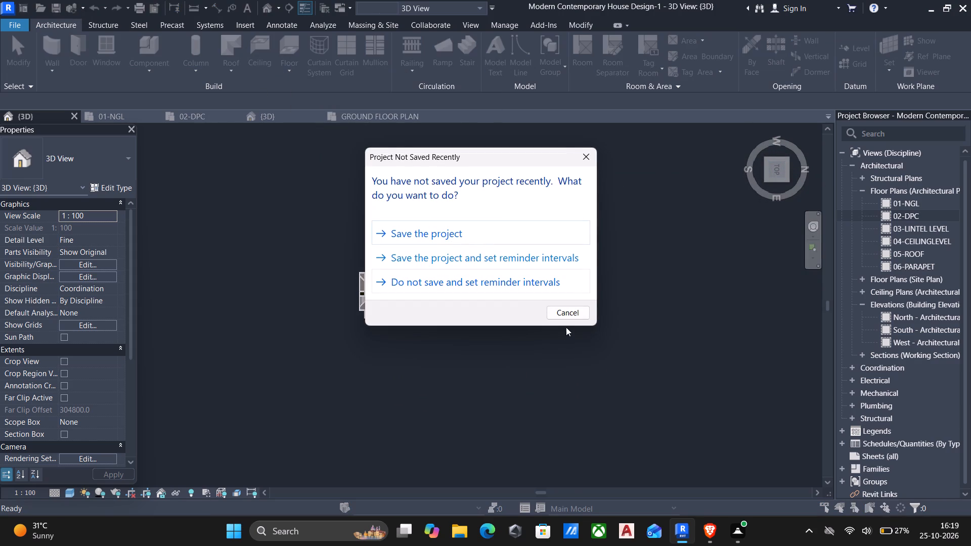
left_click(568, 316)
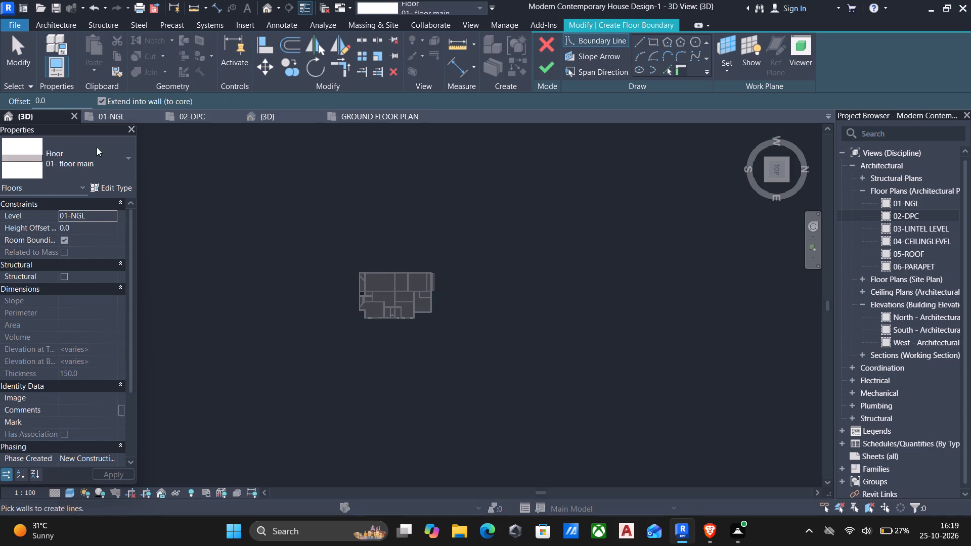
left_click(107, 187)
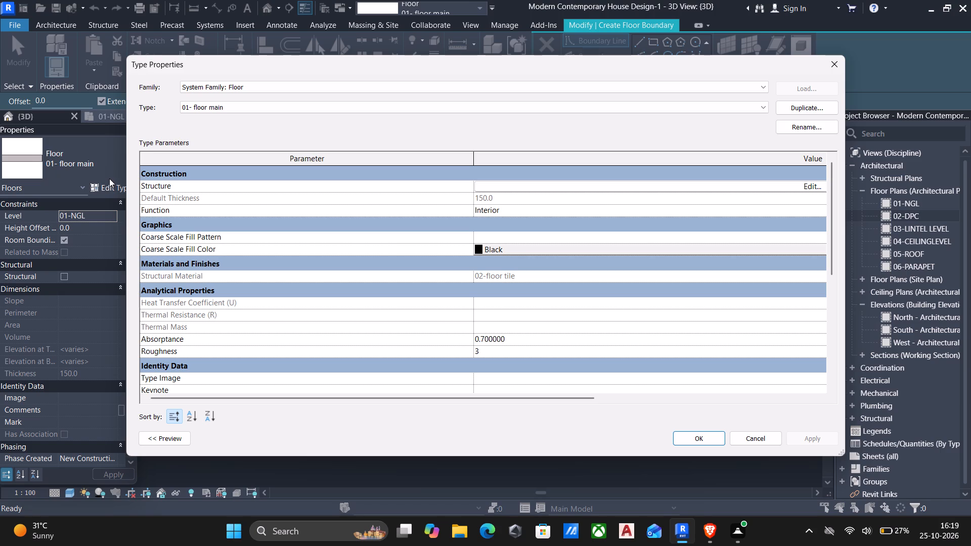
left_click(804, 106)
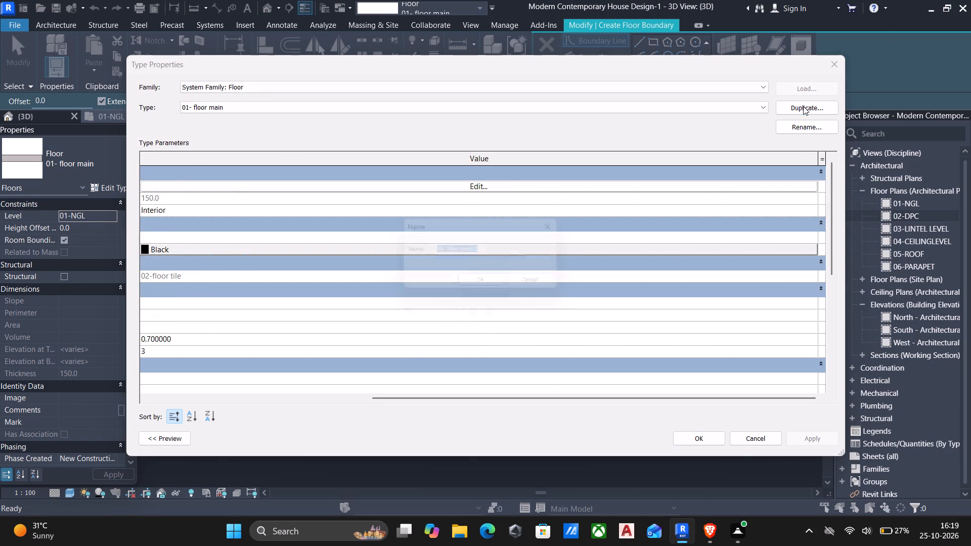
key("BackSpace")
type("02-")
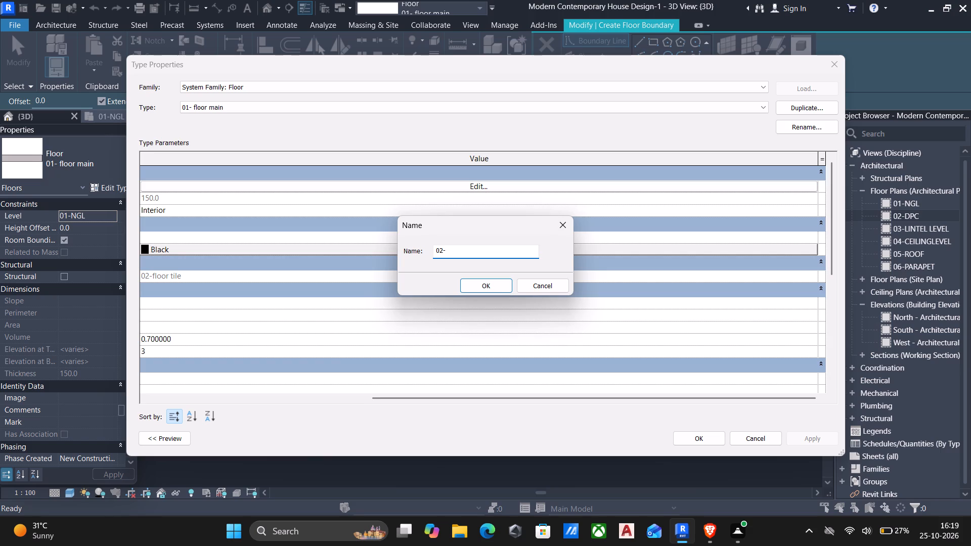
type("roof")
key("space")
type("slab")
left_click(490, 282)
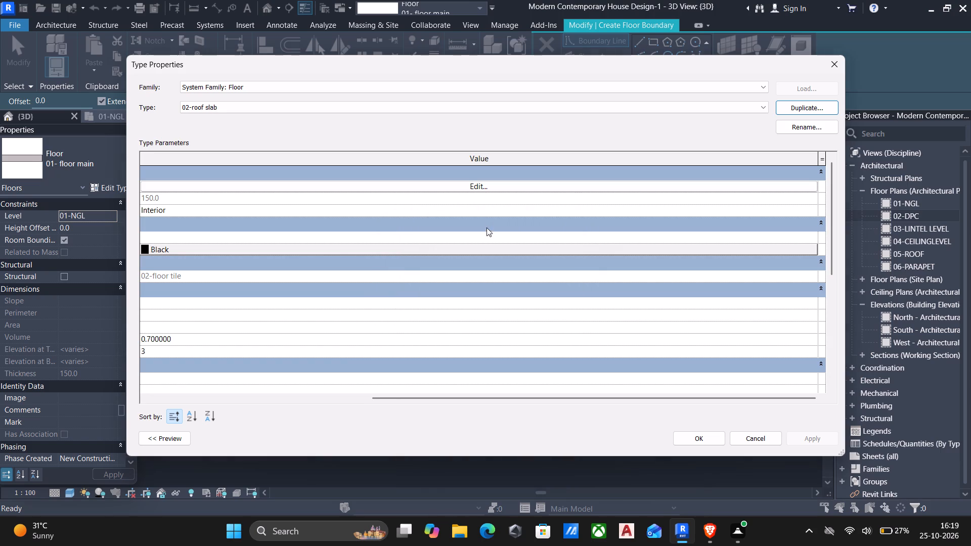
In the 02-roof slab assembly, duplicate the structure layer's 02-floor tile material and name the copy concrete floor.
left_click(475, 184)
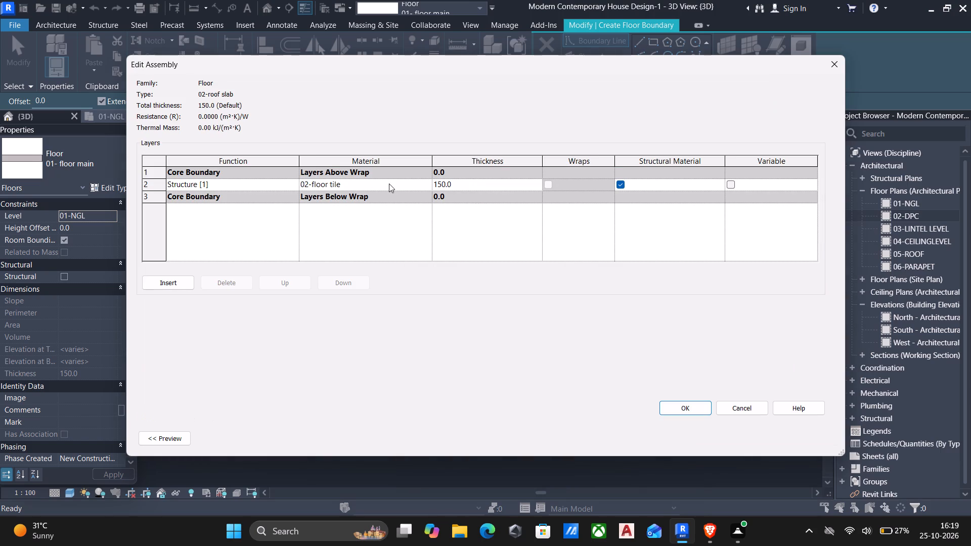
left_click(426, 181)
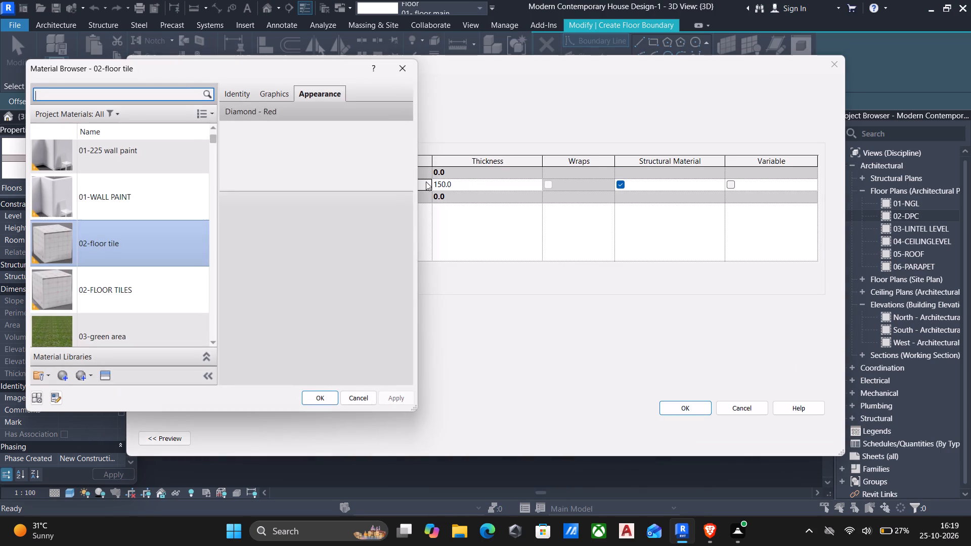
right_click(124, 250)
left_click(145, 271)
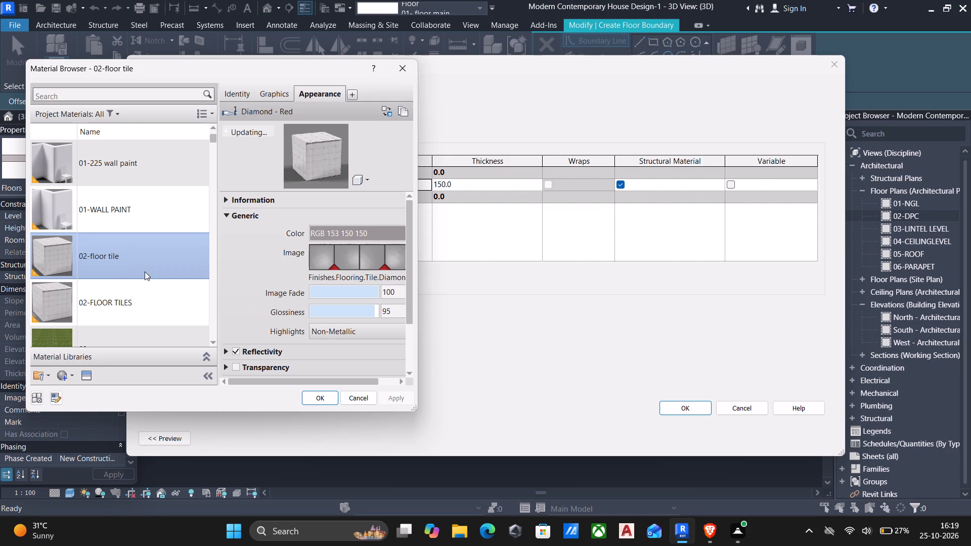
key("BackSpace")
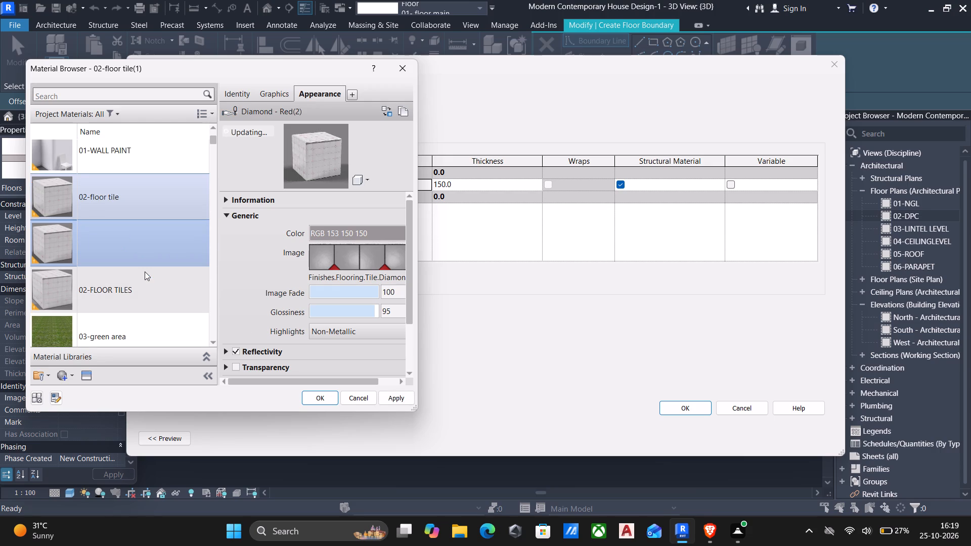
key("0")
key("BackSpace")
type("concrete floor")
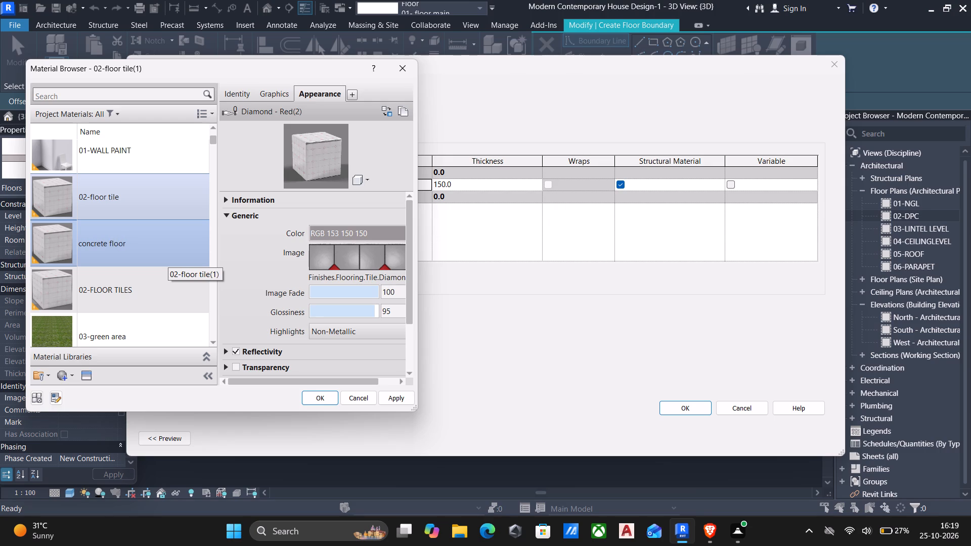
left_click(397, 398)
Give the concrete floor material the Concrete appearance from the appearance library and apply it to the 02-roof slab type.
left_click(89, 377)
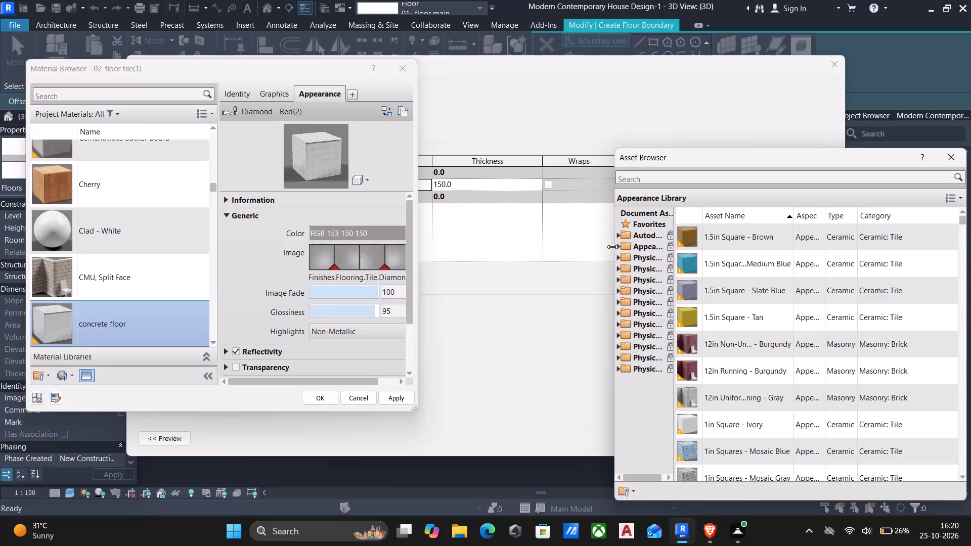
left_click(615, 248)
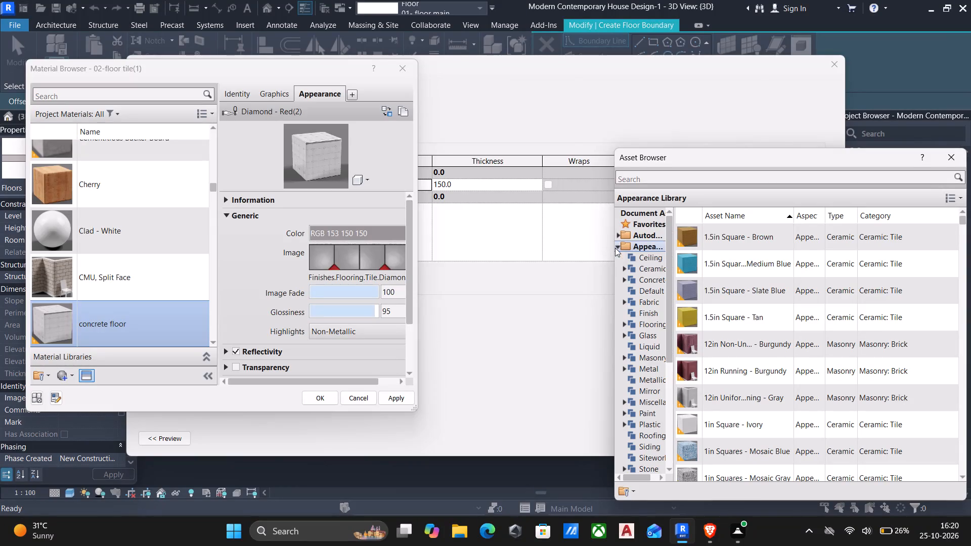
double_click(642, 281)
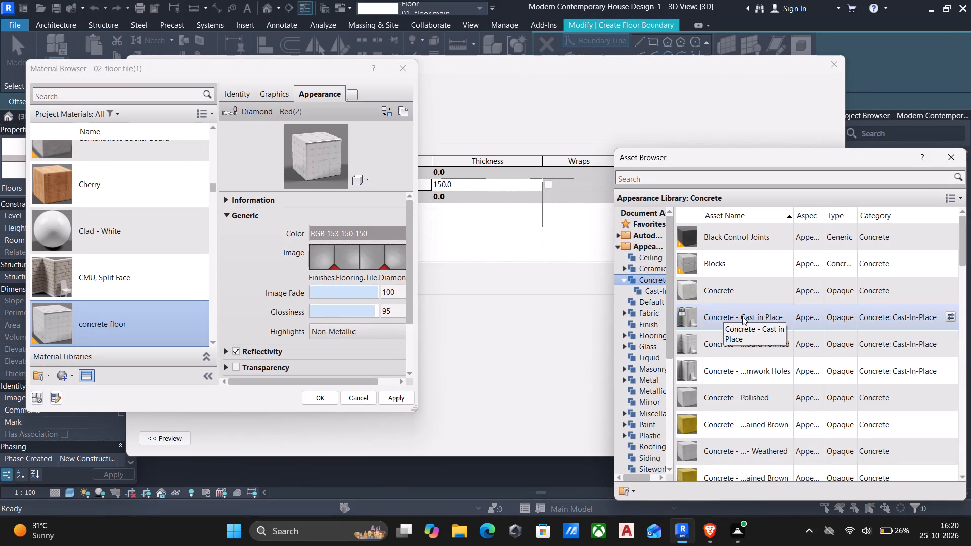
double_click(724, 297)
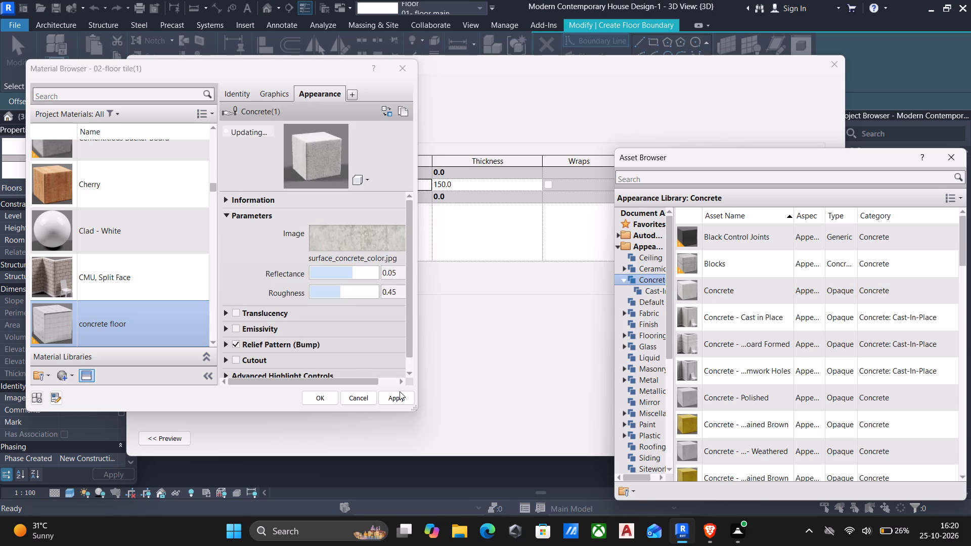
left_click(394, 393)
left_click(332, 401)
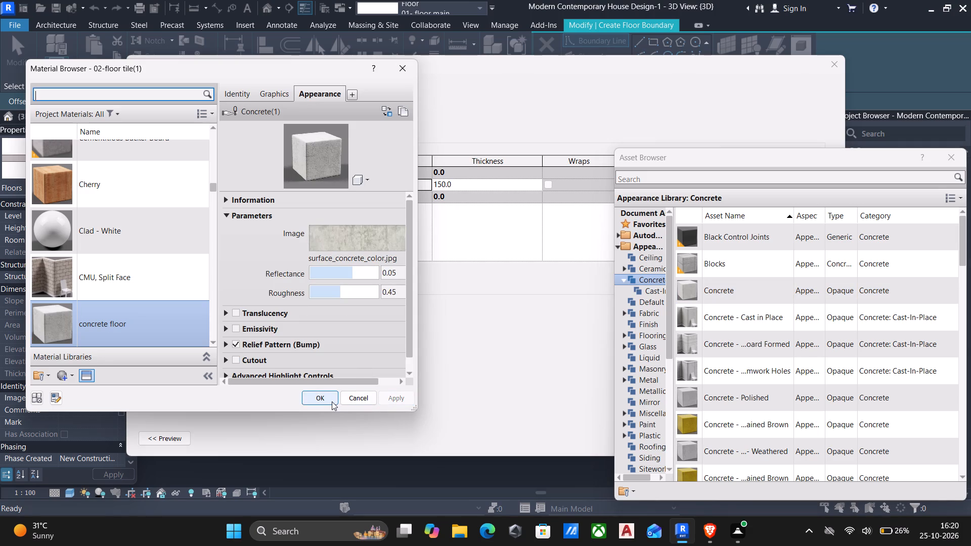
left_click(671, 408)
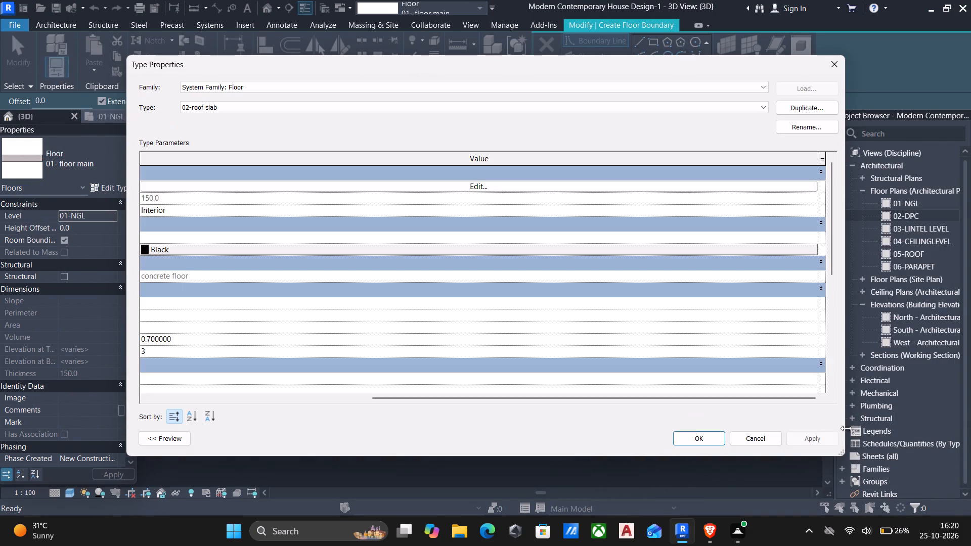
left_click(809, 433)
left_click(698, 439)
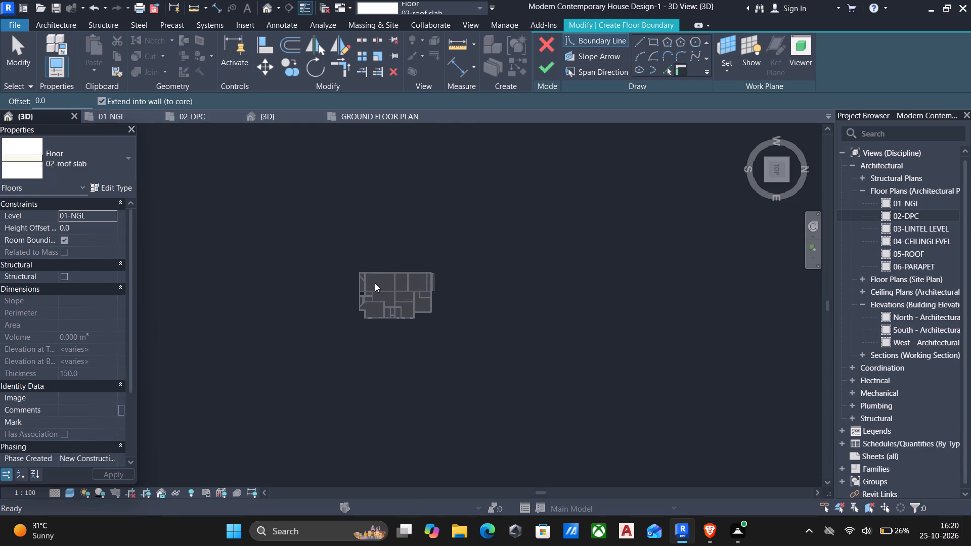
Sketch a closed L-shaped slab boundary over the front entrance along the enclosing wall faces, about 3200 by 6000 mm overall.
left_click(635, 43)
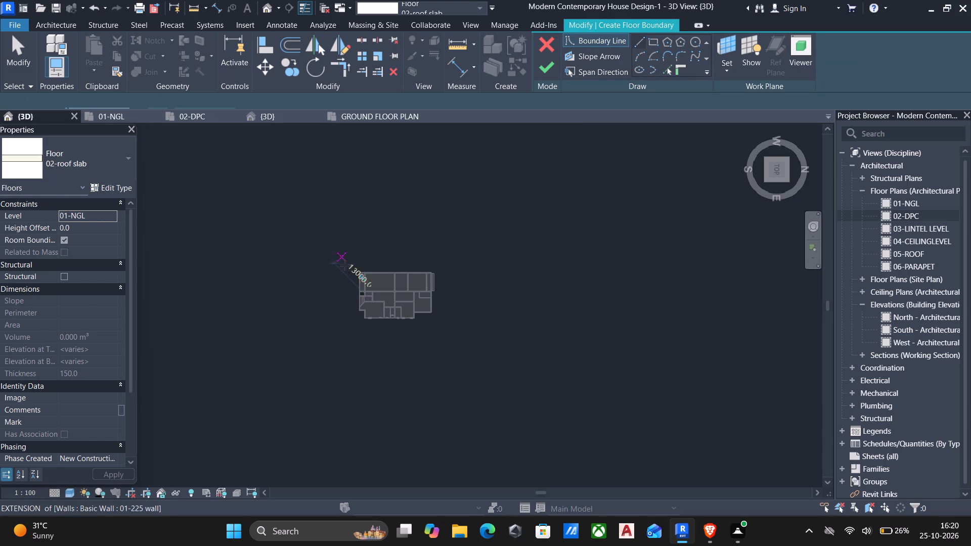
scroll(347, 283, "up", 16)
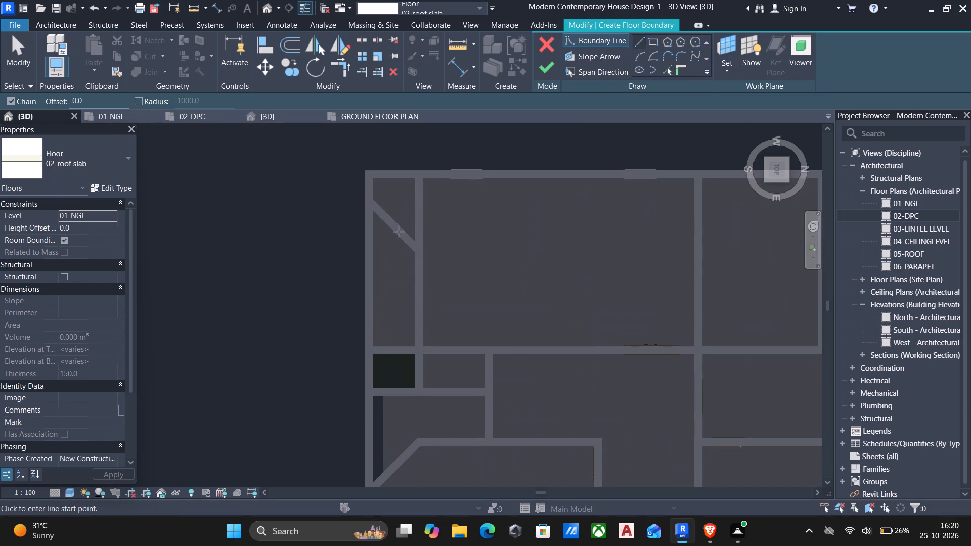
scroll(402, 212, "up", 6)
scroll(308, 191, "up", 1)
middle_click_drag(308, 194, 300, 282)
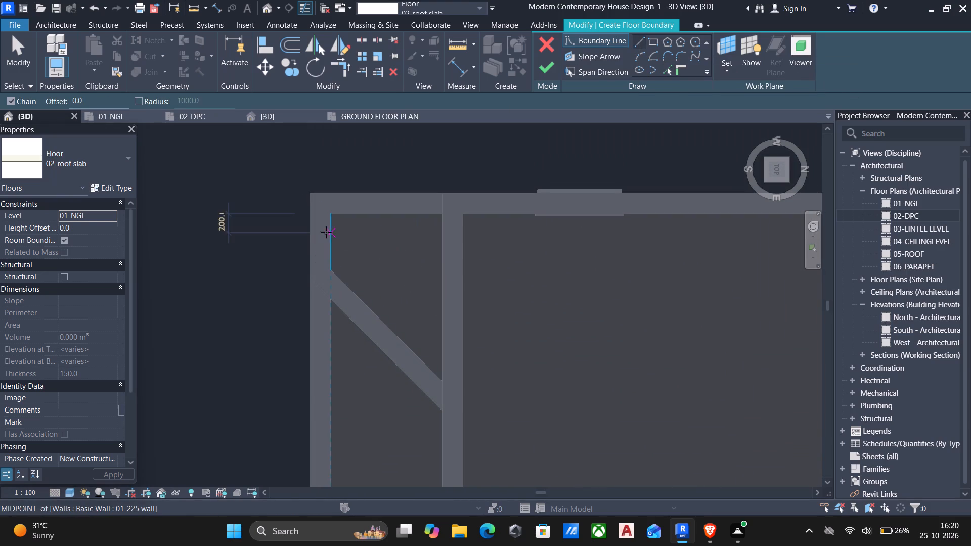
left_click(332, 216)
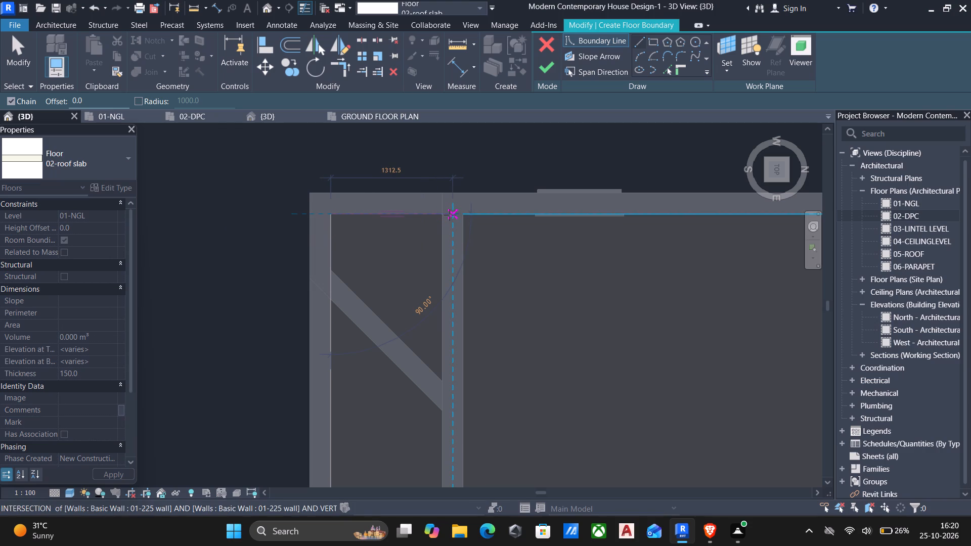
left_click(445, 215)
scroll(431, 256, "down", 6)
middle_click_drag(425, 344, 449, 227)
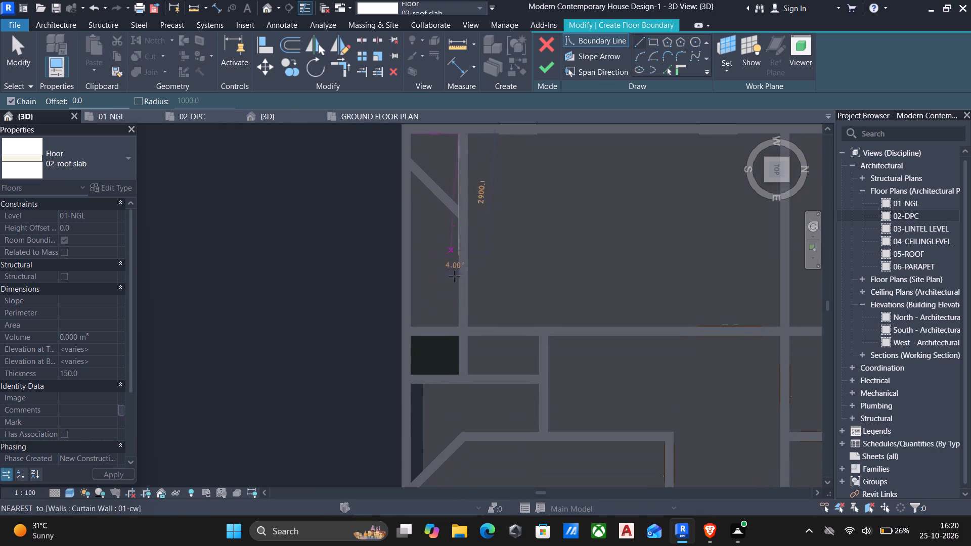
scroll(456, 317, "up", 2)
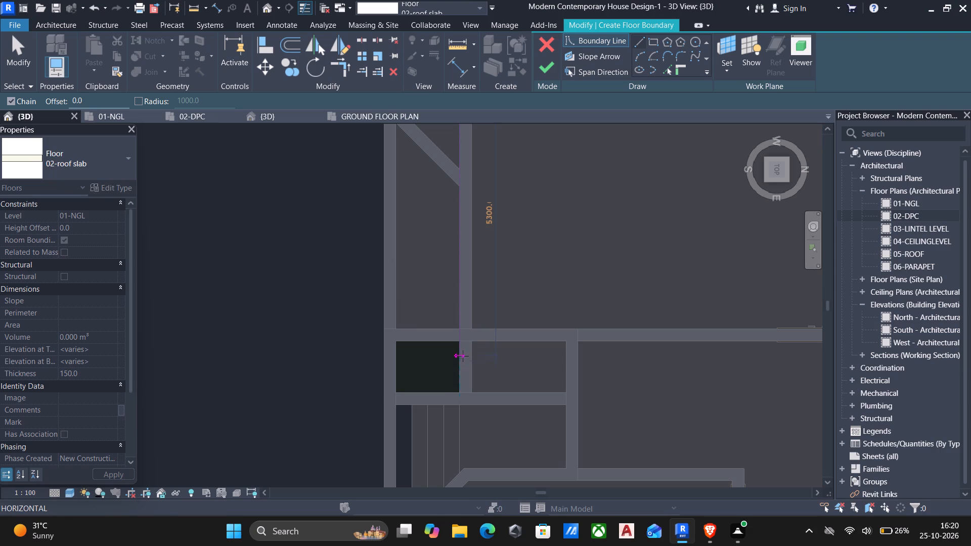
left_click(461, 345)
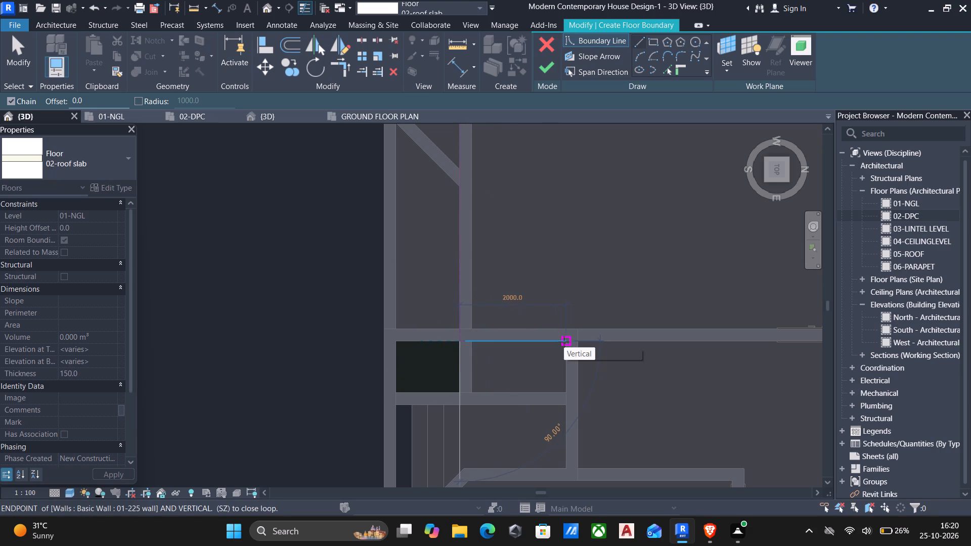
left_click(564, 342)
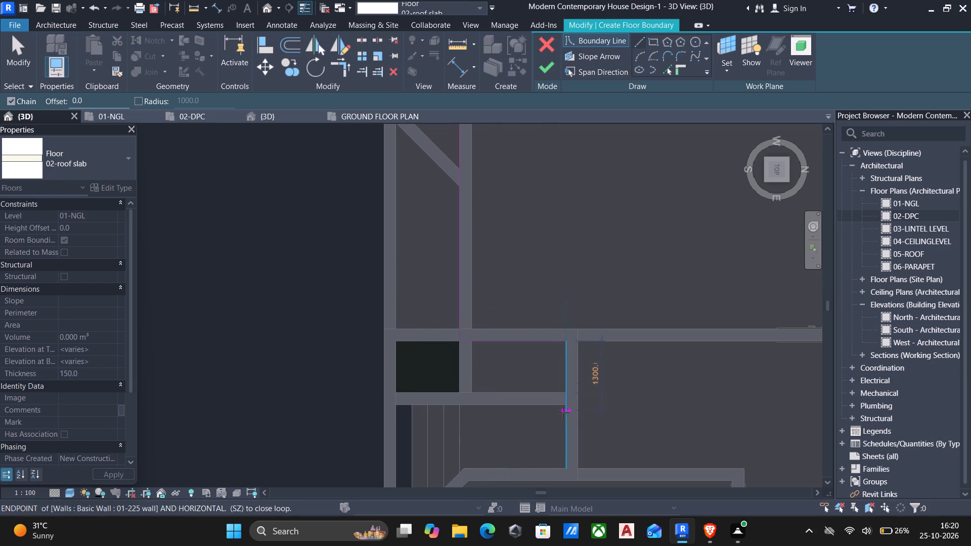
left_click(565, 393)
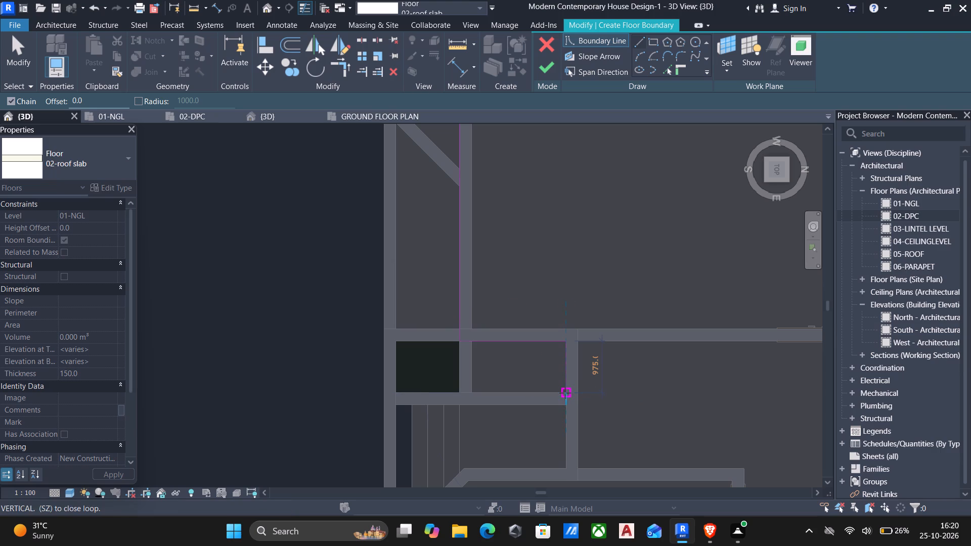
left_click(397, 393)
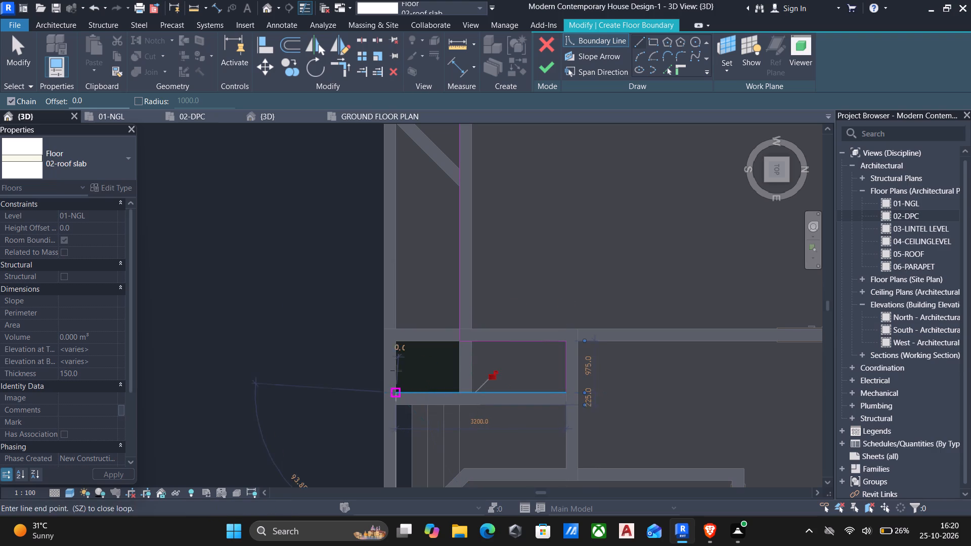
middle_click_drag(403, 311, 394, 434)
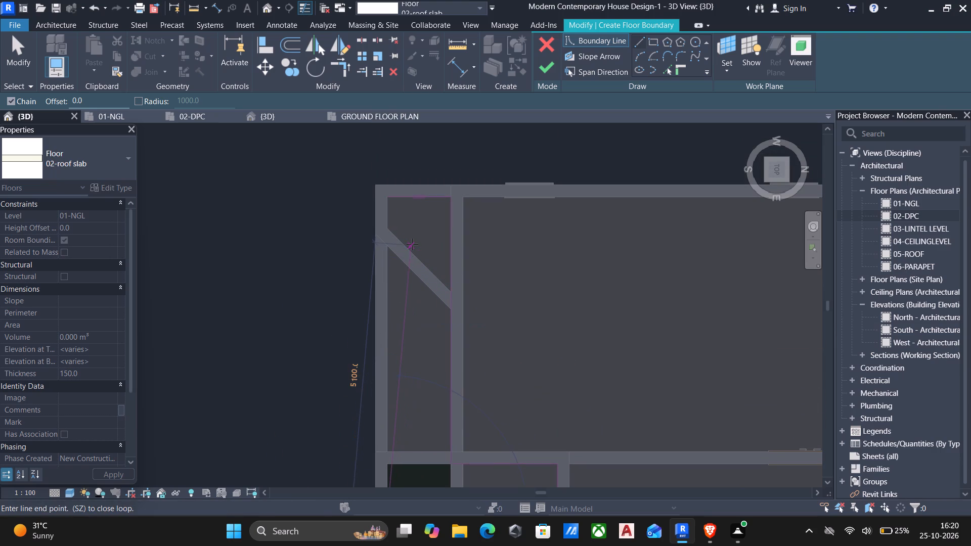
left_click(392, 201)
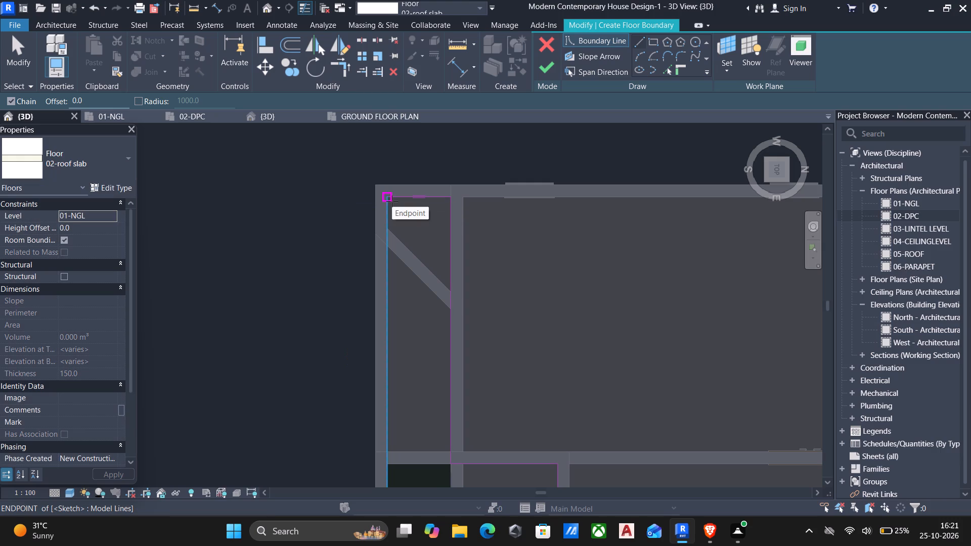
key("Escape")
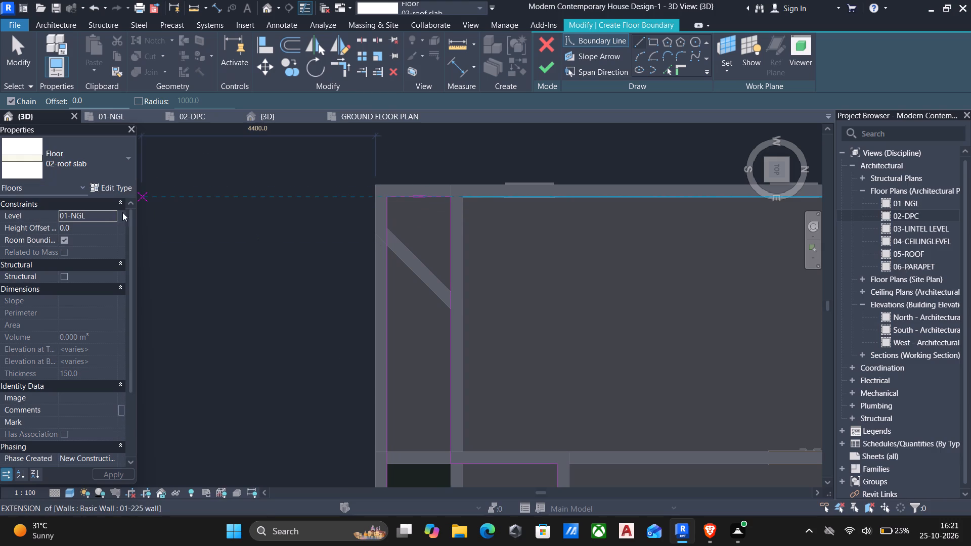
Set the entrance slab's level to 05-ROOF and finish the floor without attaching the walls to it.
left_click(107, 214)
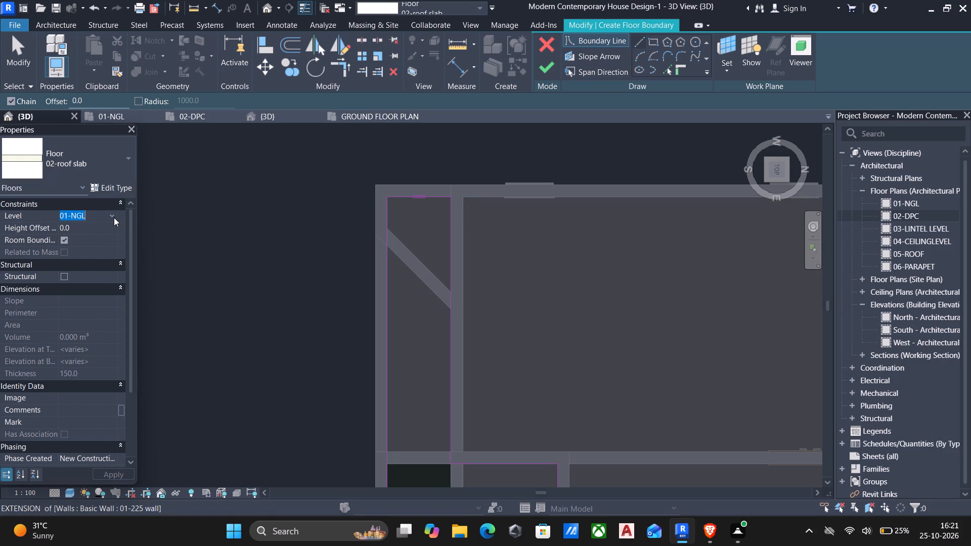
left_click(114, 217)
left_click(81, 266)
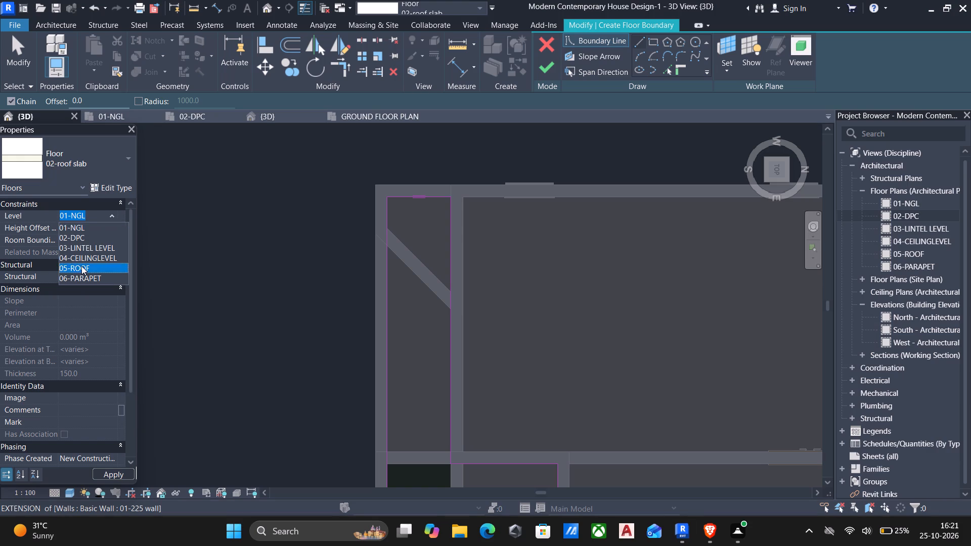
left_click(548, 68)
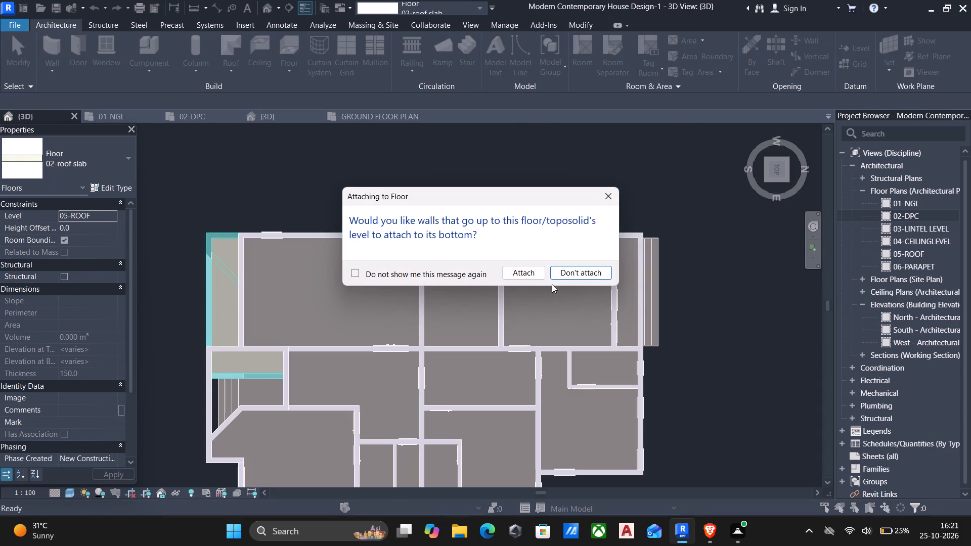
left_click(565, 269)
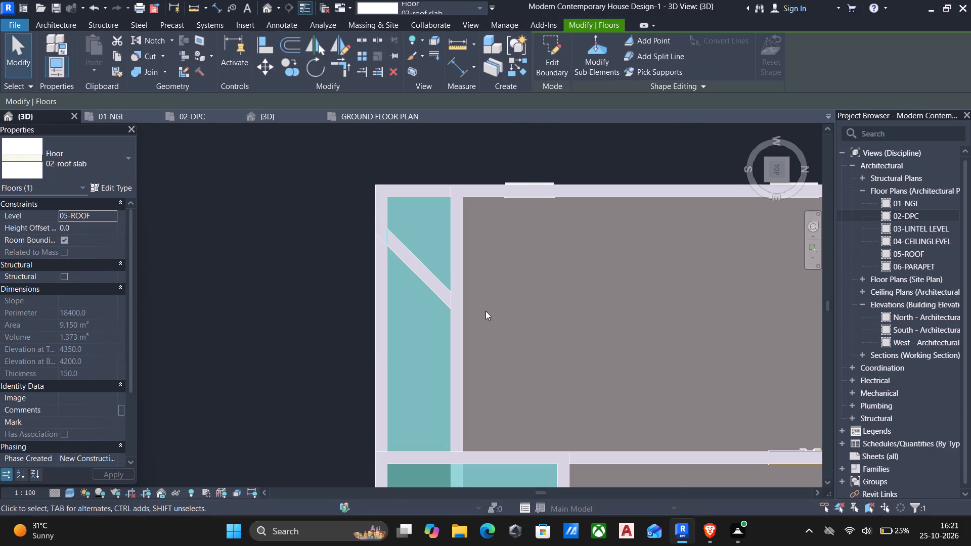
Examine the new roof slab over the front entrance and its surrounding walls from several sides in 3D.
scroll(479, 321, "down", 5)
middle_click_drag(464, 350, 546, 84, "shift")
middle_click_drag(529, 265, 522, 196, "shift")
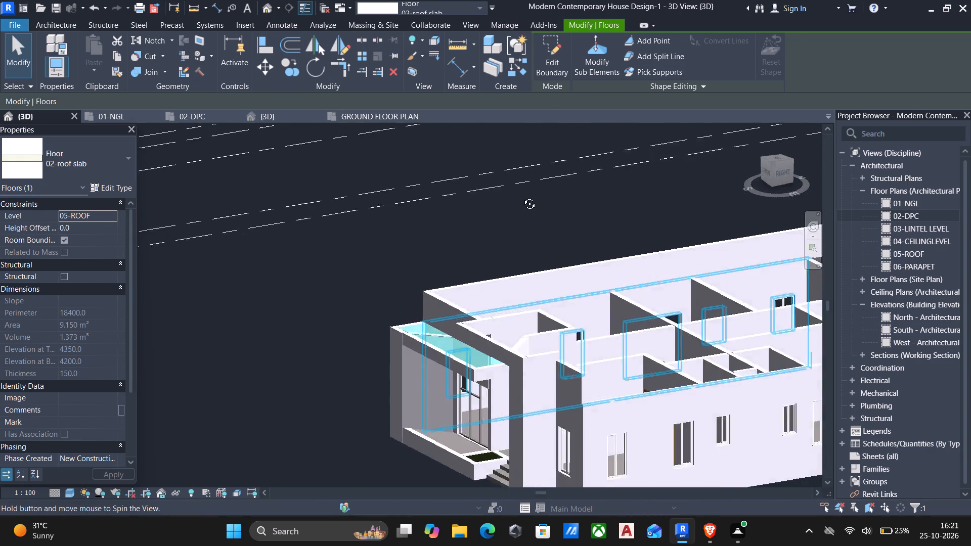
middle_click_drag(522, 196, 593, 167, "shift")
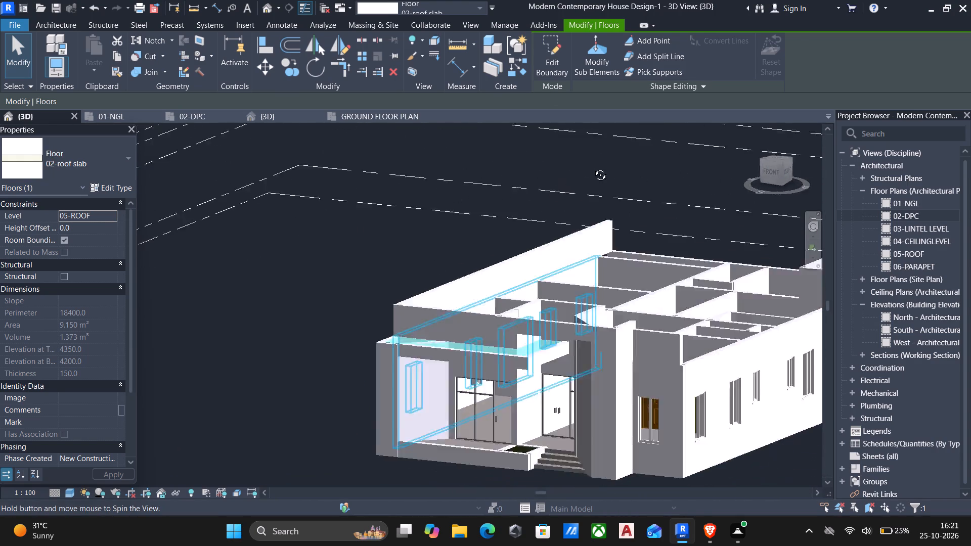
middle_click_drag(593, 167, 515, 291, "shift")
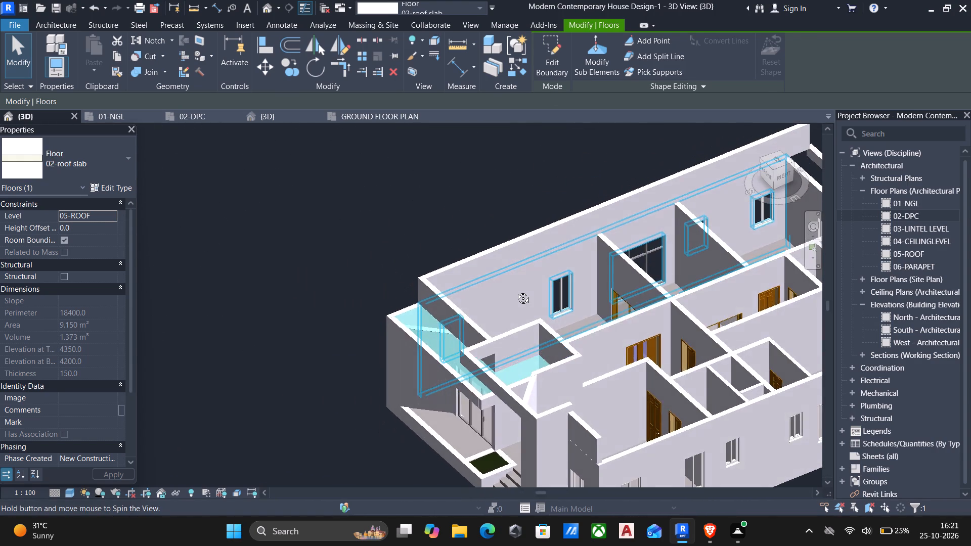
middle_click_drag(515, 291, 515, 291, "shift")
scroll(447, 351, "up", 5)
key("Escape")
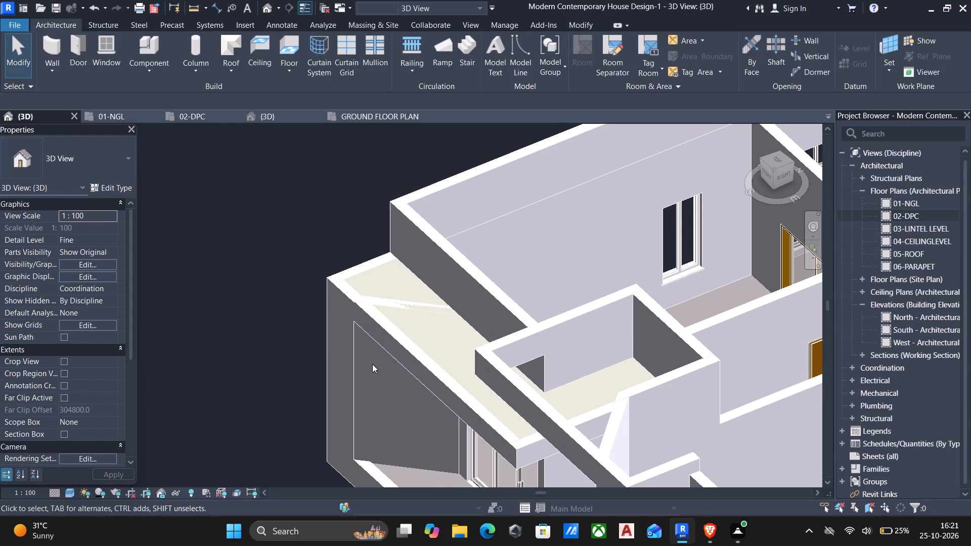
middle_click_drag(372, 364, 445, 271, "shift")
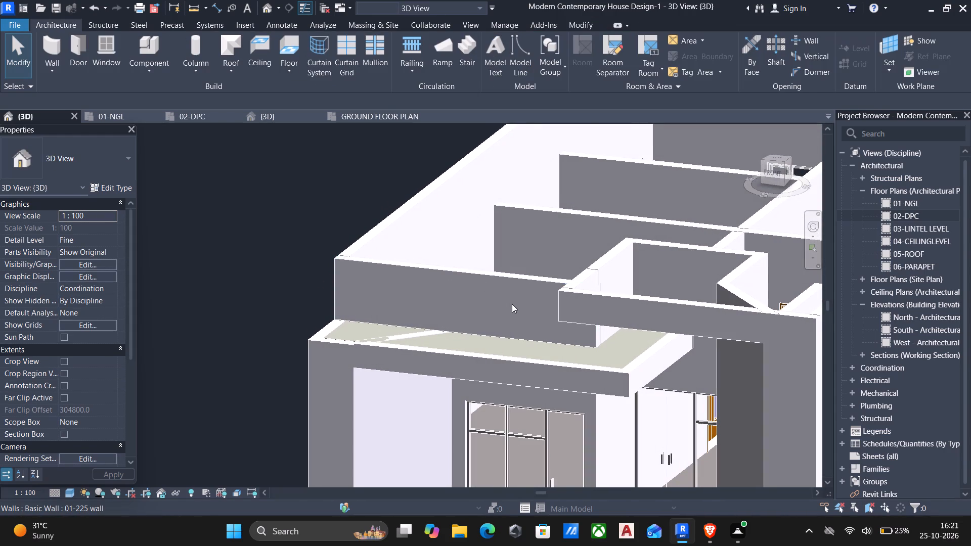
Set the top offset of the front porch's end wall beneath the entrance roof slab to -150 mm.
middle_click_drag(513, 341, 525, 251)
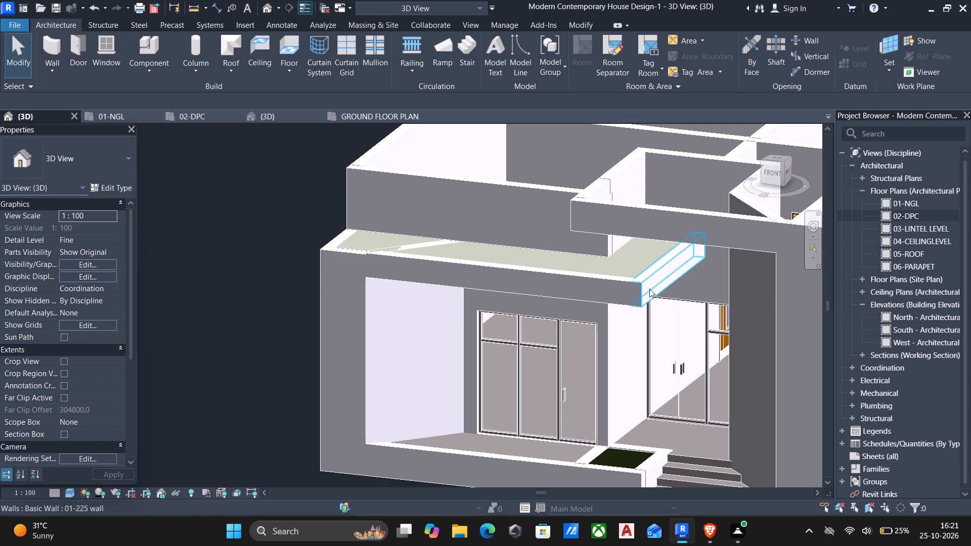
scroll(424, 267, "up", 1)
left_click(418, 242)
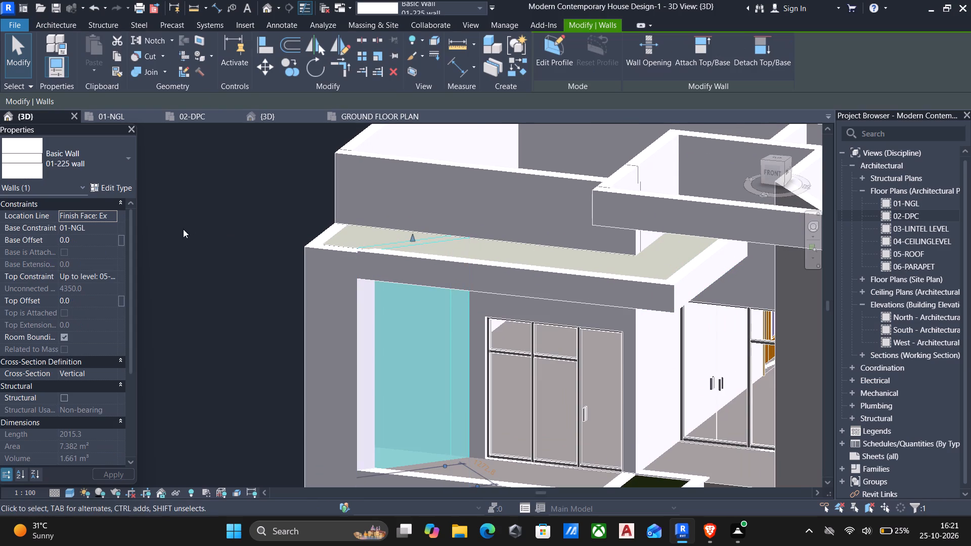
left_click(91, 300)
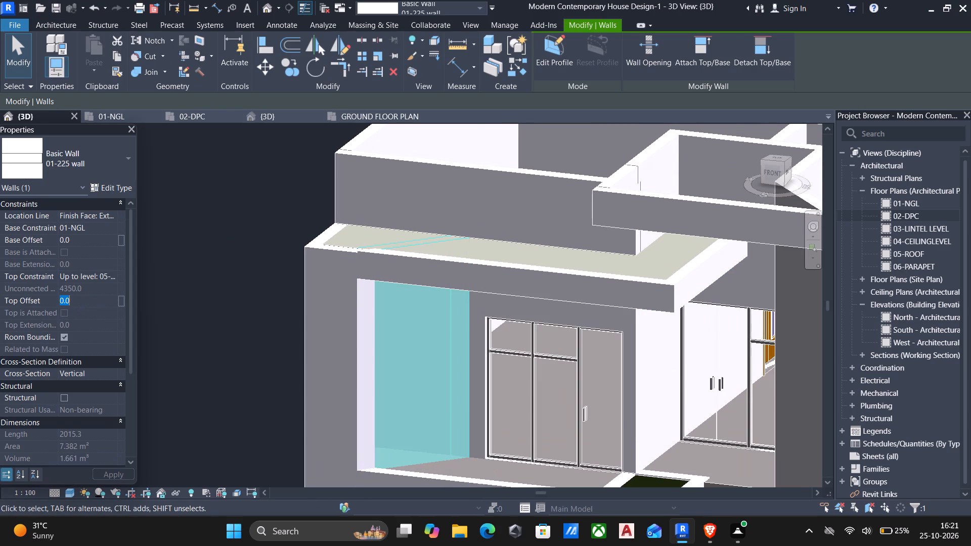
type("-150")
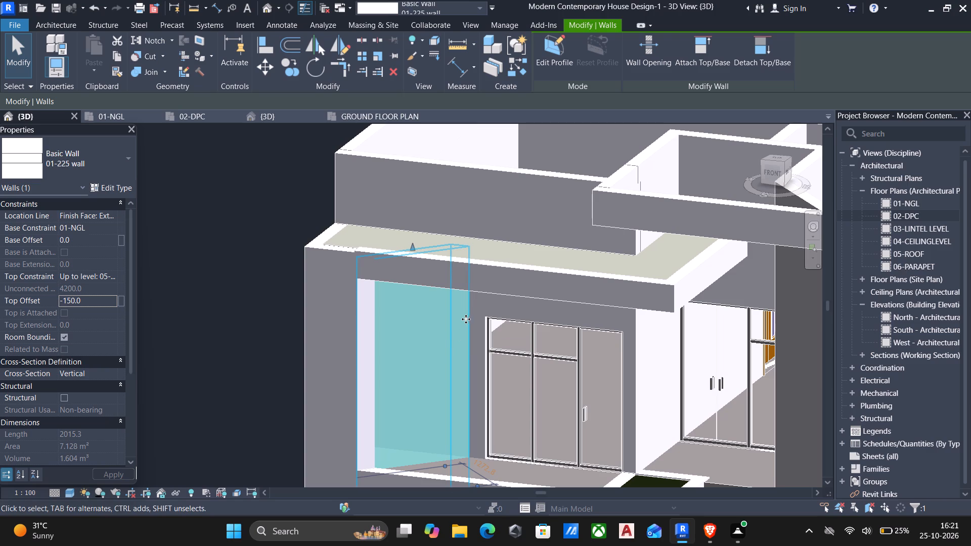
key("Escape")
Start a new 02-roof slab floor from the top view, at level 06-PARAPET with a 300 mm height offset.
middle_click_drag(454, 332, 380, 370, "shift")
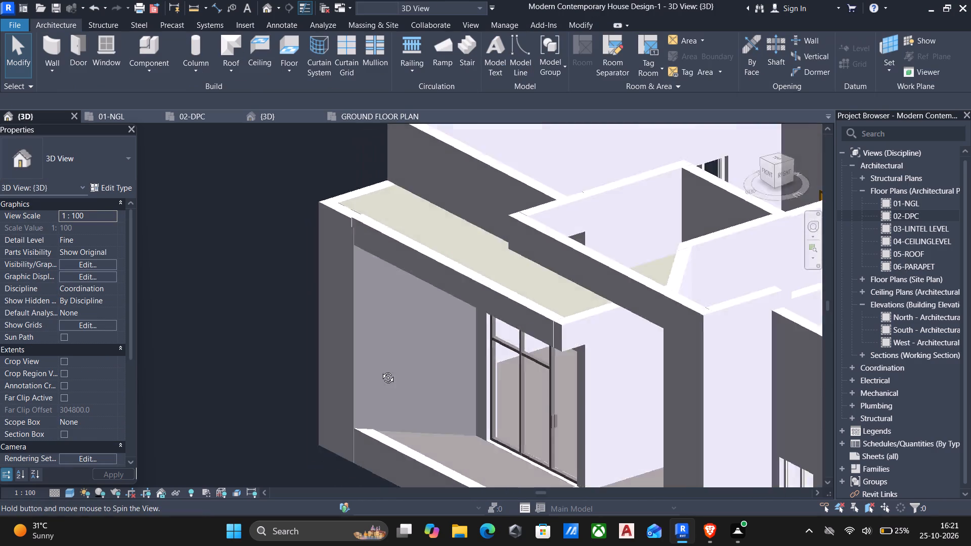
middle_click_drag(380, 370, 332, 420, "shift")
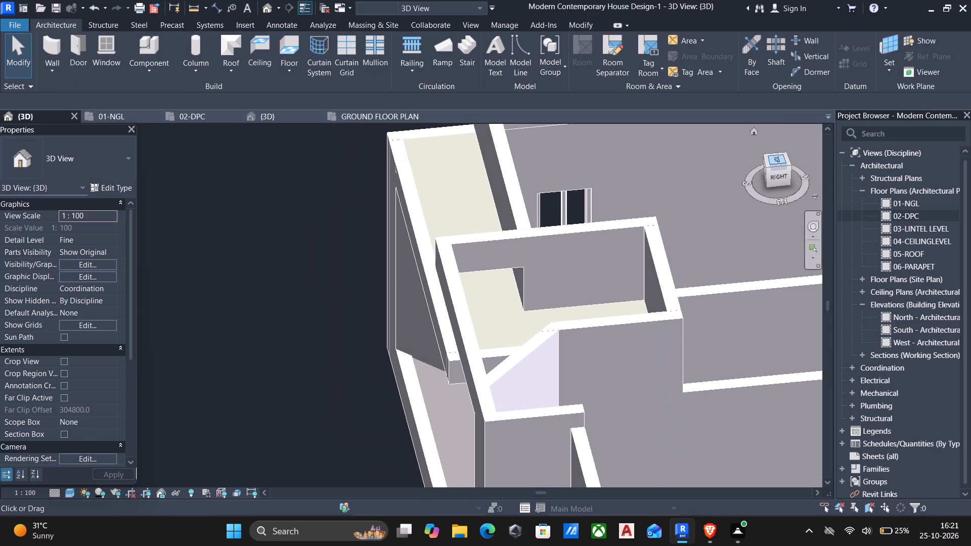
left_click(775, 160)
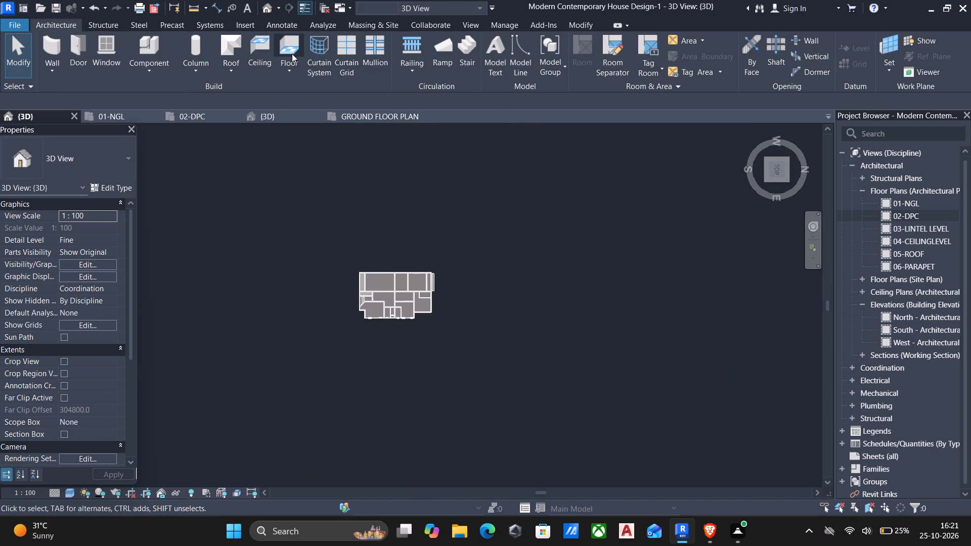
left_click(290, 45)
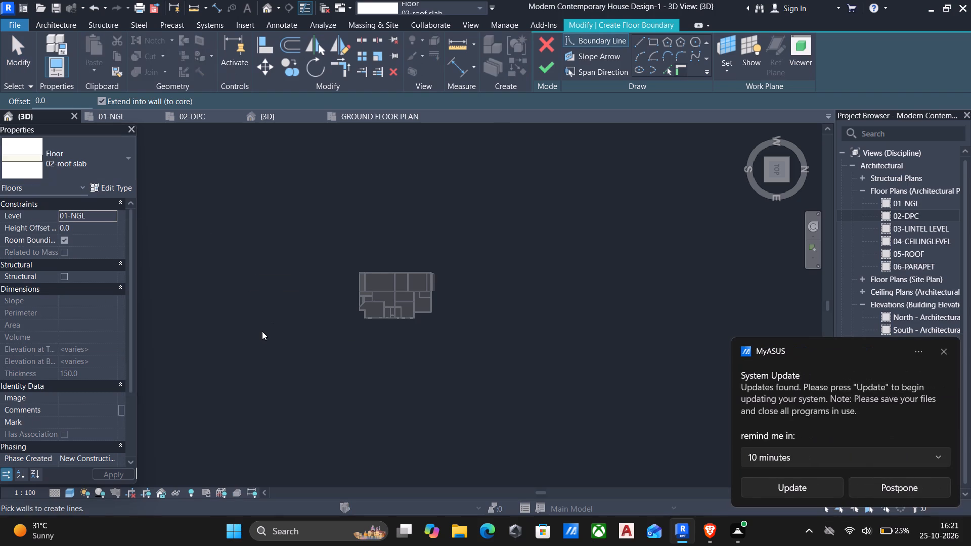
left_click(113, 214)
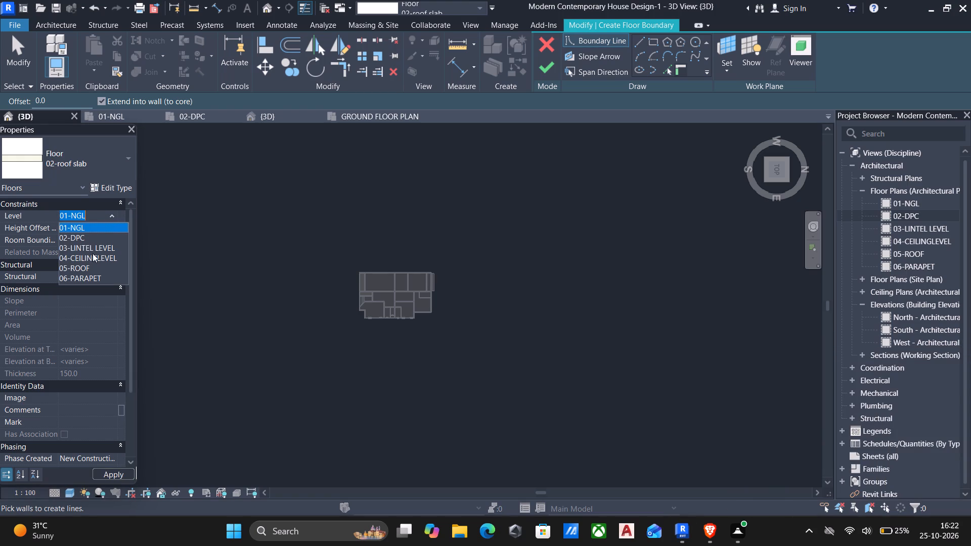
left_click(96, 272)
left_click(119, 210)
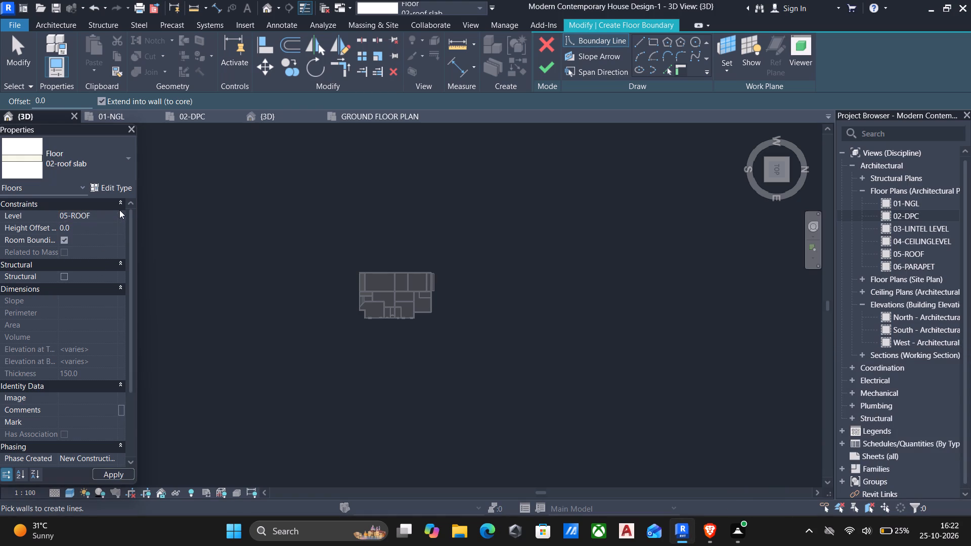
left_click(114, 204)
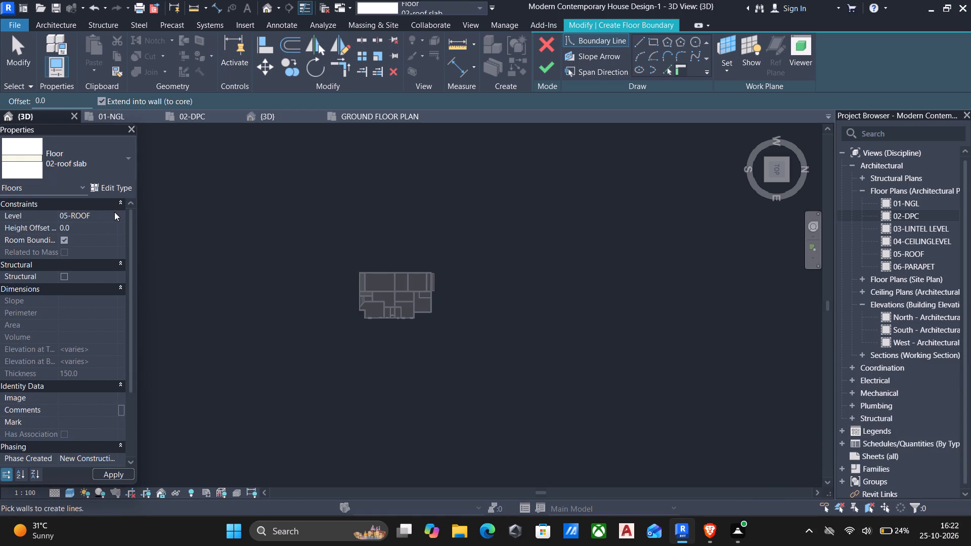
left_click(114, 212)
left_click(99, 274)
left_click(93, 231)
type("300")
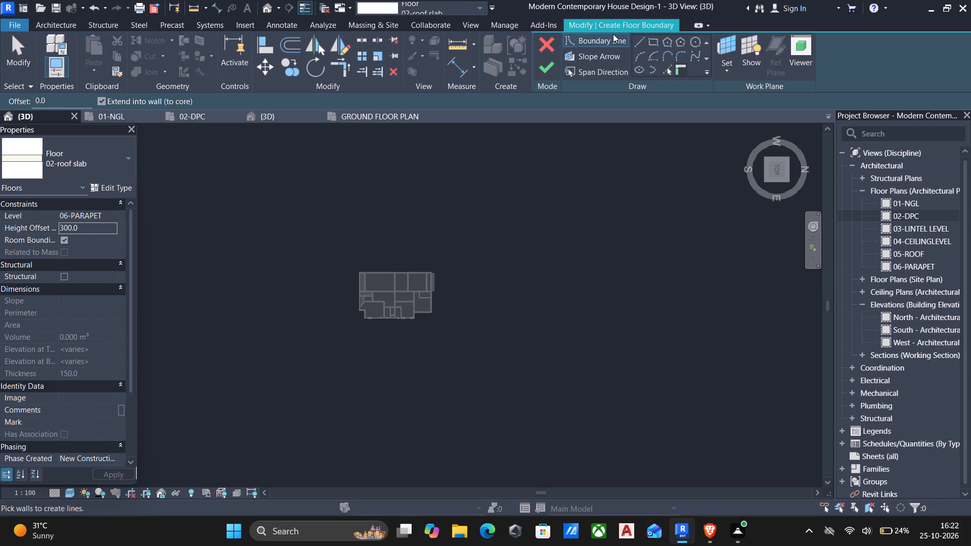
Sketch the five-sided slab boundary along the inner wall faces above the entrance steps, about 3200 mm wide with a 1803 mm diagonal, and finish the floor.
left_click(637, 48)
scroll(359, 315, "up", 9)
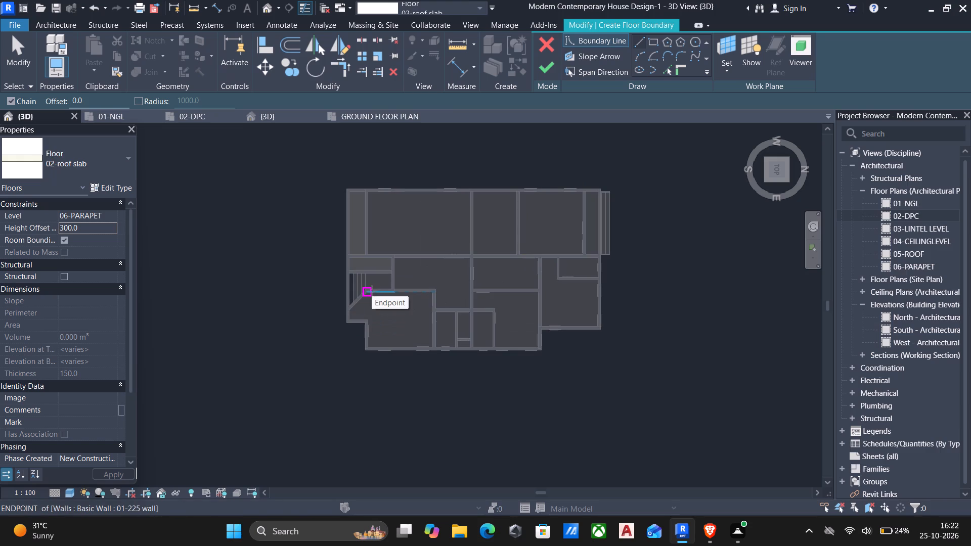
scroll(365, 254, "up", 4)
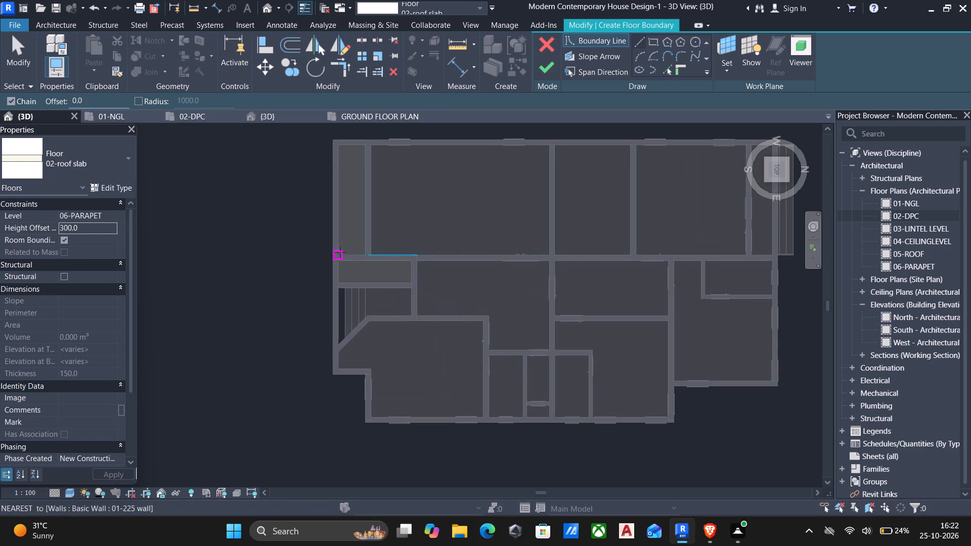
scroll(333, 258, "up", 4)
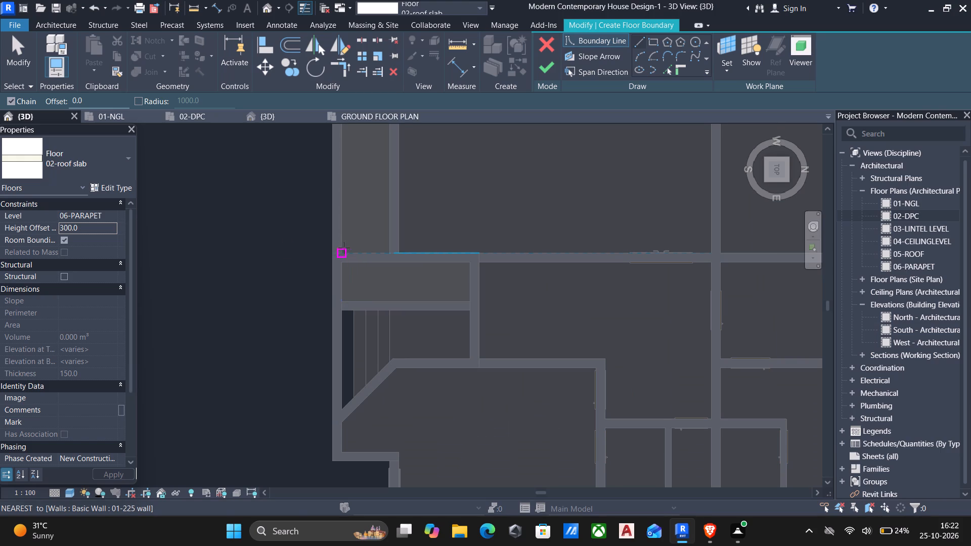
scroll(343, 247, "up", 5)
left_click(343, 275)
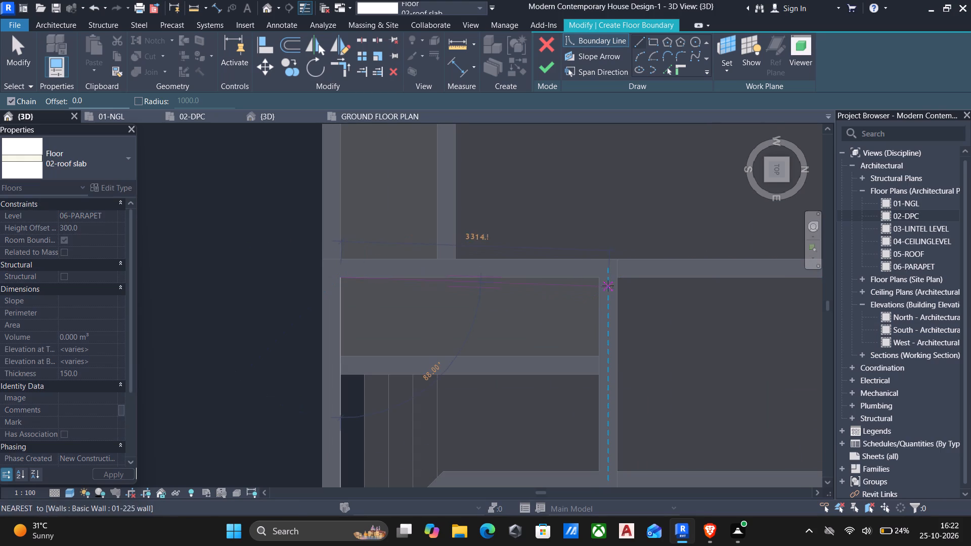
left_click(598, 282)
scroll(590, 346, "down", 3)
middle_click_drag(590, 368, 607, 258)
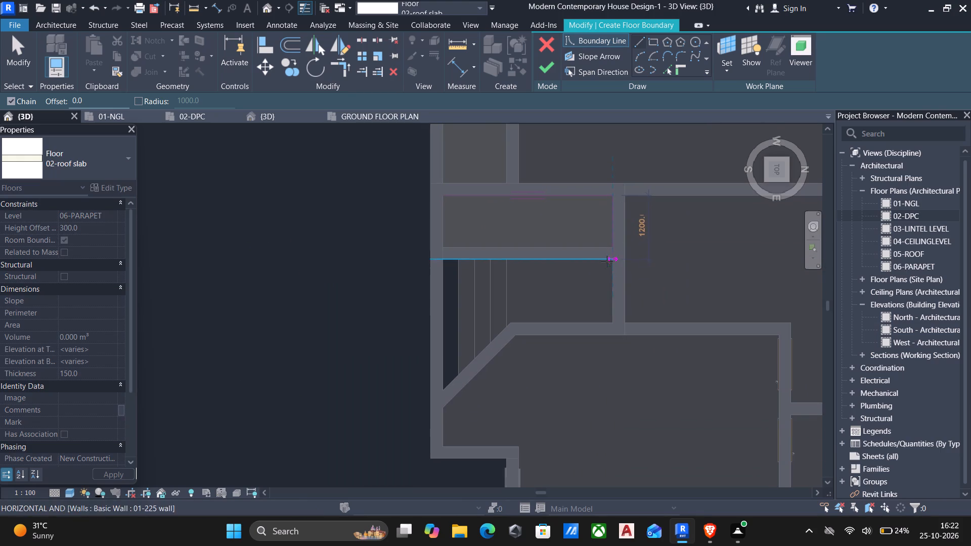
left_click(611, 322)
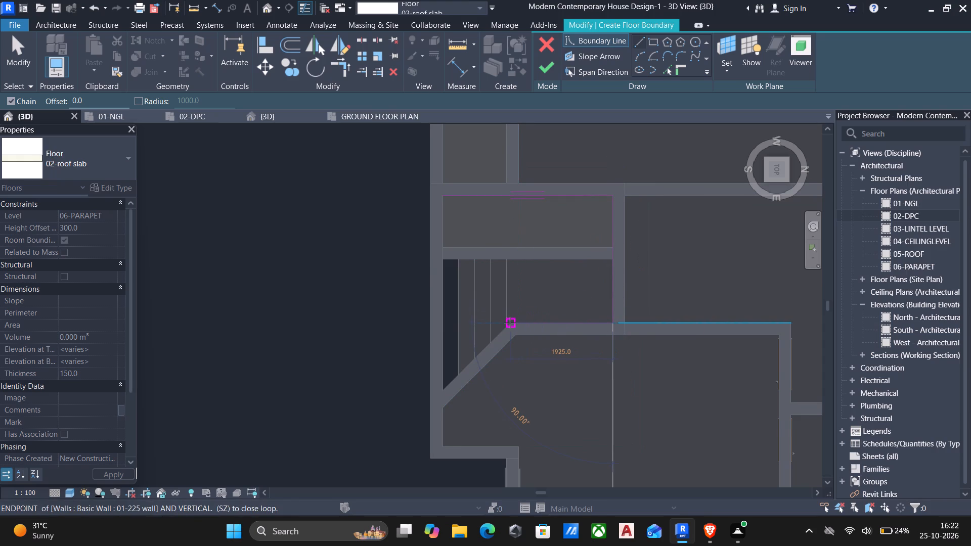
left_click(510, 323)
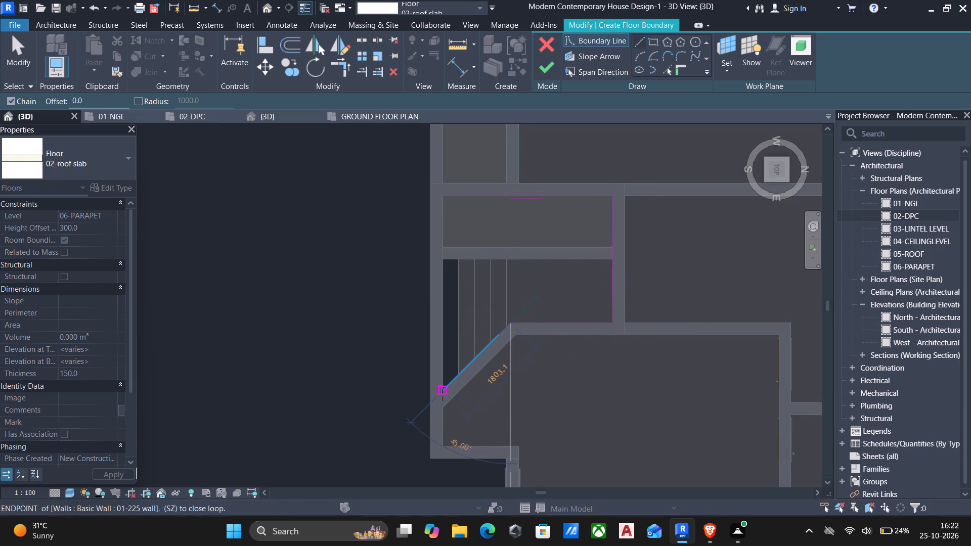
left_click(442, 395)
left_click(443, 198)
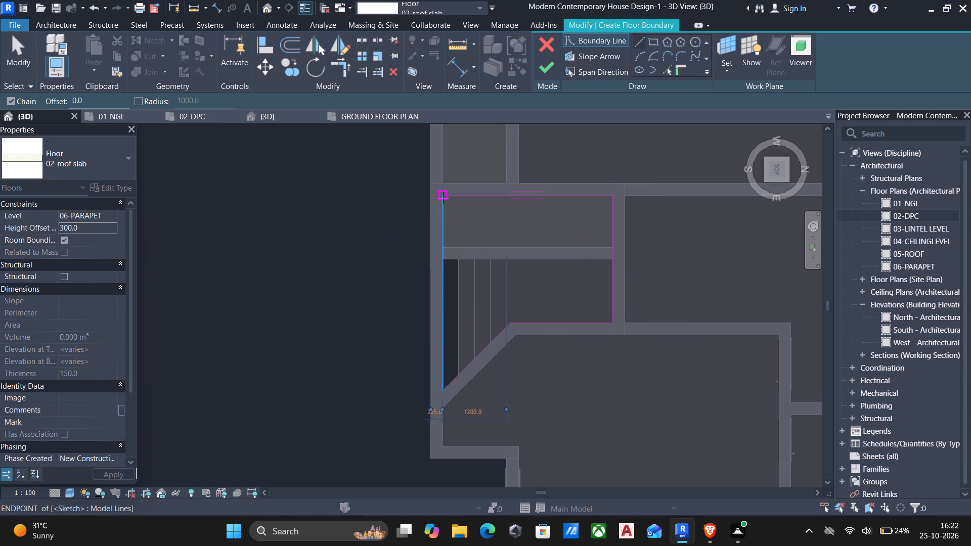
key("Escape")
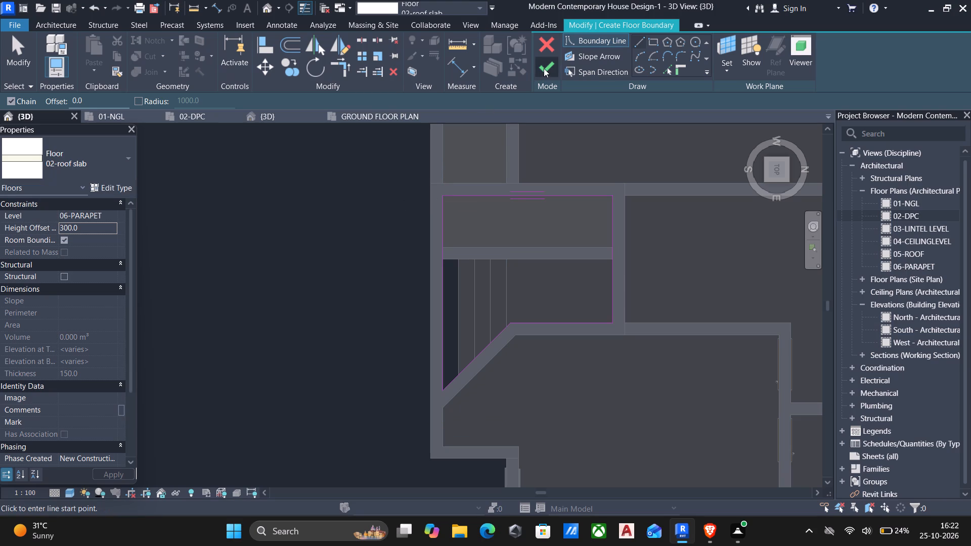
left_click(544, 68)
Examine the new slab above the entrance steps and its surrounding walls from several sides in 3D.
left_click(576, 267)
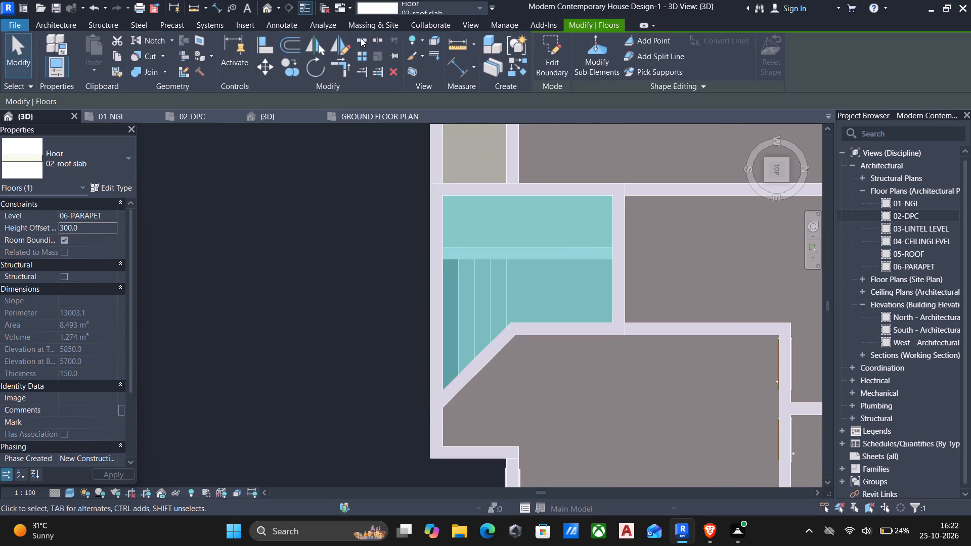
left_click(266, 8)
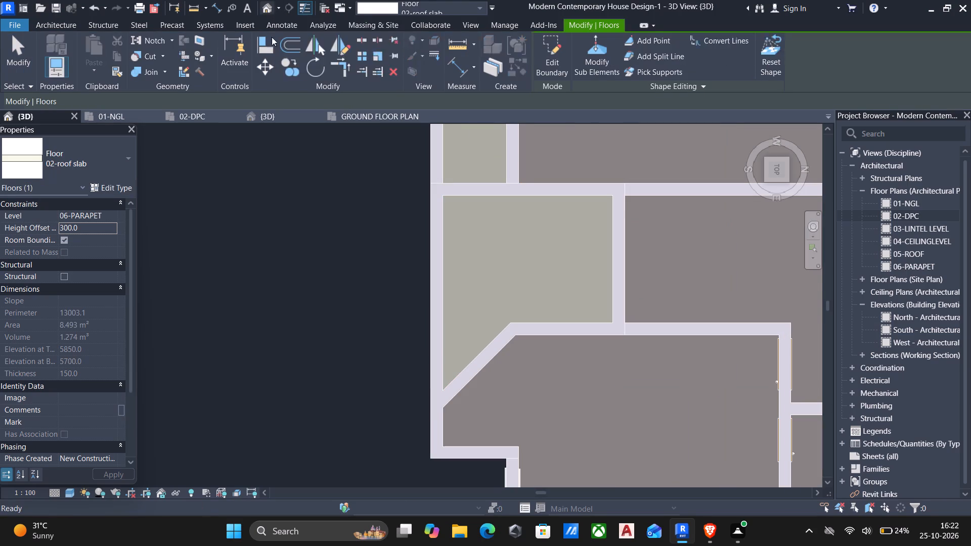
scroll(379, 260, "down", 3)
middle_click_drag(383, 287, 469, 49)
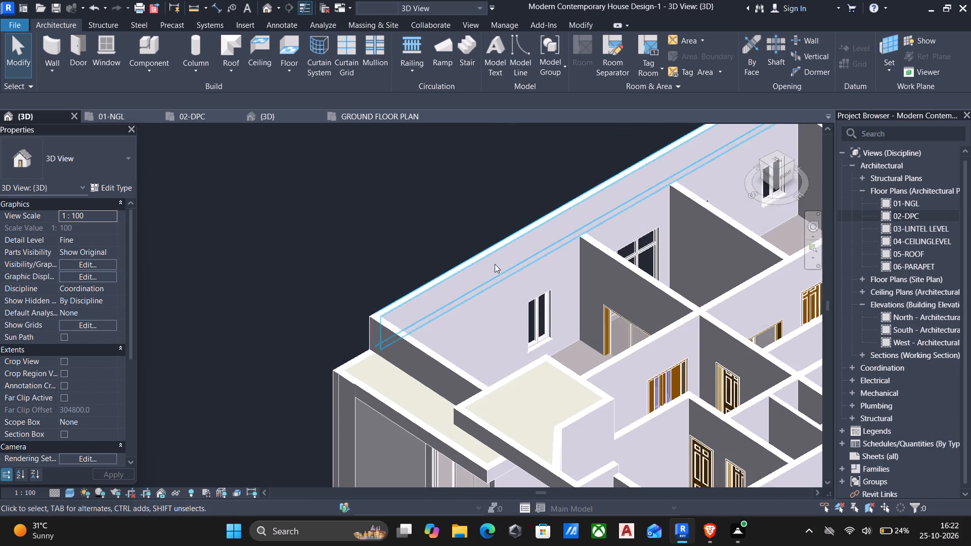
scroll(456, 328, "down", 1)
middle_click_drag(442, 342, 450, 178, "shift")
middle_click_drag(493, 257, 367, 361, "shift")
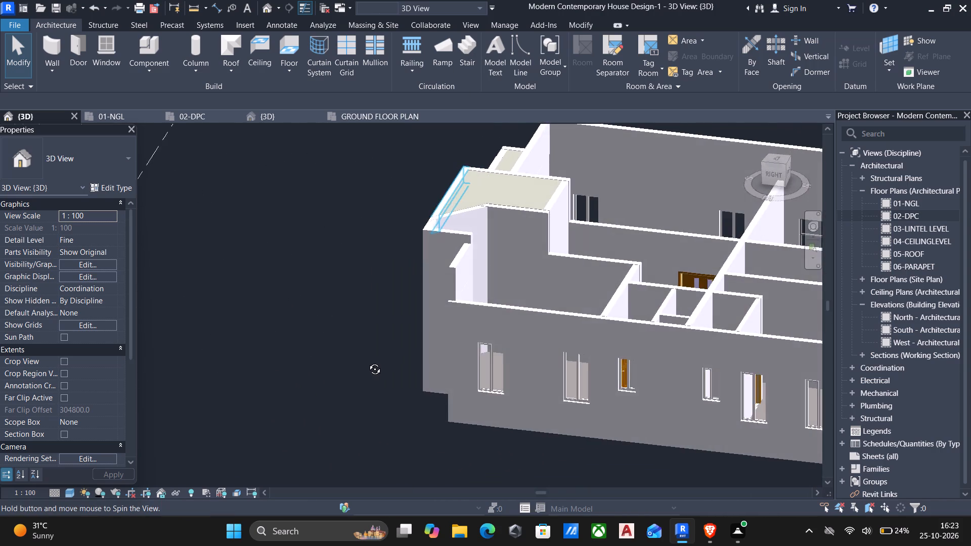
middle_click_drag(367, 361, 555, 271, "shift")
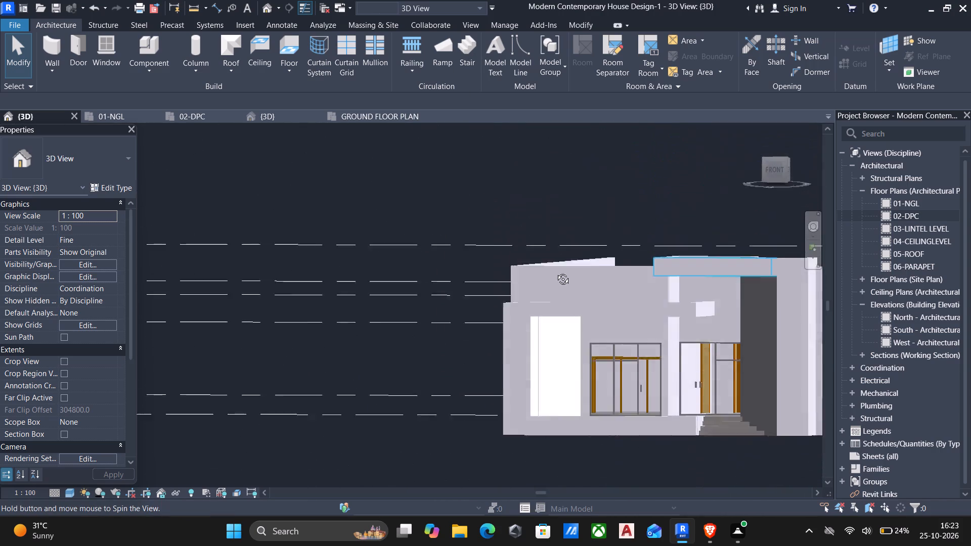
middle_click_drag(555, 271, 476, 264, "shift")
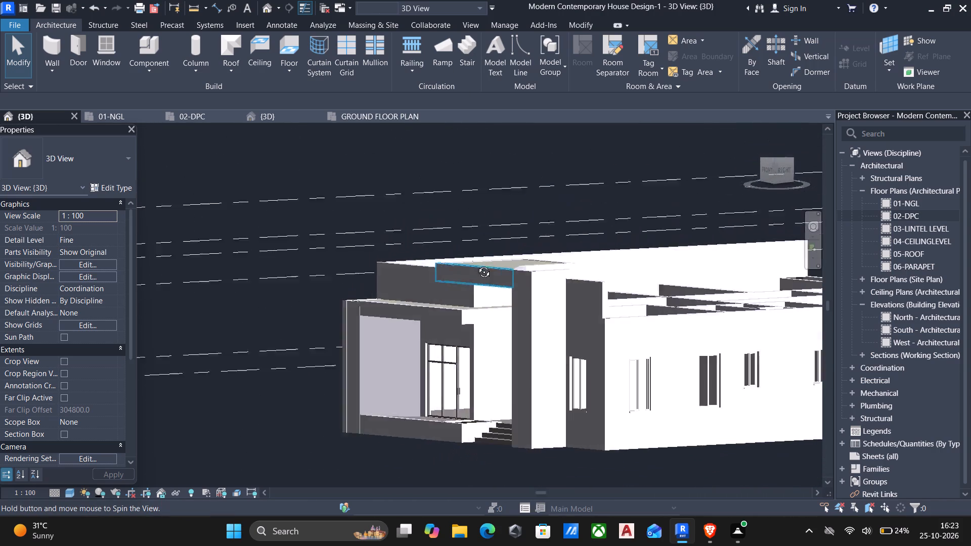
middle_click_drag(476, 264, 477, 292, "shift")
scroll(463, 307, "up", 1)
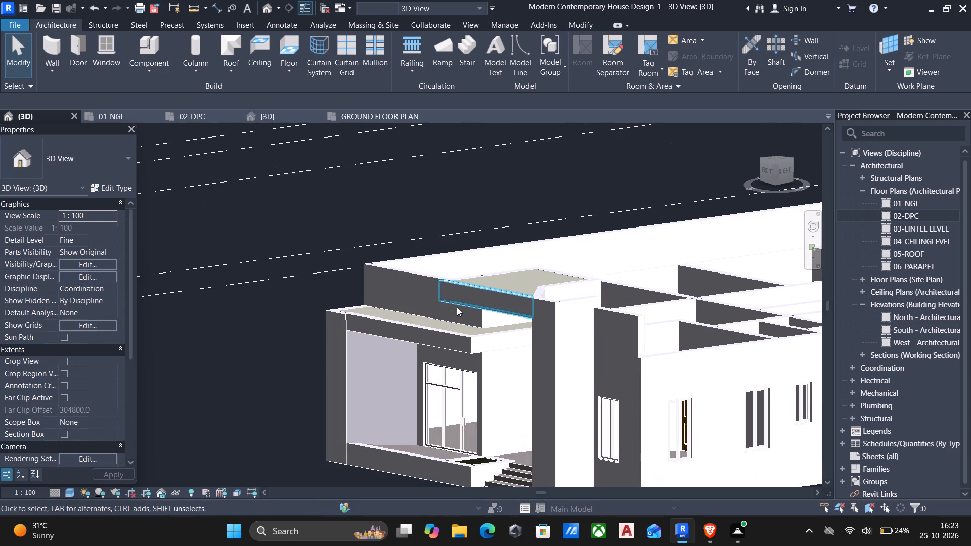
middle_click_drag(457, 307, 411, 331)
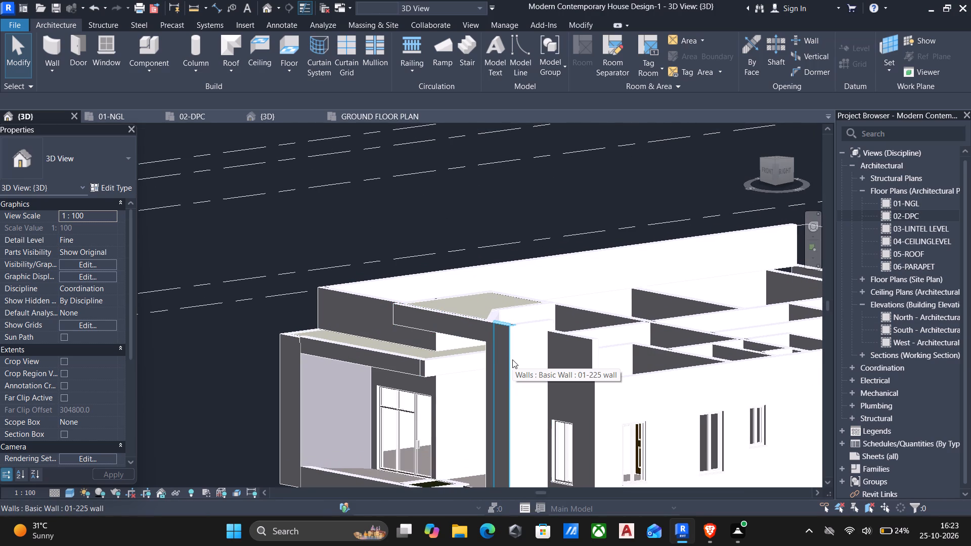
middle_click_drag(604, 353, 527, 360)
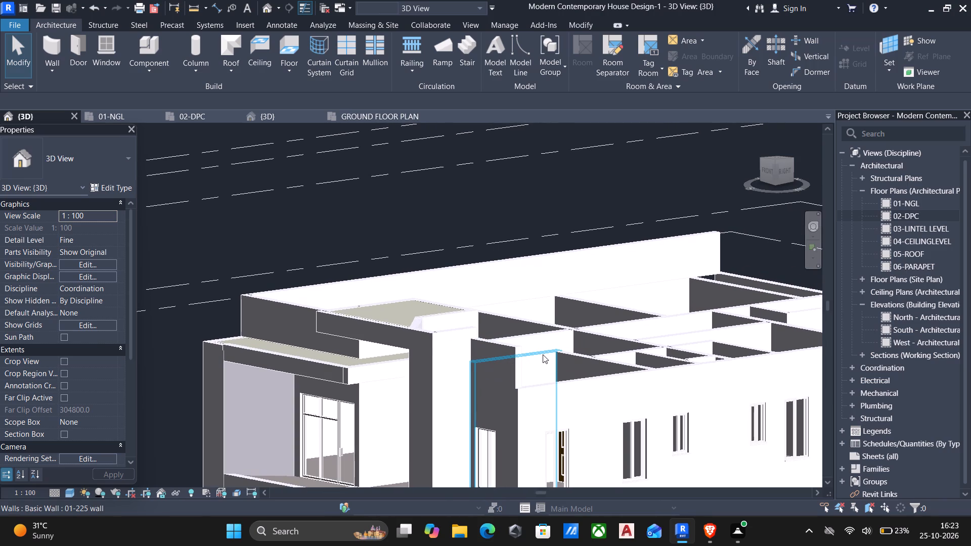
Open the 06-PARAPET floor plan.
double_click(911, 271)
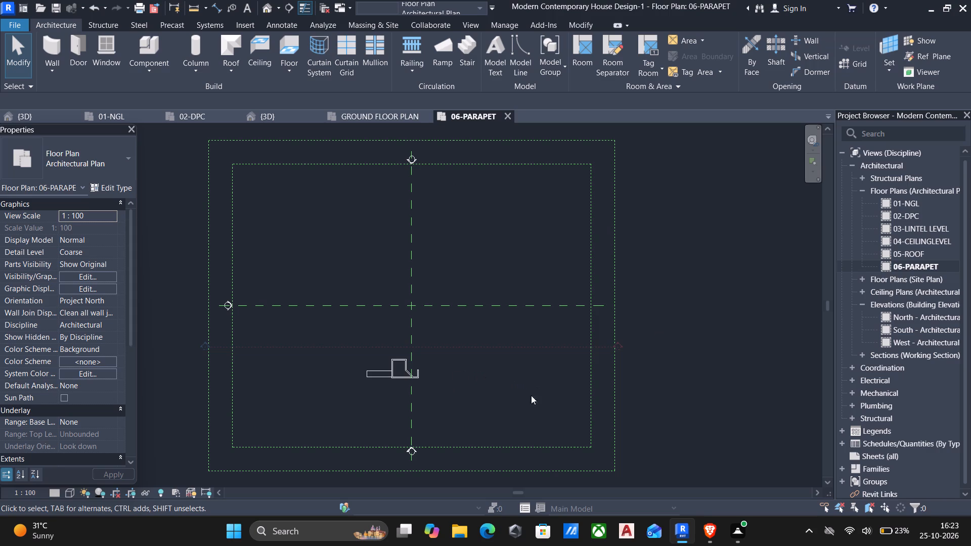
left_click_drag(506, 411, 456, 226)
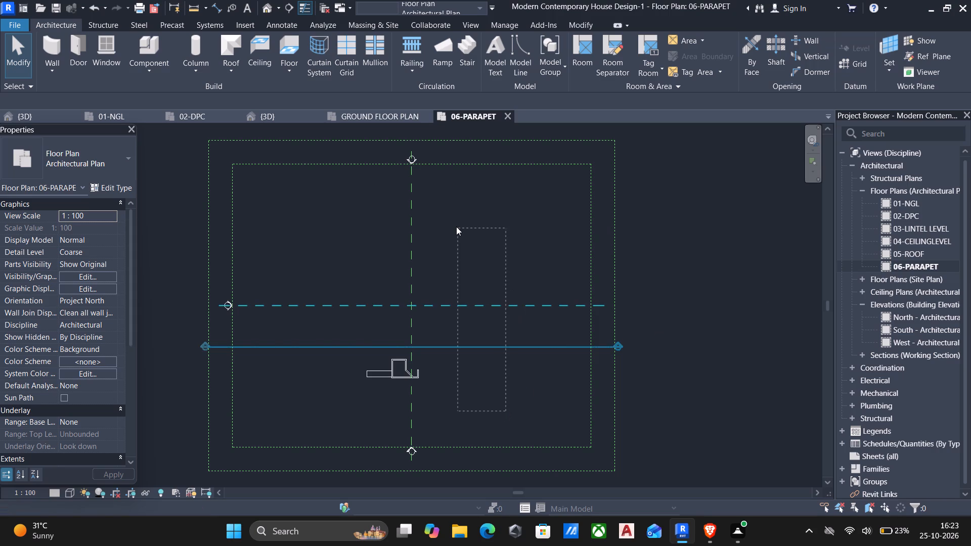
left_click_drag(456, 226, 453, 227)
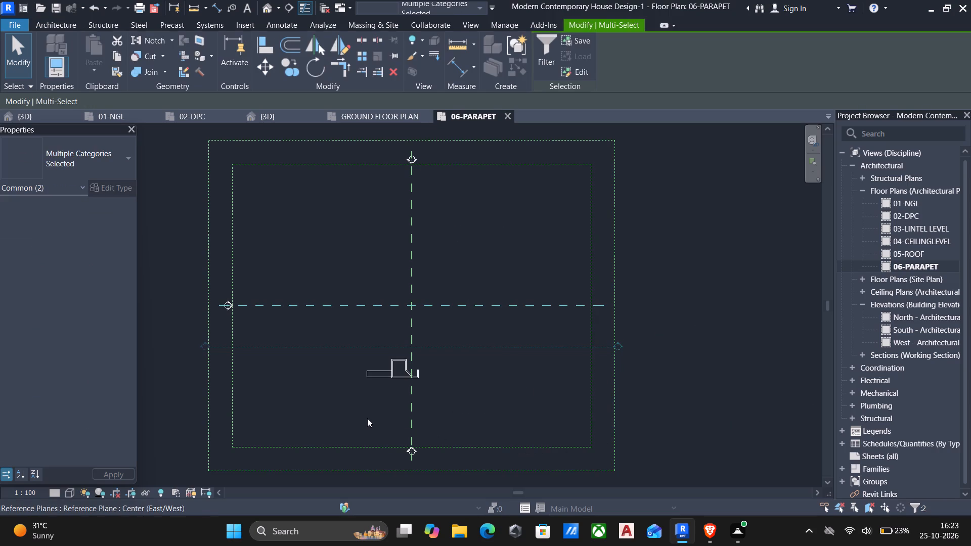
left_click(734, 330)
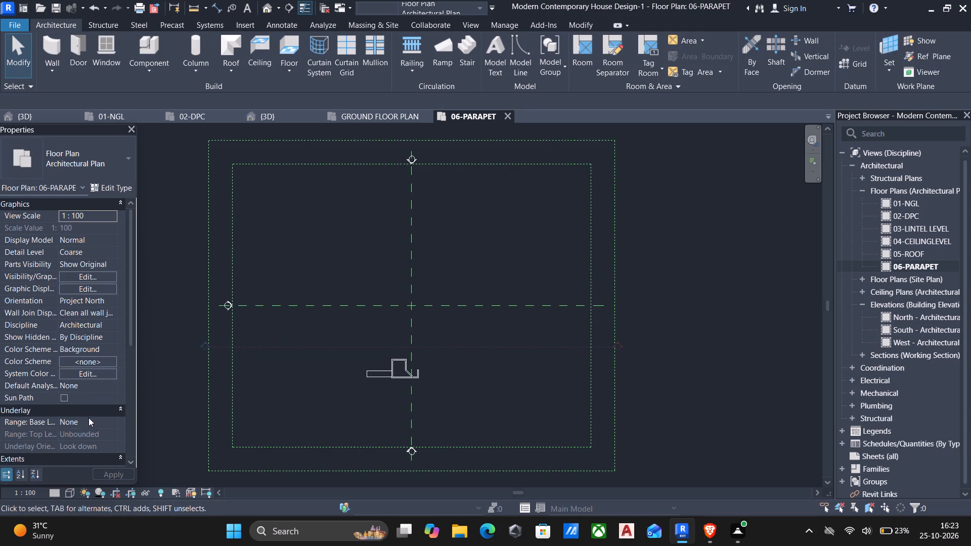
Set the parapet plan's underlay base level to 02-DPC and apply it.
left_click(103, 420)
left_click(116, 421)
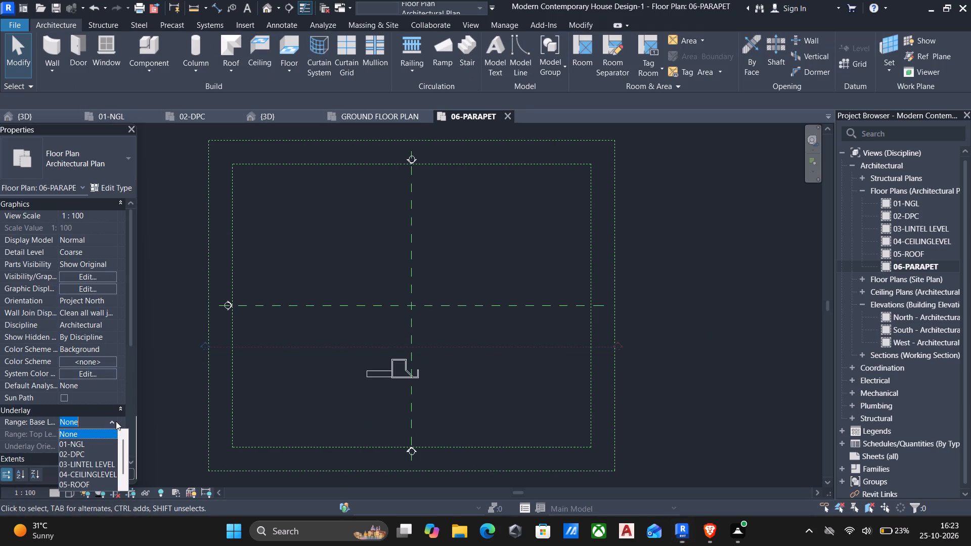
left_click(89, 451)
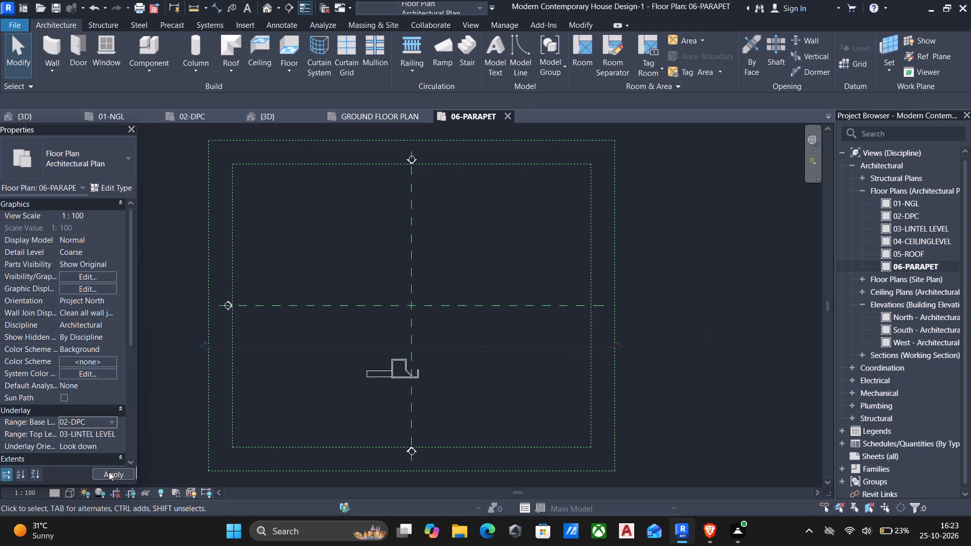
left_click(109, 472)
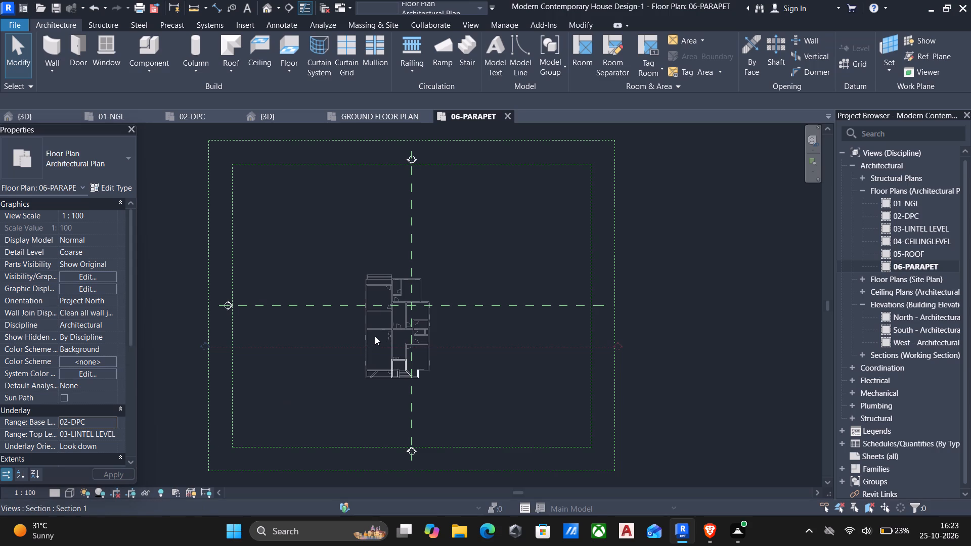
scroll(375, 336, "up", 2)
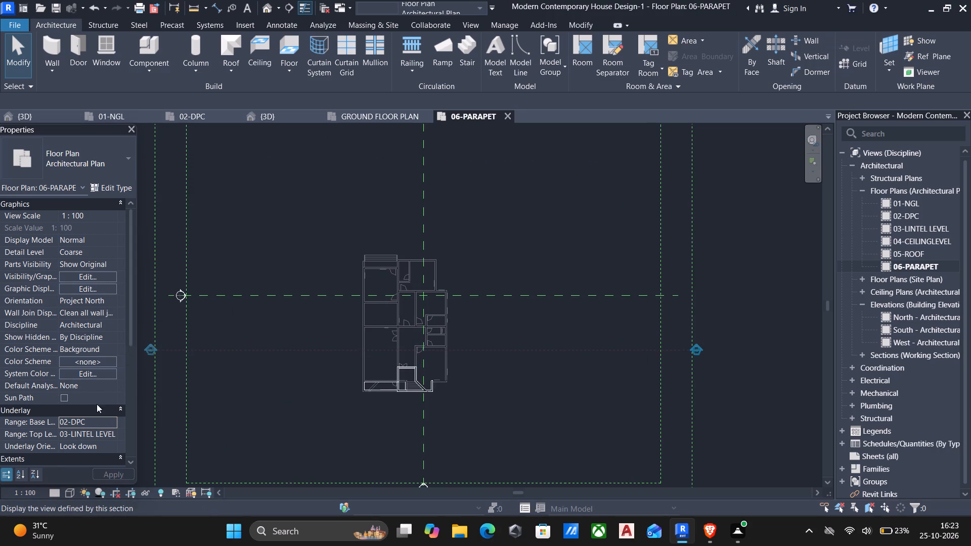
Set the 06-PARAPET plan's underlay base level to 04-CEILINGLEVEL.
left_click(107, 420)
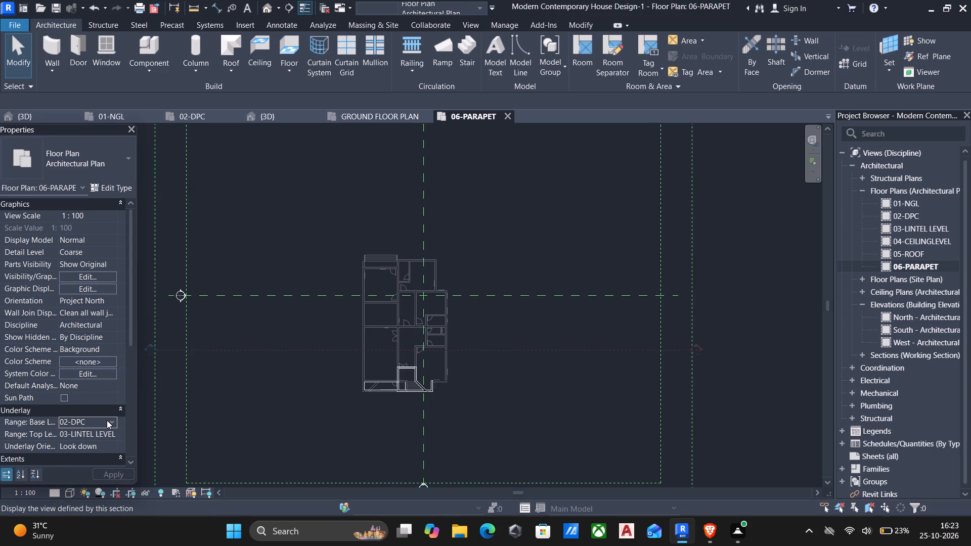
left_click(111, 420)
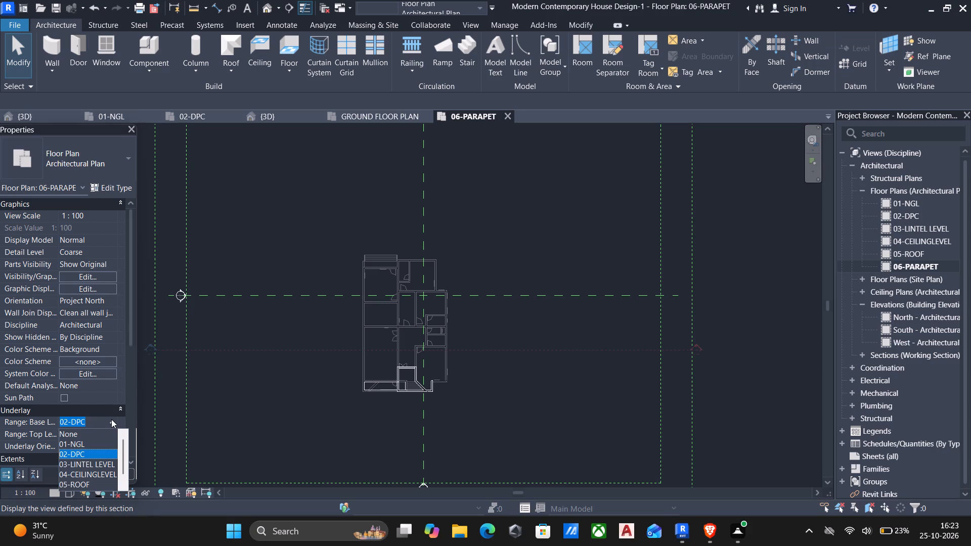
left_click(88, 475)
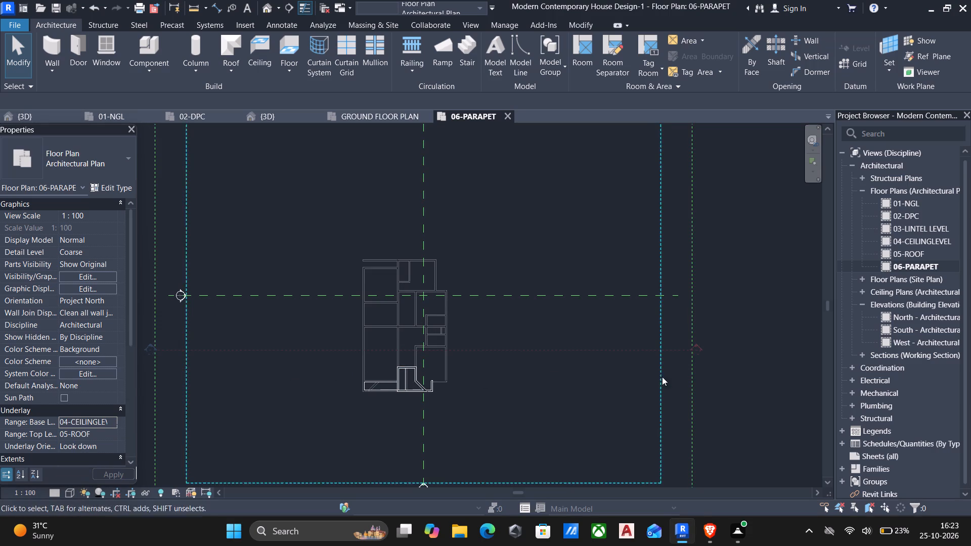
left_click(720, 380)
Hide the section line and reference plane categories that cross the house in the parapet plan.
scroll(664, 356, "down", 3)
middle_click_drag(608, 369, 582, 386)
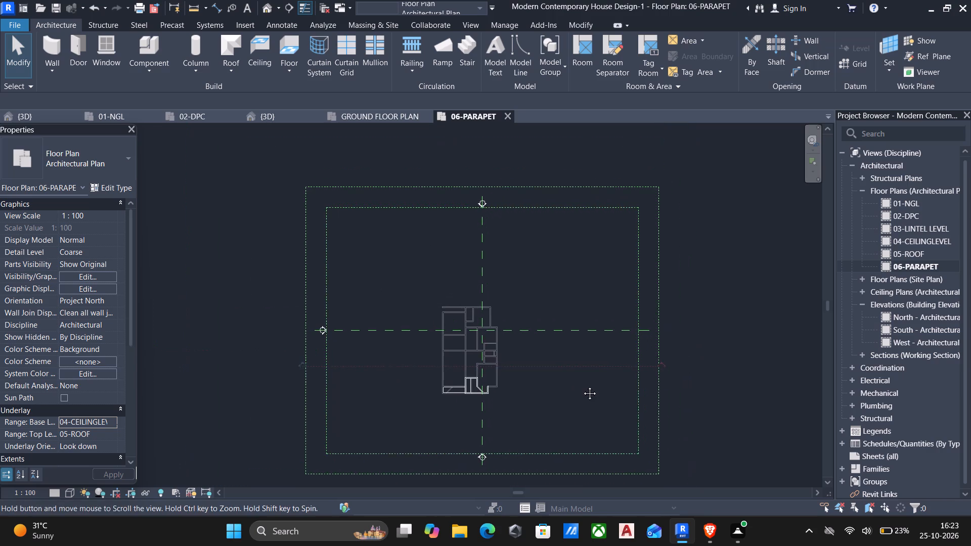
middle_click_drag(582, 386, 582, 386)
scroll(599, 392, "up", 3)
left_click_drag(603, 397, 530, 251)
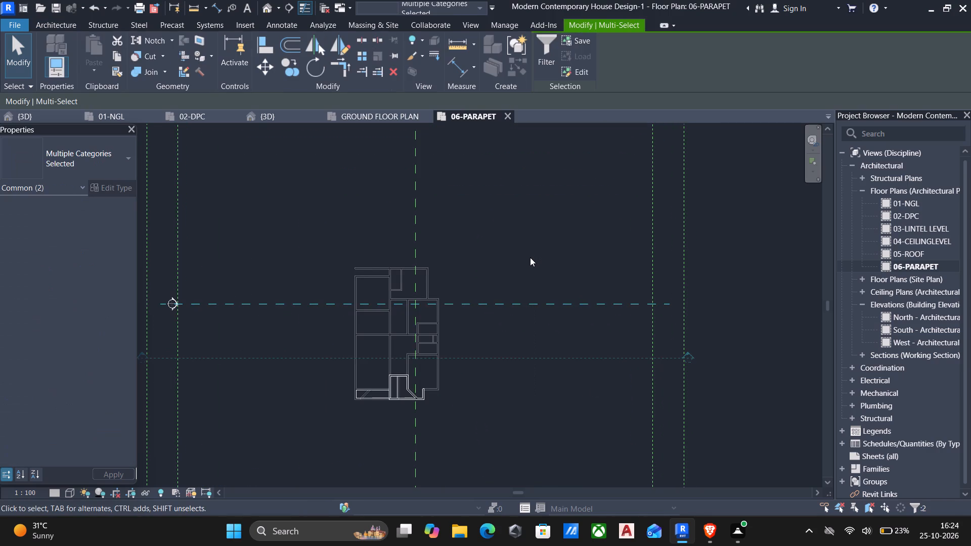
right_click(745, 275)
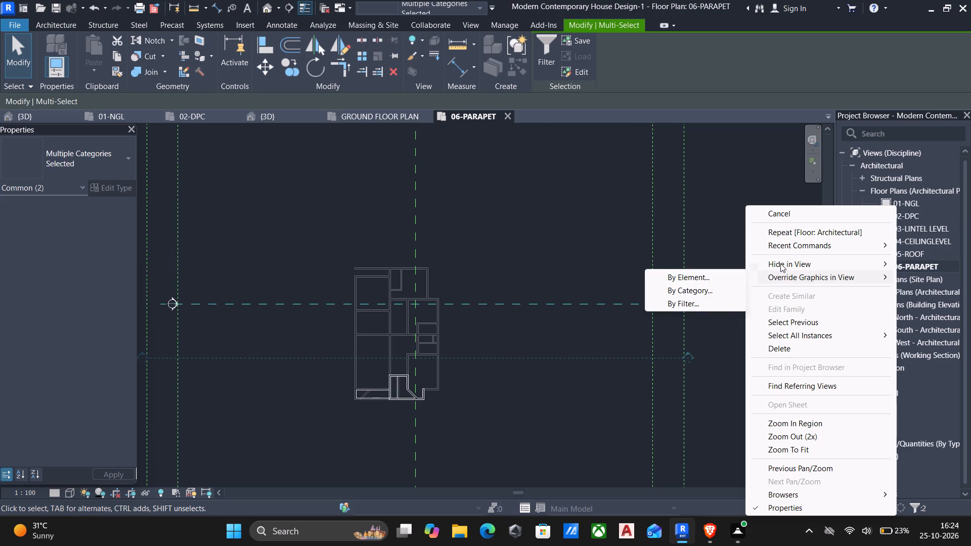
left_click(780, 263)
left_click(691, 275)
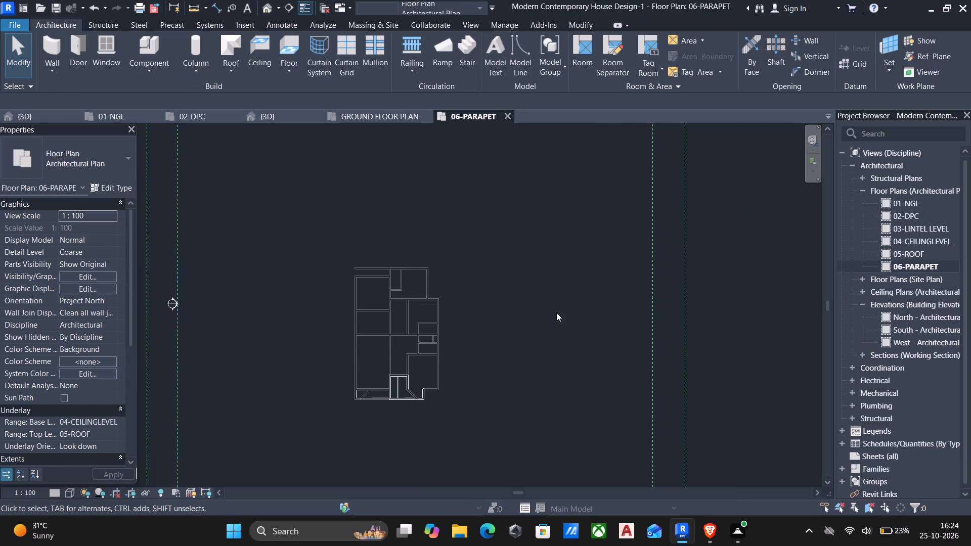
Hide the elevation marker category in the parapet plan.
scroll(545, 324, "down", 2)
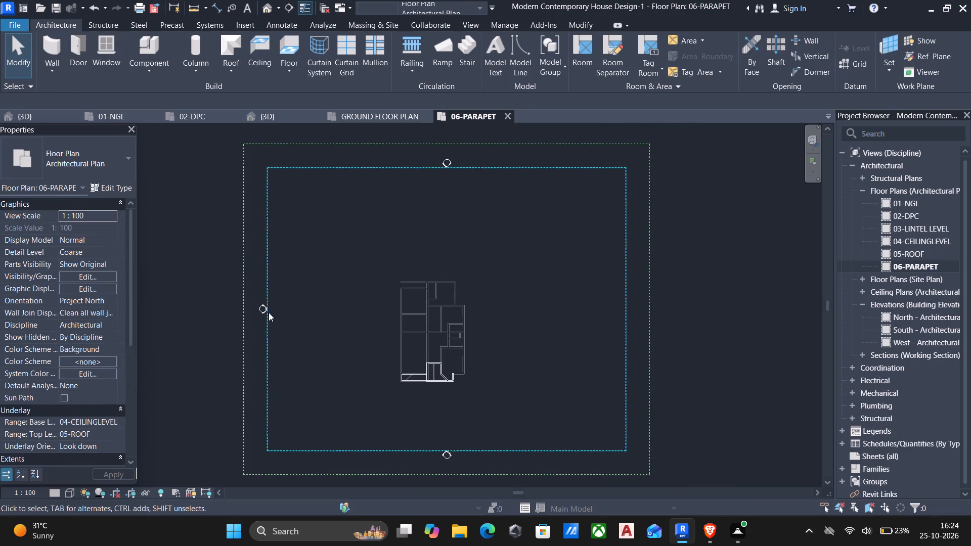
left_click_drag(251, 295, 283, 346)
right_click(311, 309)
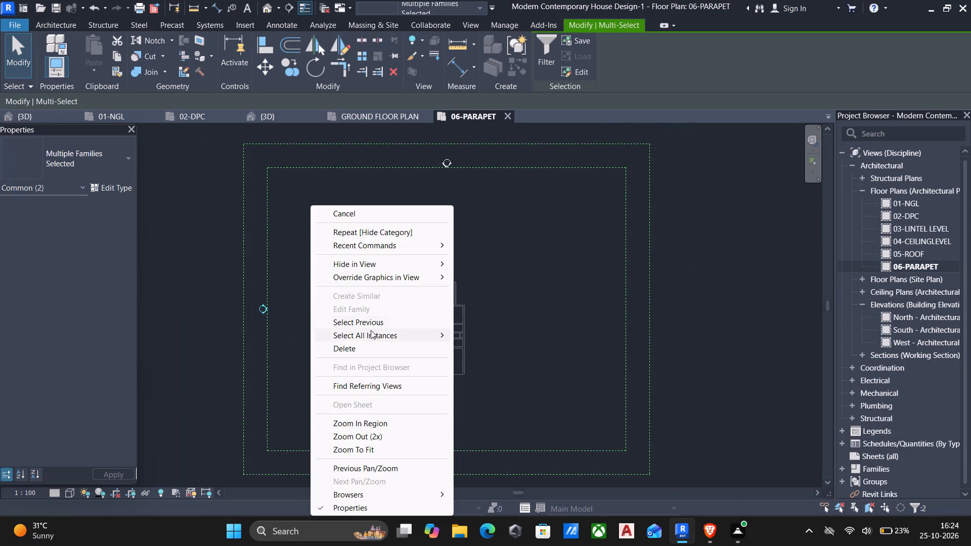
left_click(366, 263)
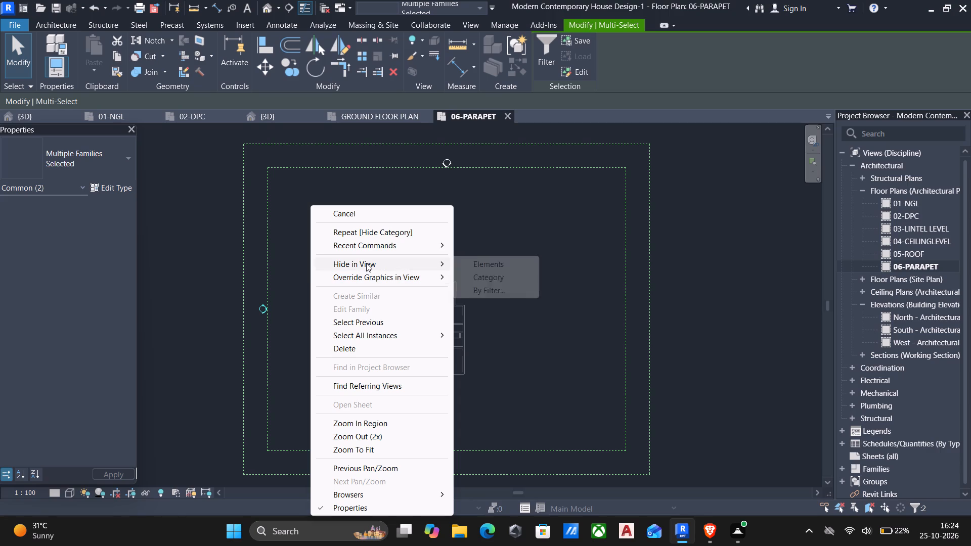
left_click(473, 275)
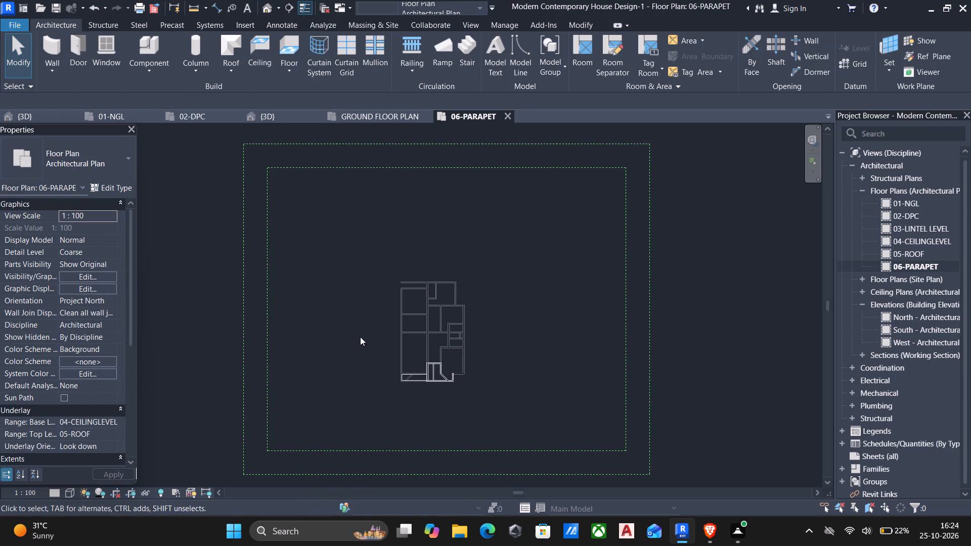
Start a footprint roof at 06-PARAPET and duplicate the Generic - 225mm roof type as 01-roof.
middle_click_drag(356, 339, 340, 340)
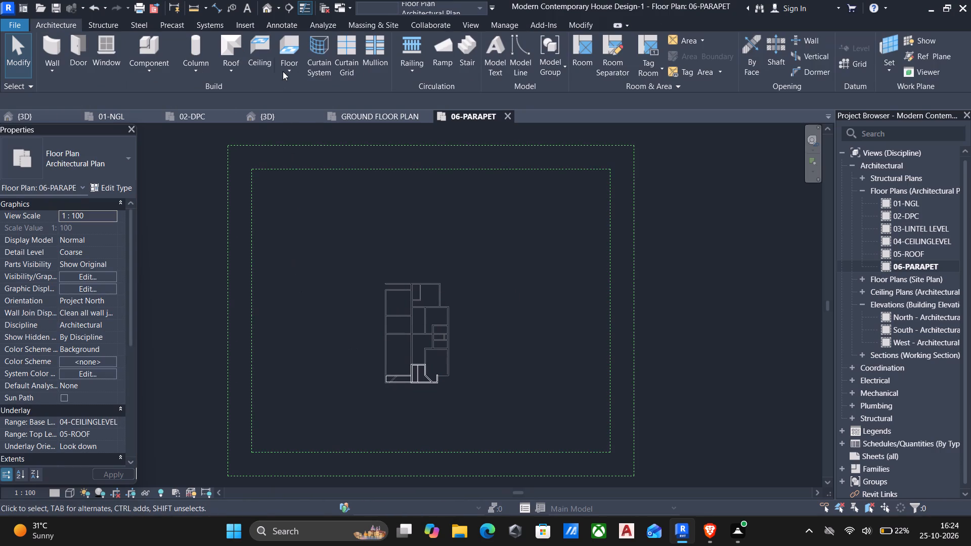
left_click(225, 49)
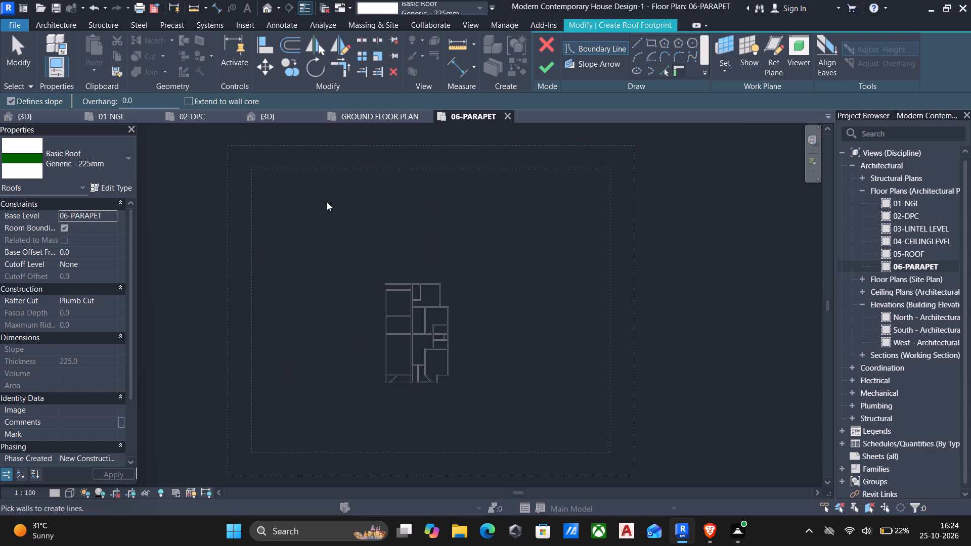
left_click(111, 190)
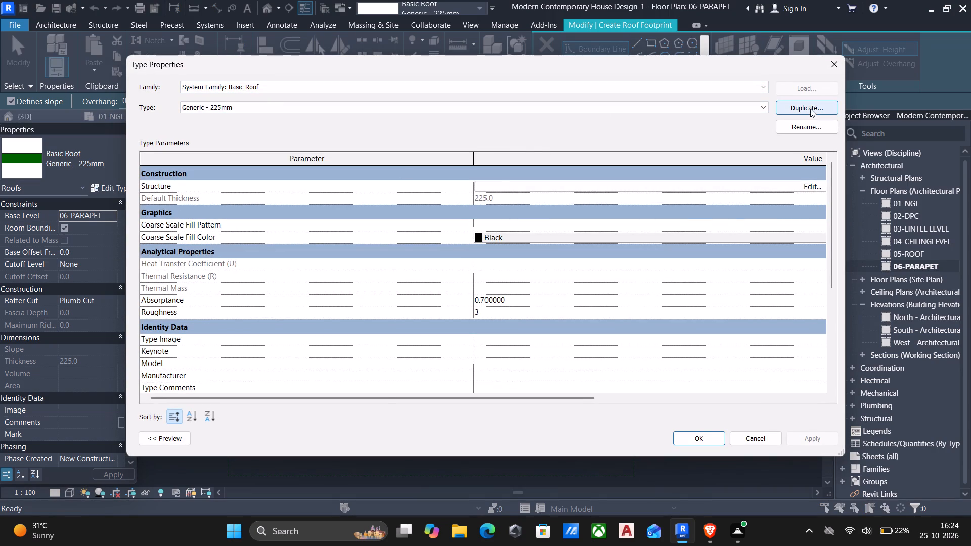
left_click(811, 106)
key("BackSpace")
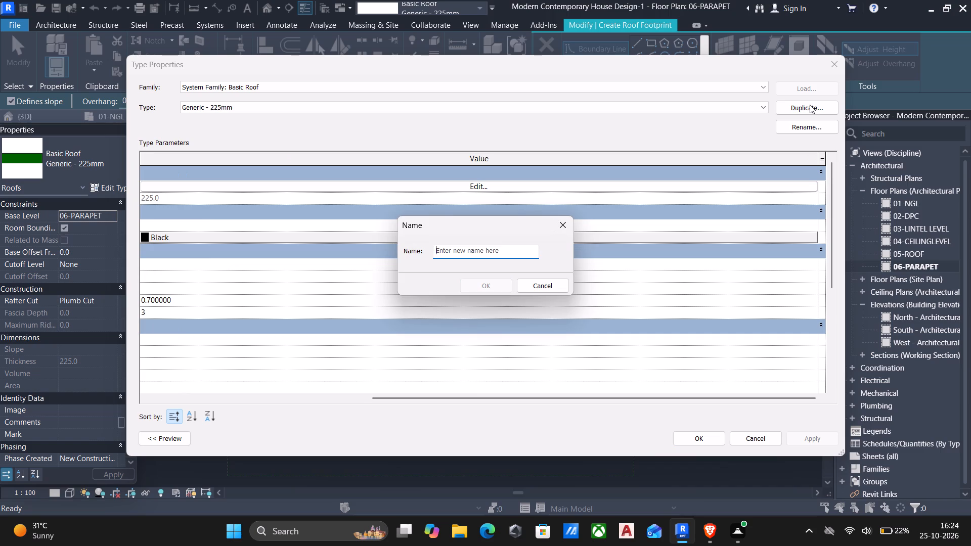
key("0")
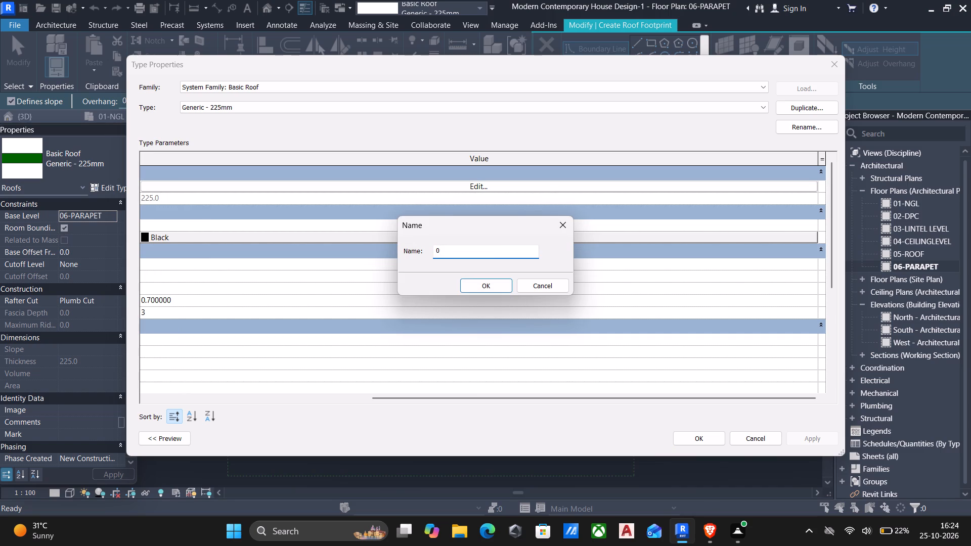
type("1-roof")
left_click(495, 284)
In the 01-roof assembly, add a 10 mm structure layer above the existing layer and set the existing layer to 150 mm.
left_click(476, 187)
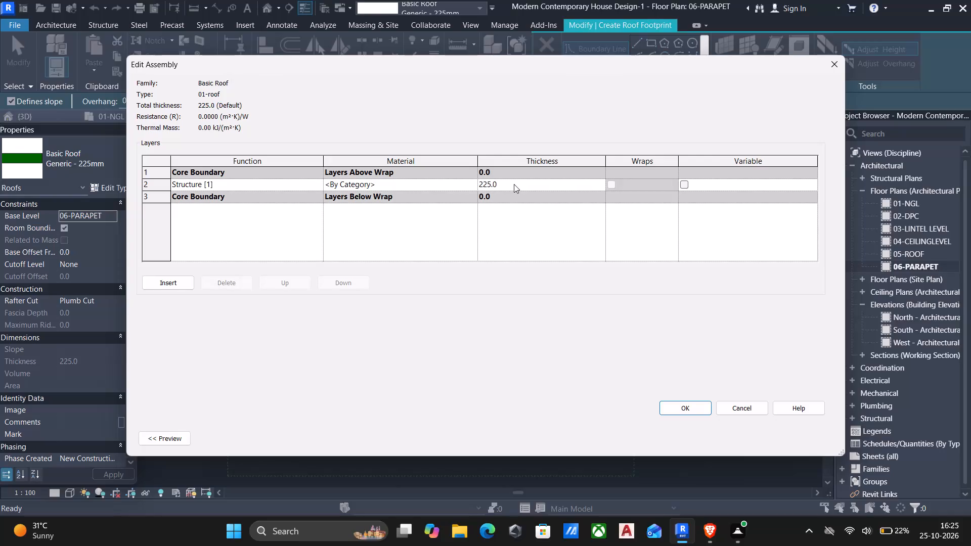
left_click(170, 280)
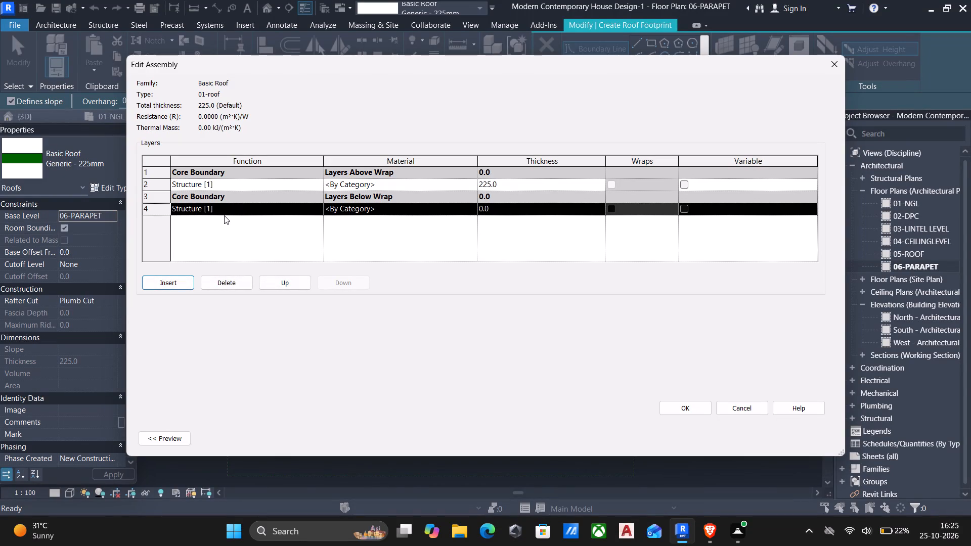
left_click(290, 280)
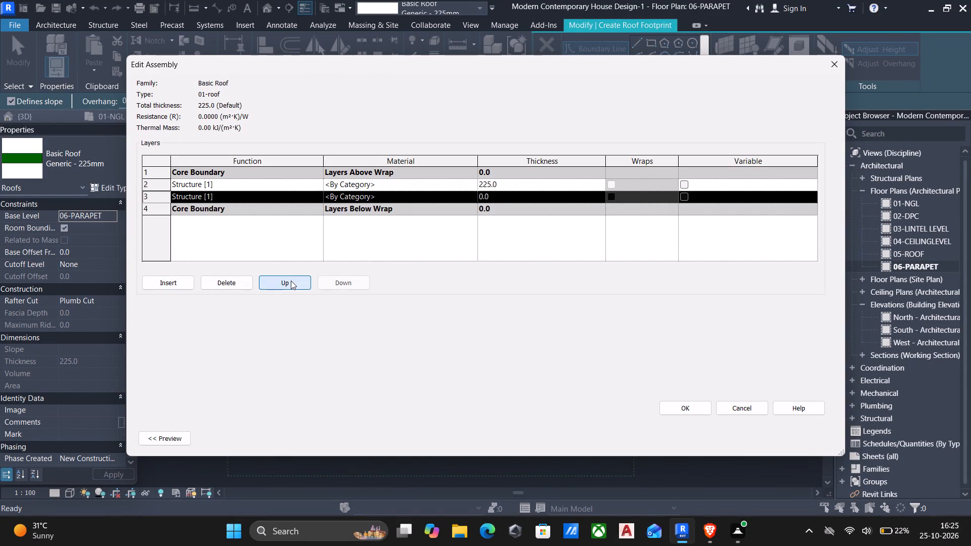
left_click(291, 281)
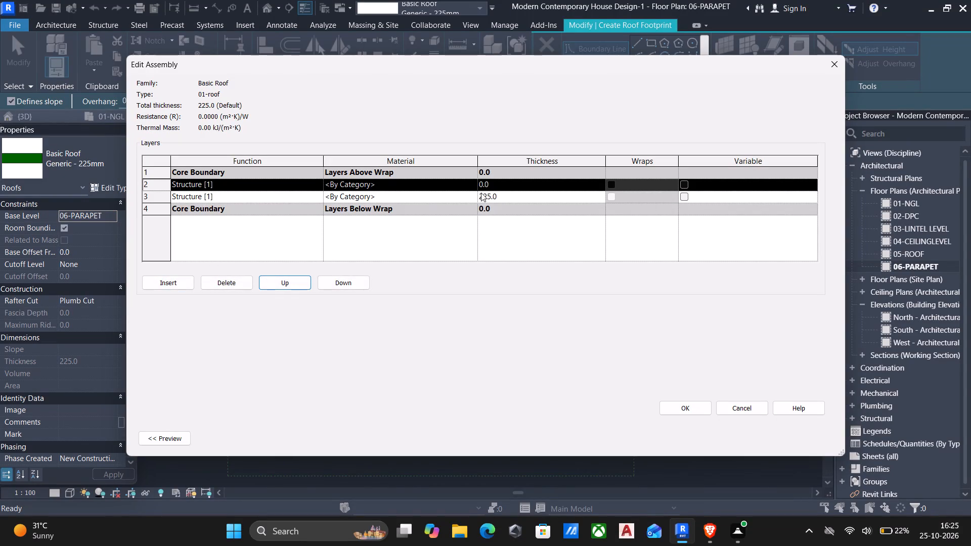
left_click(505, 185)
type("10")
left_click(504, 196)
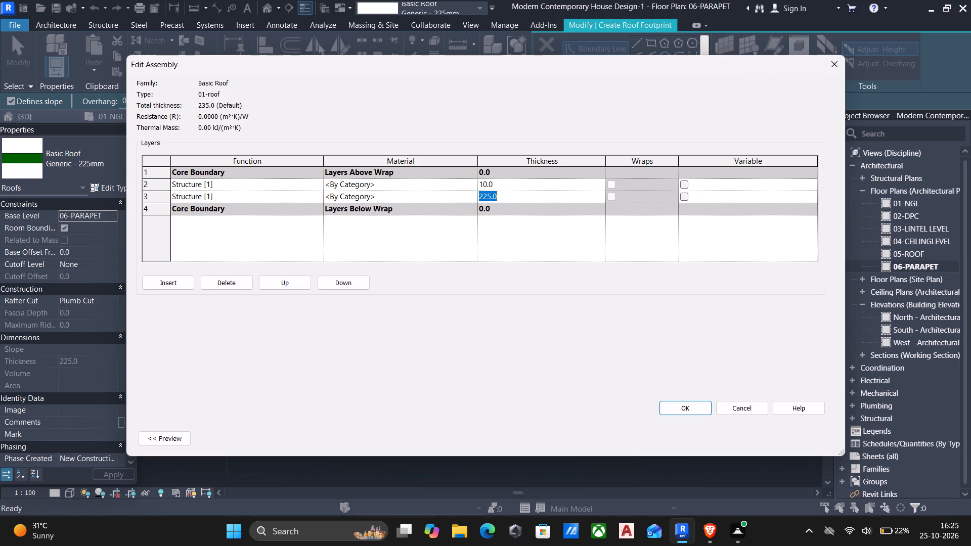
left_click(504, 196)
left_click_drag(504, 196, 462, 203)
type("150")
For the 150 mm layer's material, duplicate the concrete floor material with its assets as 01-roof sofi.
left_click(471, 199)
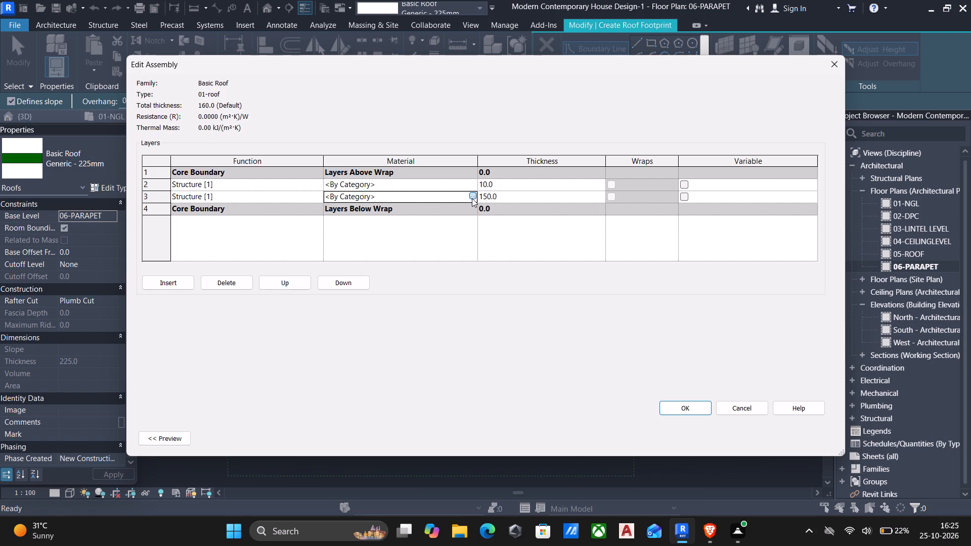
right_click(163, 247)
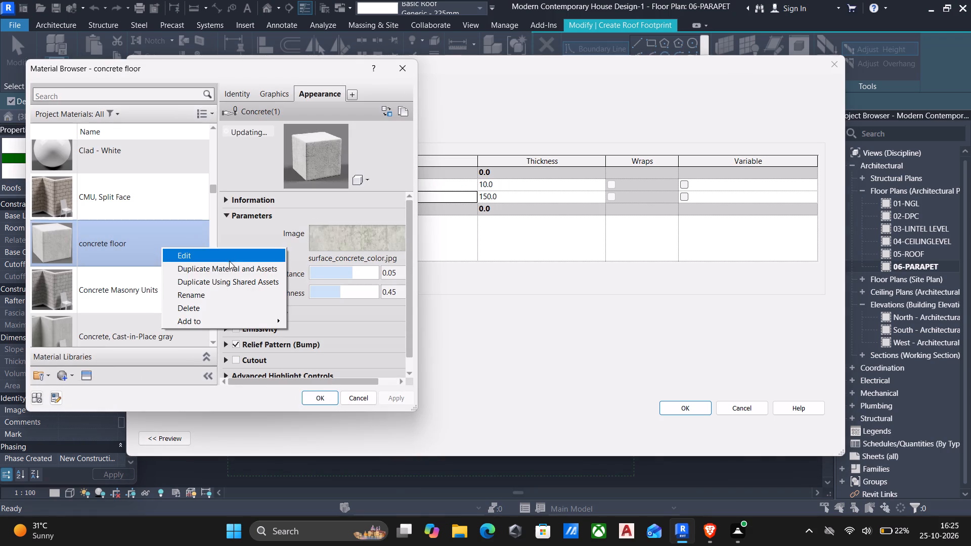
left_click(227, 266)
key("BackSpace")
type("01-")
type("roof sofi")
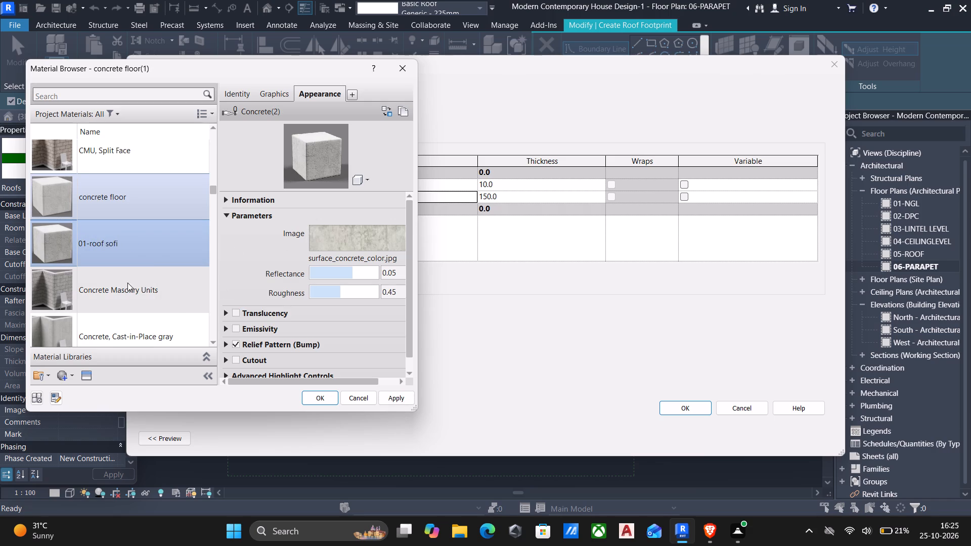
left_click(393, 397)
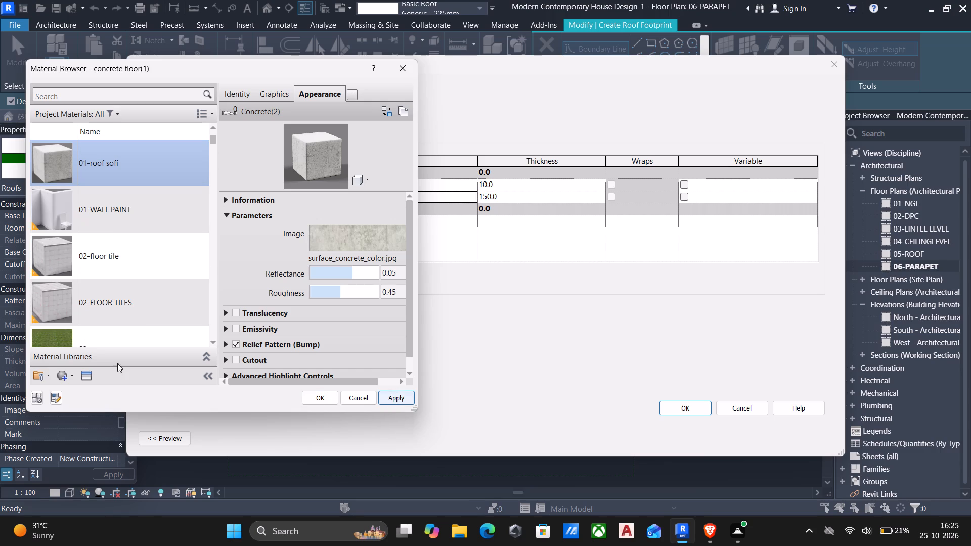
Replace the 01-roof sofi material's appearance with the matte White wall paint asset and assign the material to the 150 mm layer.
left_click(90, 375)
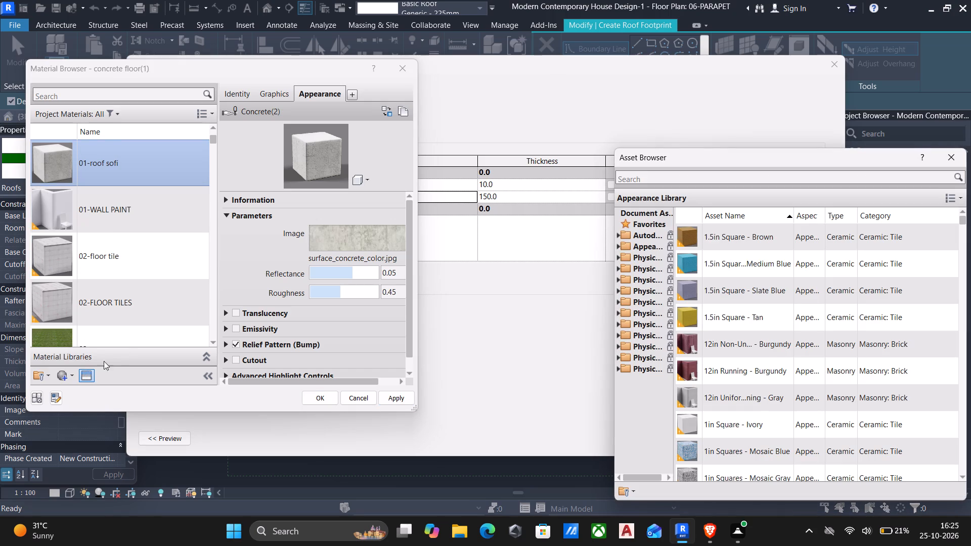
left_click(625, 246)
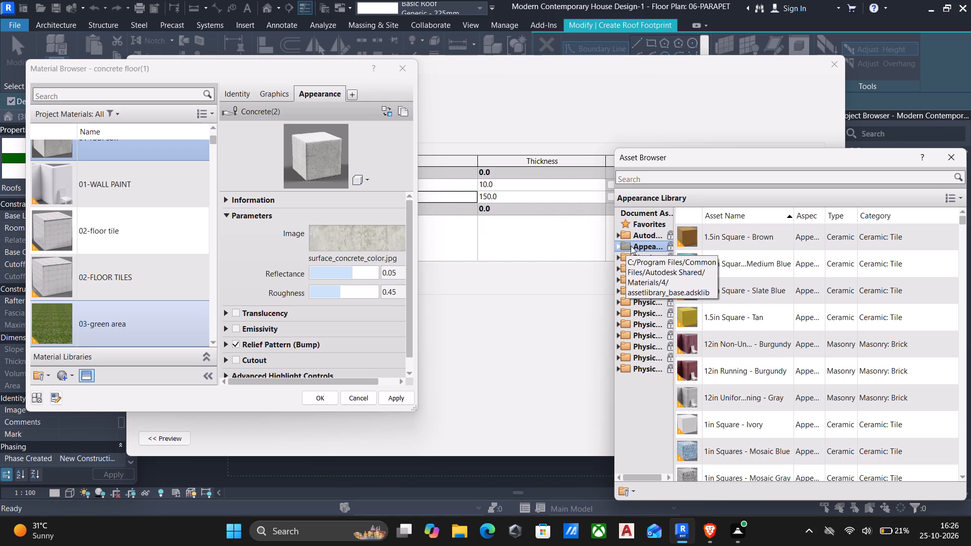
left_click(617, 244)
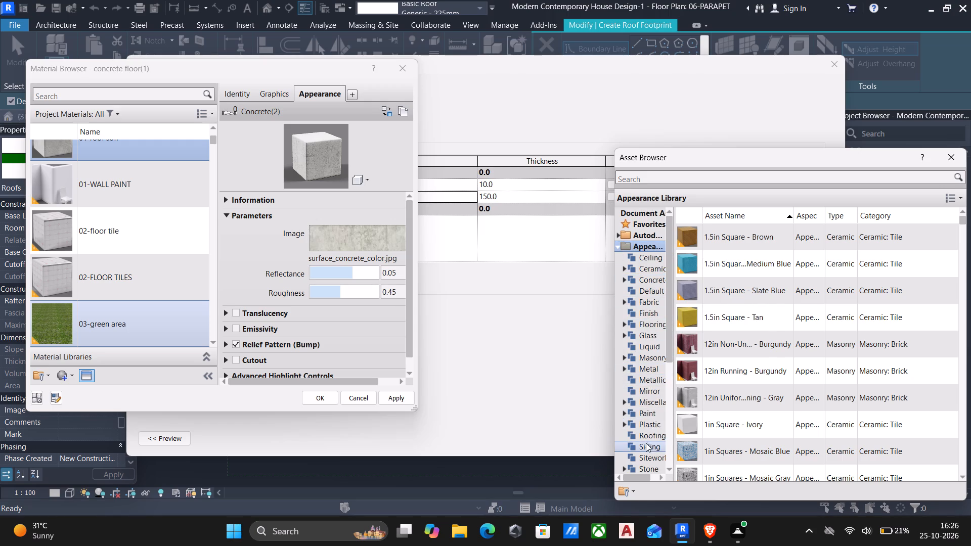
scroll(646, 443, "down", 2)
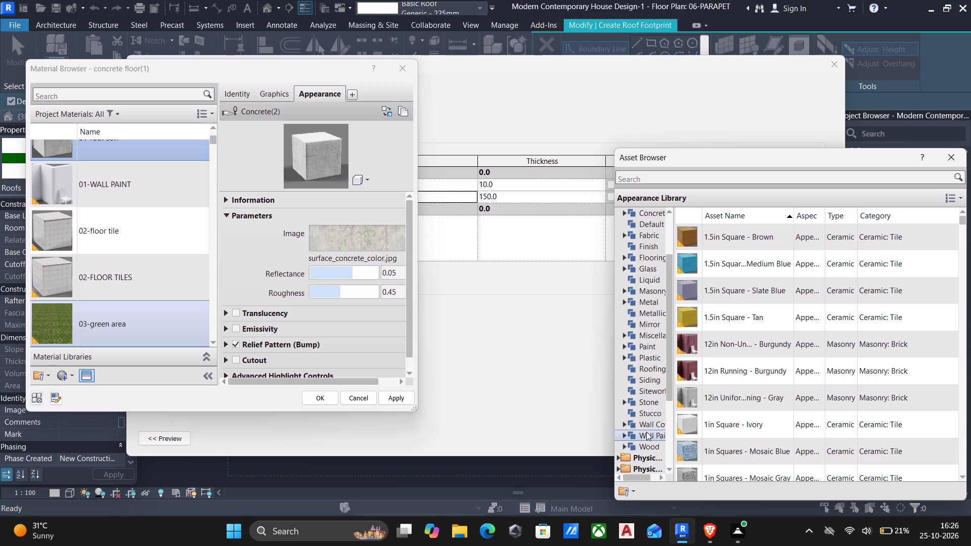
left_click(646, 432)
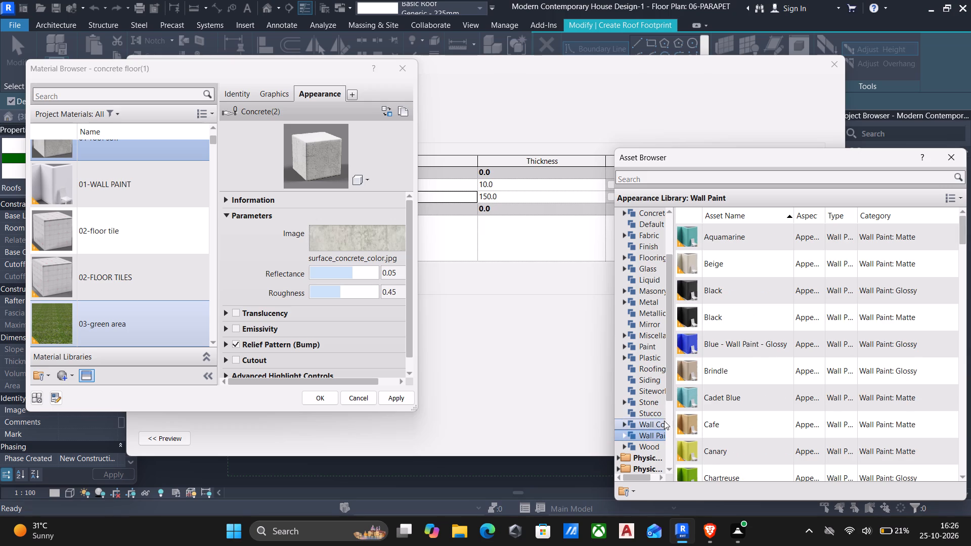
scroll(723, 380, "down", 13)
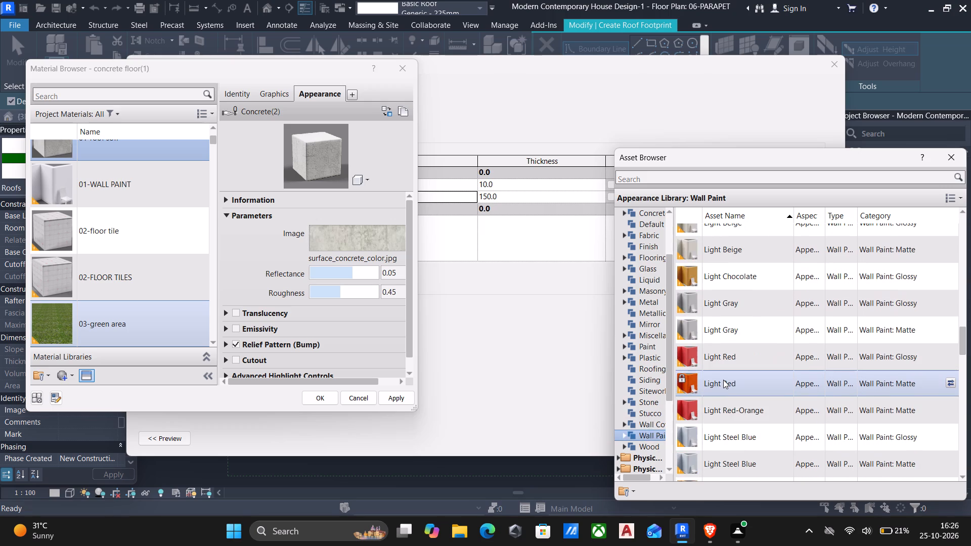
scroll(723, 380, "down", 17)
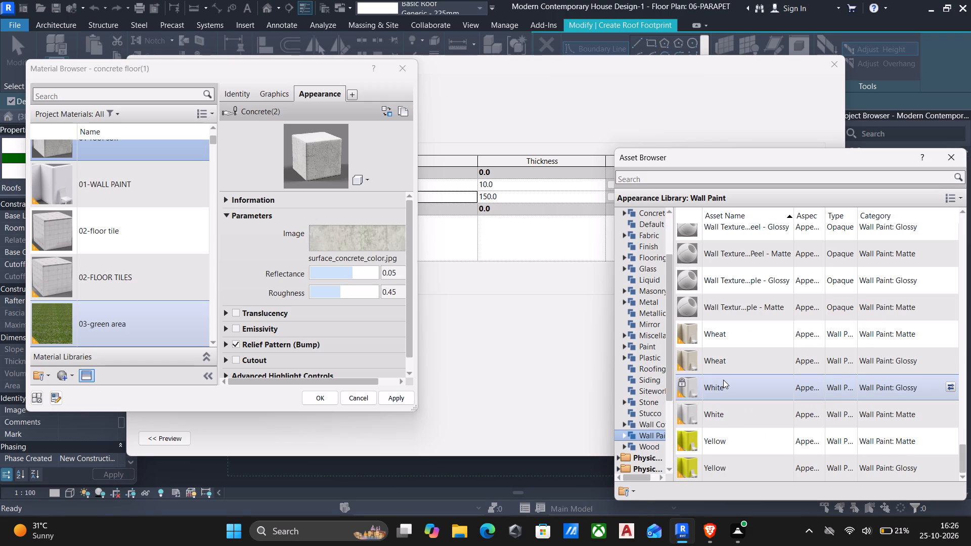
scroll(749, 390, "down", 6)
double_click(736, 409)
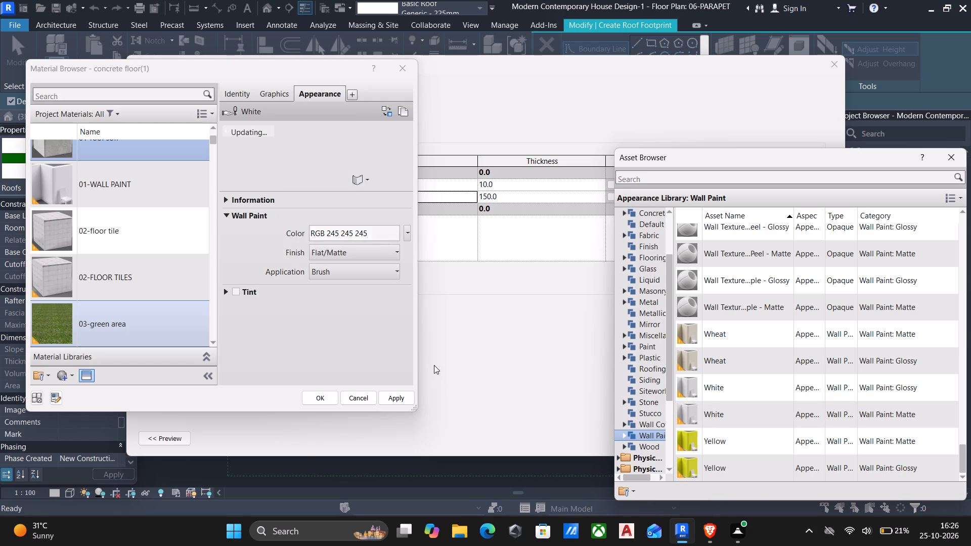
left_click(389, 392)
left_click(318, 394)
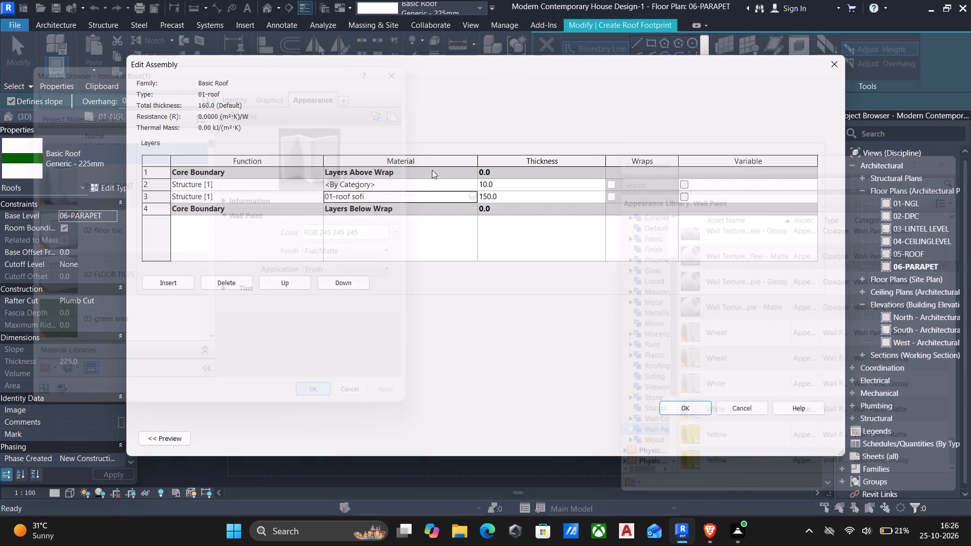
For the 10 mm layer's material, duplicate 01-roof sofi with its assets as 00-roof shit.
left_click(471, 182)
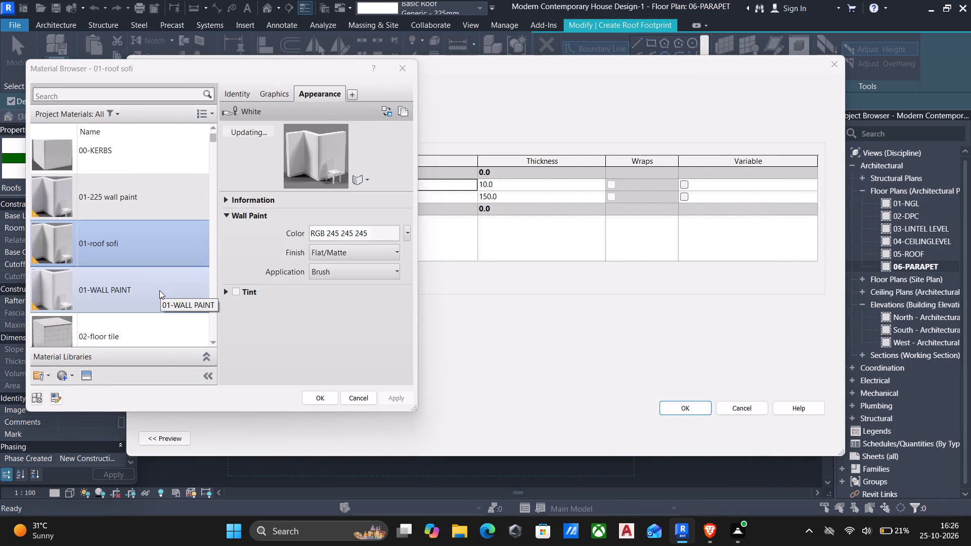
right_click(147, 252)
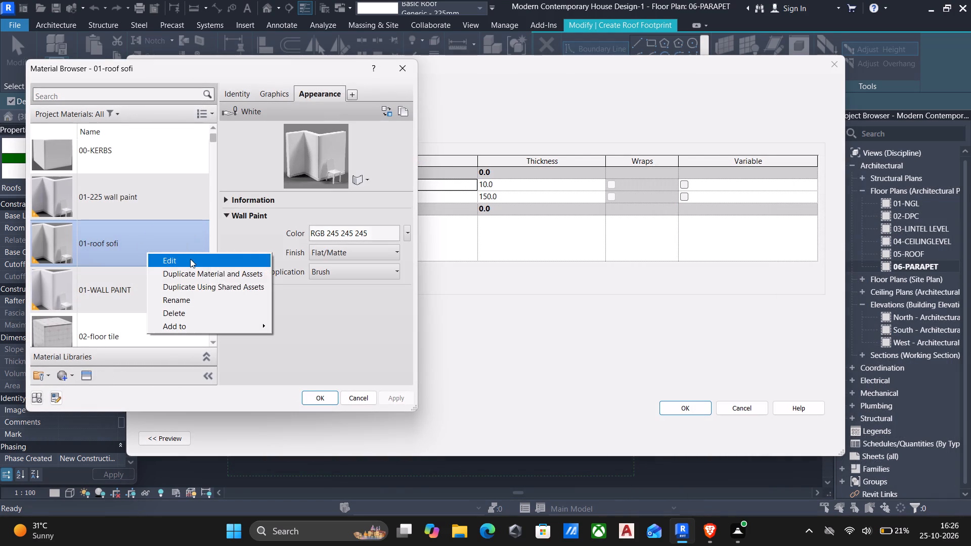
left_click(194, 269)
key("BackSpace")
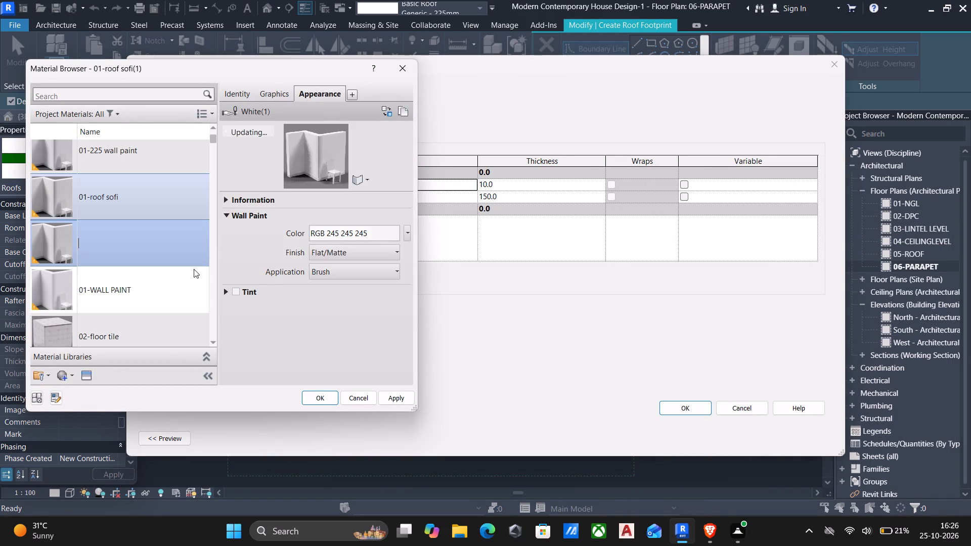
type("00-")
type("roof shit")
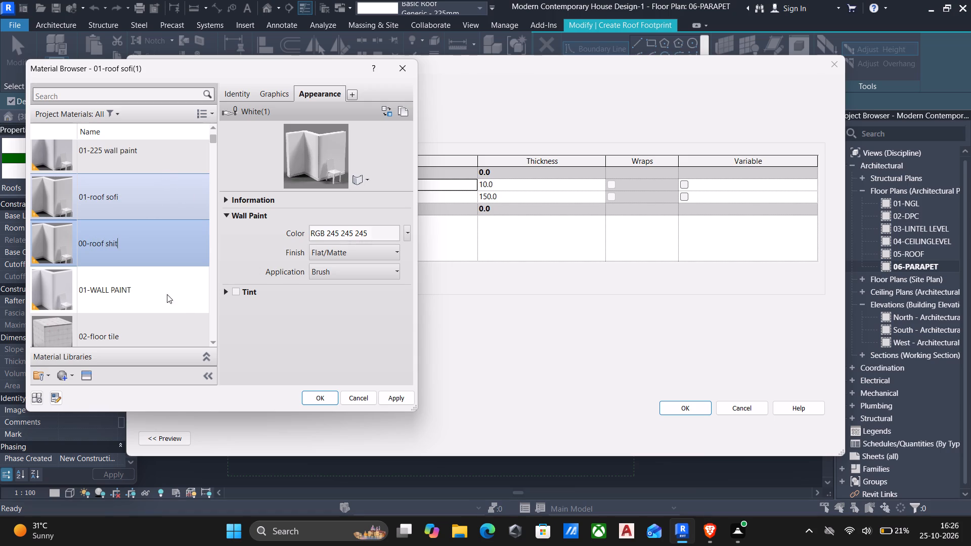
left_click(401, 403)
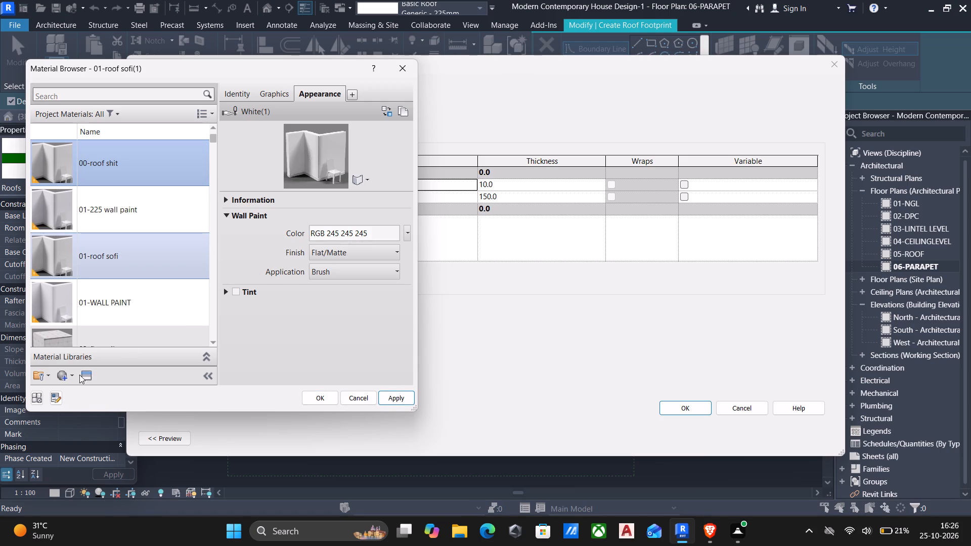
Give 00-roof shit the black architectural-grade Asphalt Shingles roofing appearance, assign it to the 10 mm layer, and finish the 01-roof type.
left_click(85, 371)
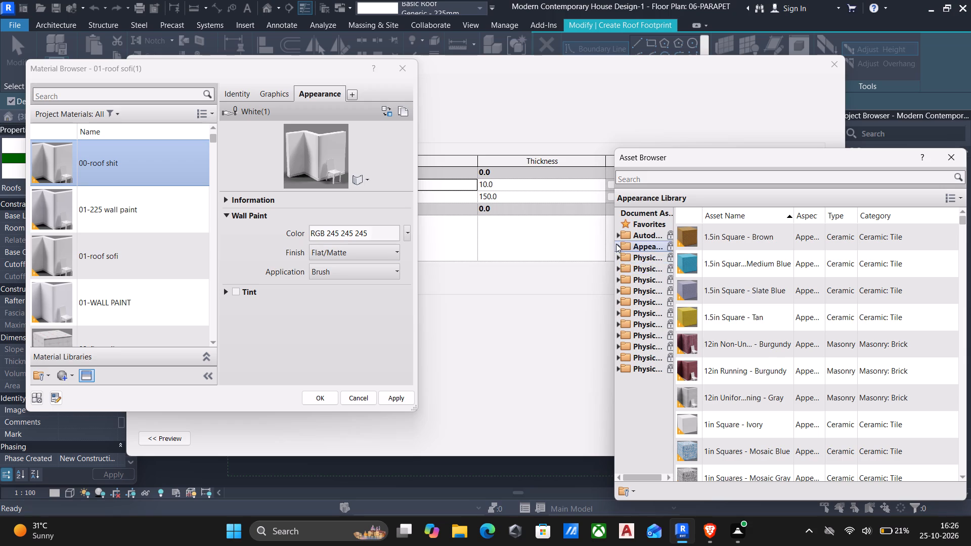
left_click(616, 244)
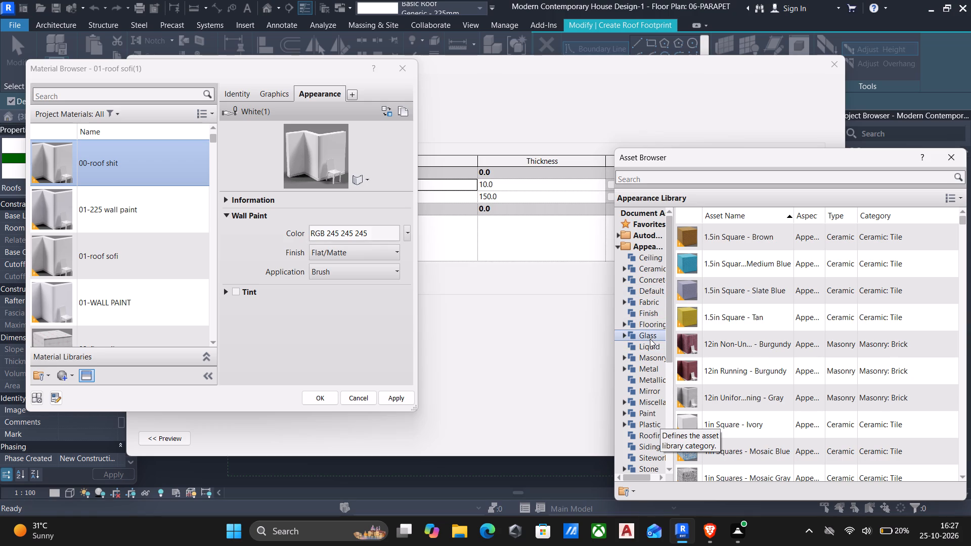
double_click(636, 433)
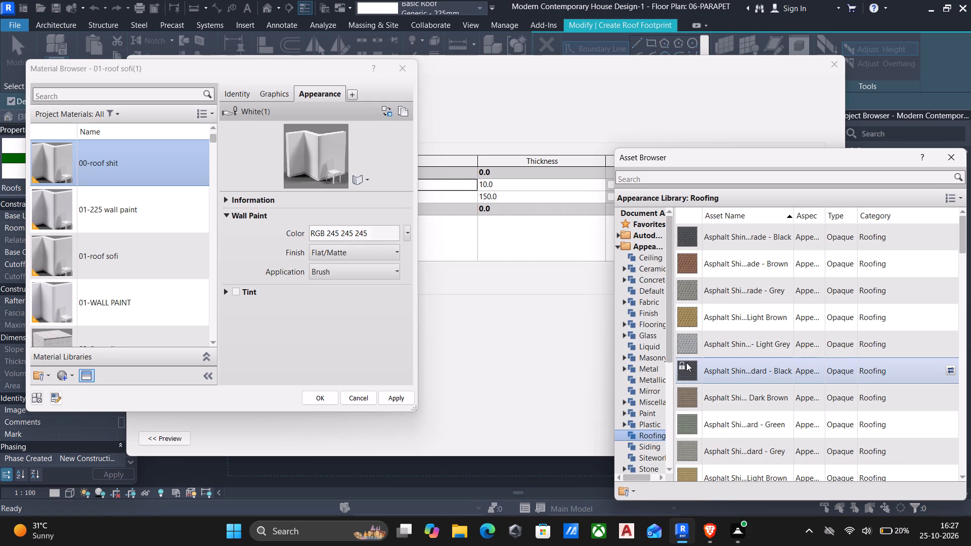
scroll(742, 277, "down", 6)
scroll(742, 277, "up", 6)
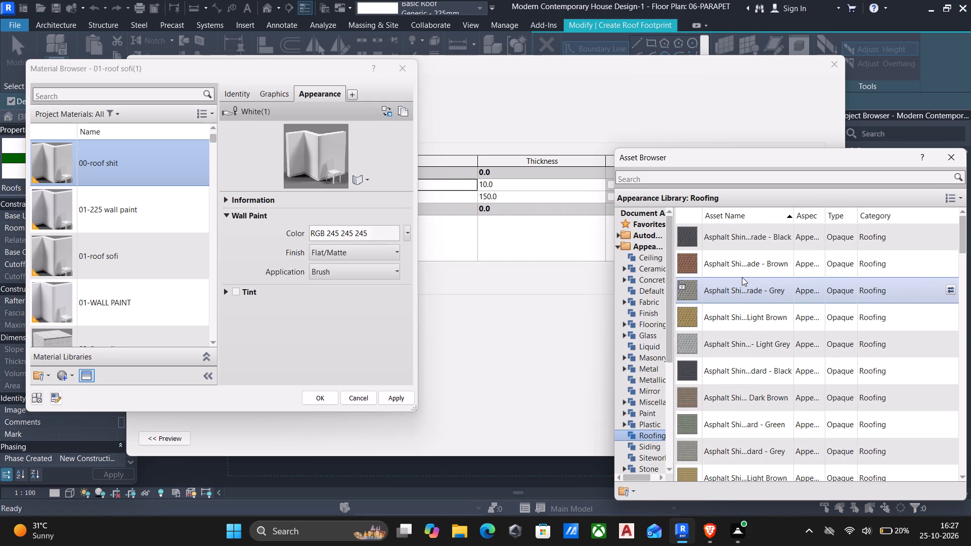
scroll(742, 277, "up", 5)
double_click(755, 243)
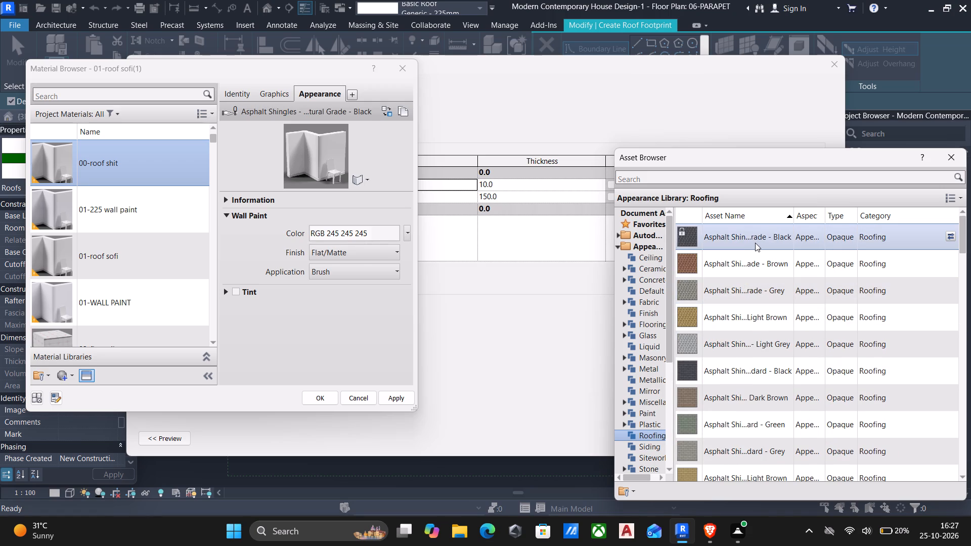
left_click(393, 401)
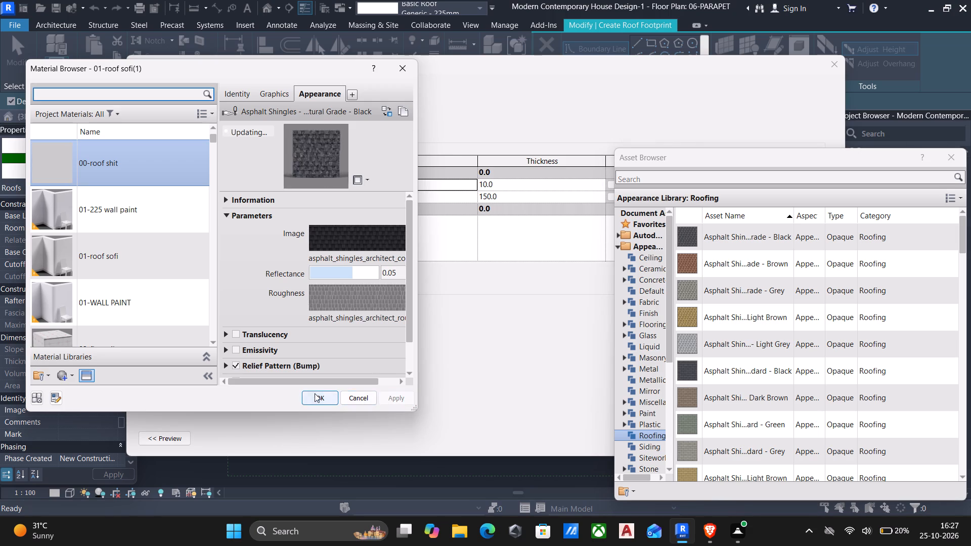
left_click(314, 393)
left_click(670, 400)
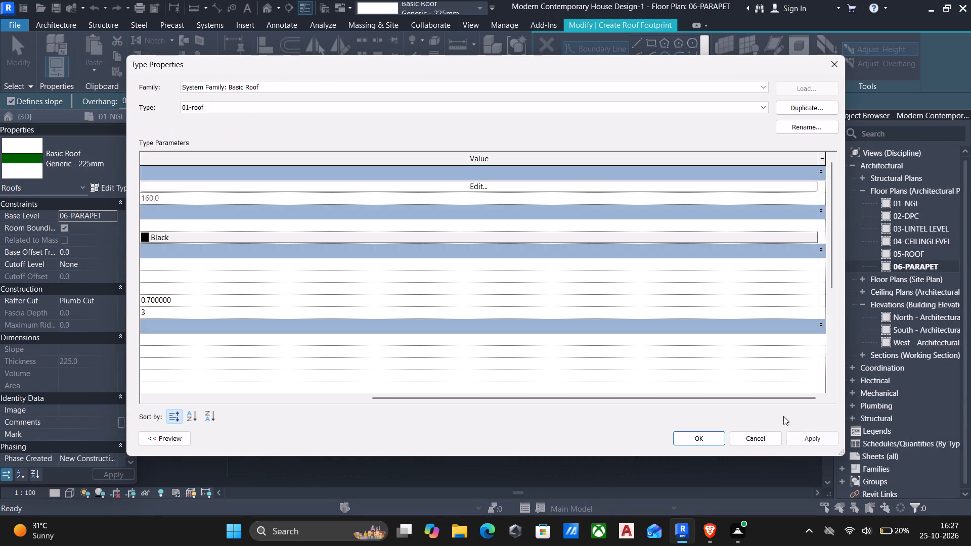
left_click(806, 440)
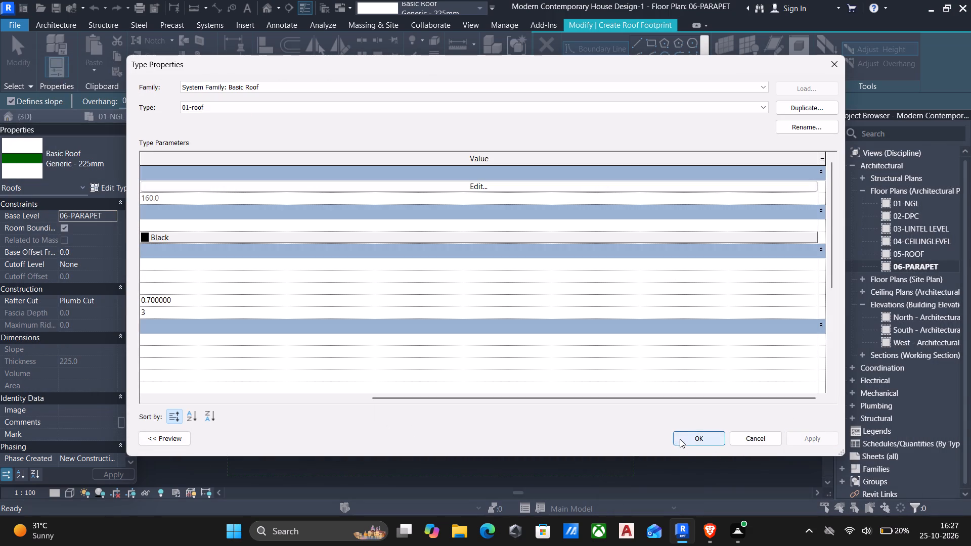
left_click(683, 438)
Using Pick Lines, create slope-defining roof boundary lines on the north wall's outer face and the west, upper east and north-east step walls' inner faces.
scroll(402, 308, "up", 4)
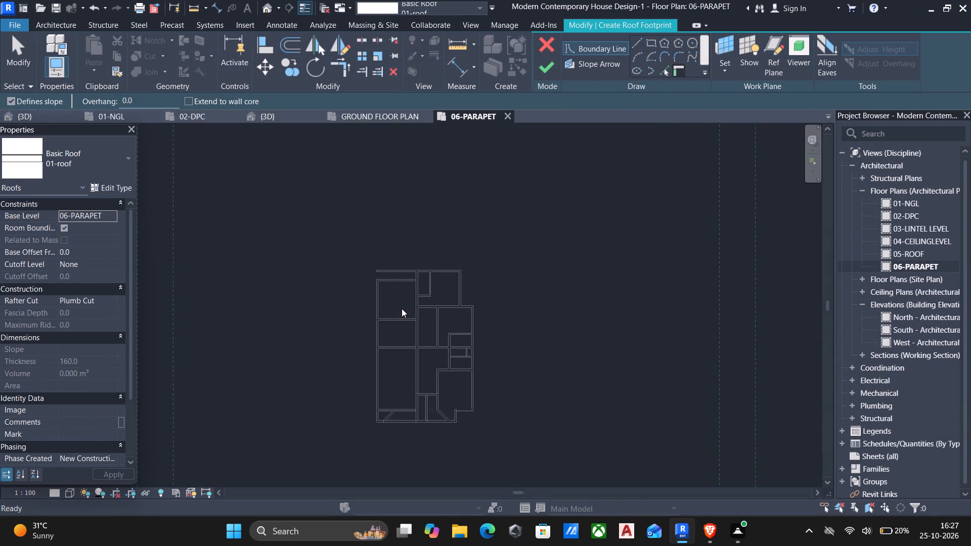
scroll(390, 293, "up", 5)
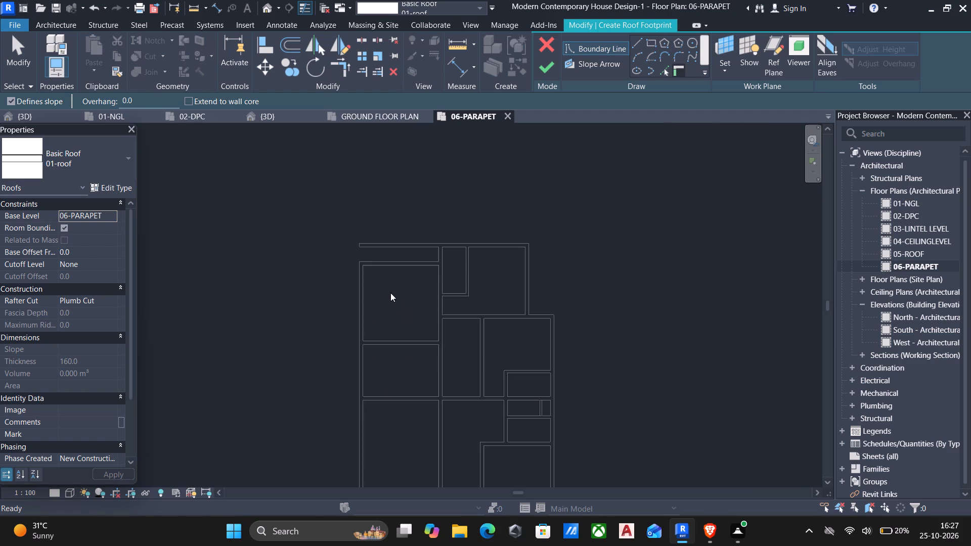
scroll(348, 333, "up", 1)
middle_click_drag(346, 334, 364, 310)
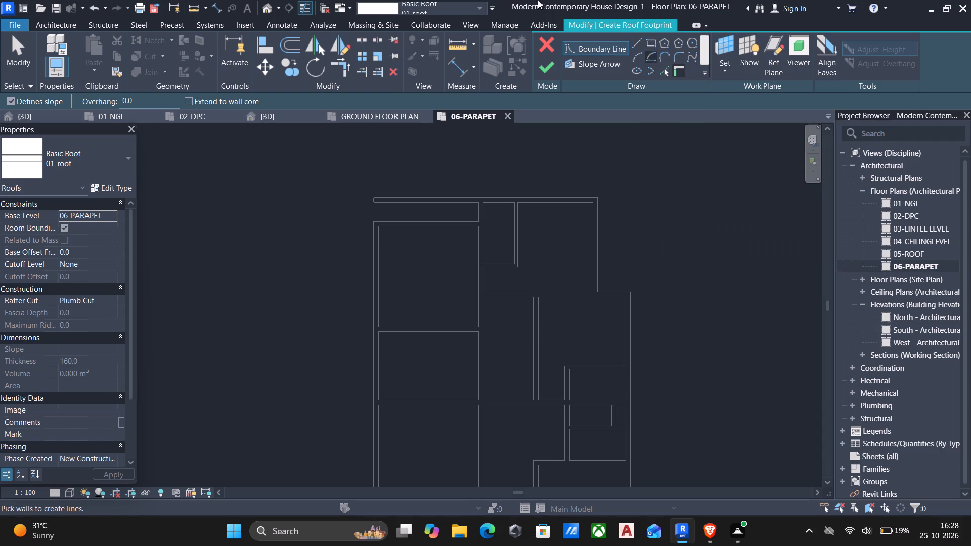
left_click(634, 44)
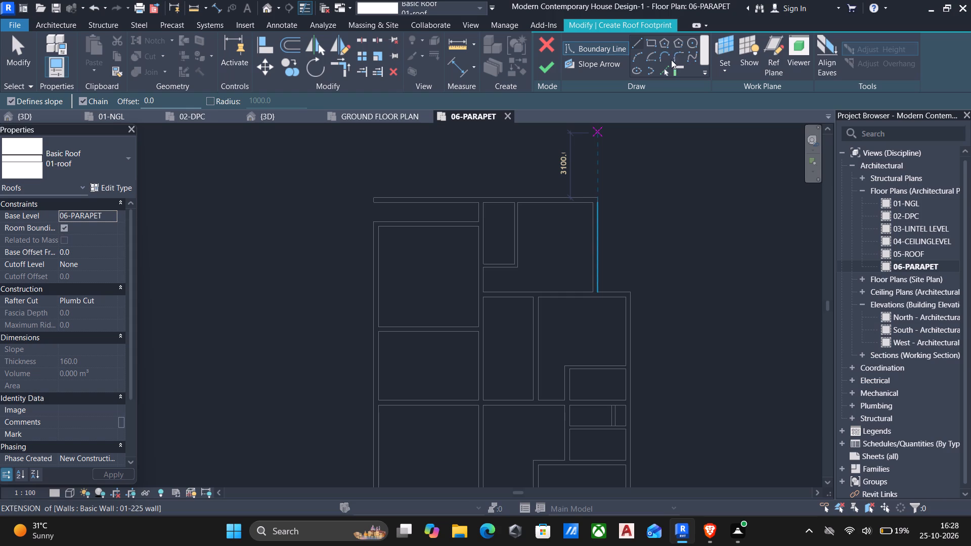
left_click(665, 72)
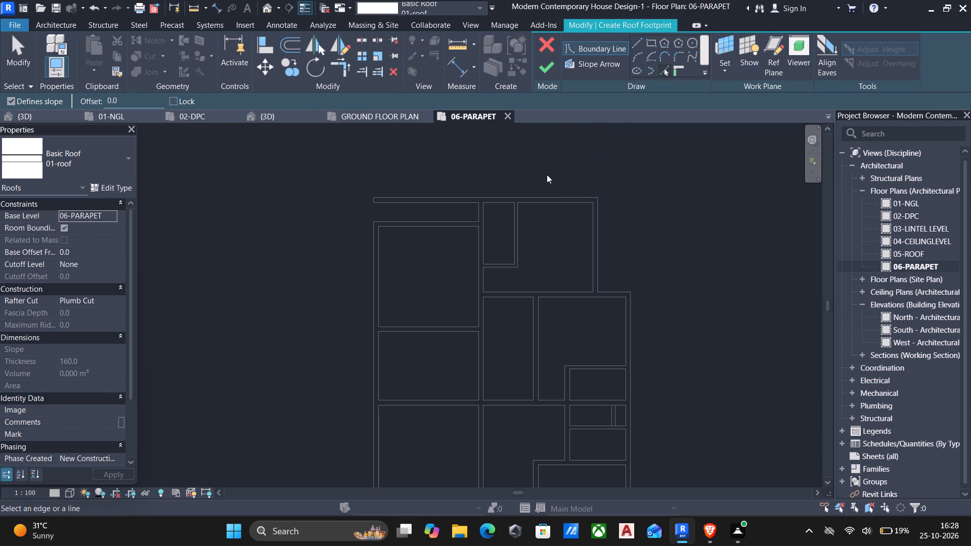
scroll(541, 189, "up", 3)
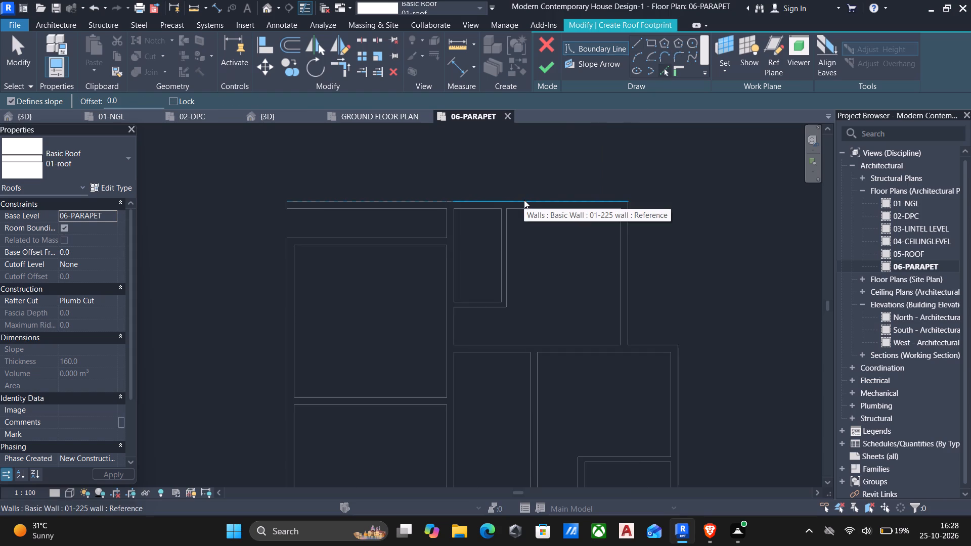
left_click(524, 200)
left_click(298, 322)
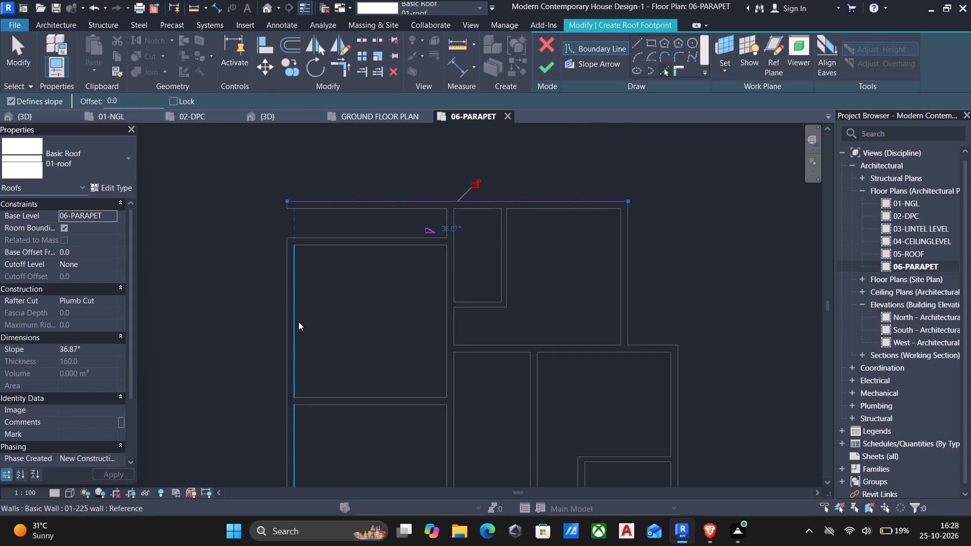
left_click(616, 301)
left_click(640, 353)
Pick slope-defining roof boundary lines along the inner faces of the long east wall, both south-east step walls and the south wall.
scroll(628, 393, "down", 3)
middle_click_drag(627, 396, 622, 309)
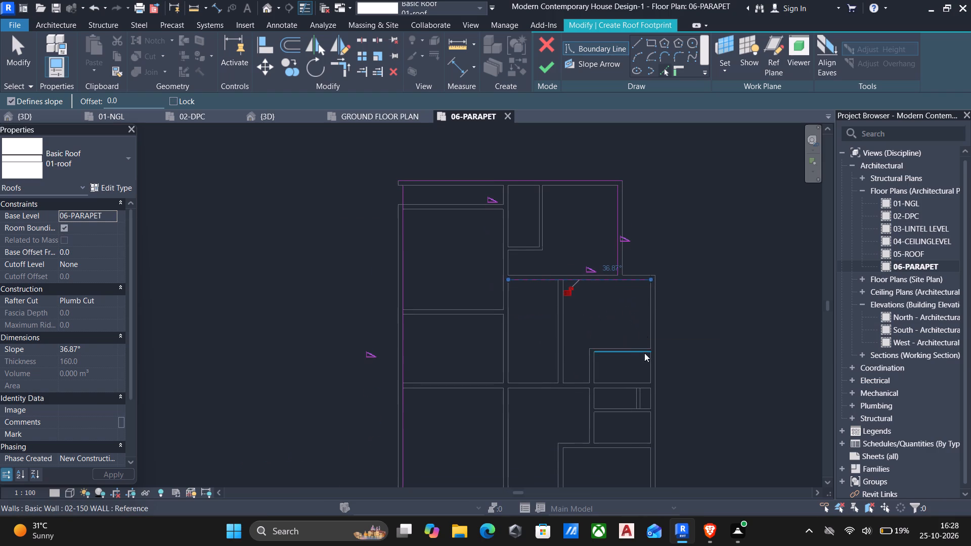
left_click(648, 327)
scroll(637, 348, "down", 3)
middle_click_drag(631, 353, 634, 267)
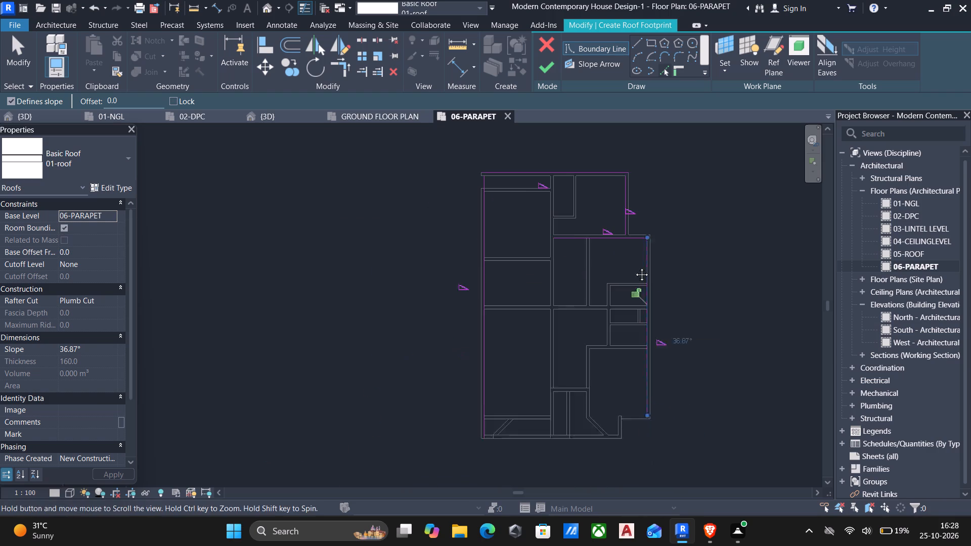
middle_click_drag(634, 267, 636, 264)
middle_click_drag(636, 359, 636, 352)
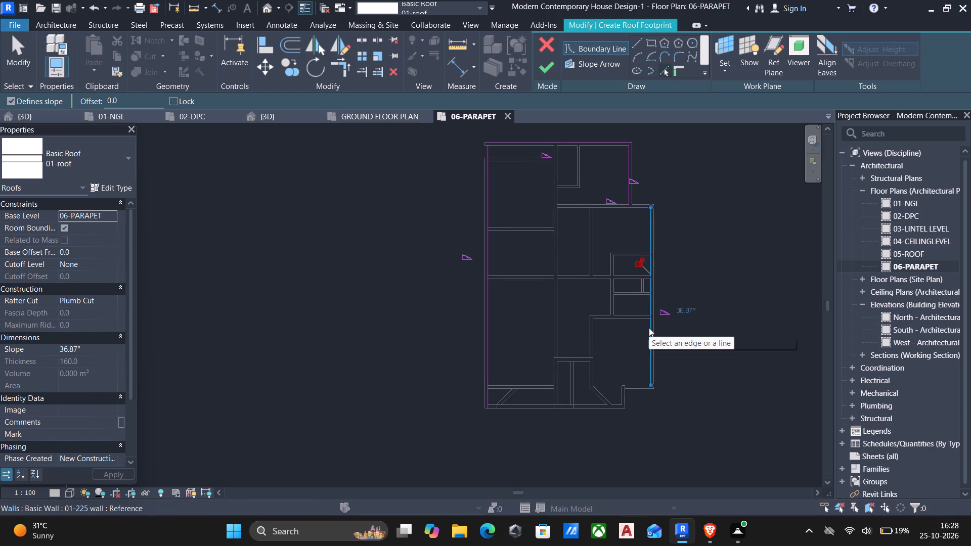
scroll(636, 381, "down", 2)
middle_click_drag(636, 381, 645, 307)
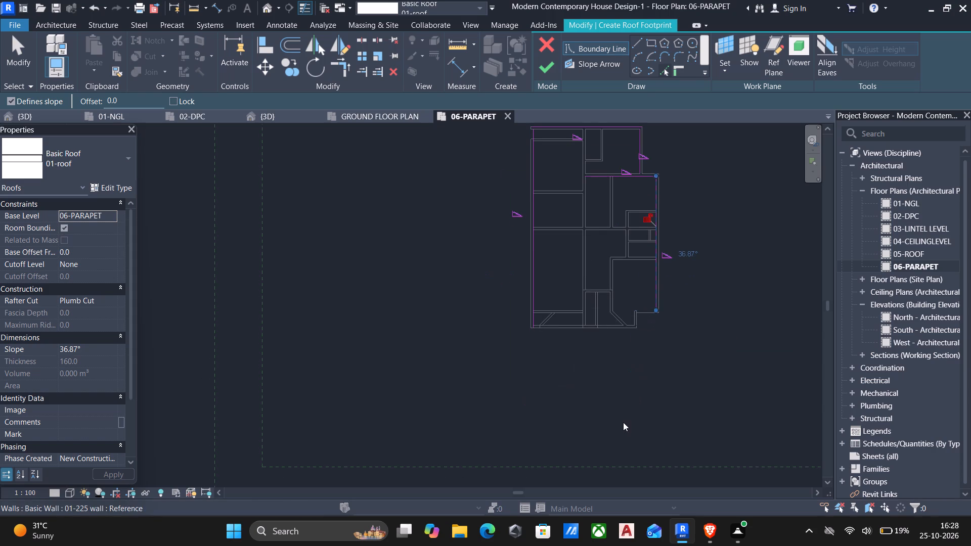
scroll(655, 302, "up", 6)
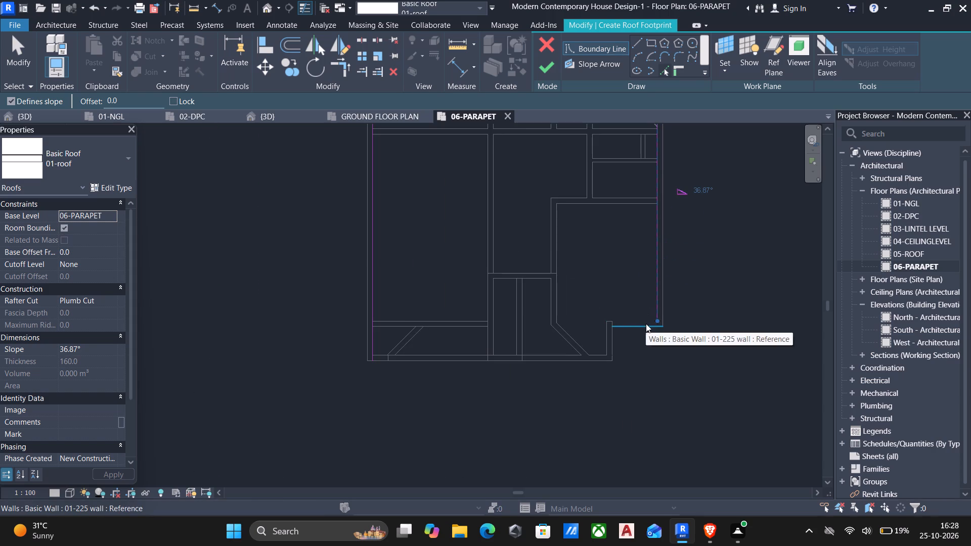
scroll(645, 334, "up", 4)
scroll(588, 314, "up", 4)
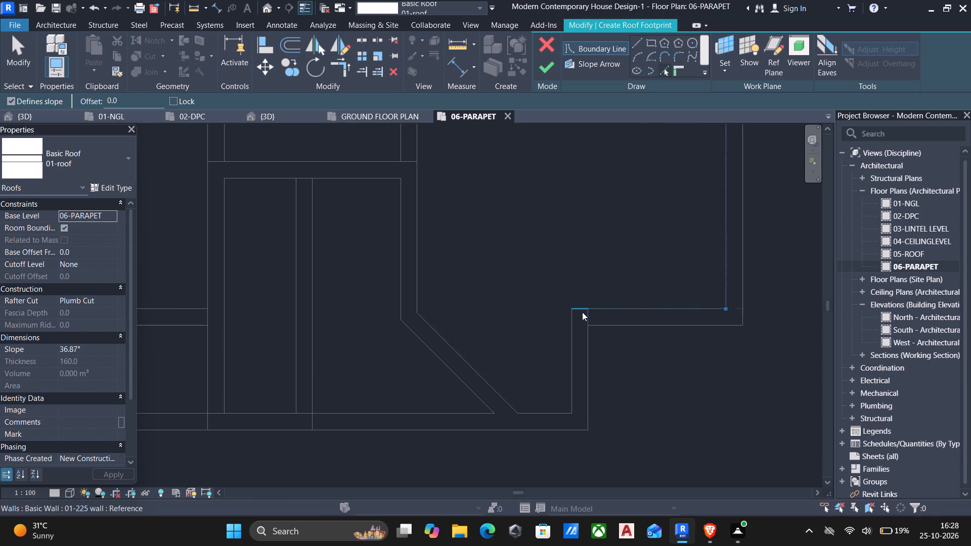
left_click(626, 305)
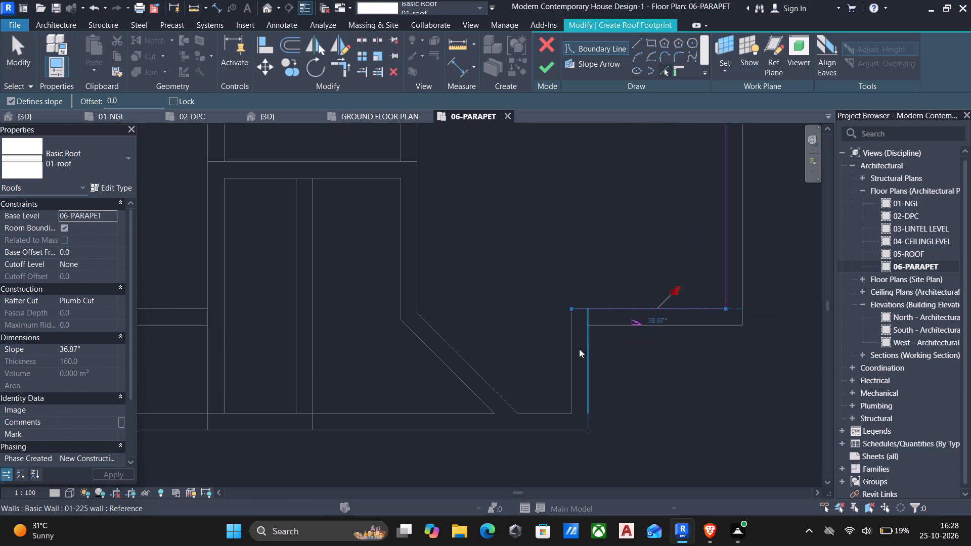
scroll(570, 370, "up", 2)
left_click(570, 370)
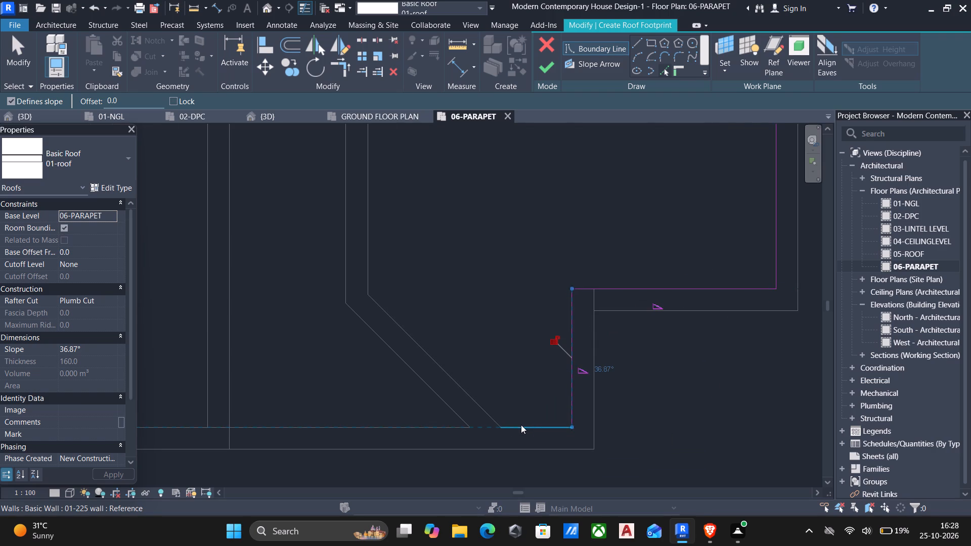
left_click(519, 427)
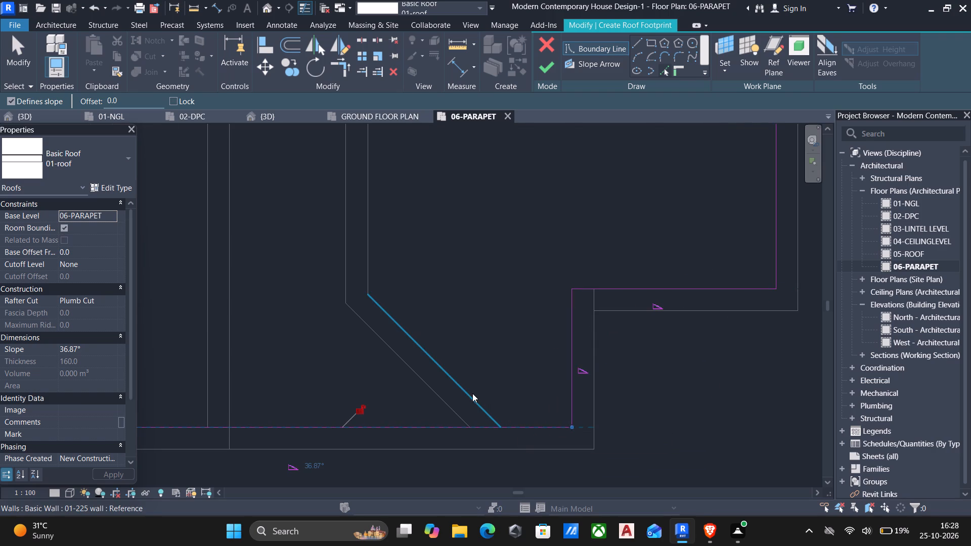
Add slope-defining boundary lines along the southern diagonal wall, the three walls around the south recess, and the south-west room's south wall.
left_click(472, 394)
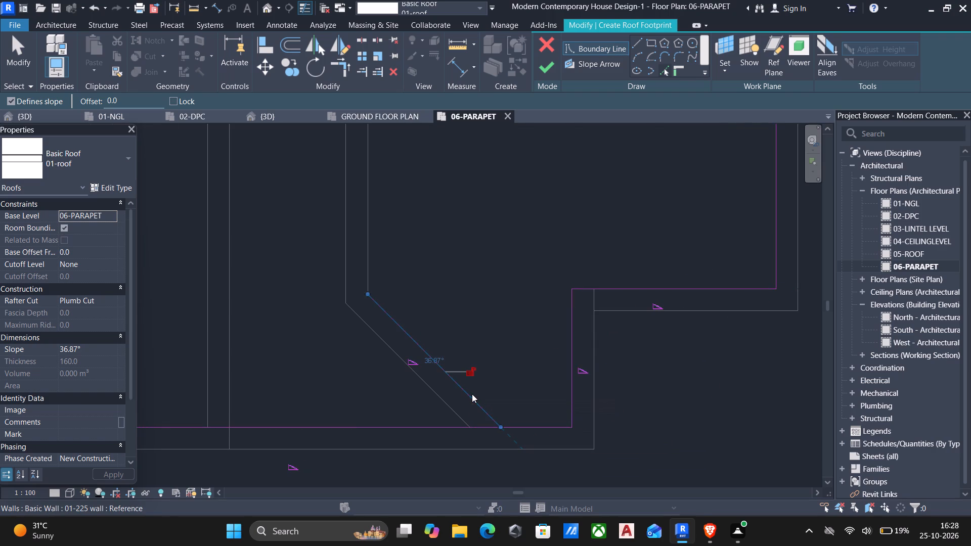
scroll(431, 278, "down", 5)
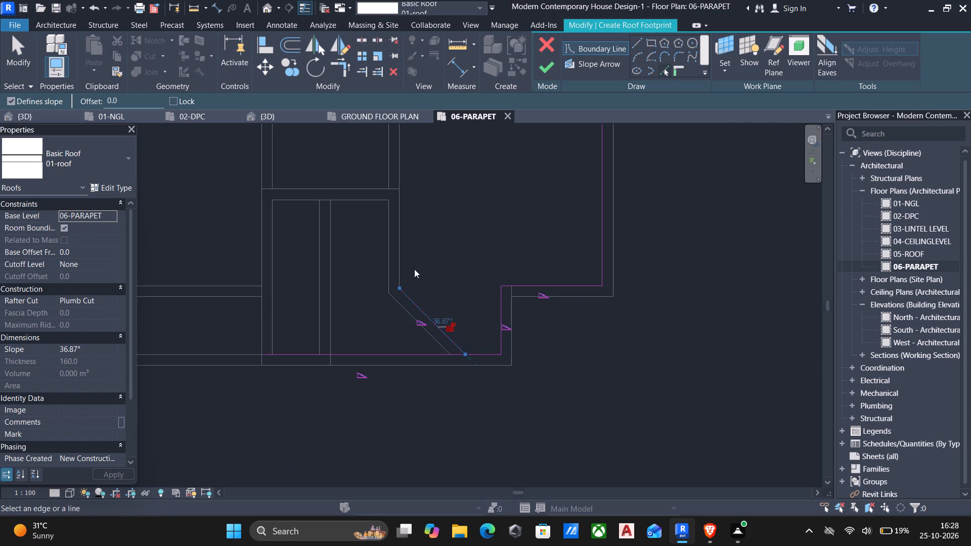
left_click(400, 264)
left_click(343, 188)
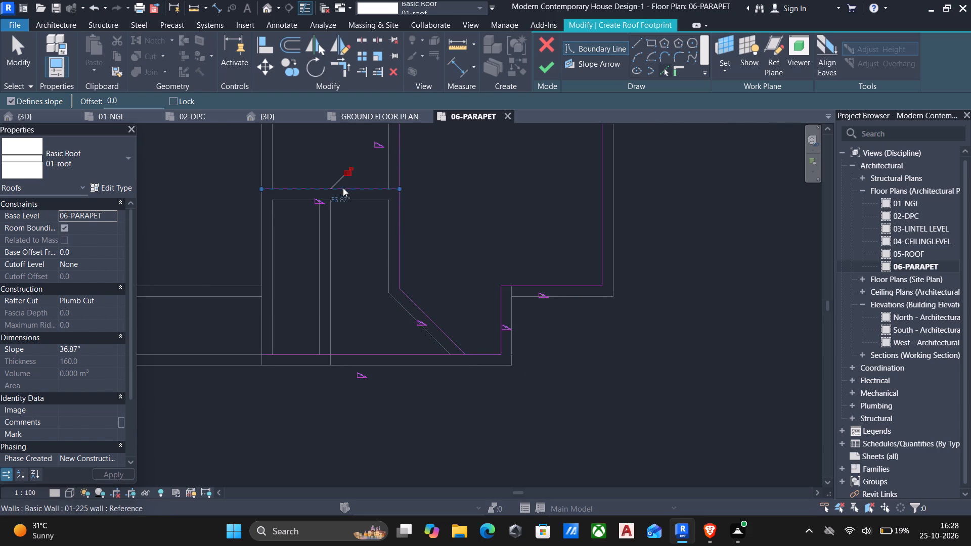
left_click(257, 244)
scroll(259, 245, "down", 1)
middle_click_drag(263, 247, 626, 286)
scroll(625, 286, "up", 1)
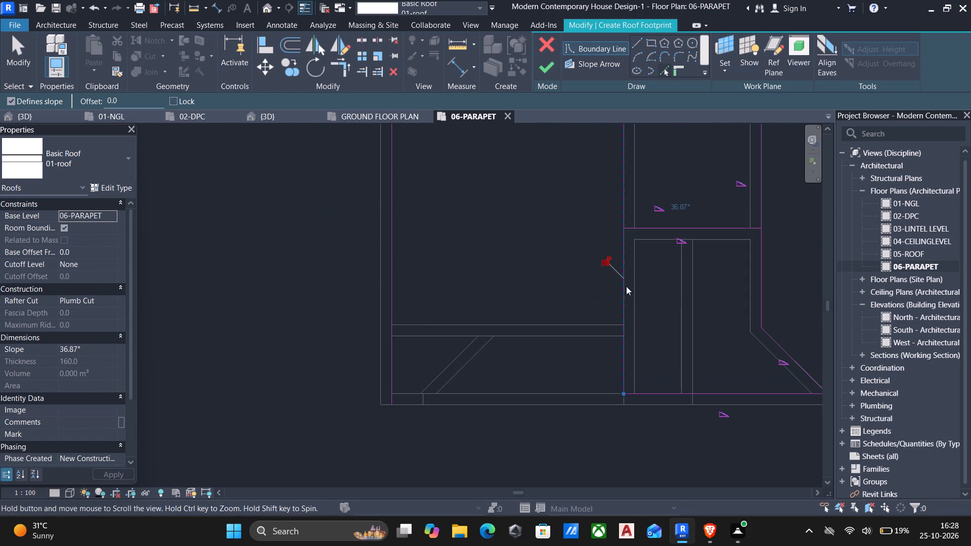
left_click(544, 322)
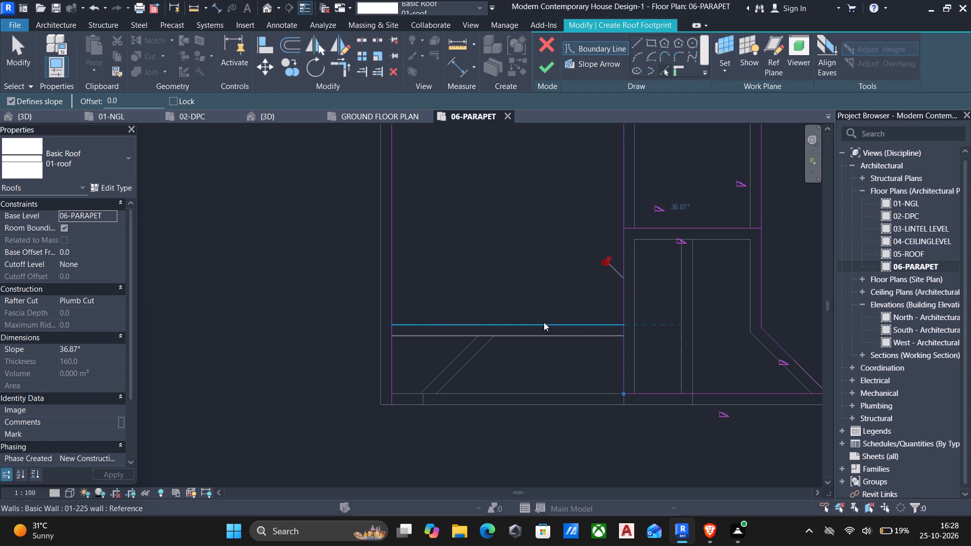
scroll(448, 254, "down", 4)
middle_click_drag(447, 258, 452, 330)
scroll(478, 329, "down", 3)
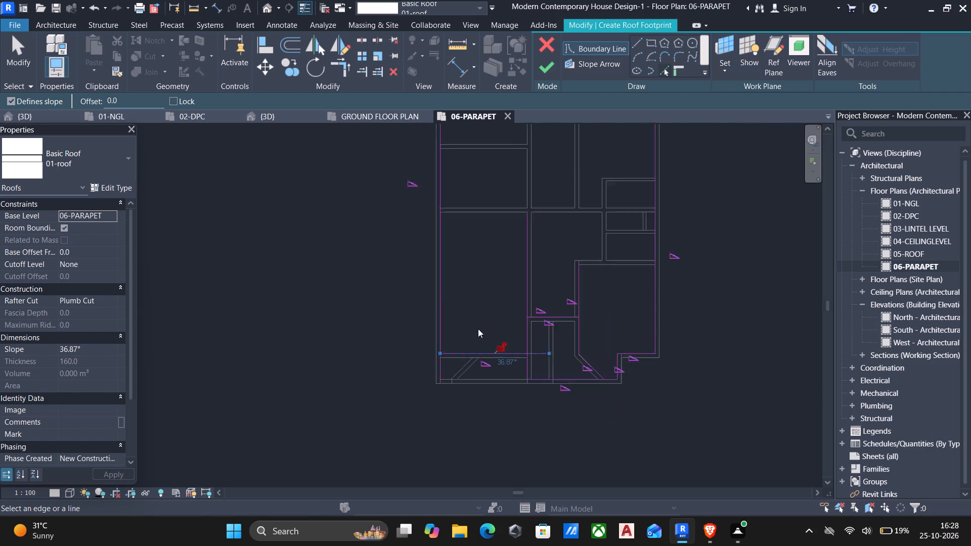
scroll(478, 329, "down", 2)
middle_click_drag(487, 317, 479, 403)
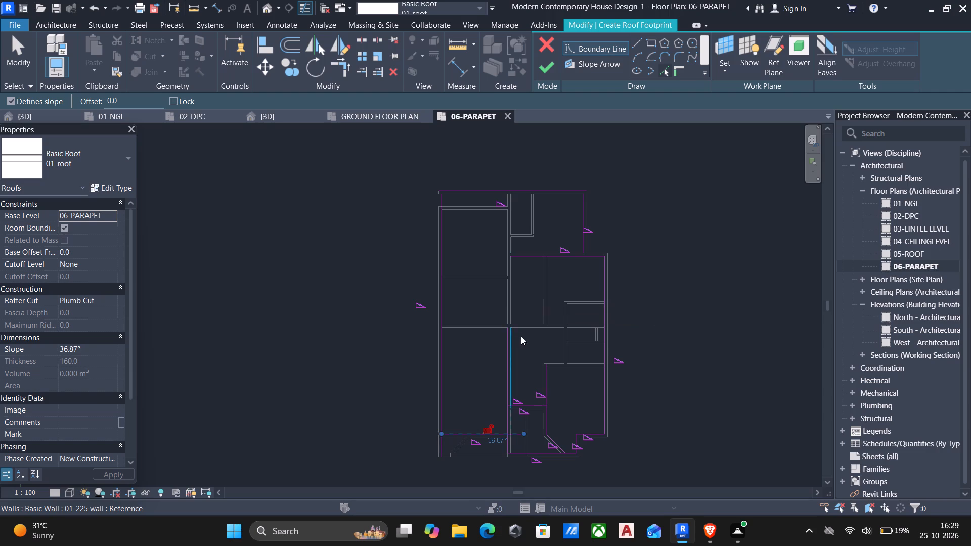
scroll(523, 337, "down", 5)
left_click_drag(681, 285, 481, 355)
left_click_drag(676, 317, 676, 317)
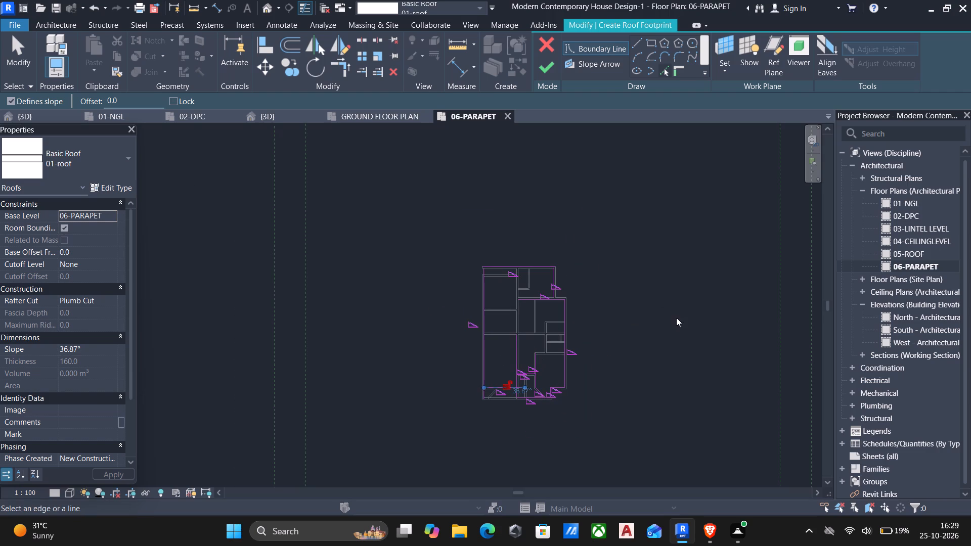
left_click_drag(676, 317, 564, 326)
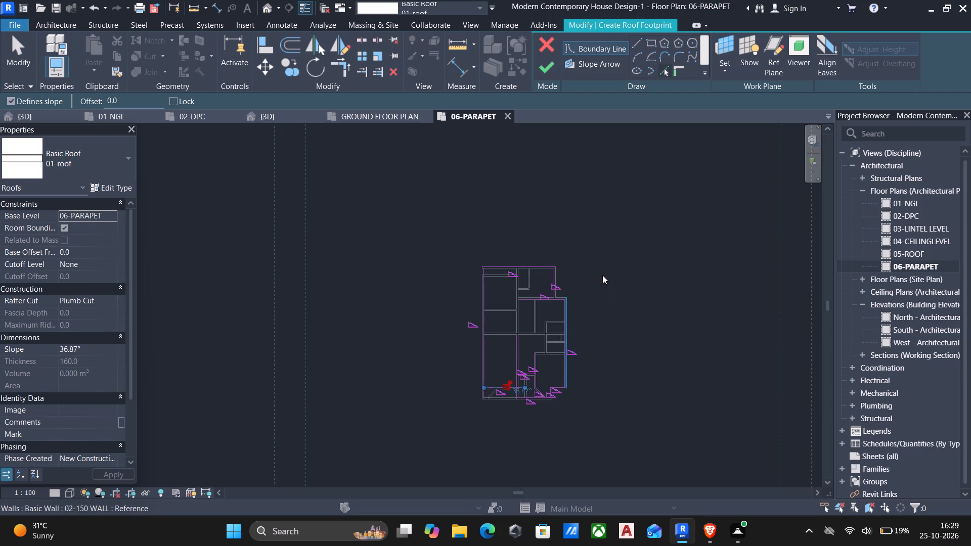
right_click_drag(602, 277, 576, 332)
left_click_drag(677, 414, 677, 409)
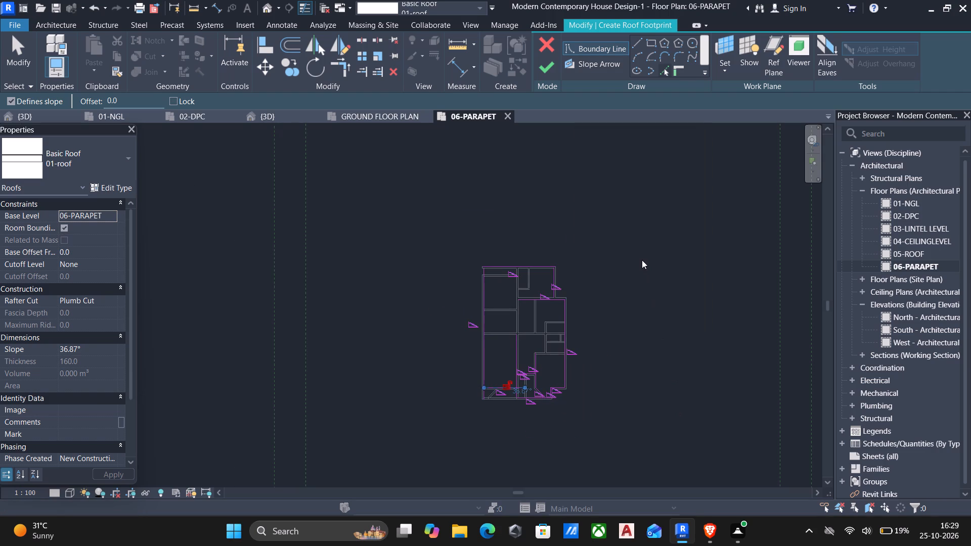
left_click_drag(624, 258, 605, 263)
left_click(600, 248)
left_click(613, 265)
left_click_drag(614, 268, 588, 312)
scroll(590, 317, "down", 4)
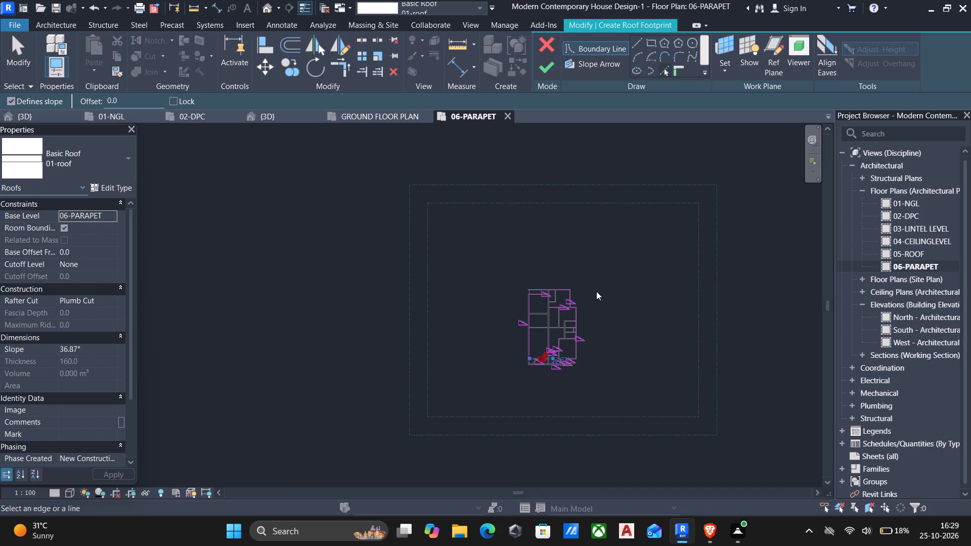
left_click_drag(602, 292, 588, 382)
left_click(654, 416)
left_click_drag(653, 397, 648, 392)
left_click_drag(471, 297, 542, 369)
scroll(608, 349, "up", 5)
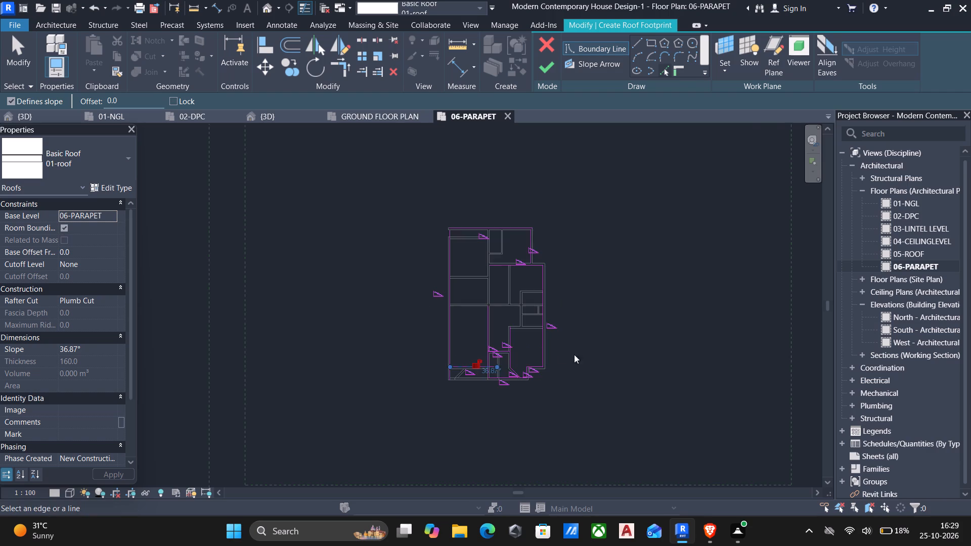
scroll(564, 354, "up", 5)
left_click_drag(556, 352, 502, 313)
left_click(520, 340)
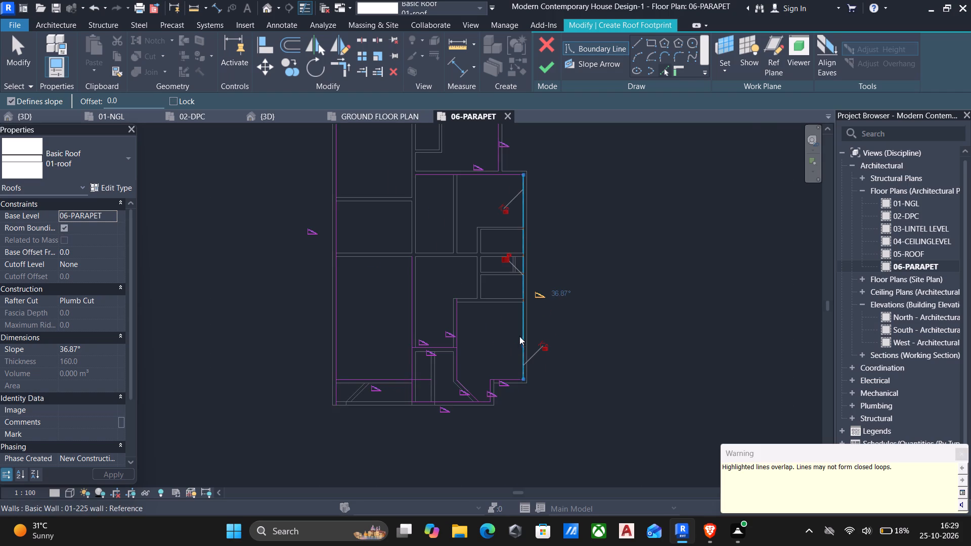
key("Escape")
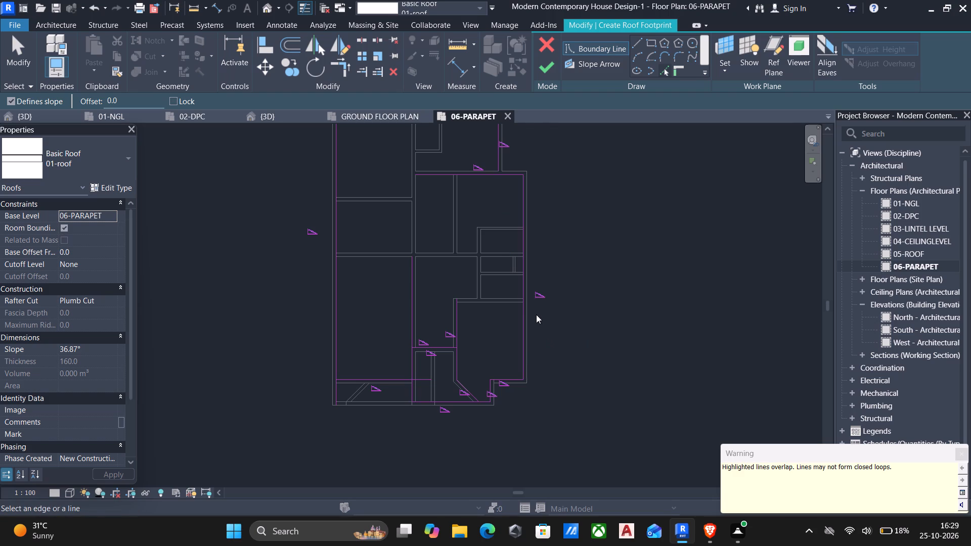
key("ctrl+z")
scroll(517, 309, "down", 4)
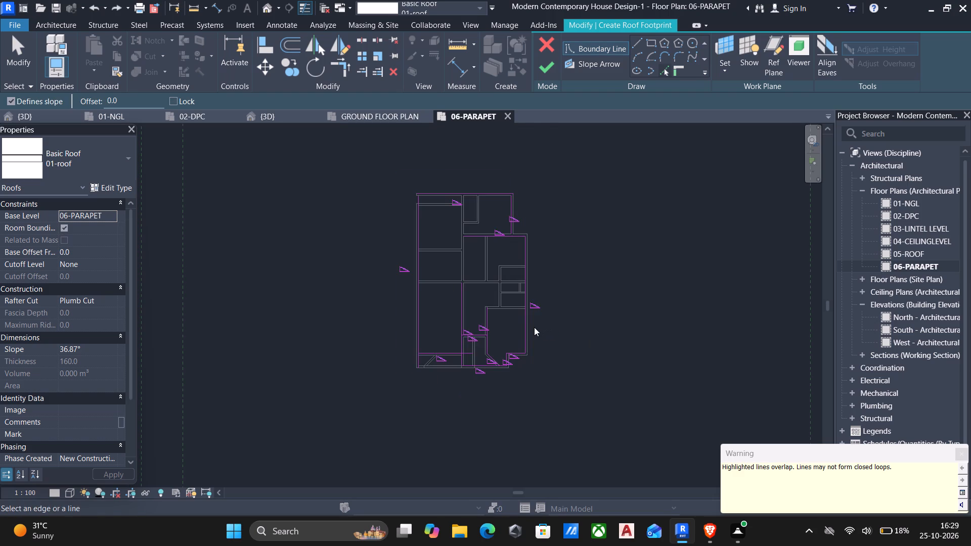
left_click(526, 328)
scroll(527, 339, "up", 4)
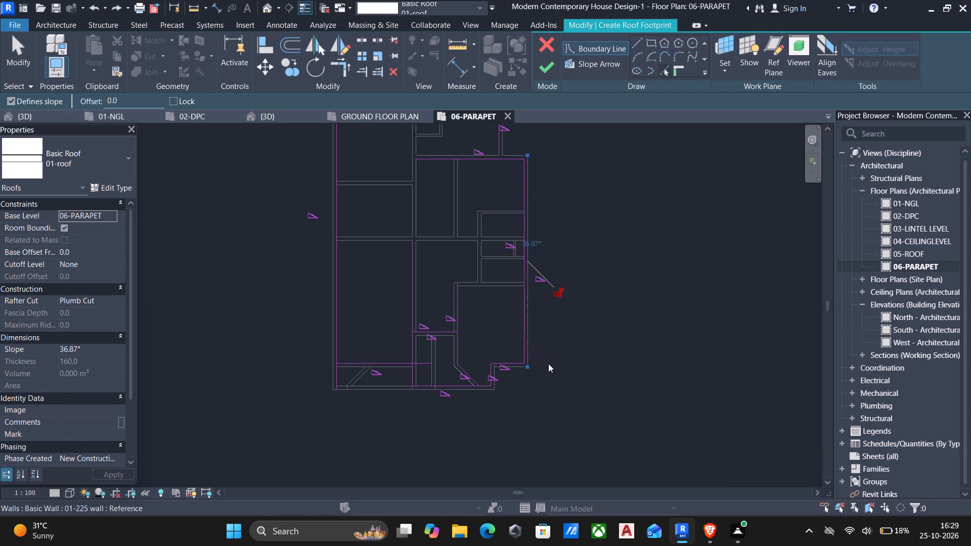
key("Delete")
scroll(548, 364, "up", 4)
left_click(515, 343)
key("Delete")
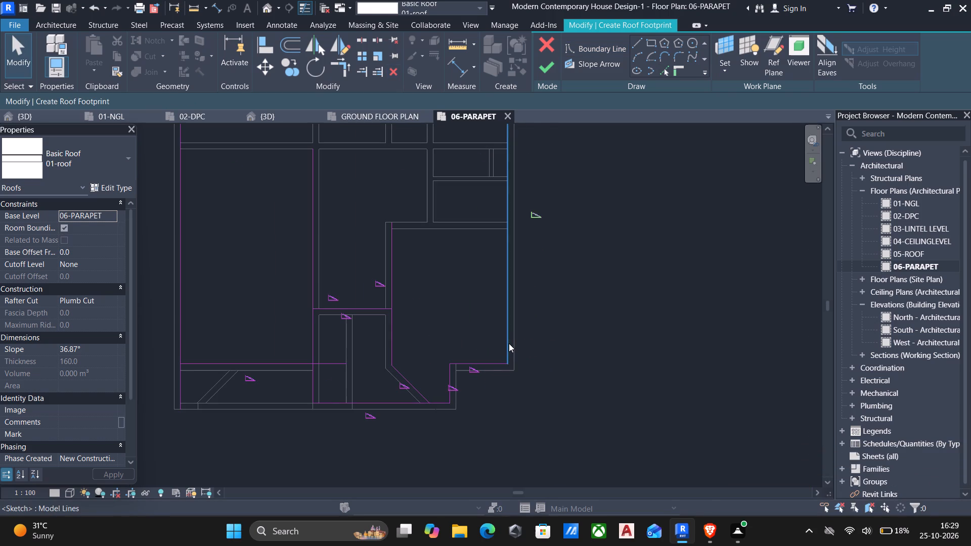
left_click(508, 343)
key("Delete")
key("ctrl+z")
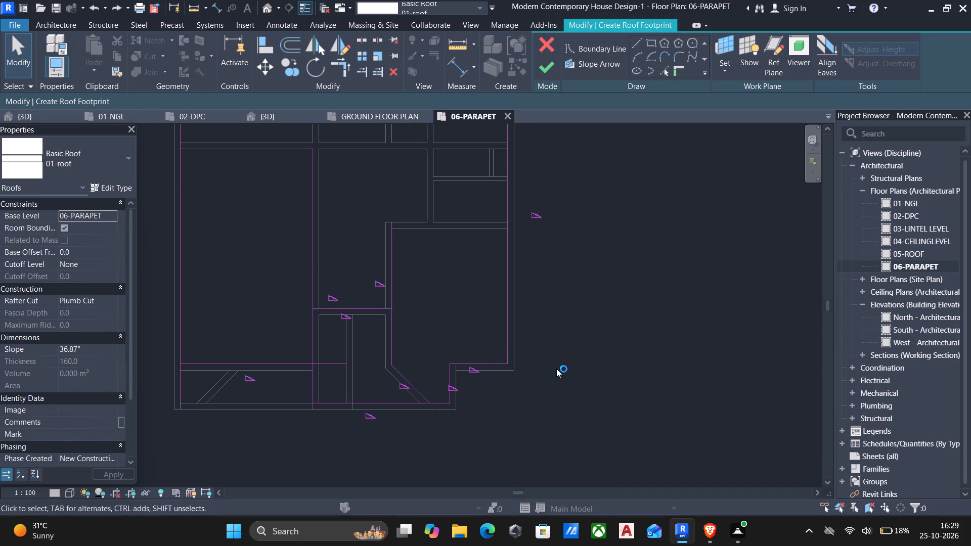
Turn off Defines Slope for all the roof boundary lines except the north one.
left_click(597, 323)
scroll(637, 337, "down", 5)
left_click_drag(665, 158, 609, 267)
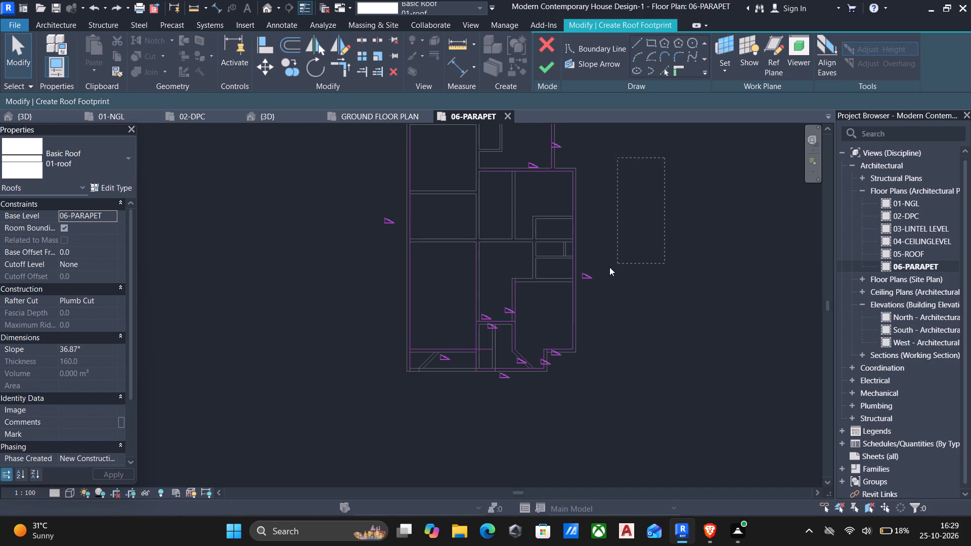
left_click_drag(609, 267, 395, 425)
middle_click_drag(604, 275, 592, 328)
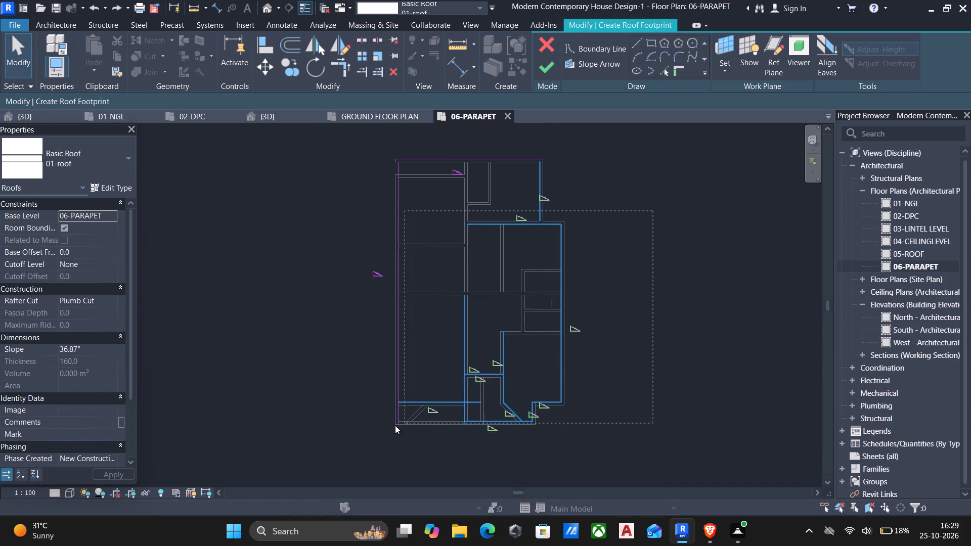
left_click_drag(395, 425, 344, 446)
scroll(448, 183, "up", 3)
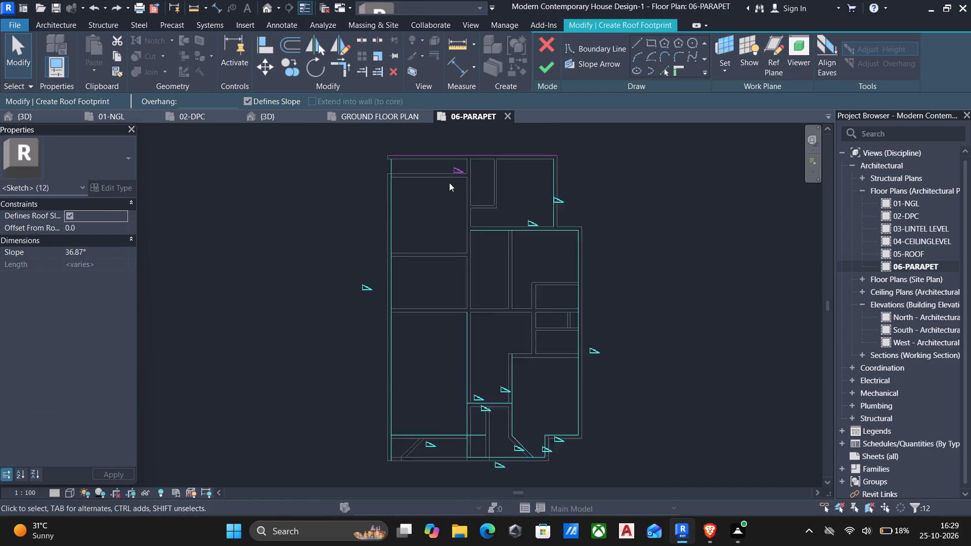
scroll(449, 183, "up", 2)
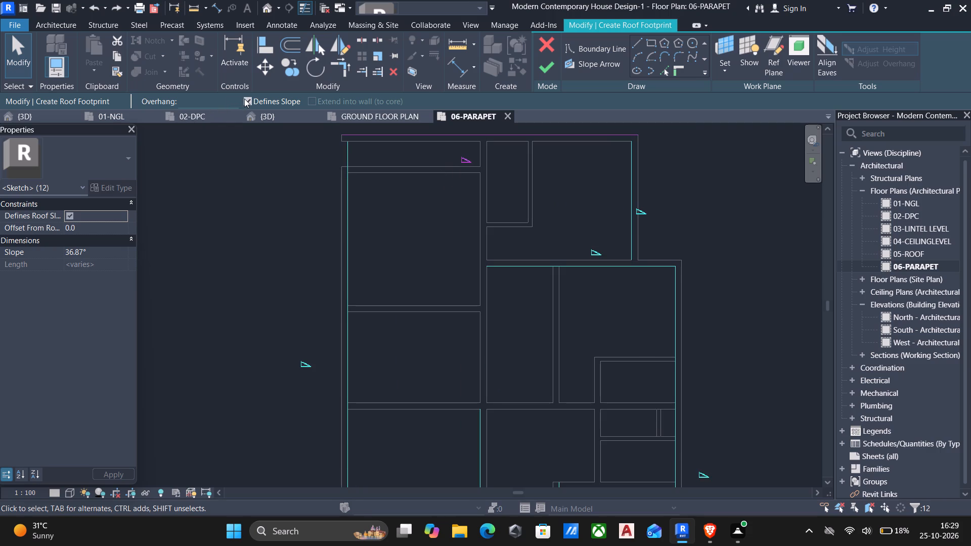
left_click(244, 99)
scroll(277, 216, "down", 6)
middle_click_drag(283, 253, 314, 204)
left_click(277, 291)
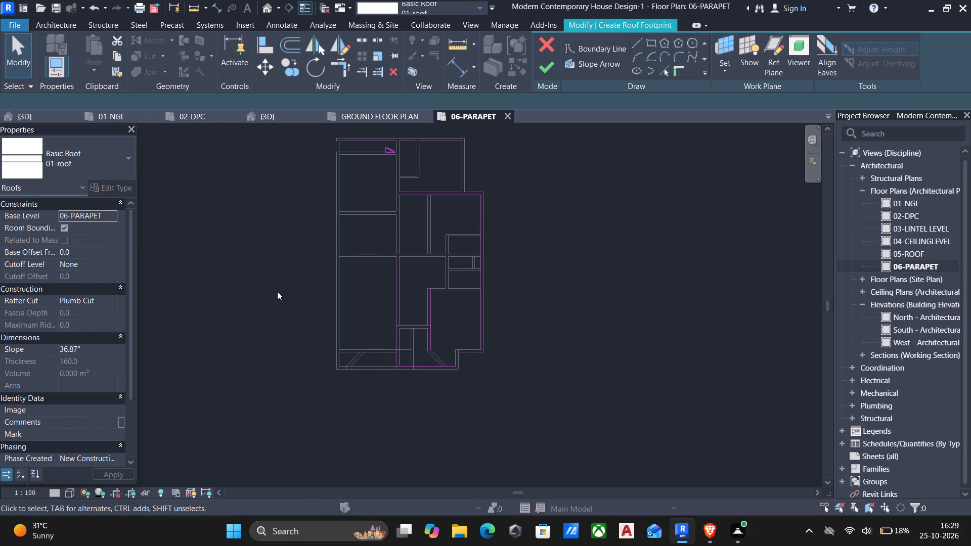
scroll(277, 291, "up", 1)
middle_click_drag(277, 292, 328, 307)
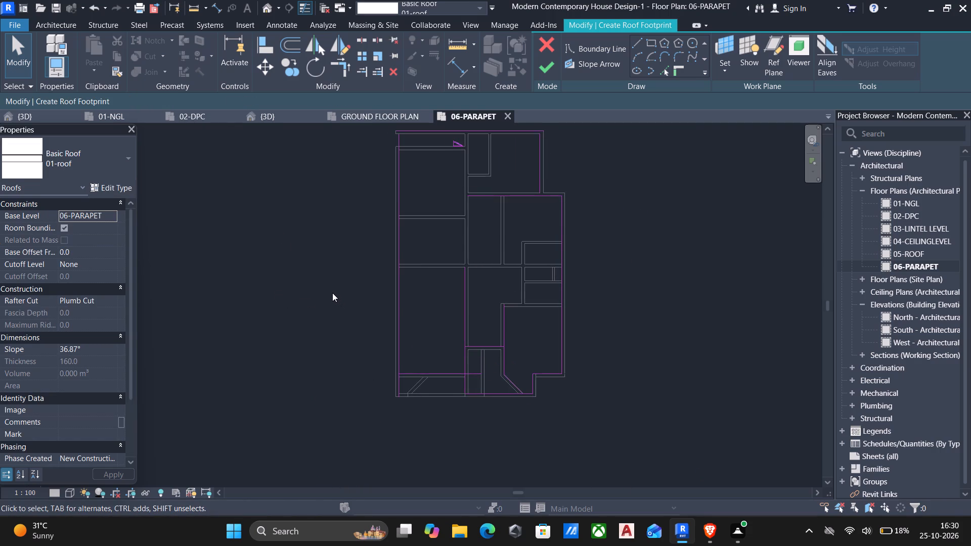
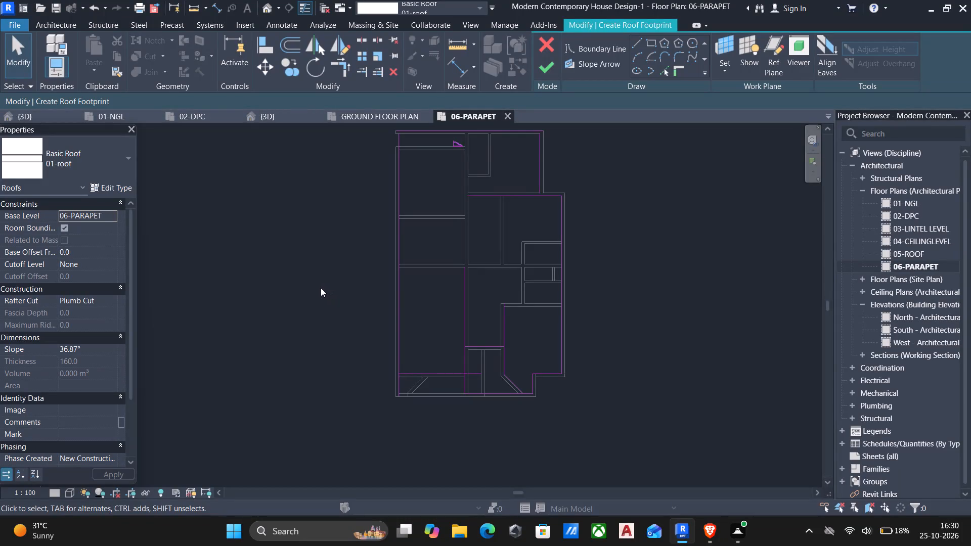
Offset the north roof boundary line 450 mm outward with the Copy option turned off.
middle_click_drag(357, 243, 352, 324)
left_click(287, 39)
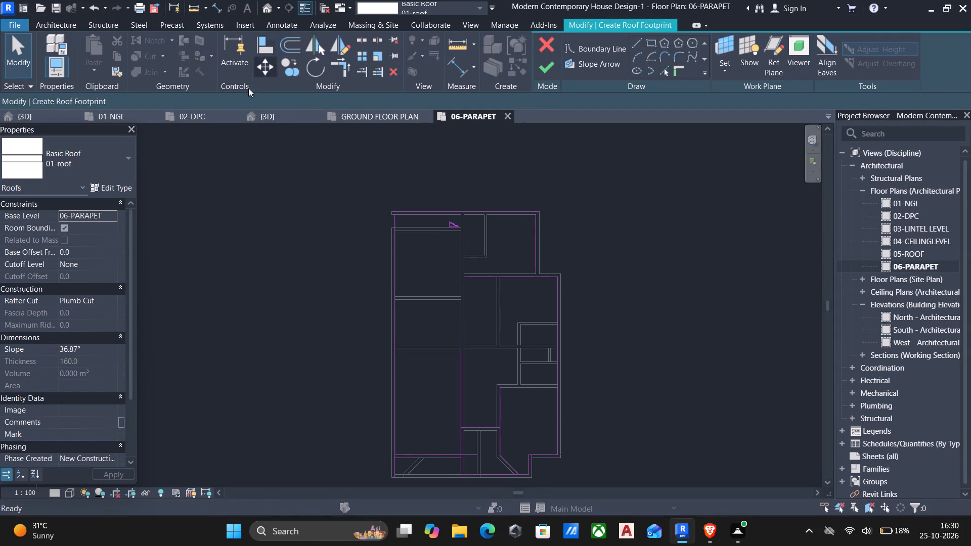
left_click_drag(296, 99, 101, 115)
type("450")
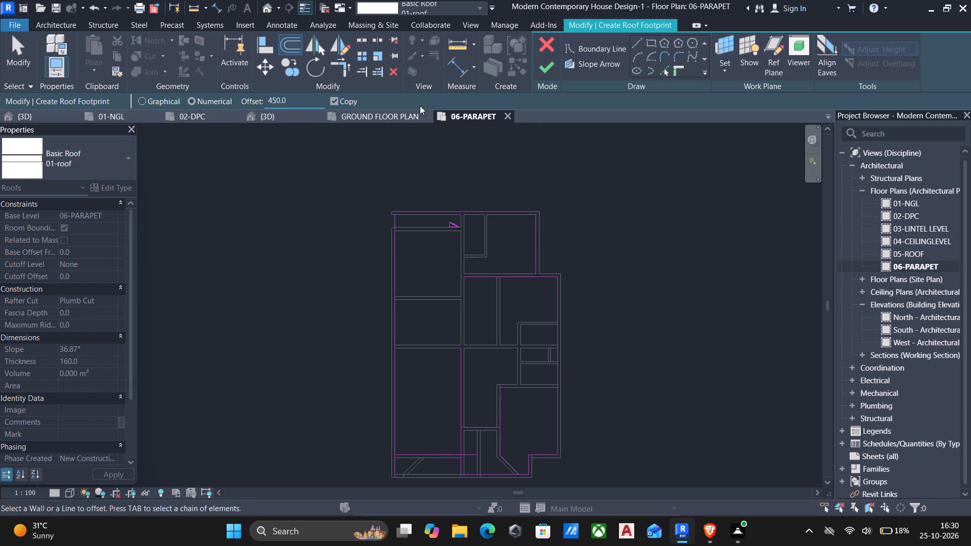
left_click(335, 99)
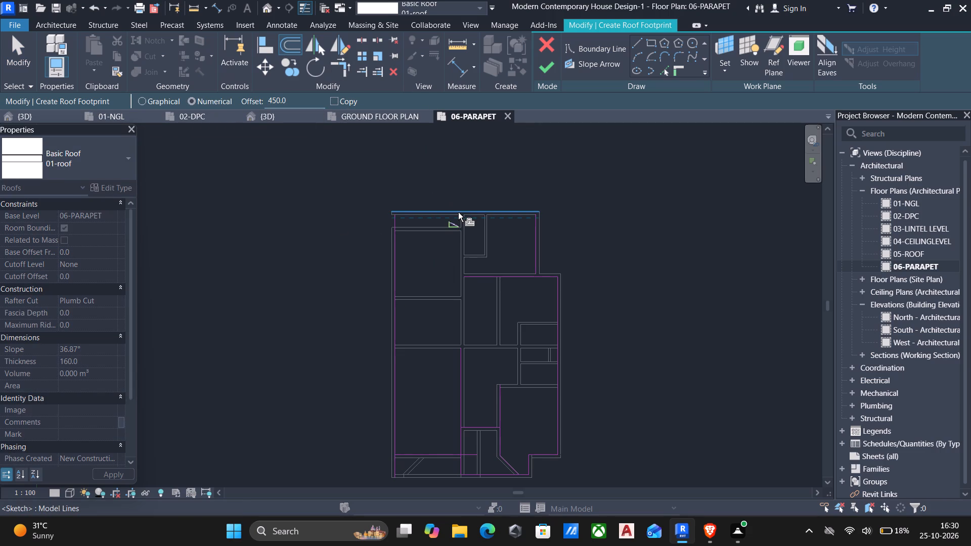
scroll(458, 212, "up", 5)
left_click(459, 209)
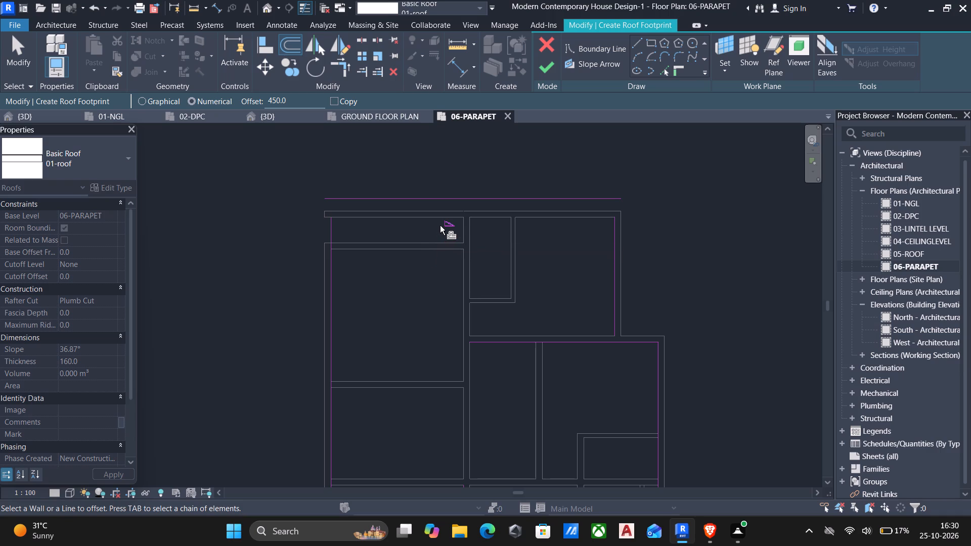
key("Escape")
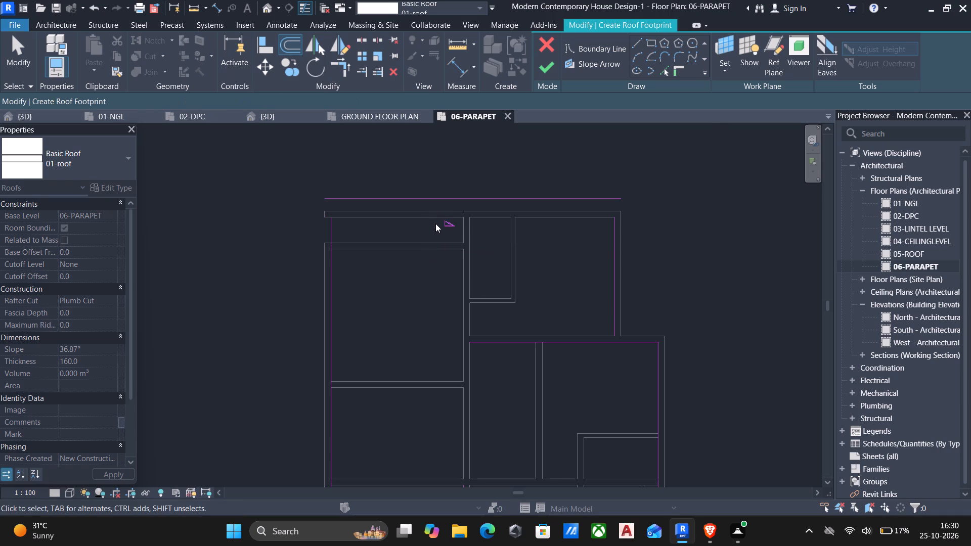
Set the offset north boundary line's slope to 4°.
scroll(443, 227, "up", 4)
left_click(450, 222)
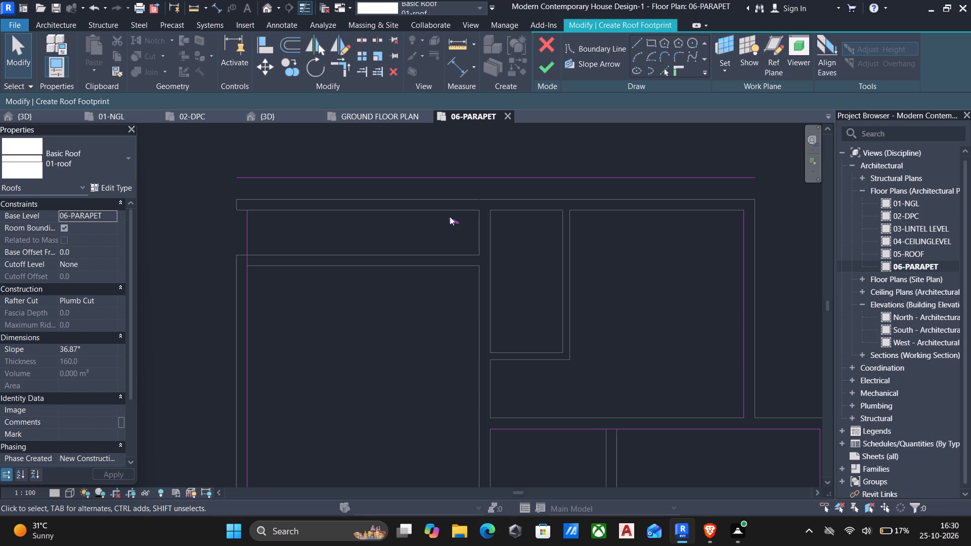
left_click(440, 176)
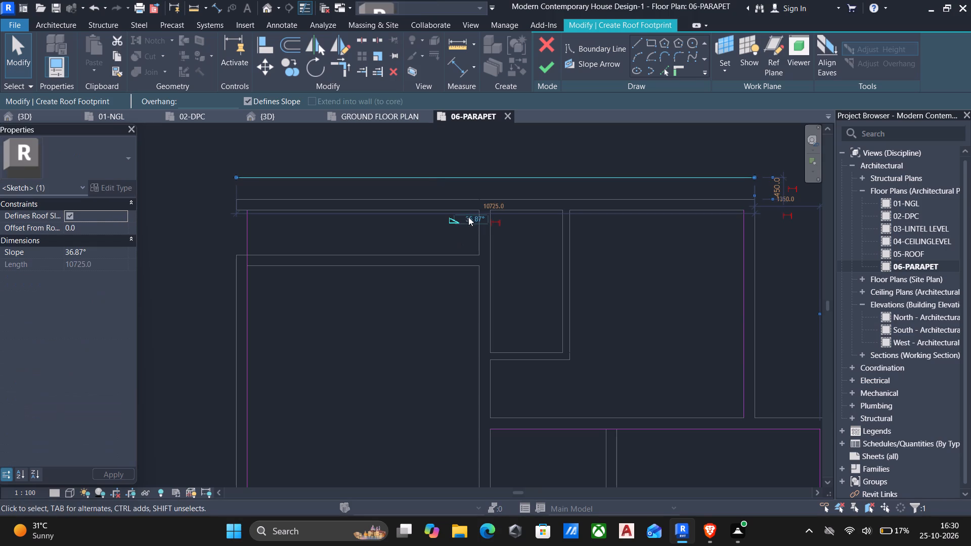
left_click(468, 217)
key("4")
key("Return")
Using Trim/Extend to Corner, join the north boundary line to the west and upper east lines, and close the north-east step corner.
scroll(444, 312, "down", 5)
type("tr")
scroll(348, 284, "up", 4)
left_click(350, 270)
left_click(365, 216)
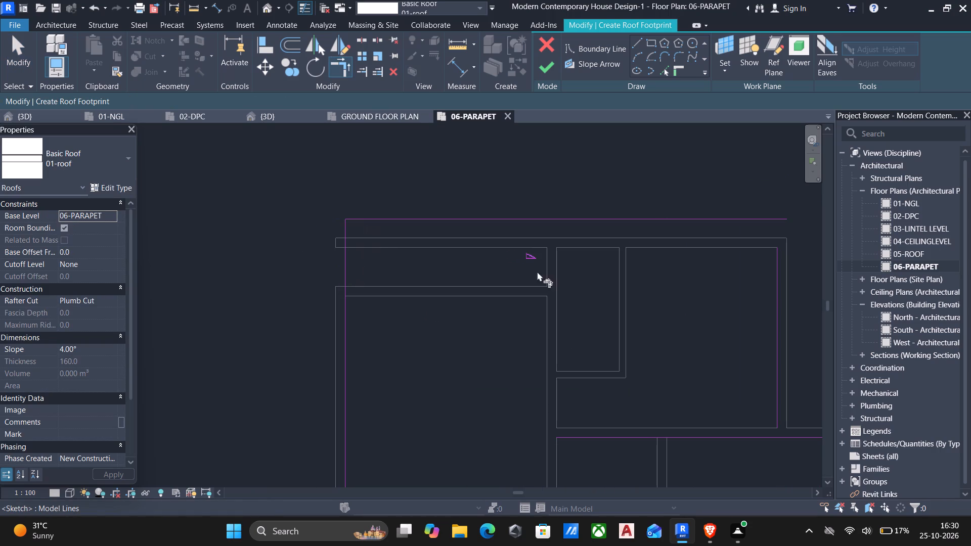
left_click(775, 281)
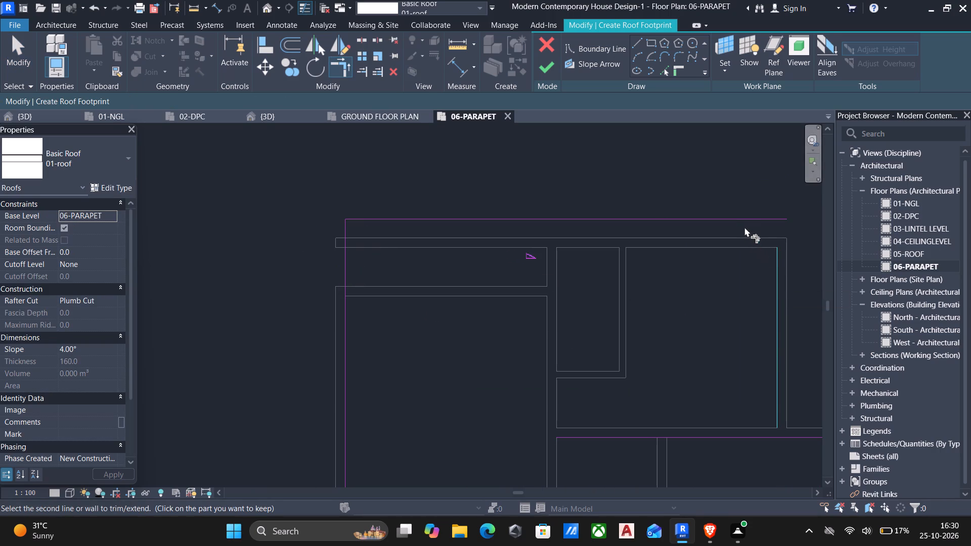
left_click(739, 220)
scroll(769, 345, "down", 5)
middle_click_drag(767, 353, 733, 332)
scroll(731, 333, "up", 5)
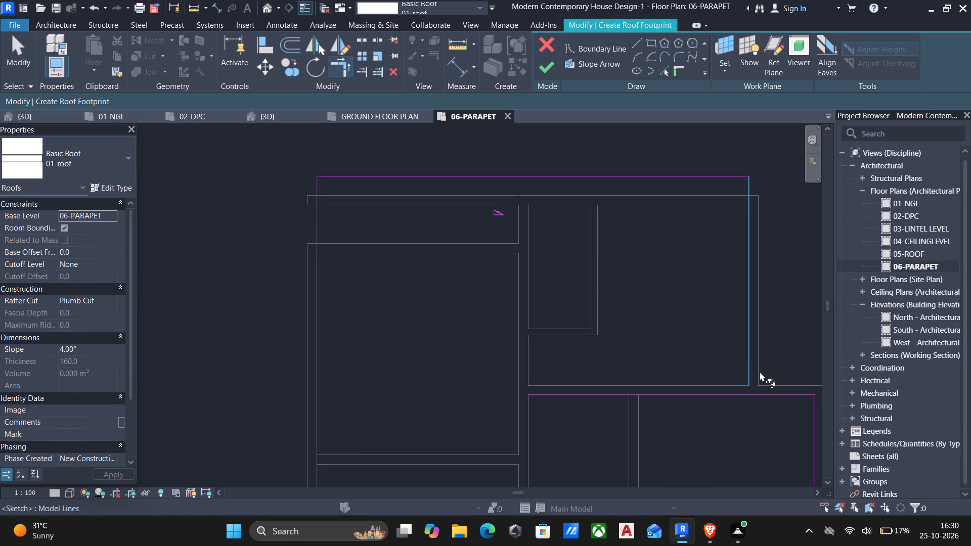
left_click(751, 373)
left_click(773, 394)
scroll(772, 394, "down", 2)
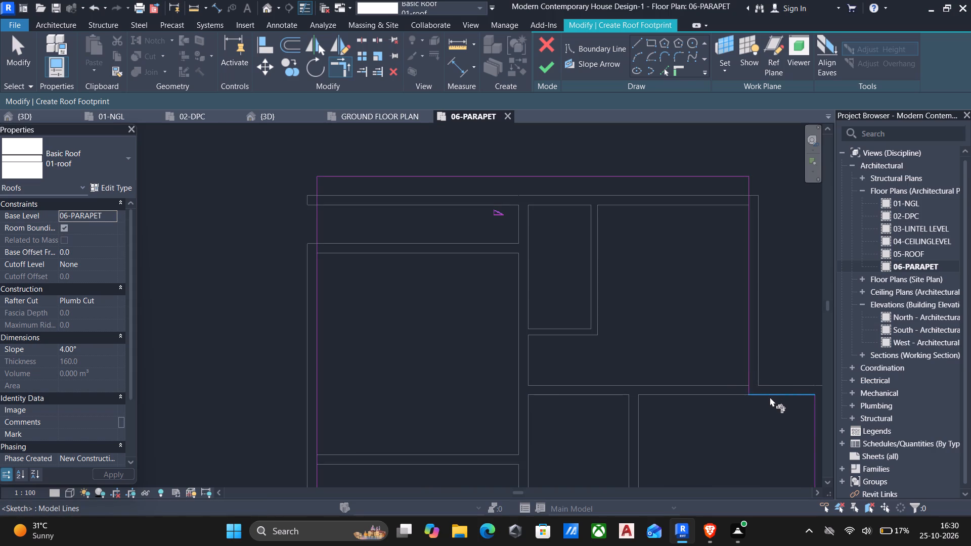
Trim the south boundary line to the diagonal line and join the south recess's east, north and west lines at their corners.
scroll(770, 397, "down", 3)
middle_click_drag(769, 403, 689, 237)
scroll(695, 343, "up", 4)
scroll(718, 380, "down", 5)
middle_click_drag(716, 398, 704, 283)
scroll(689, 405, "up", 3)
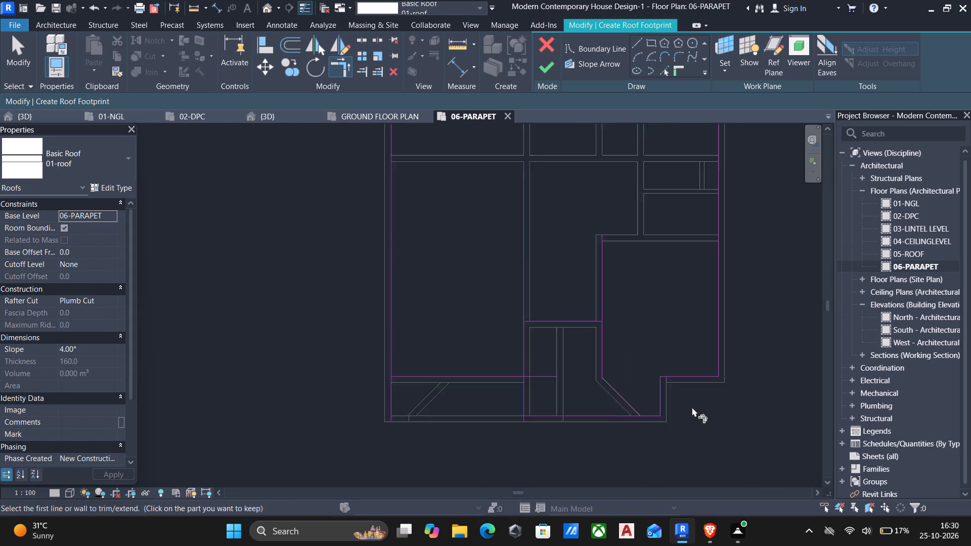
scroll(692, 407, "up", 3)
left_click(681, 354)
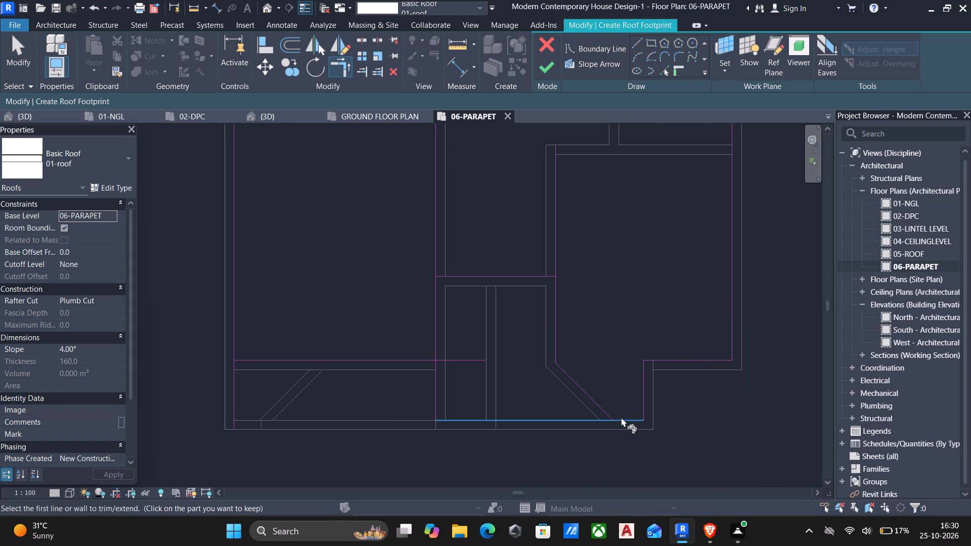
left_click(621, 417)
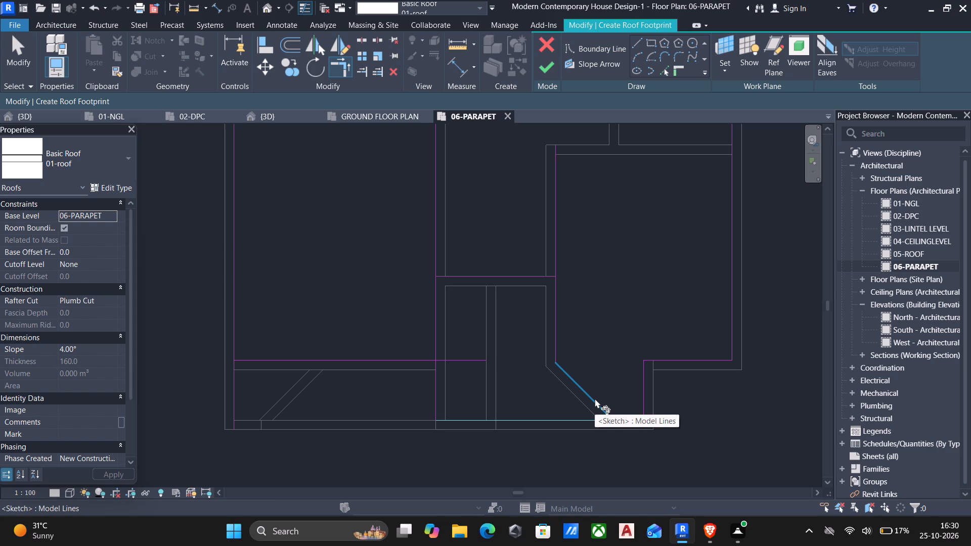
left_click(595, 398)
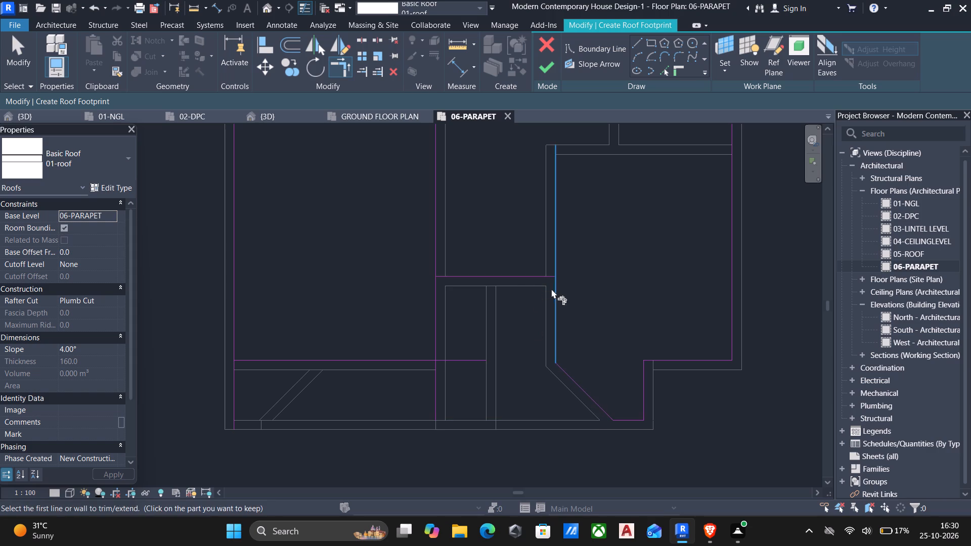
left_click(552, 290)
left_click(539, 271)
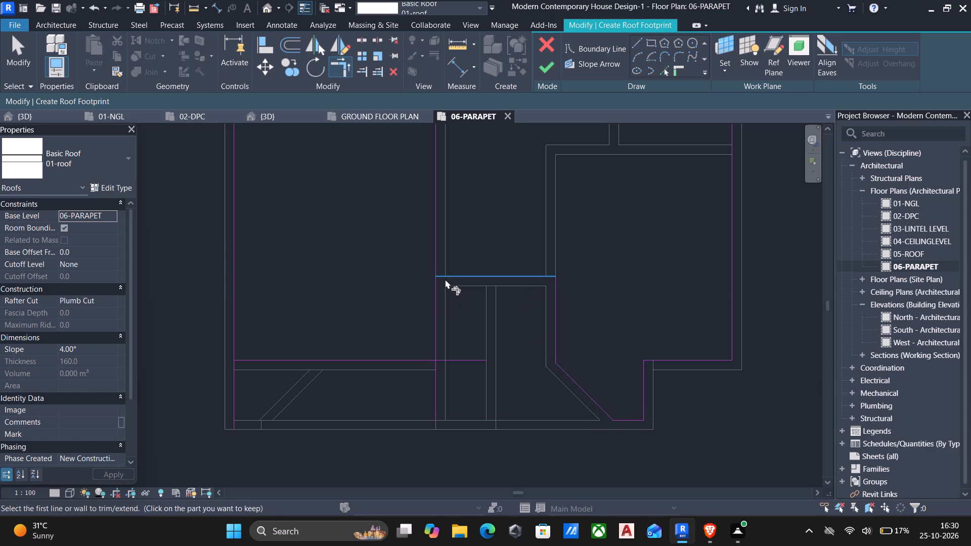
left_click(431, 300)
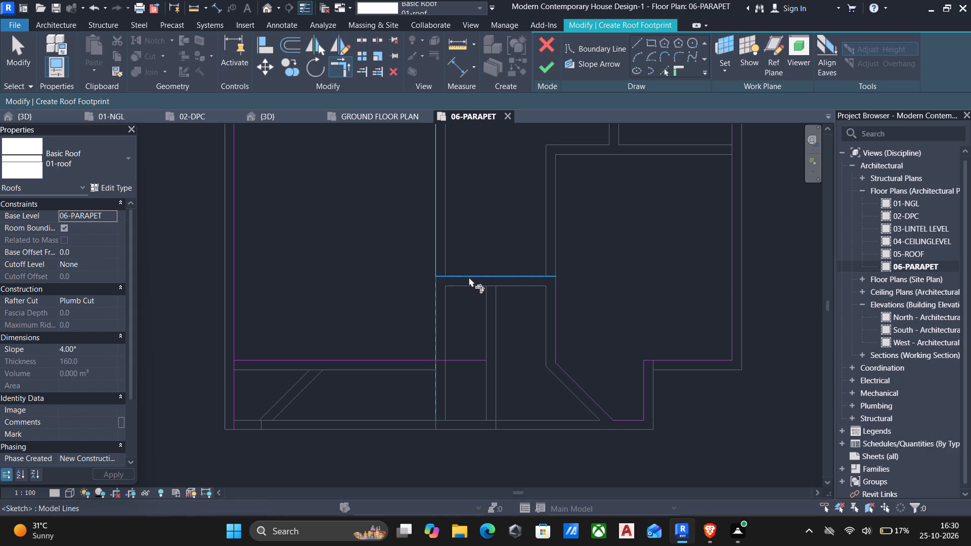
left_click(470, 274)
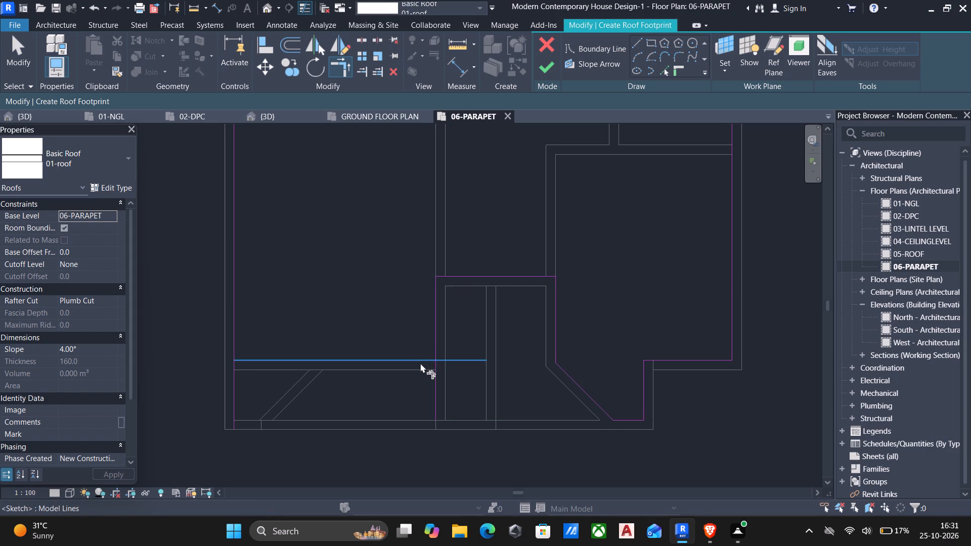
Trim the south-west room's south boundary line to corners with the recess's west line and the long west line.
left_click(415, 361)
left_click(435, 338)
middle_click_drag(304, 384, 508, 418)
left_click(479, 391)
left_click(436, 370)
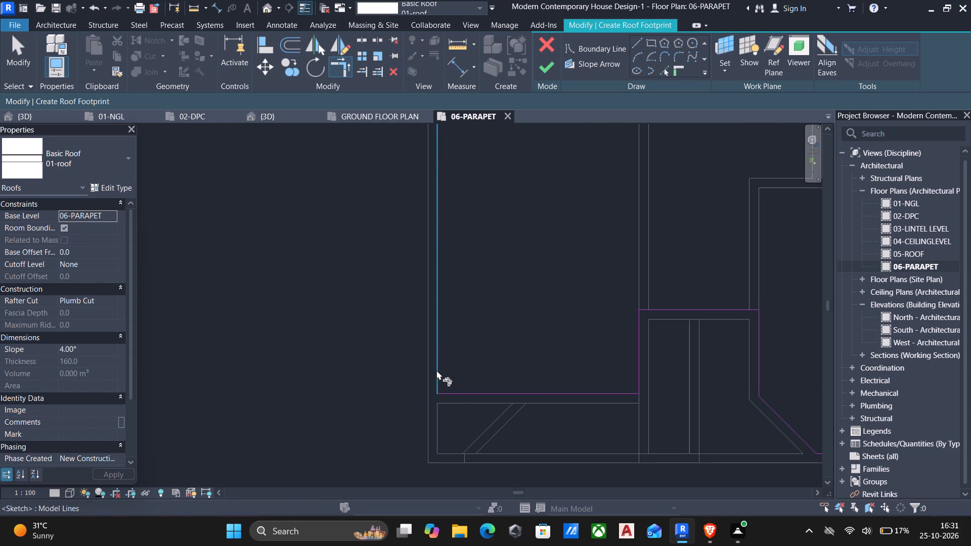
Check the whole boundary for a closed loop and finish the roof footprint sketch.
scroll(478, 351, "down", 5)
middle_click_drag(478, 351, 472, 504)
middle_click_drag(468, 295, 464, 390)
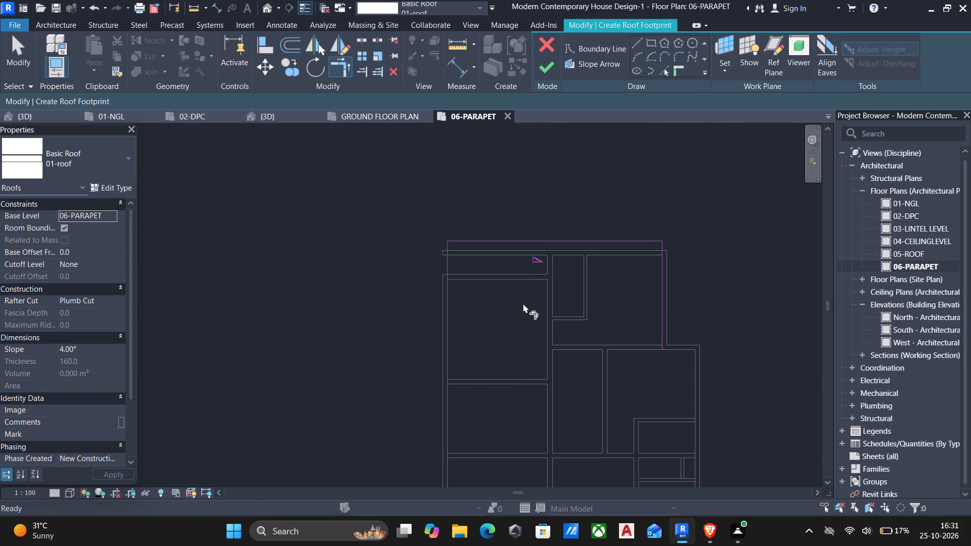
middle_click_drag(548, 386, 524, 271)
scroll(524, 270, "down", 4)
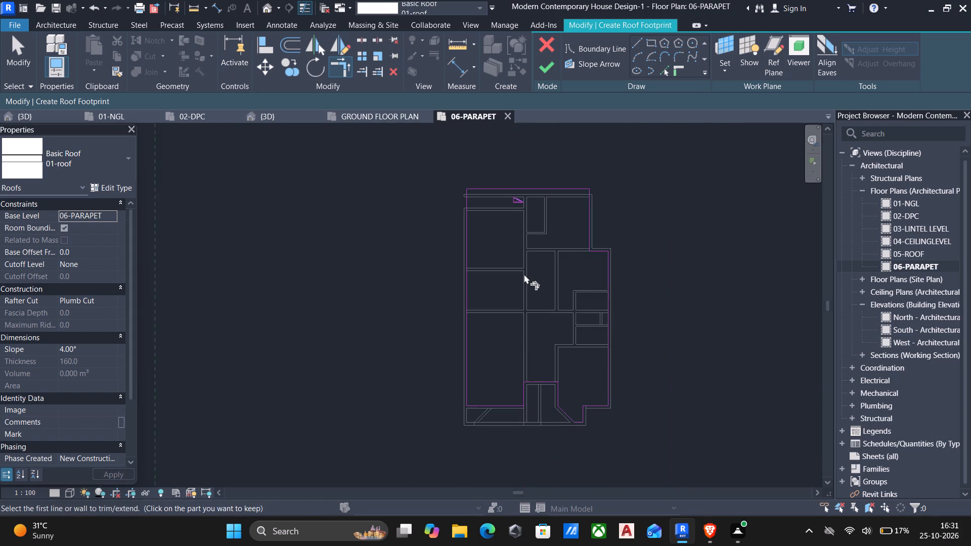
middle_click_drag(523, 291, 504, 295)
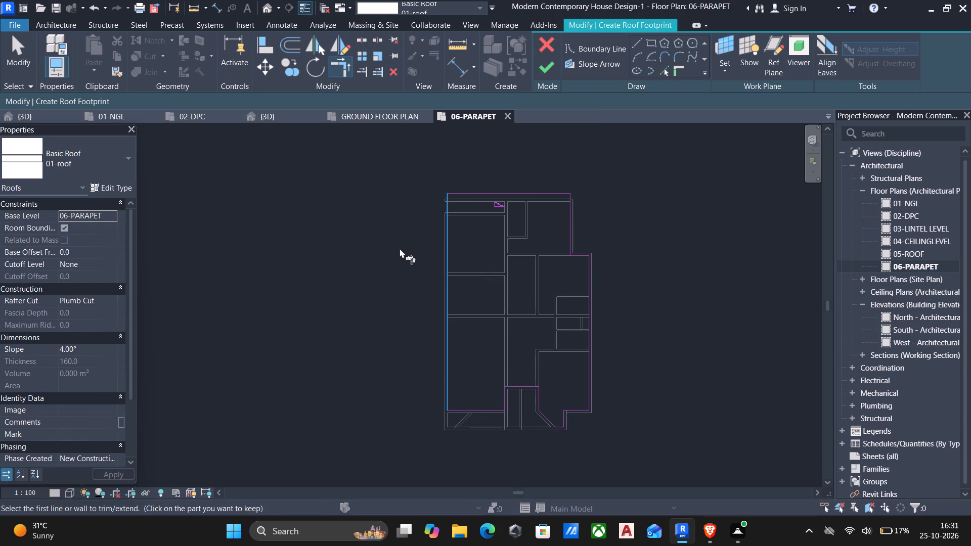
middle_click_drag(380, 259, 384, 246)
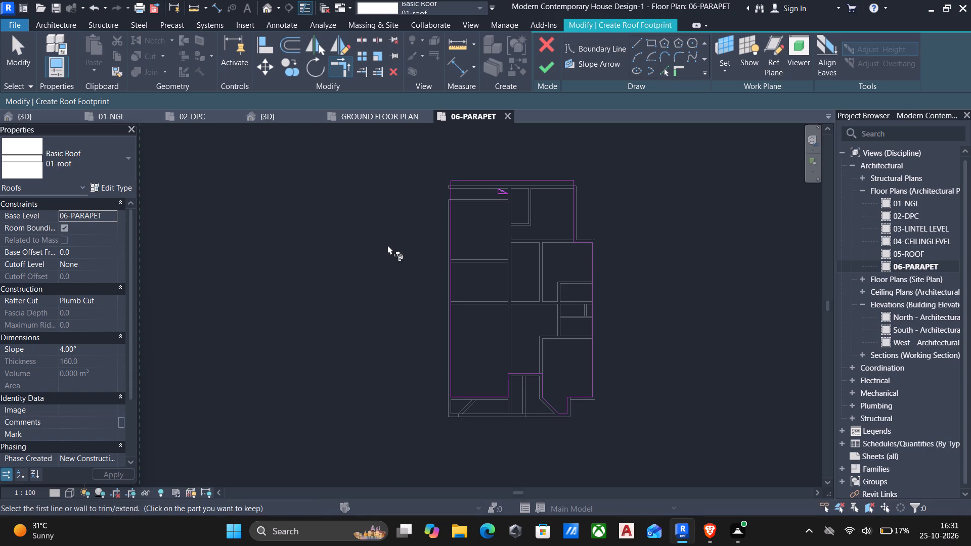
left_click(547, 65)
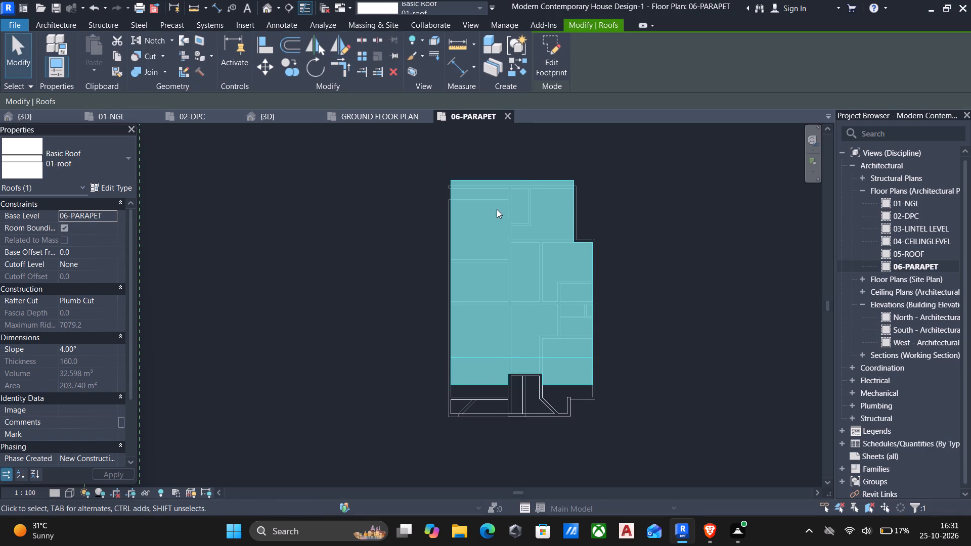
In the 3D view, change the roof's base level to 05-ROOF.
left_click(266, 8)
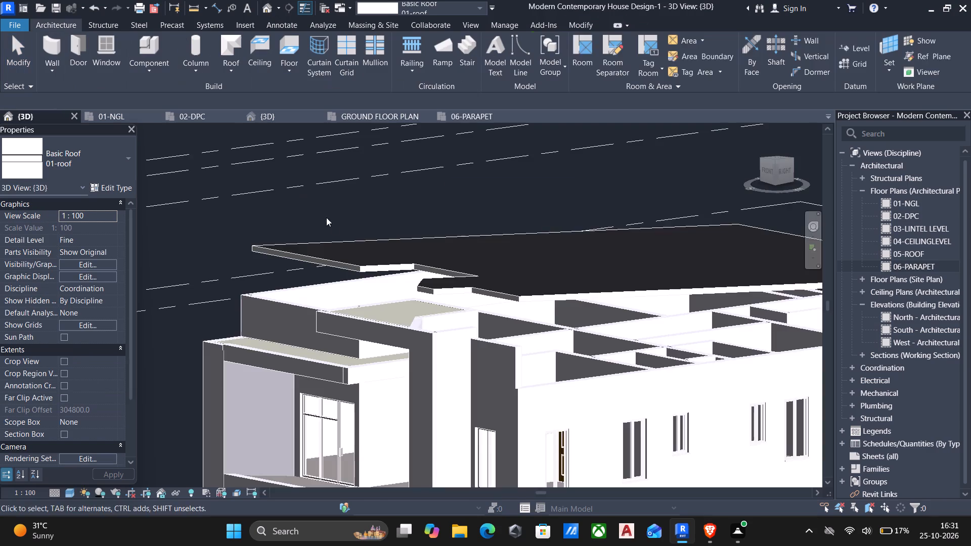
scroll(334, 239, "down", 2)
scroll(371, 309, "down", 3)
middle_click_drag(370, 312, 334, 319, "shift")
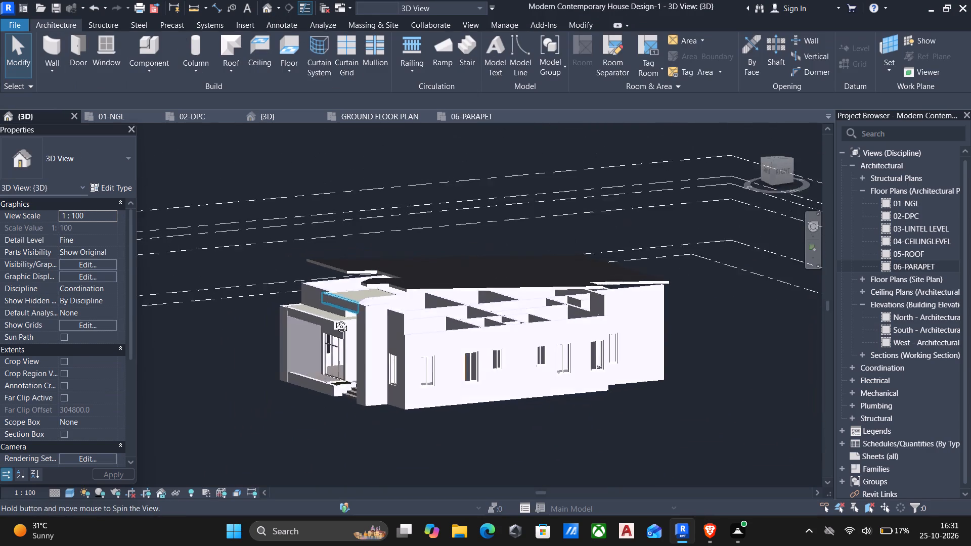
middle_click_drag(334, 319, 290, 327, "shift")
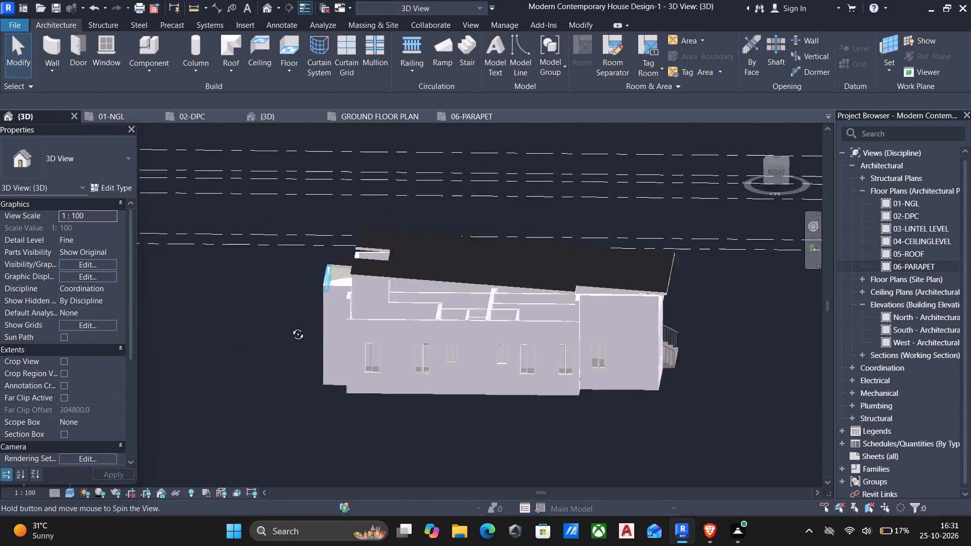
middle_click_drag(290, 327, 315, 317, "shift")
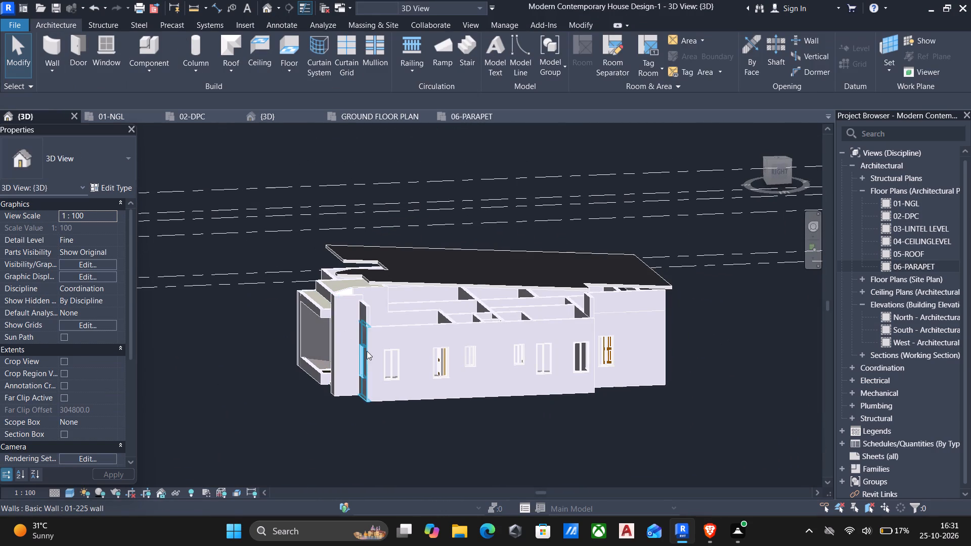
left_click(381, 279)
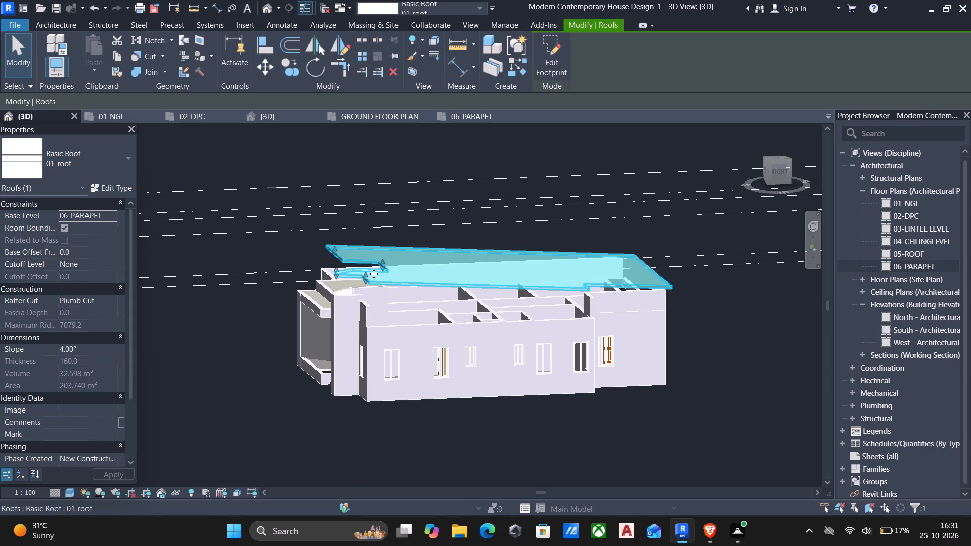
left_click(109, 217)
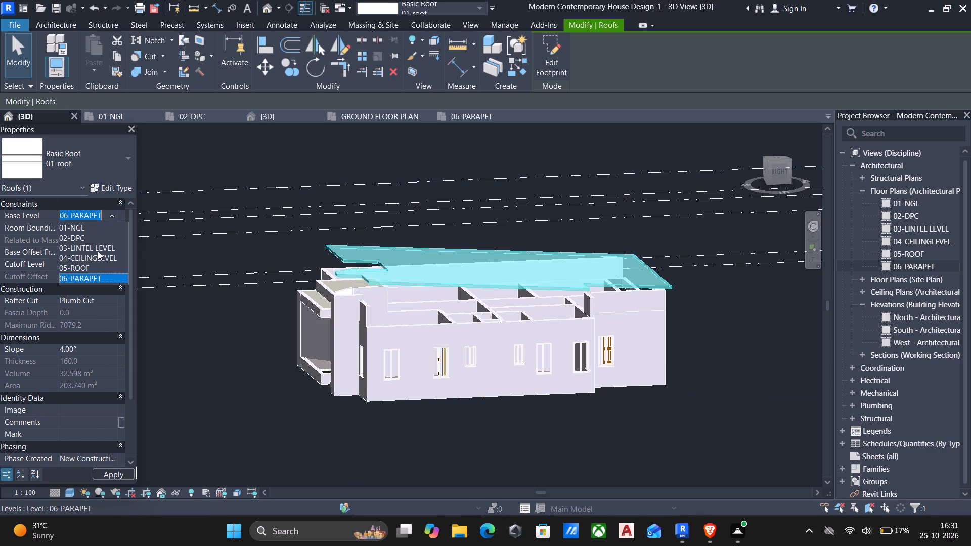
left_click(89, 266)
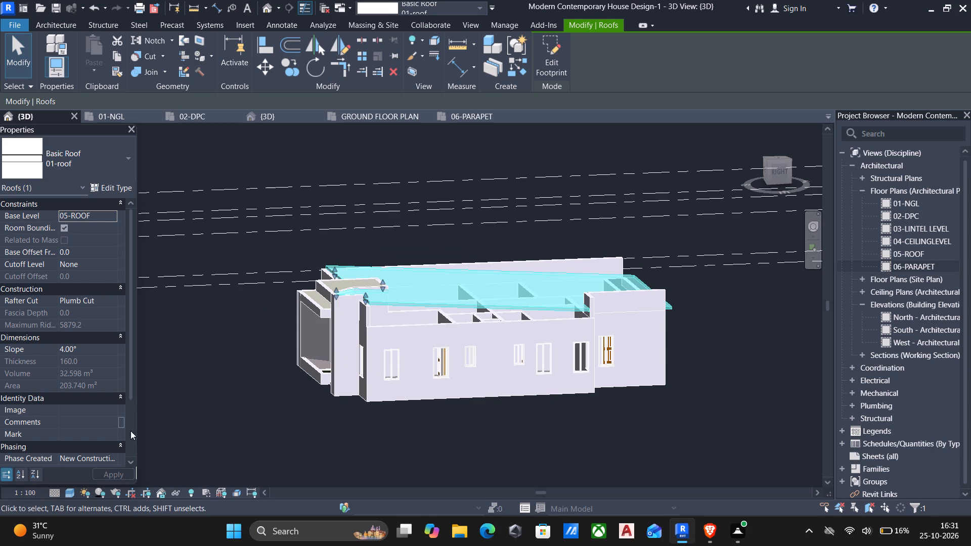
Set the roof's slope to 3°.
left_click(81, 347)
left_click_drag(81, 347, 20, 350)
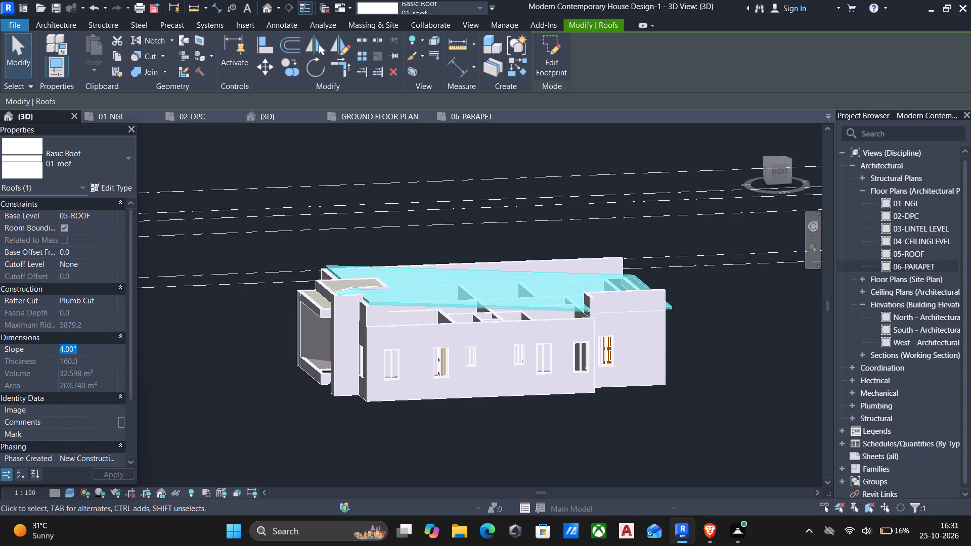
left_click_drag(20, 350, 0, 342)
key("3")
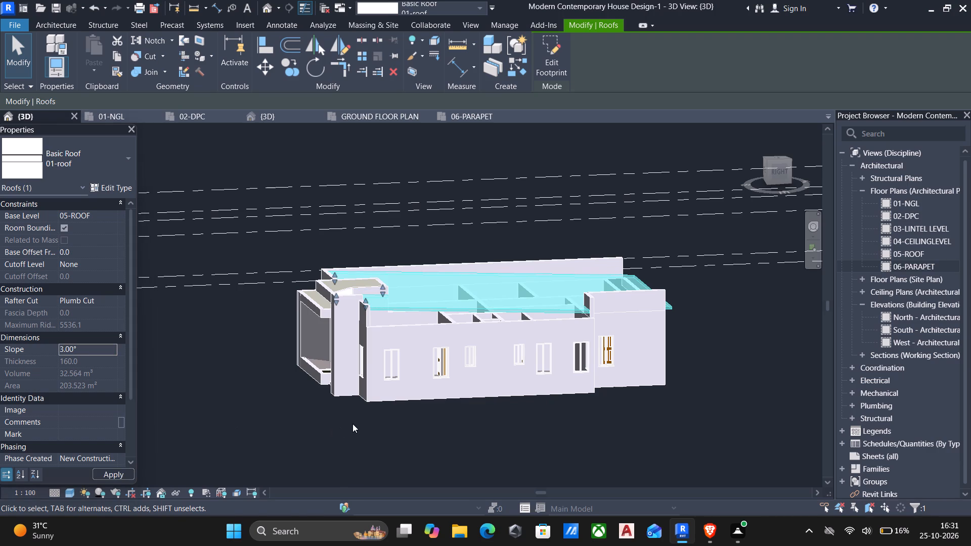
middle_click_drag(352, 423, 371, 347)
scroll(380, 236, "up", 5)
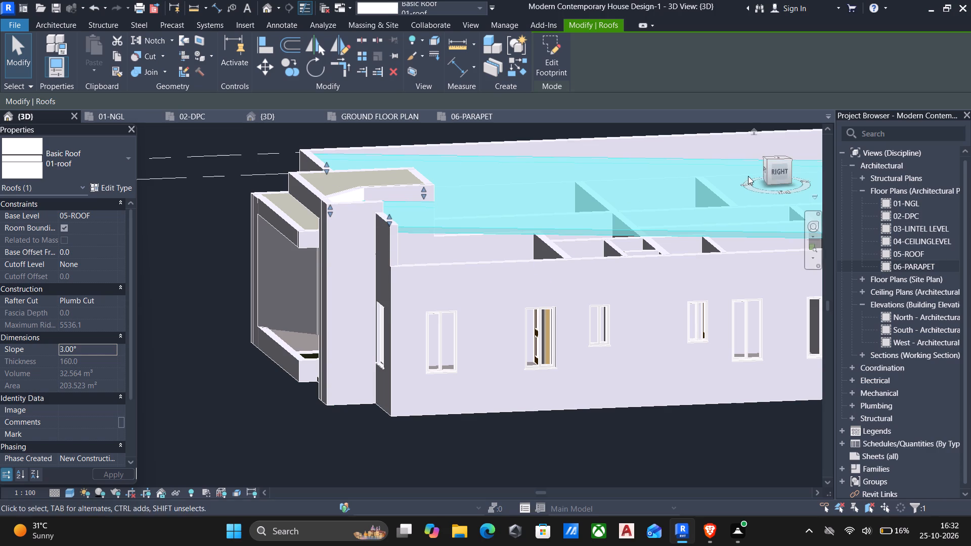
Examine the 3° roof's slope against the parapet walls from the east side and from above.
left_click(779, 173)
scroll(514, 308, "up", 5)
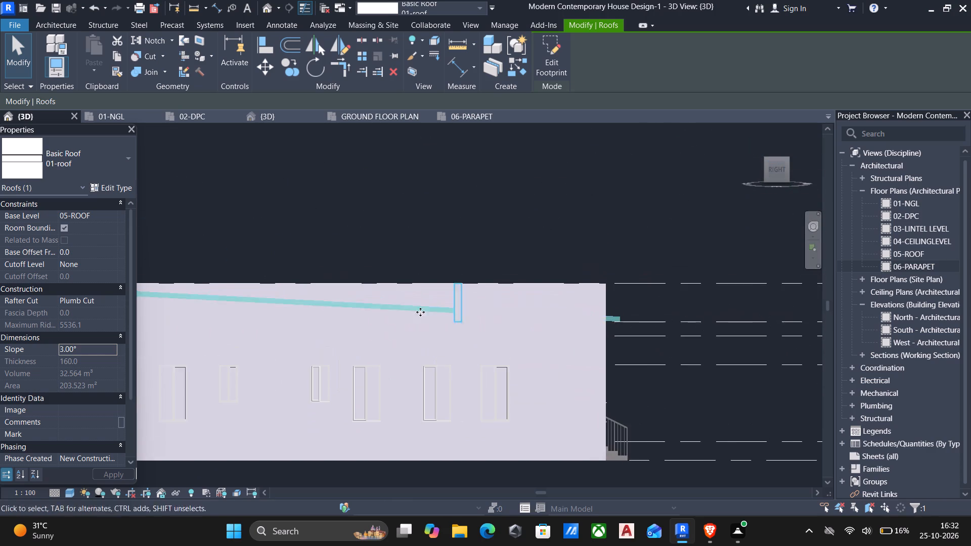
middle_click_drag(367, 310, 591, 306)
scroll(598, 306, "down", 5)
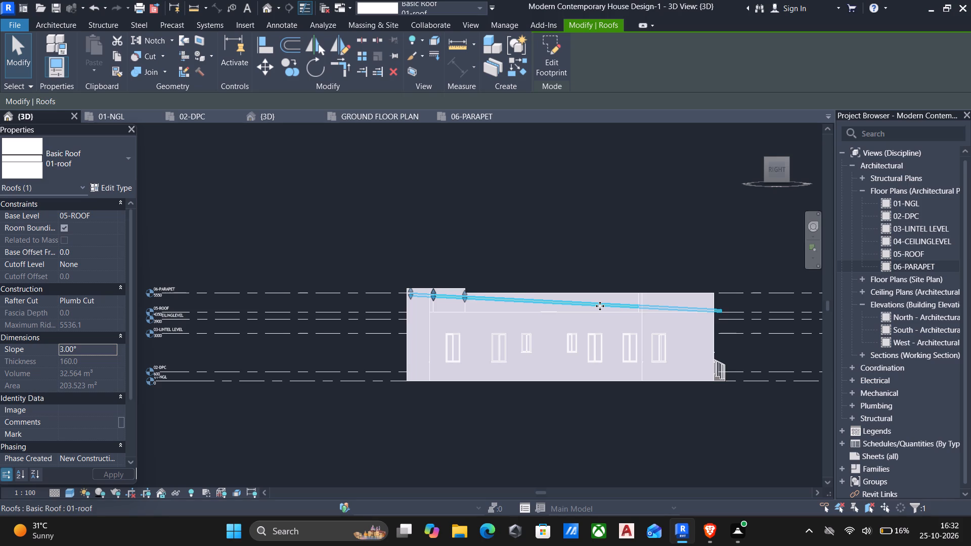
scroll(488, 243, "down", 5)
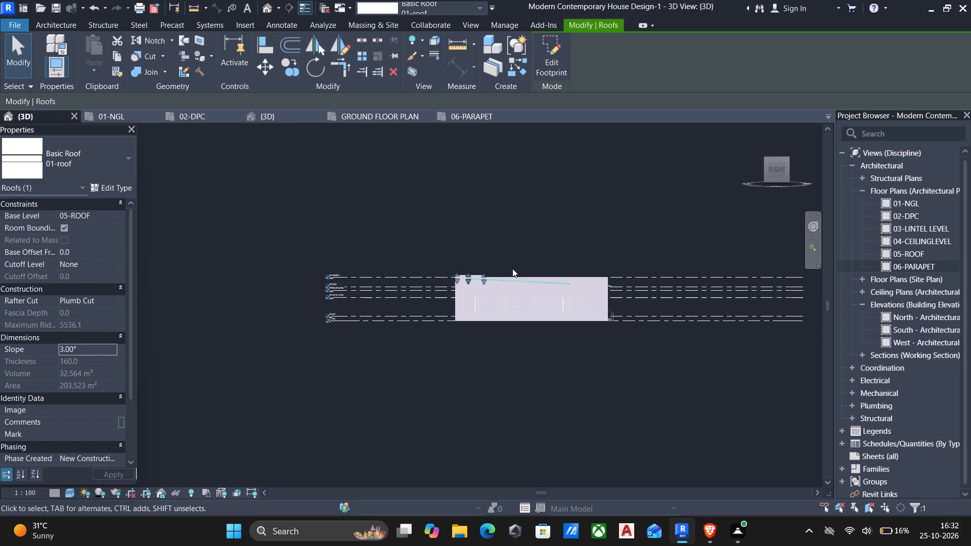
middle_click_drag(522, 265, 252, 427, "shift")
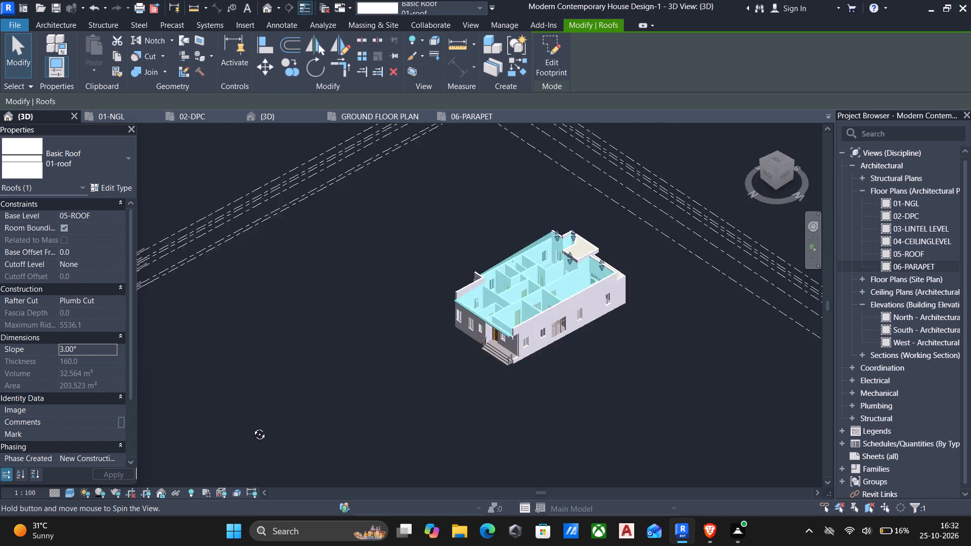
middle_click_drag(252, 427, 414, 454, "shift")
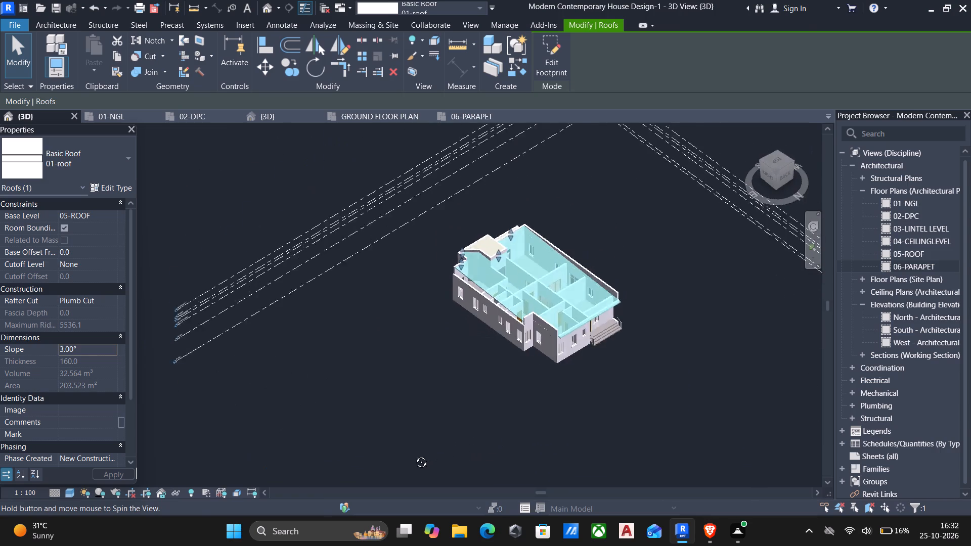
middle_click_drag(414, 454, 400, 452, "shift")
scroll(454, 267, "up", 5)
scroll(496, 269, "up", 1)
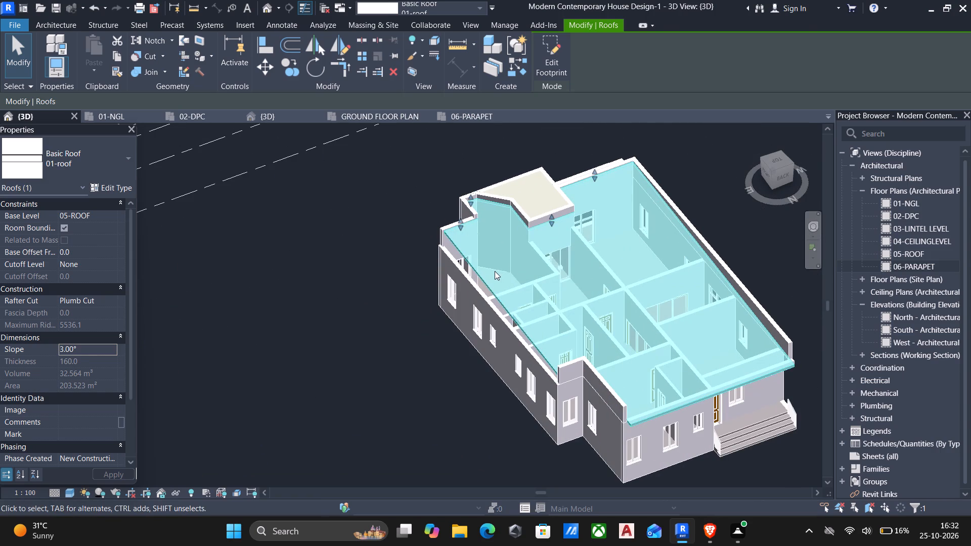
middle_click_drag(489, 277, 474, 295)
key("Escape")
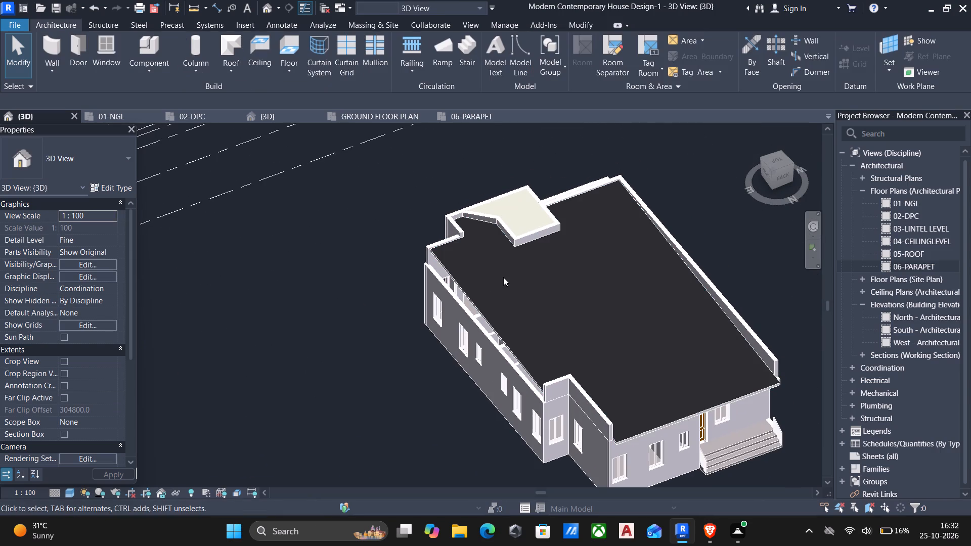
middle_click_drag(503, 277, 684, 301)
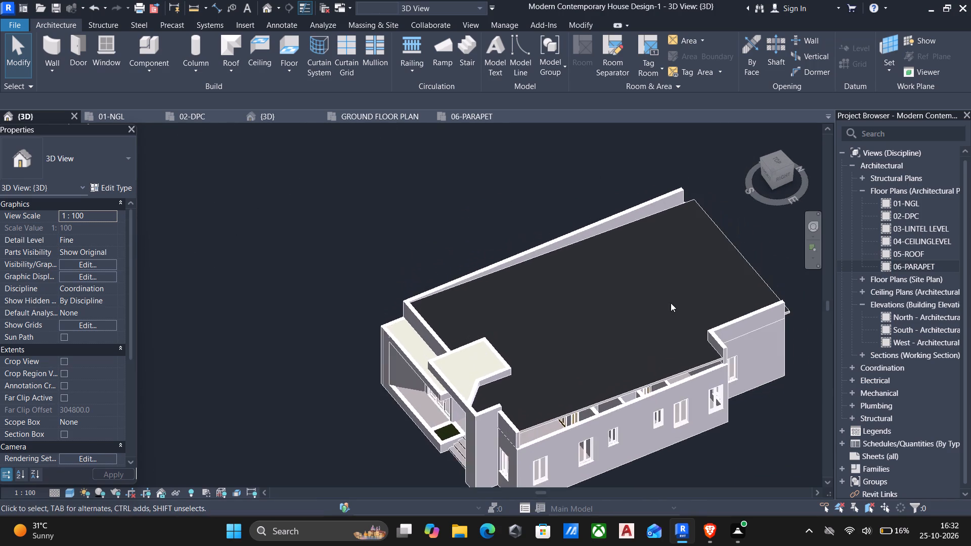
scroll(668, 300, "down", 2)
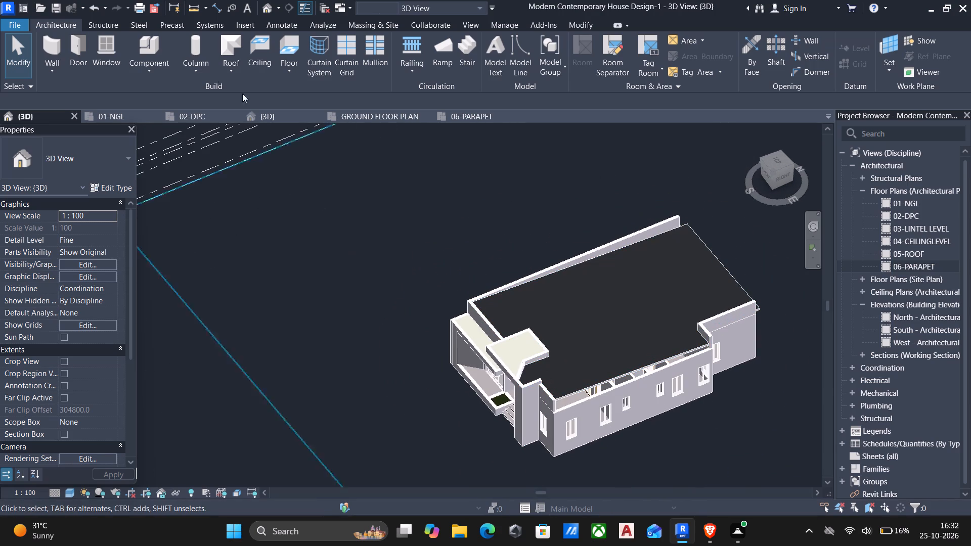
Create an in-place model in the Casework category, accepting the default name Casework 1.
left_click(161, 70)
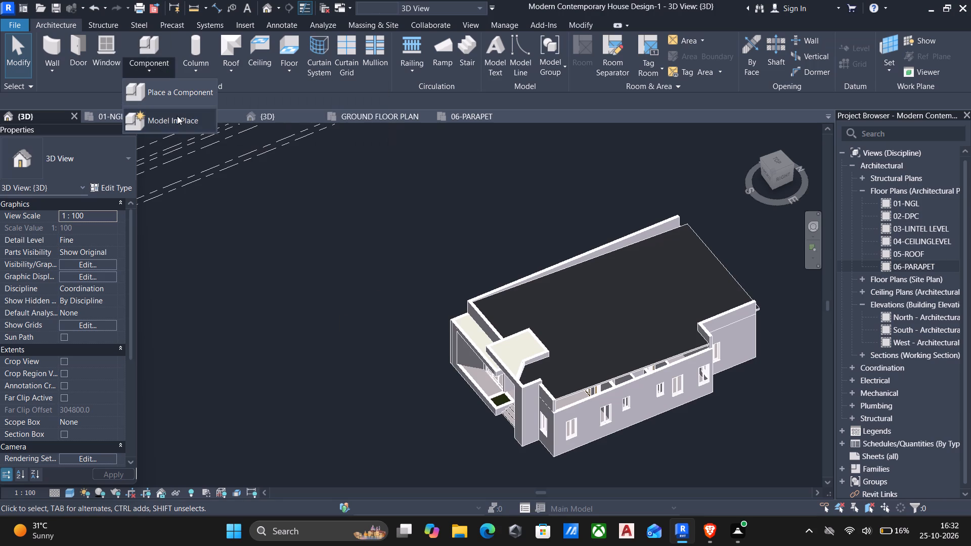
left_click(178, 117)
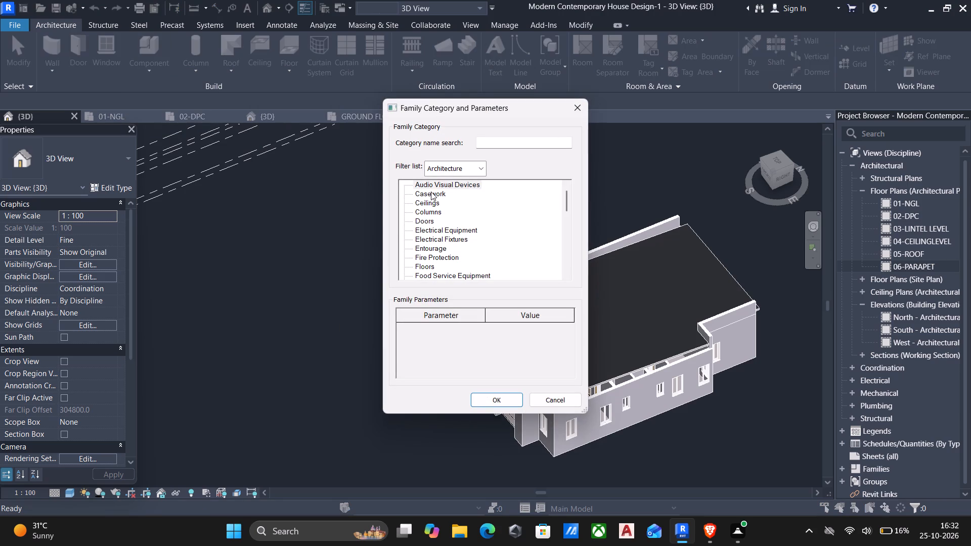
left_click(437, 191)
left_click(480, 400)
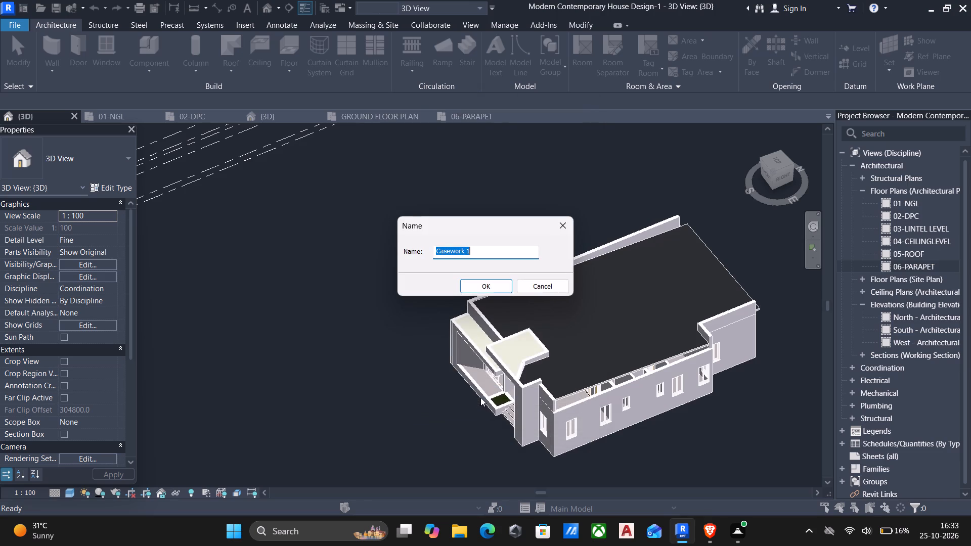
left_click(475, 281)
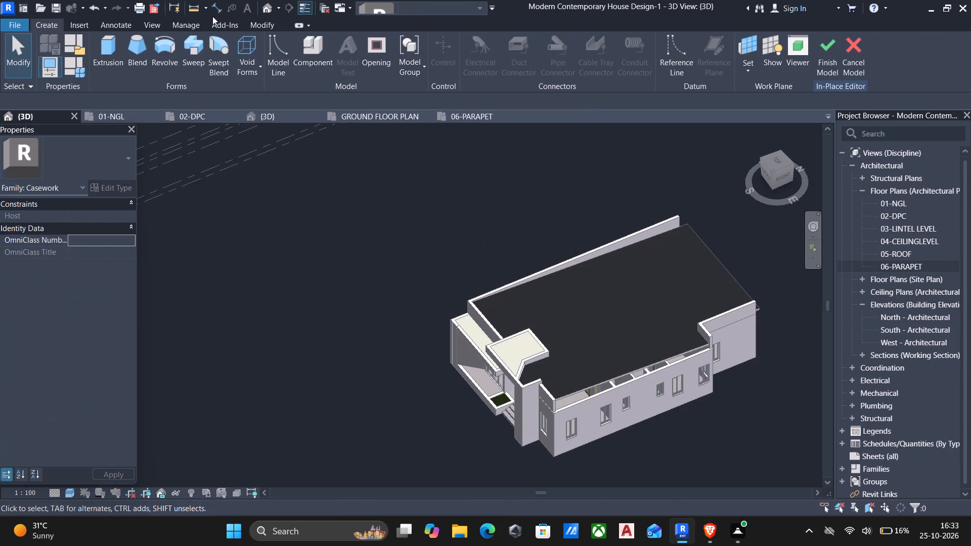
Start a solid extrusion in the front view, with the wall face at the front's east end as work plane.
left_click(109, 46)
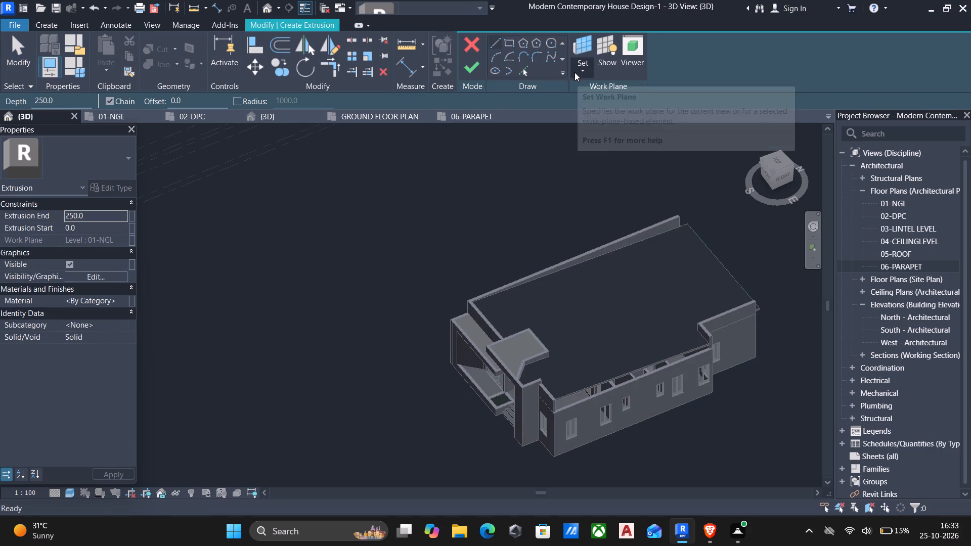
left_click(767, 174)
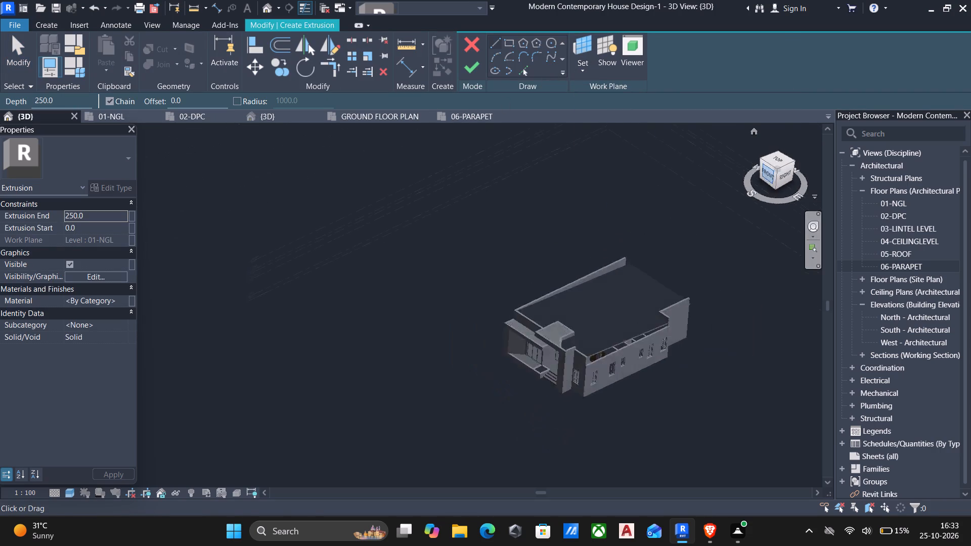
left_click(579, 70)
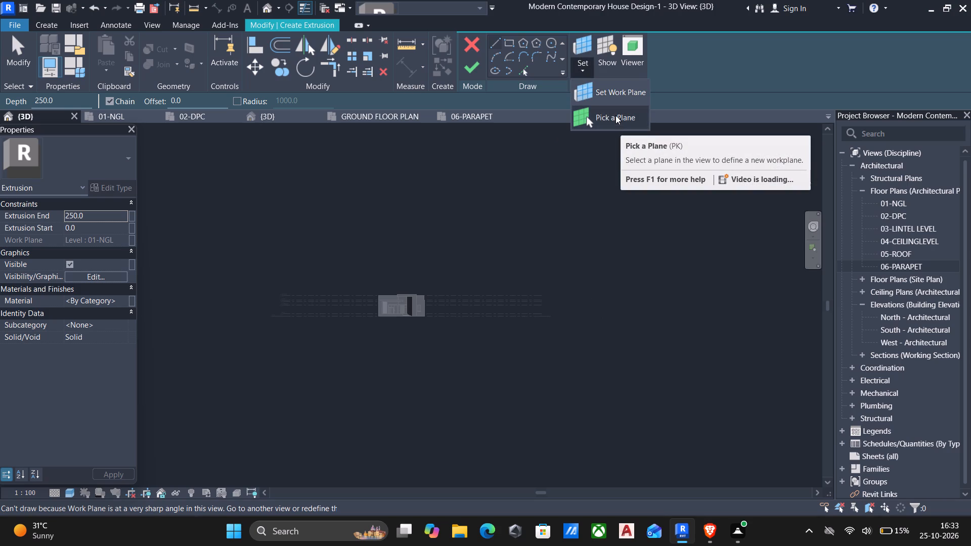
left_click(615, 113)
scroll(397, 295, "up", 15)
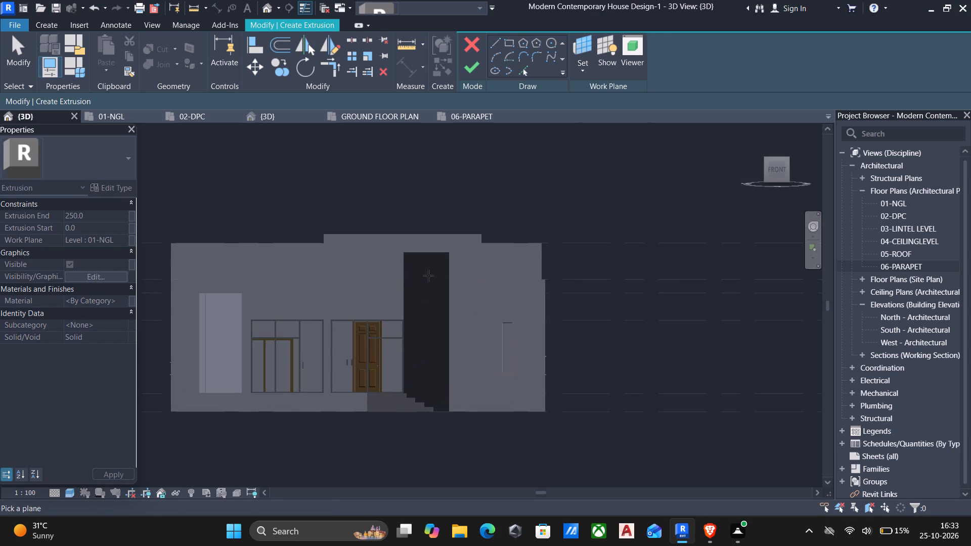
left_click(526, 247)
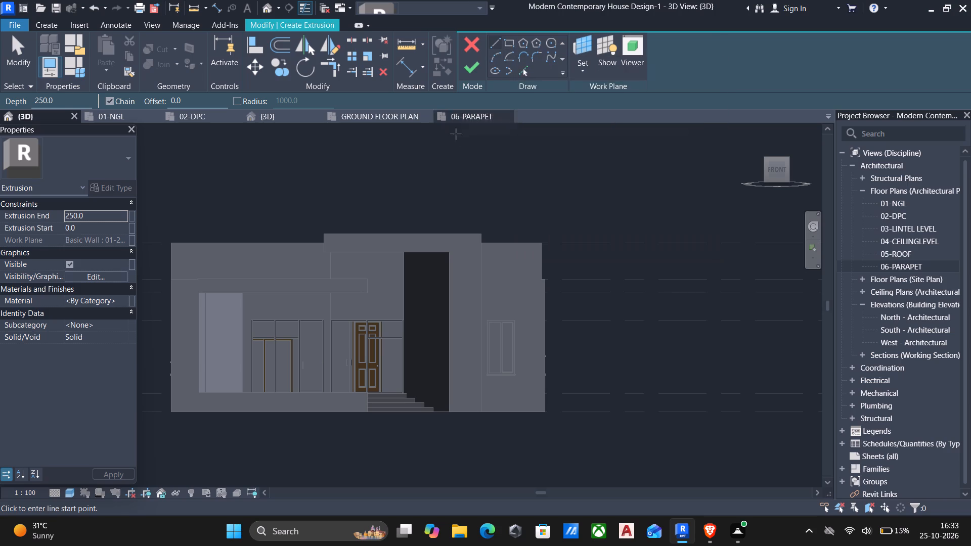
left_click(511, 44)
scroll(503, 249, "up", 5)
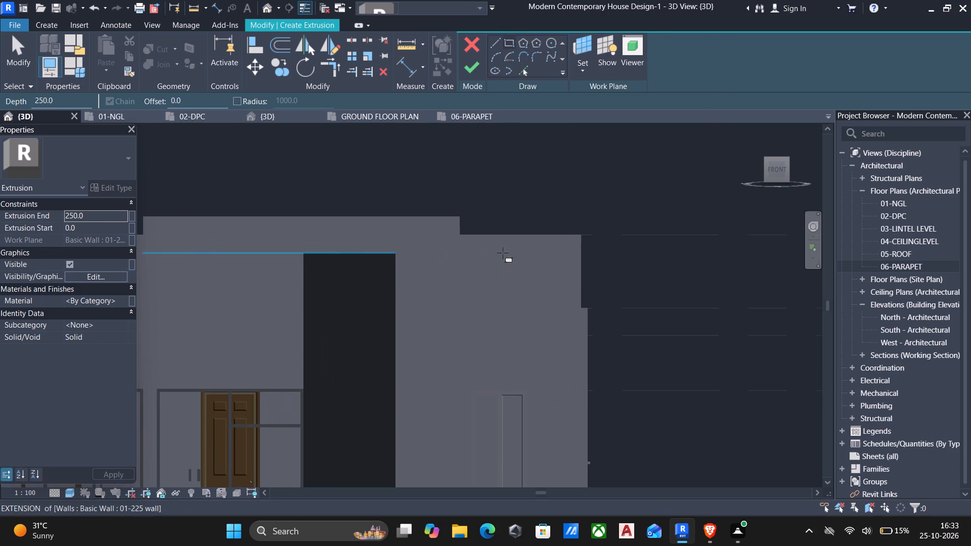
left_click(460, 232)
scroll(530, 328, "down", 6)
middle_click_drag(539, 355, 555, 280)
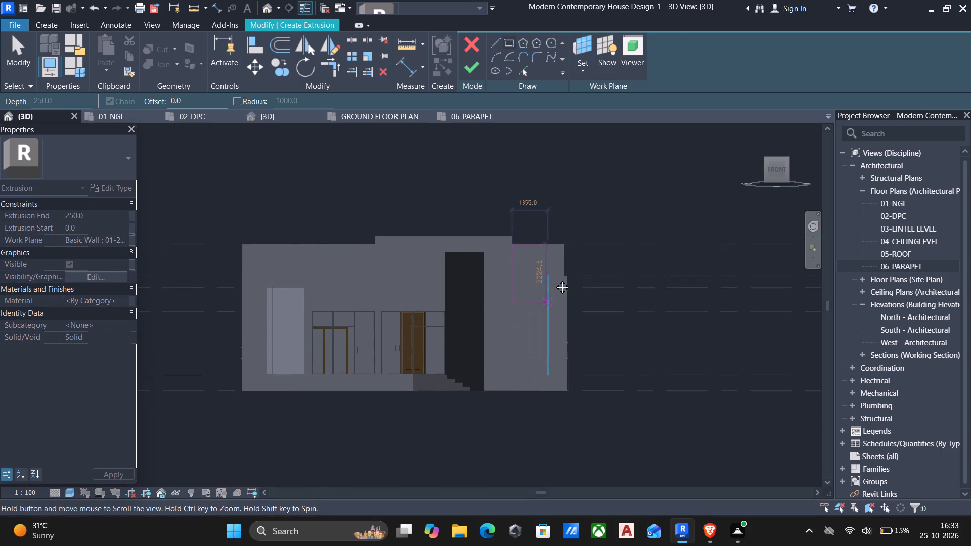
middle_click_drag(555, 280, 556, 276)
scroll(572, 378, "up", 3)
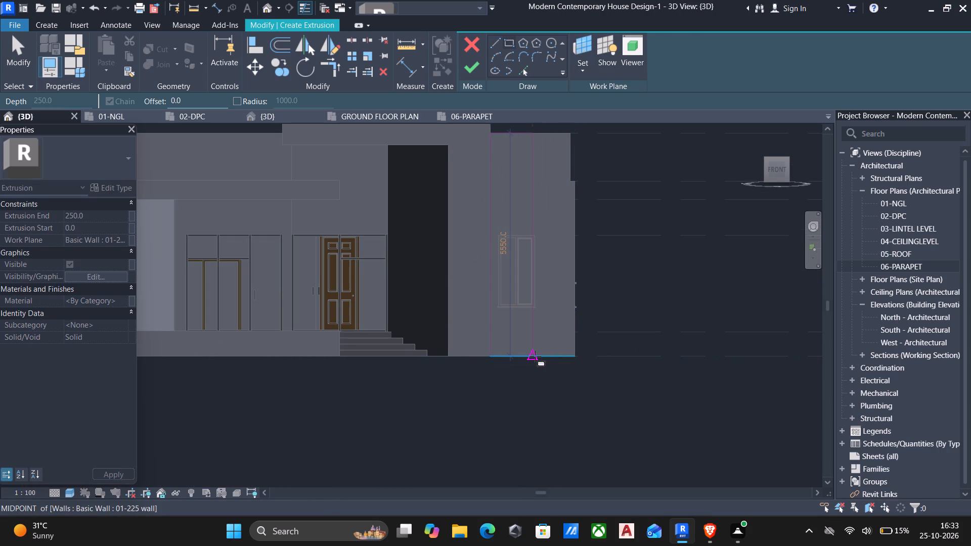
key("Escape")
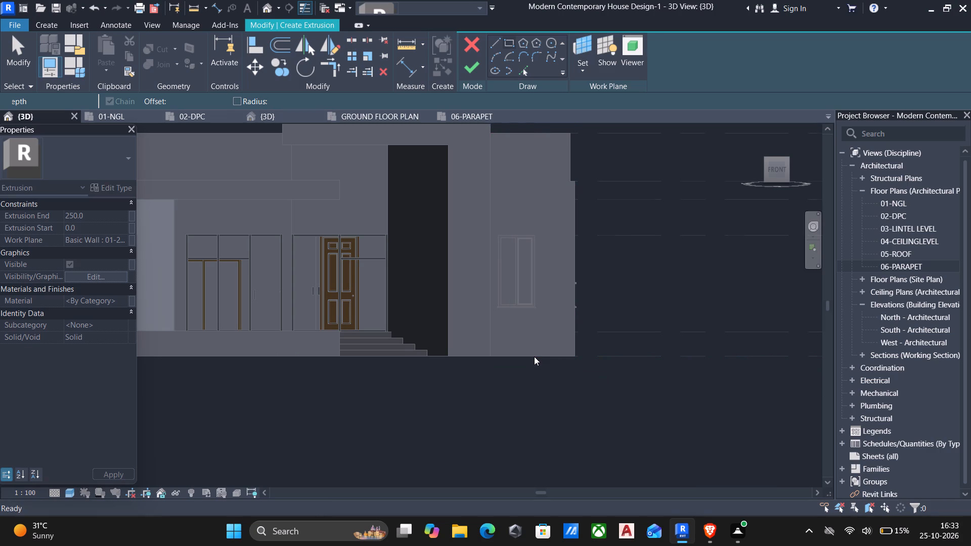
Examine the parapet and roof edge along the east wall and the front wall's east corner.
scroll(534, 356, "down", 2)
middle_click_drag(534, 356, 512, 413, "shift")
scroll(514, 412, "down", 6)
middle_click_drag(552, 332, 559, 313)
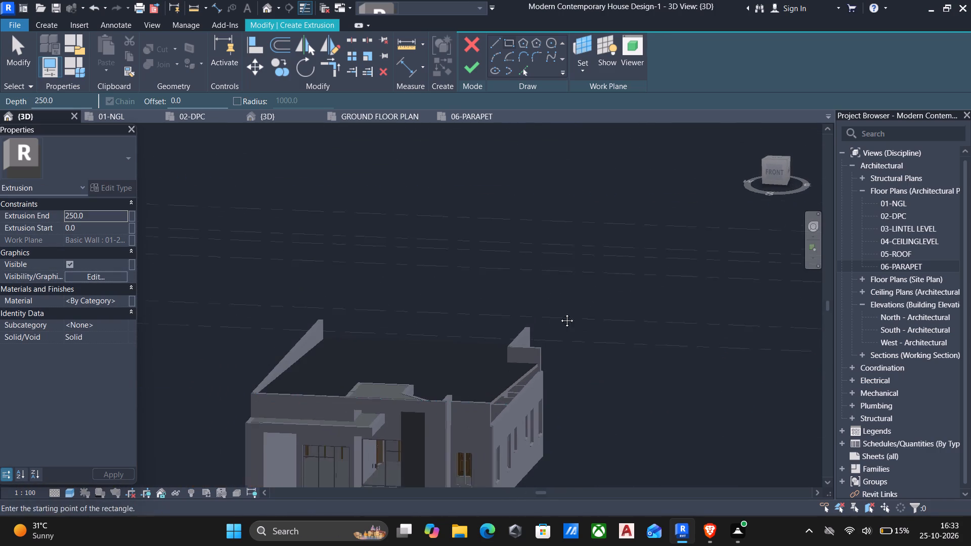
middle_click_drag(559, 313, 564, 302)
scroll(567, 295, "up", 1)
middle_click_drag(556, 384, 608, 275)
scroll(608, 274, "up", 6)
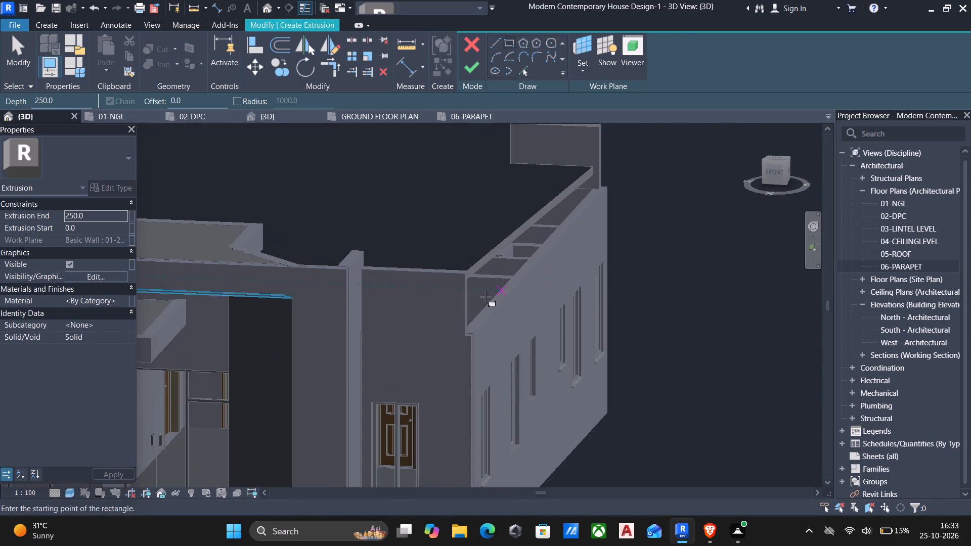
middle_click_drag(448, 306, 470, 269)
middle_click_drag(470, 267, 484, 223, "shift")
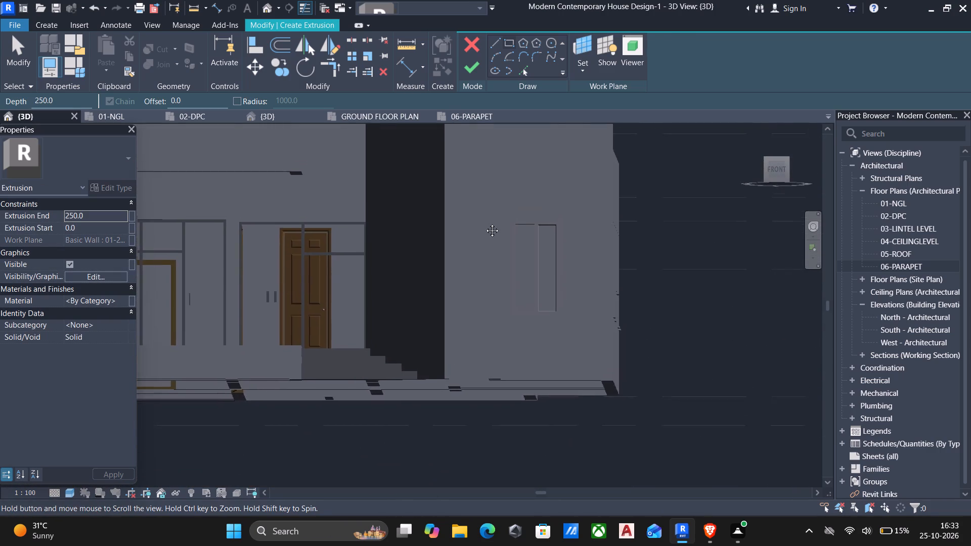
middle_click_drag(484, 223, 458, 310, "shift")
key("Escape")
middle_click_drag(590, 286, 548, 348, "shift")
scroll(542, 357, "down", 3)
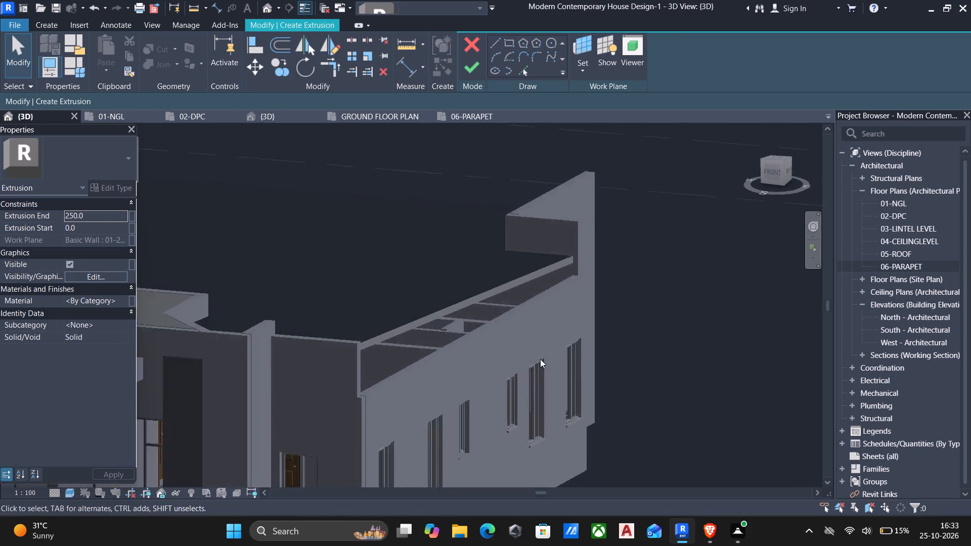
scroll(540, 359, "down", 3)
middle_click_drag(540, 360, 583, 273)
middle_click_drag(583, 279, 590, 424, "shift")
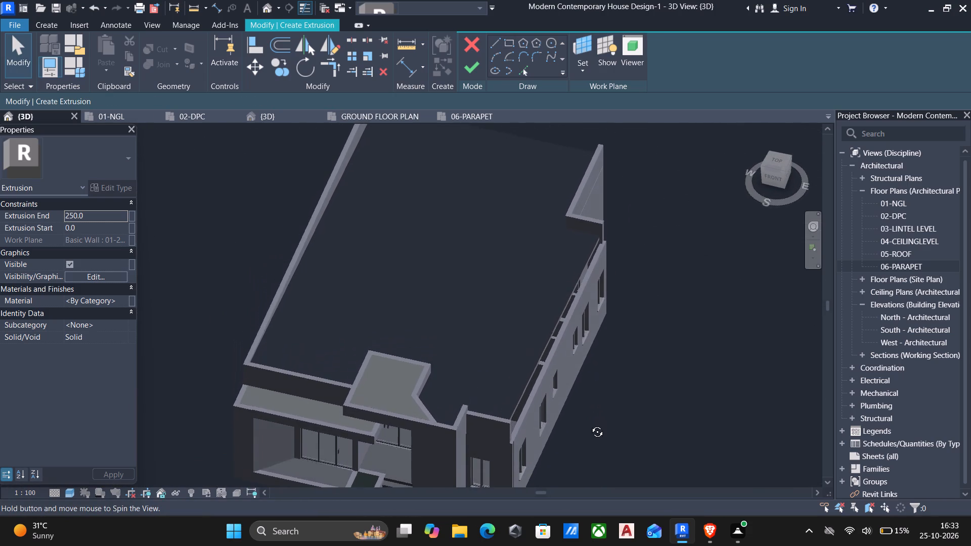
middle_click_drag(590, 424, 623, 220, "shift")
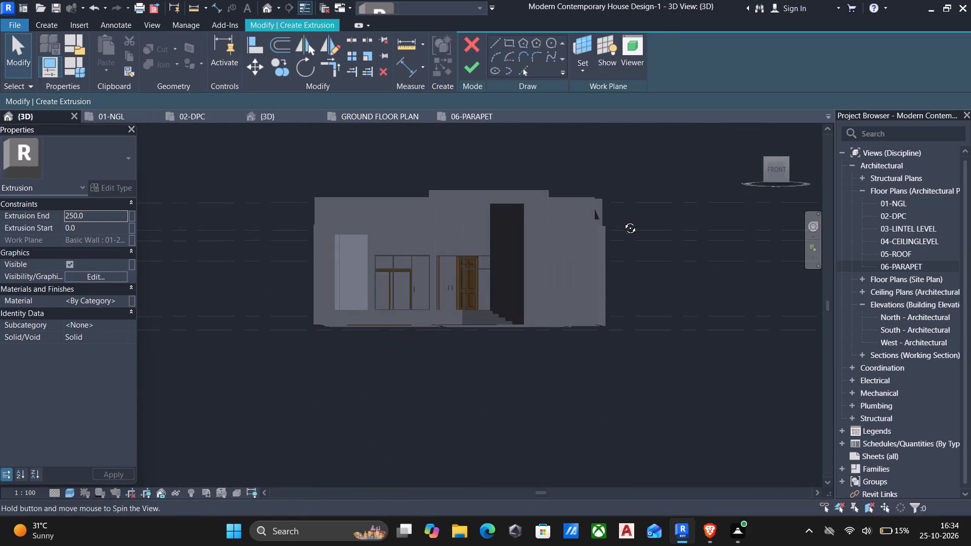
middle_click_drag(623, 220, 625, 222, "shift")
middle_click_drag(593, 258, 579, 354)
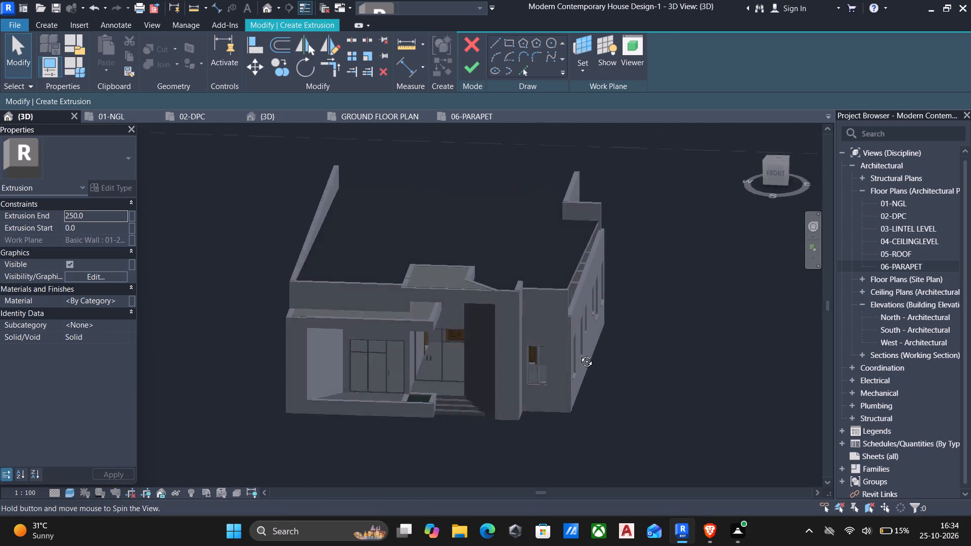
middle_click_drag(579, 354, 578, 417)
scroll(578, 328, "up", 5)
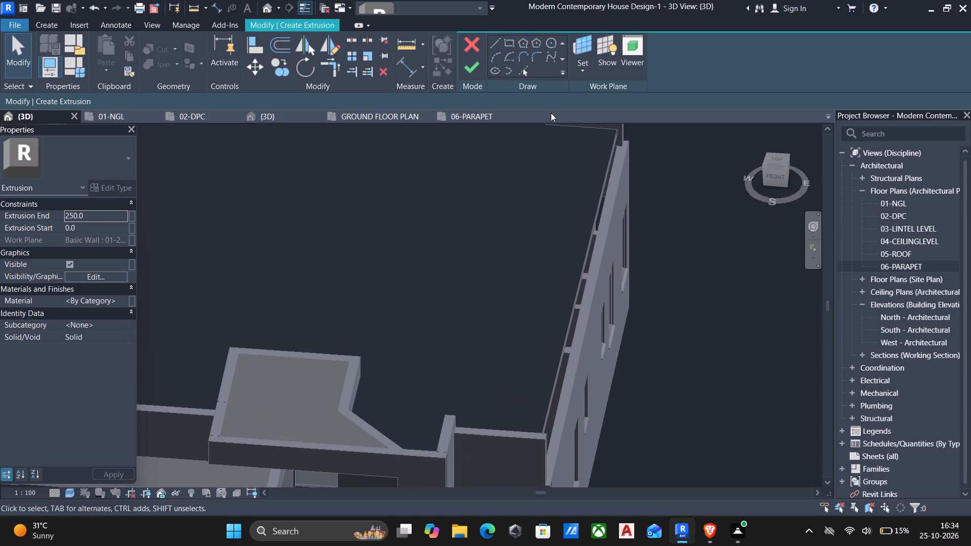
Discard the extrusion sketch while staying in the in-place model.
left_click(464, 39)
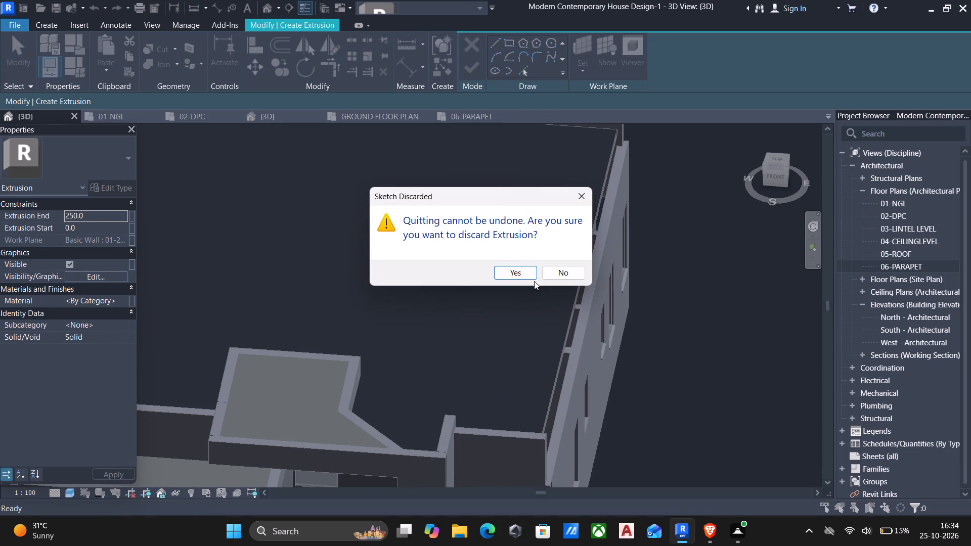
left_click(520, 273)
Examine the house's front, east side and roof edges from several angles.
middle_click_drag(621, 352, 534, 254, "shift")
scroll(535, 258, "up", 1, "shift")
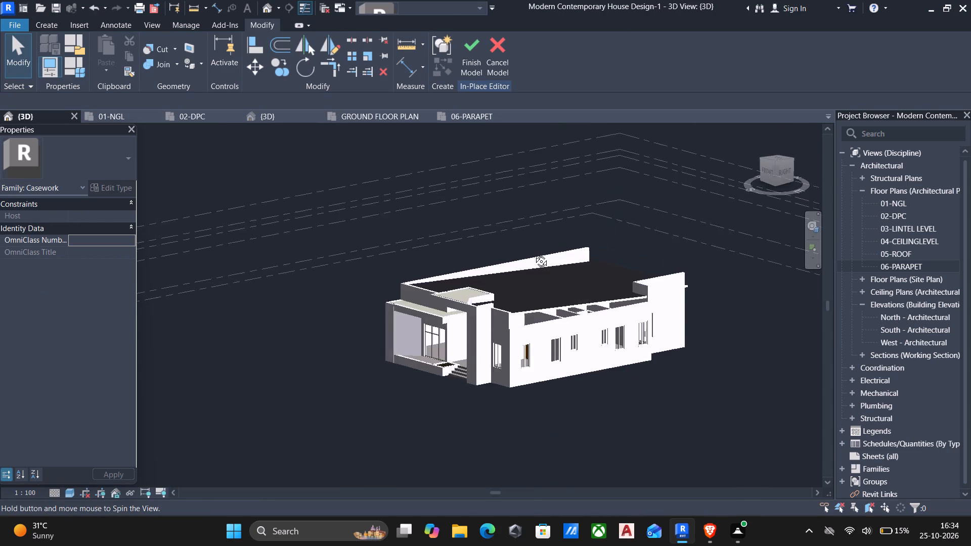
middle_click_drag(534, 254, 526, 412, "shift")
scroll(526, 415, "down", 5, "shift")
middle_click_drag(542, 403, 592, 268, "shift")
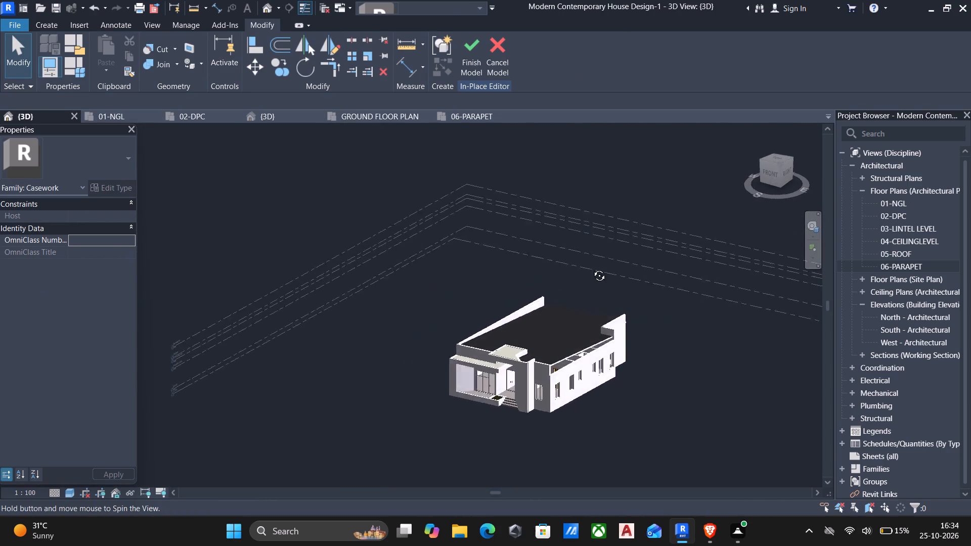
middle_click_drag(592, 268, 620, 196, "shift")
scroll(592, 280, "down", 1)
middle_click_drag(575, 337, 594, 317, "shift")
middle_click(594, 317, "shift")
scroll(594, 316, "up", 5)
middle_click_drag(609, 361, 620, 373, "shift")
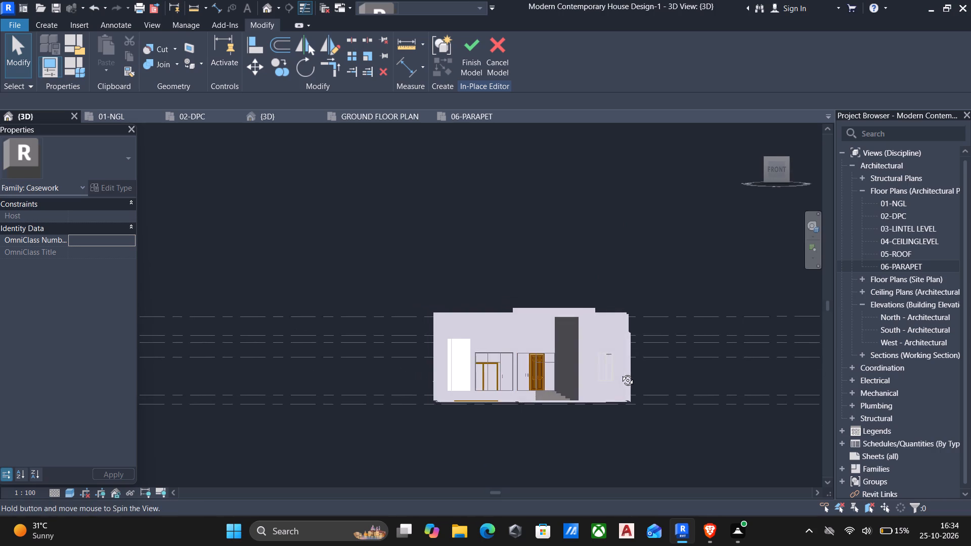
Examine the roof edge and parapets along the east side, from the front corner around to the rear step.
middle_click_drag(620, 373, 611, 439, "shift")
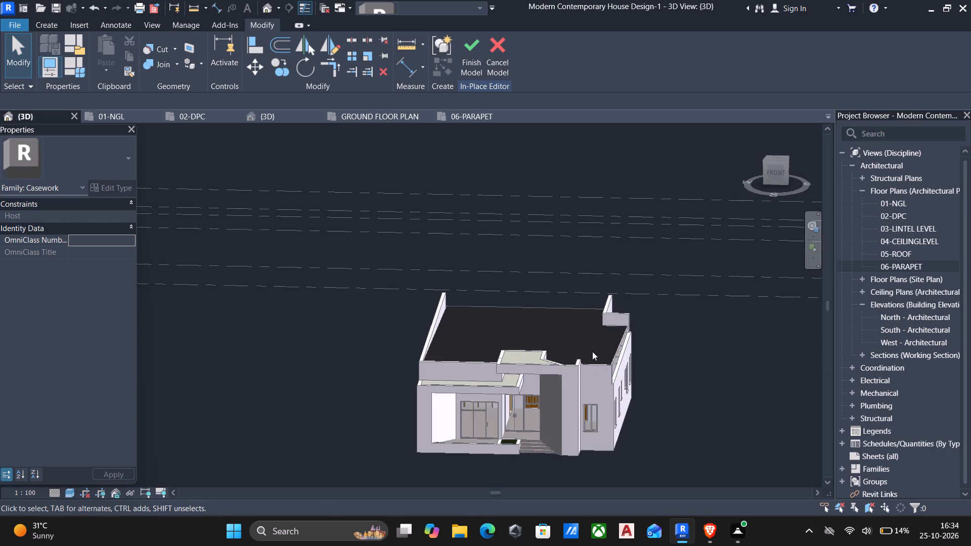
scroll(592, 350, "up", 6)
scroll(646, 398, "up", 3)
middle_click_drag(638, 429, 637, 356)
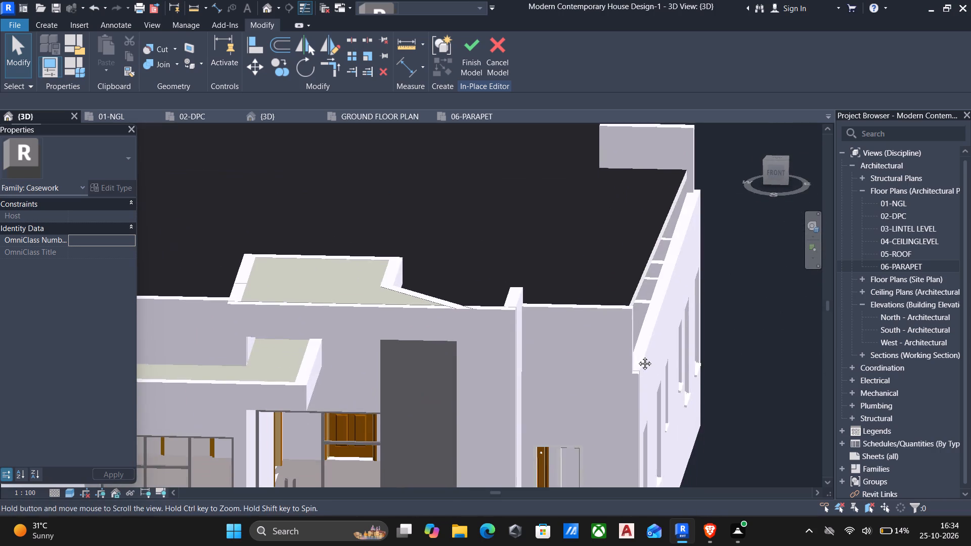
middle_click_drag(637, 356, 637, 351)
middle_click_drag(637, 349, 351, 383, "shift")
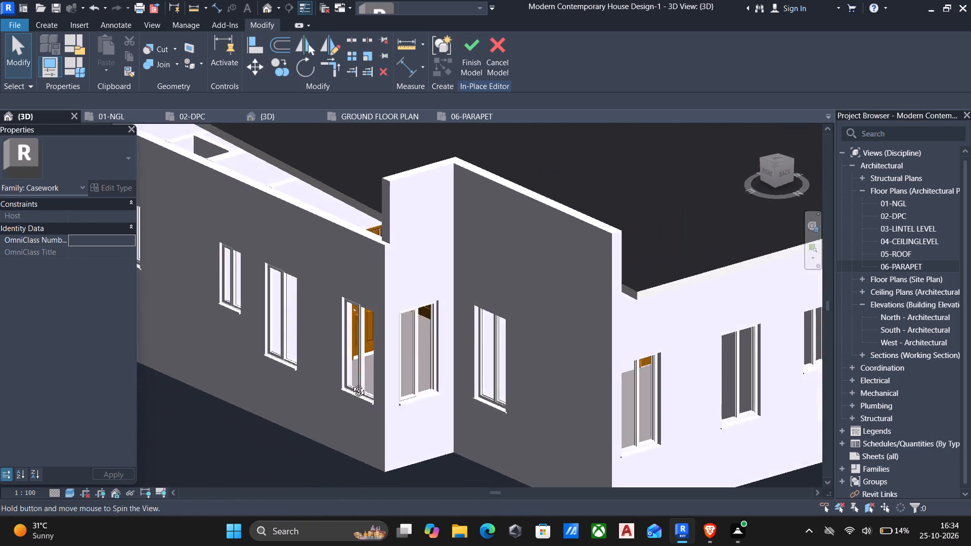
middle_click_drag(351, 383, 290, 418, "shift")
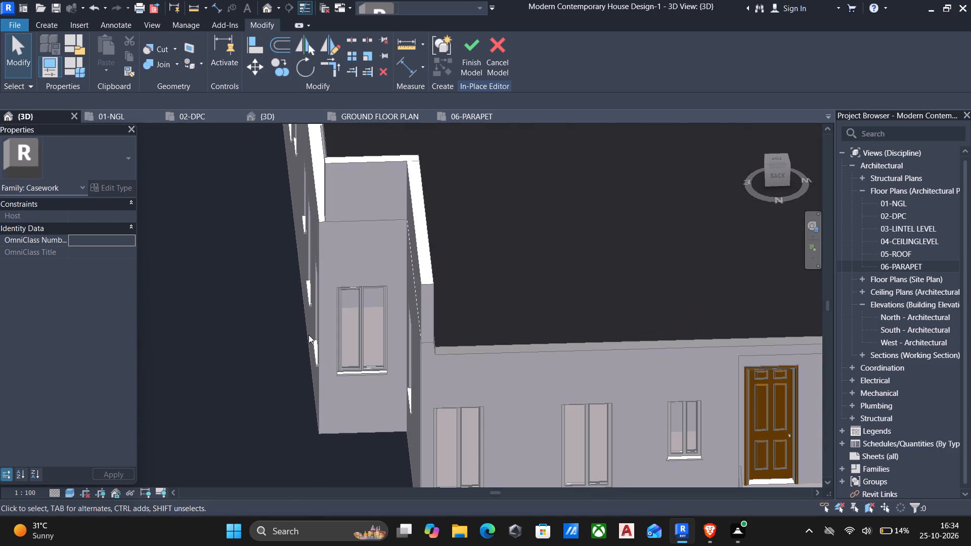
middle_click_drag(299, 307, 316, 435)
scroll(280, 307, "up", 4)
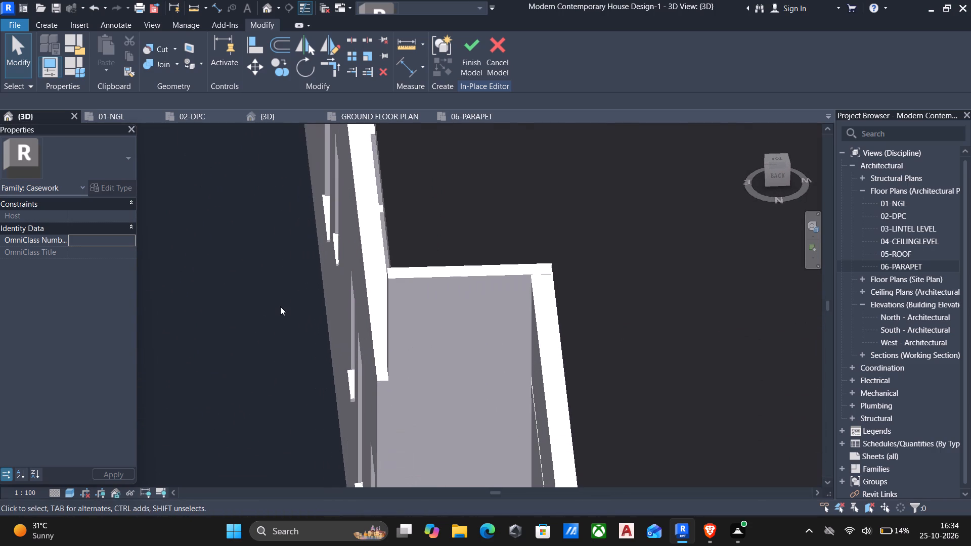
scroll(280, 306, "down", 7)
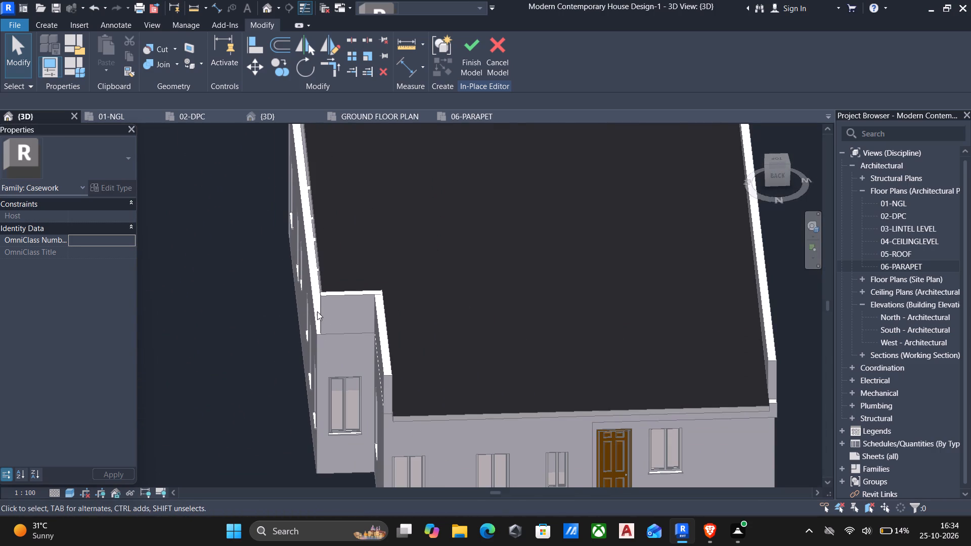
scroll(321, 323, "down", 5)
Cancel the in-place Casework model.
left_click(334, 312)
scroll(322, 314, "up", 4)
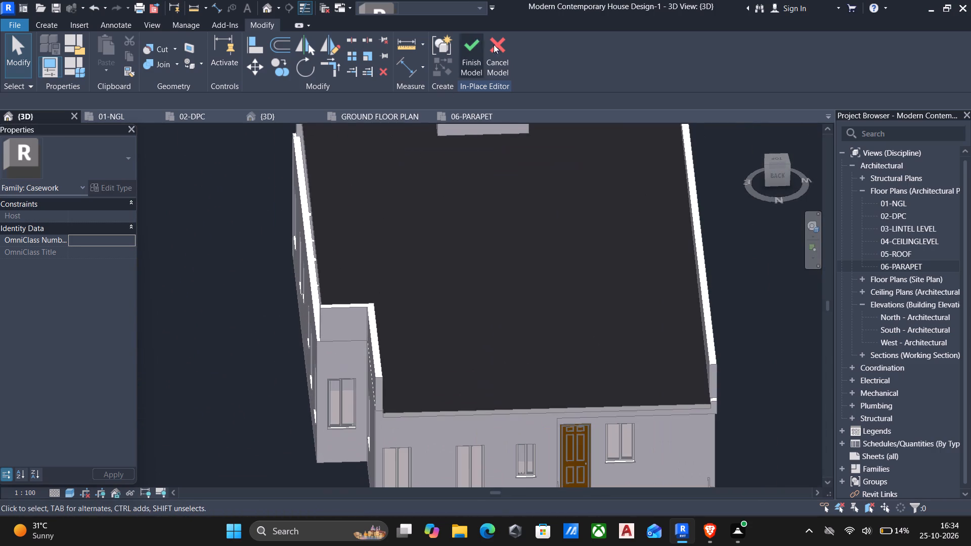
left_click(501, 42)
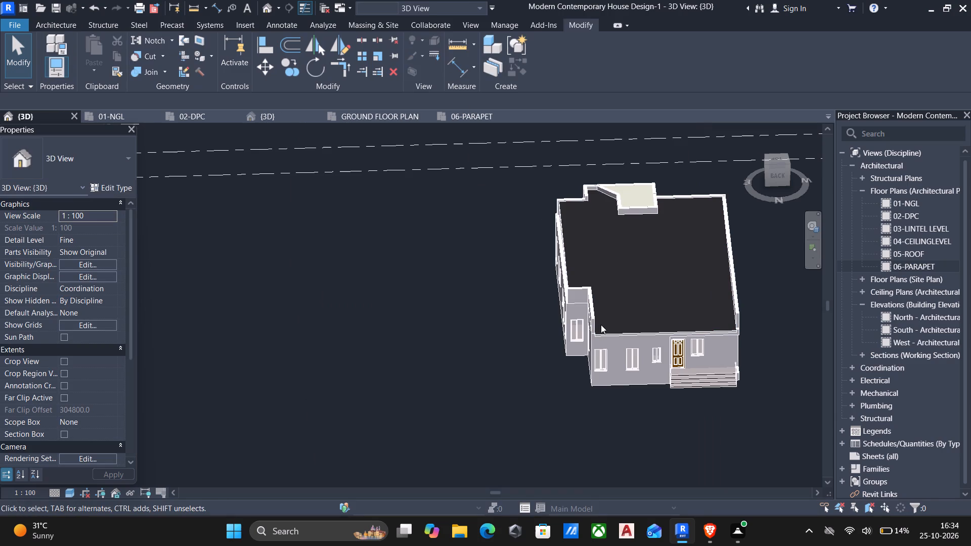
Examine the short return parapet at the east side's rear step and the parapets around the roof.
middle_click_drag(605, 301, 292, 278)
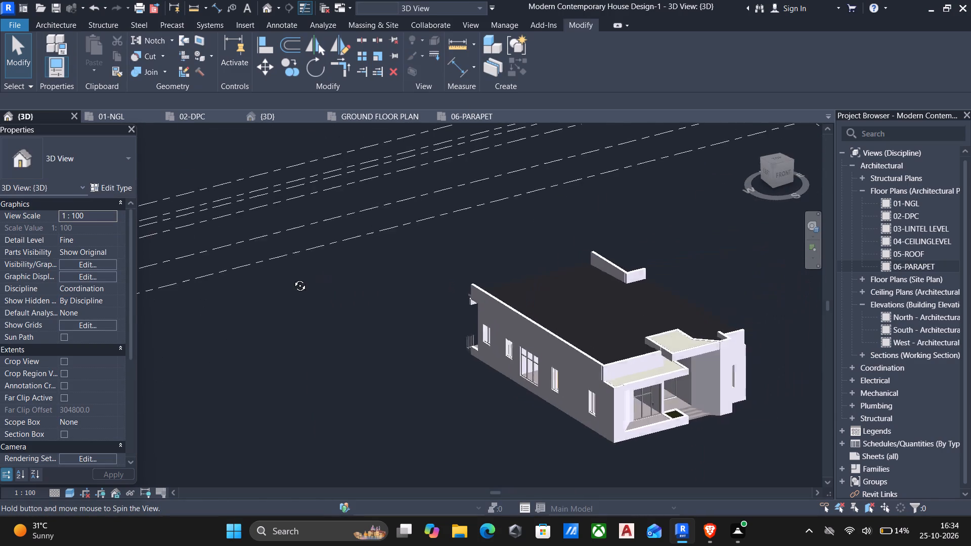
middle_click_drag(292, 278, 644, 315)
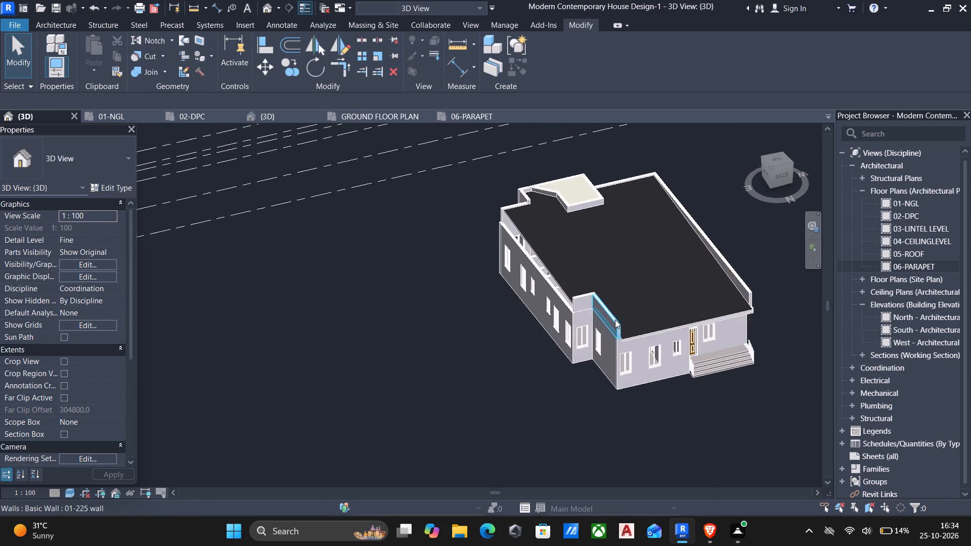
scroll(585, 326, "up", 6)
scroll(557, 294, "up", 7)
left_click(568, 266)
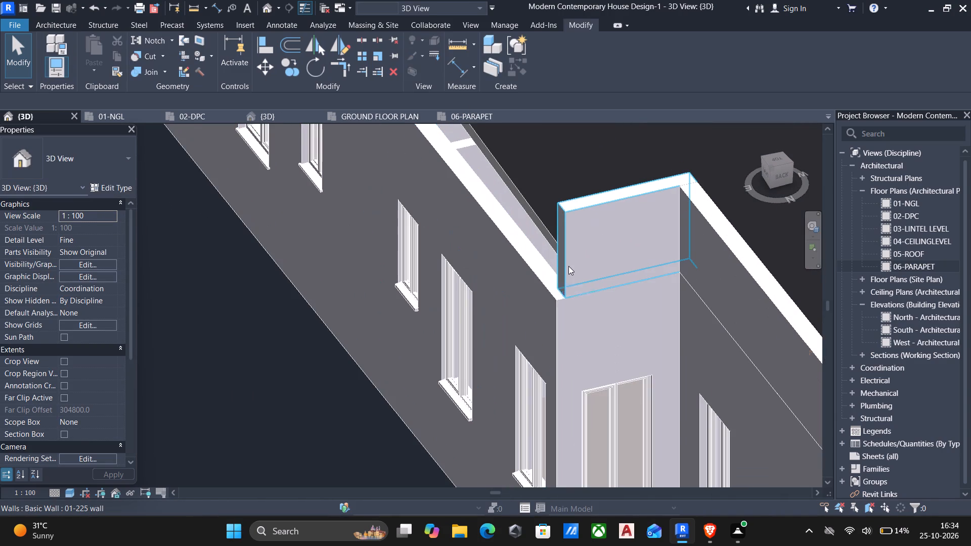
scroll(546, 280, "down", 7)
middle_click_drag(537, 300, 583, 532)
scroll(583, 532, "up", 1)
scroll(394, 289, "up", 5)
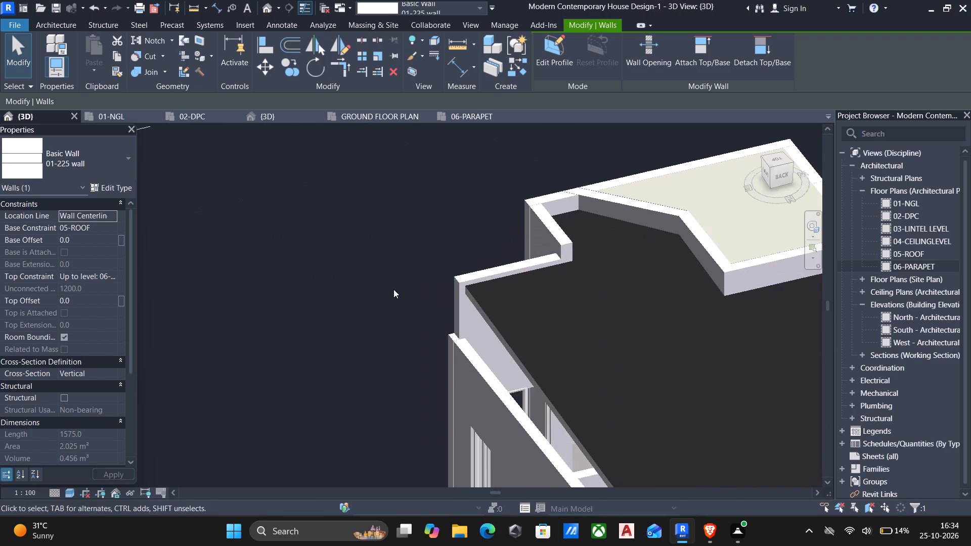
scroll(495, 375, "up", 5)
scroll(476, 385, "down", 7)
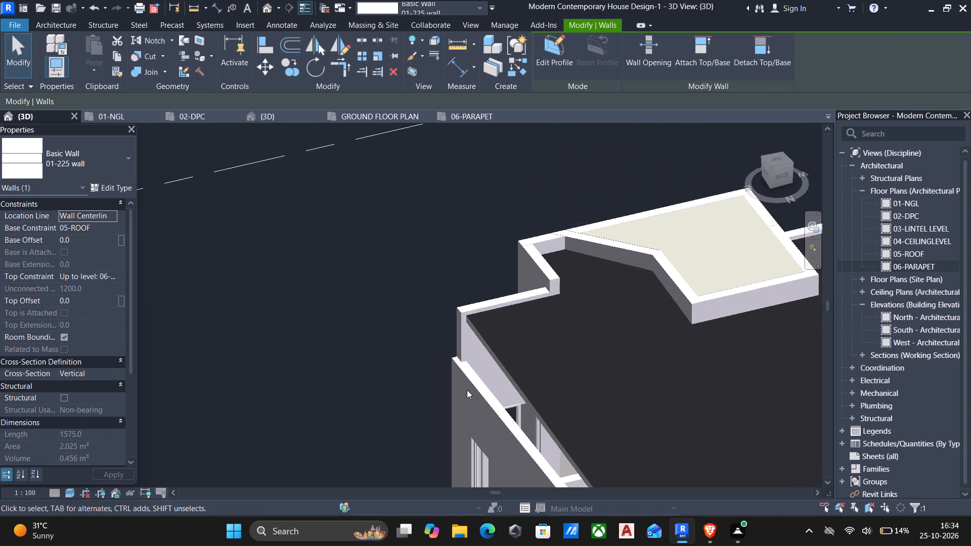
scroll(462, 388, "down", 5)
middle_click_drag(459, 387, 316, 275)
scroll(306, 276, "down", 5)
middle_click_drag(306, 282, 337, 281, "shift")
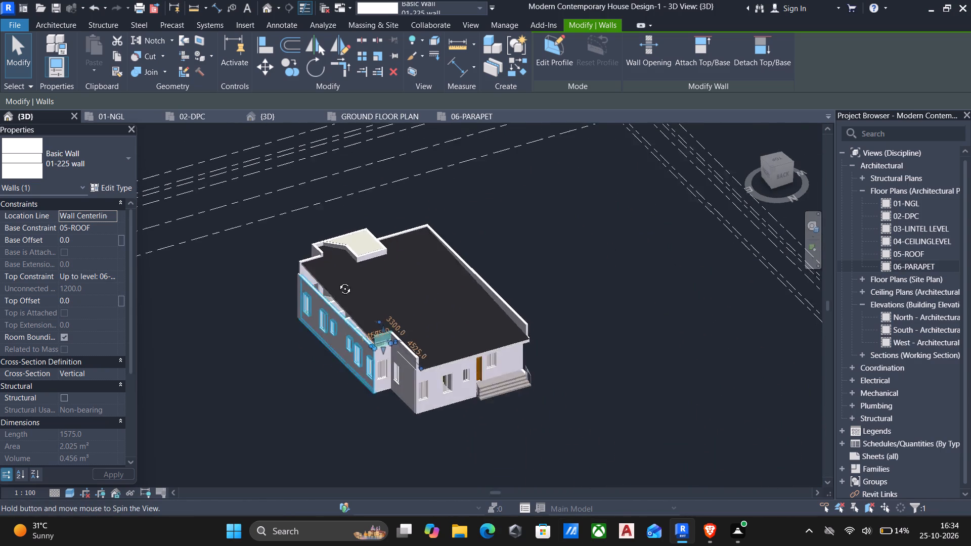
middle_click_drag(337, 281, 544, 266, "shift")
middle_click_drag(412, 414, 516, 333)
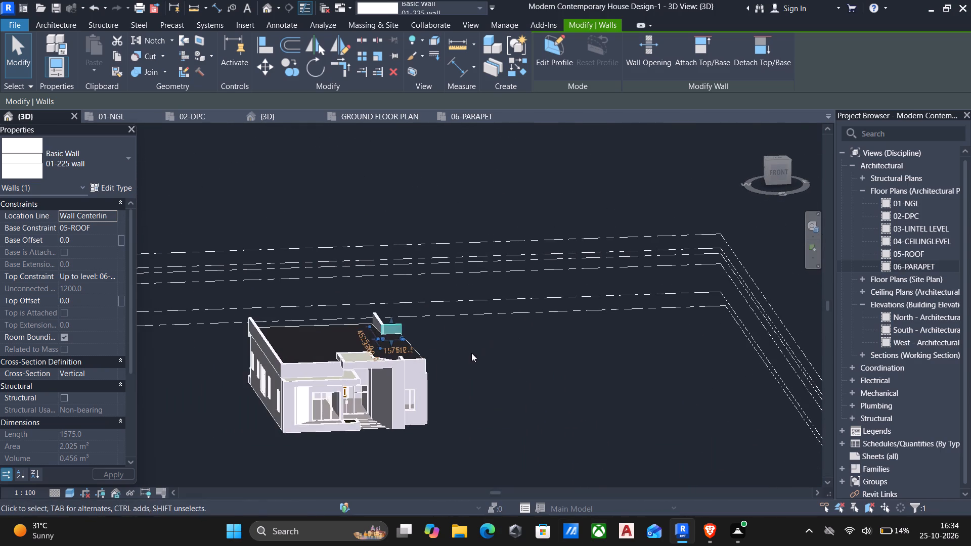
middle_click_drag(468, 356, 618, 368)
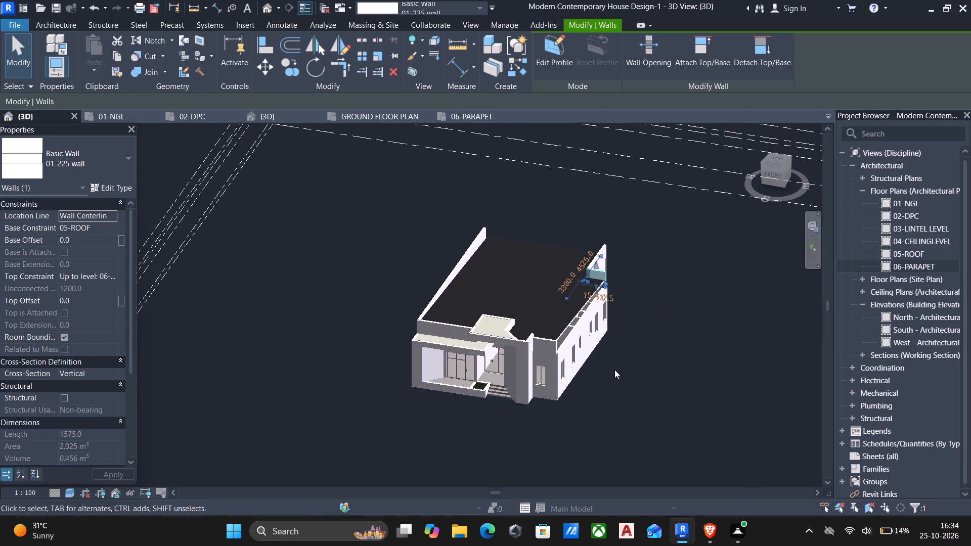
Align the east end of the front parapet with the outer face of the east wall.
scroll(594, 354, "up", 7)
scroll(547, 357, "up", 5)
key("Escape")
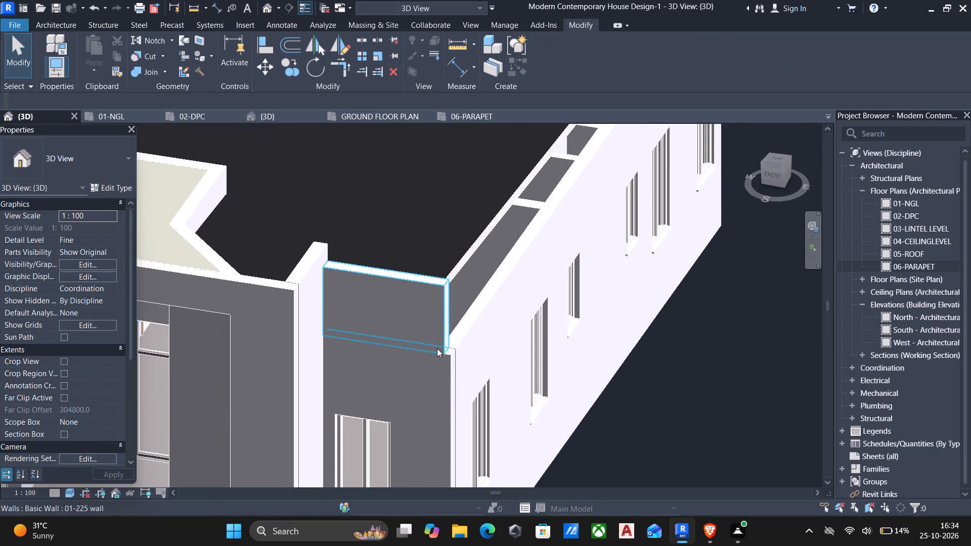
scroll(437, 336, "up", 5)
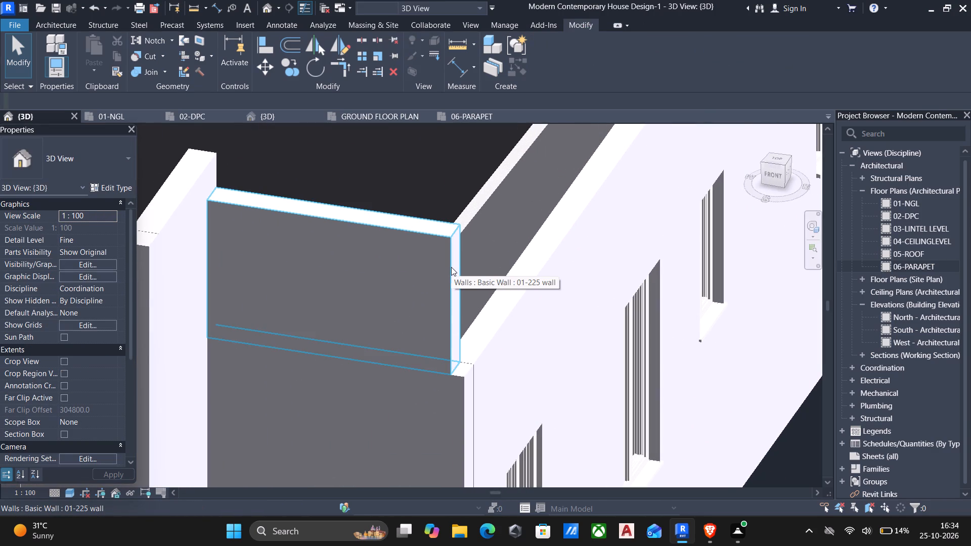
scroll(451, 267, "down", 4)
middle_click_drag(451, 267, 456, 384)
scroll(469, 321, "down", 3)
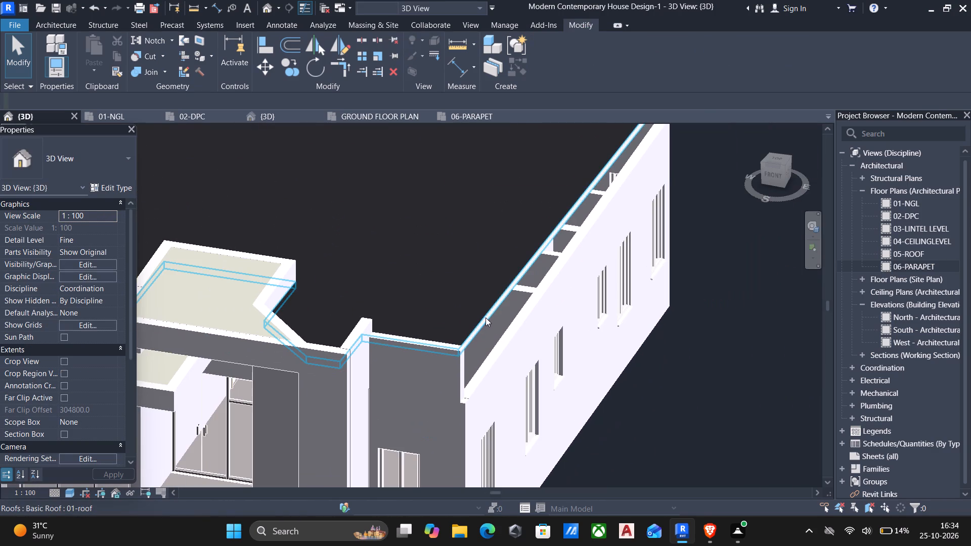
key("a")
key("l")
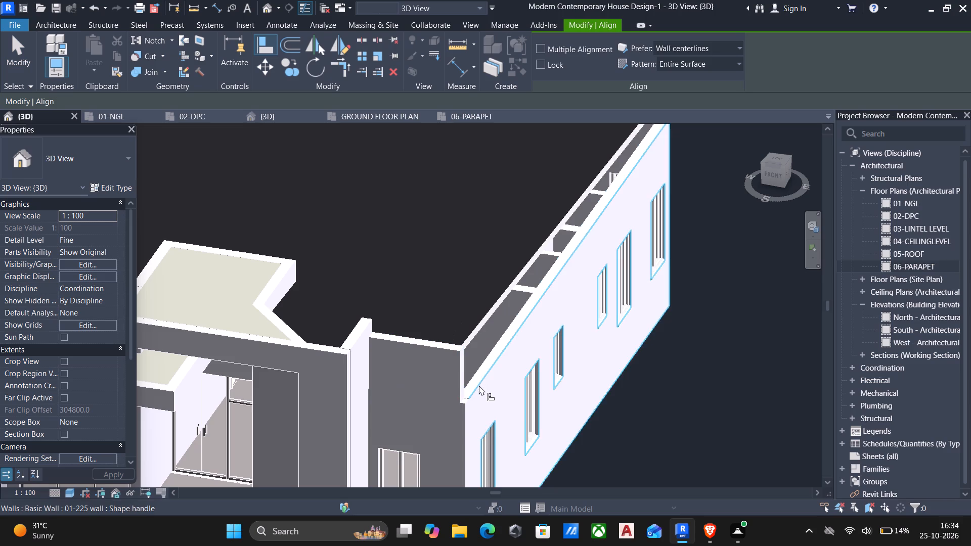
left_click(479, 387)
left_click(464, 382)
Align the end of the short return parapet at the rear step with the east wall's outer face.
scroll(479, 387, "down", 4)
middle_click_drag(487, 396, 455, 513)
scroll(598, 372, "up", 5)
scroll(553, 366, "up", 4)
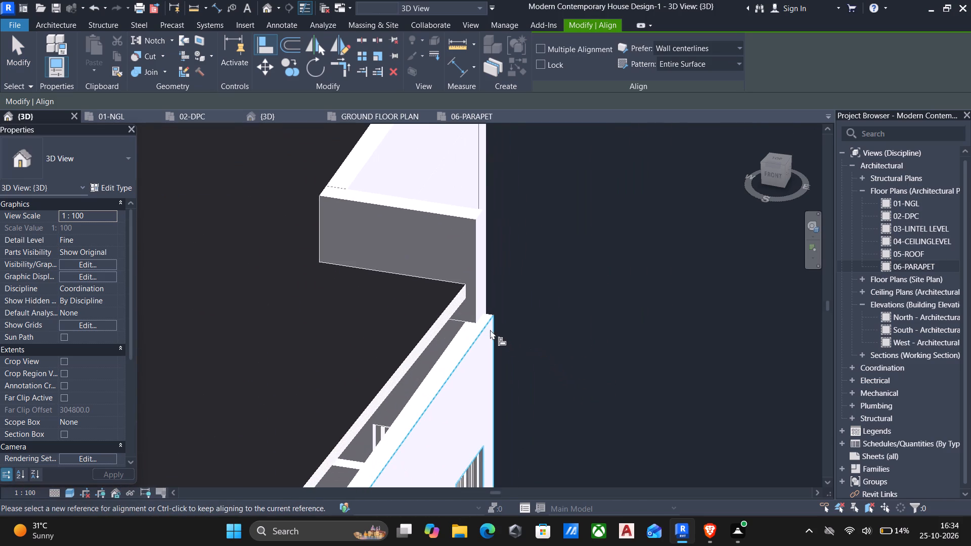
left_click(488, 330)
left_click(476, 296)
scroll(485, 312, "down", 5)
middle_click_drag(488, 321, 532, 249)
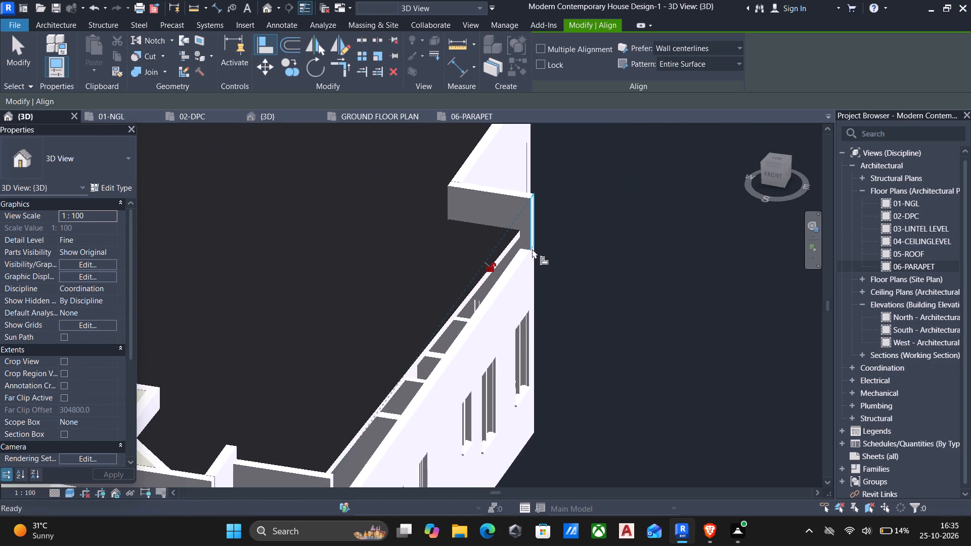
scroll(532, 249, "up", 1)
scroll(529, 267, "down", 9)
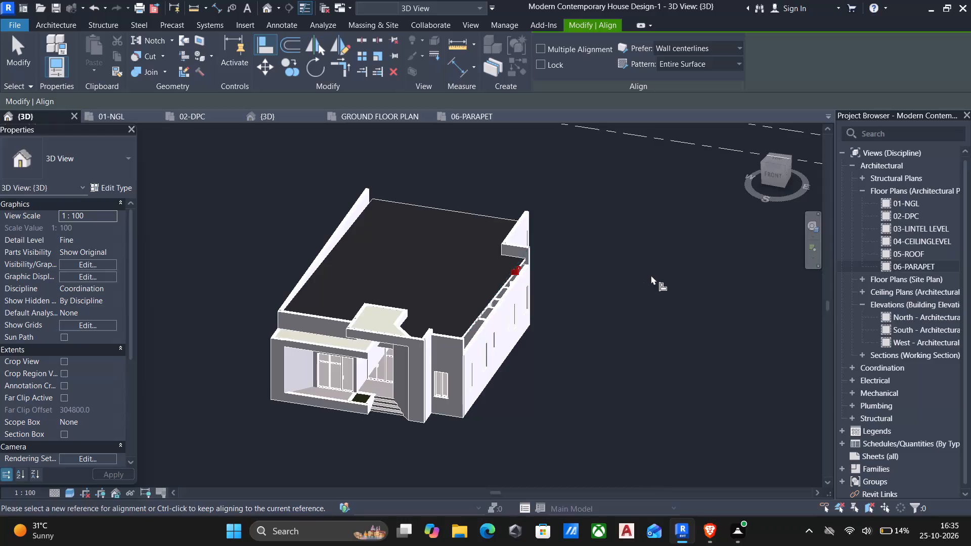
key("Escape")
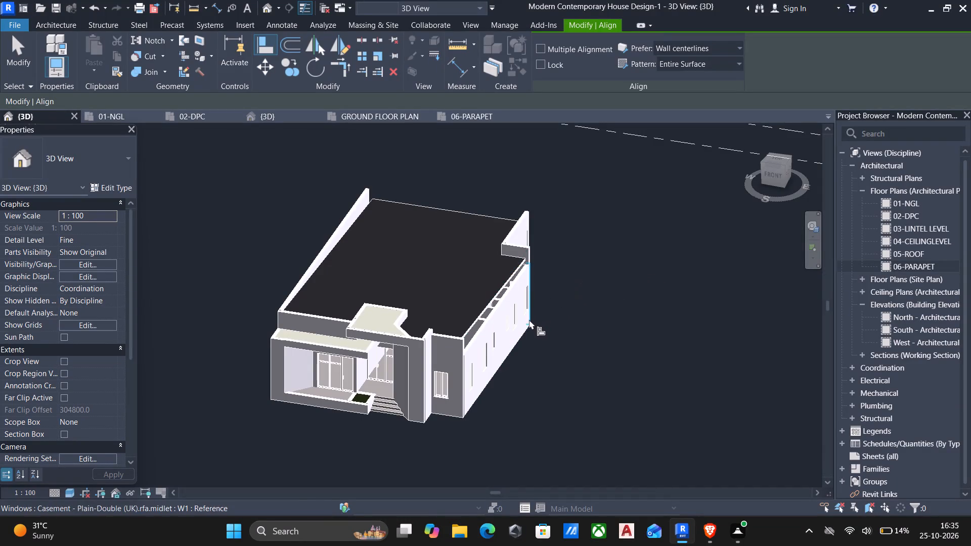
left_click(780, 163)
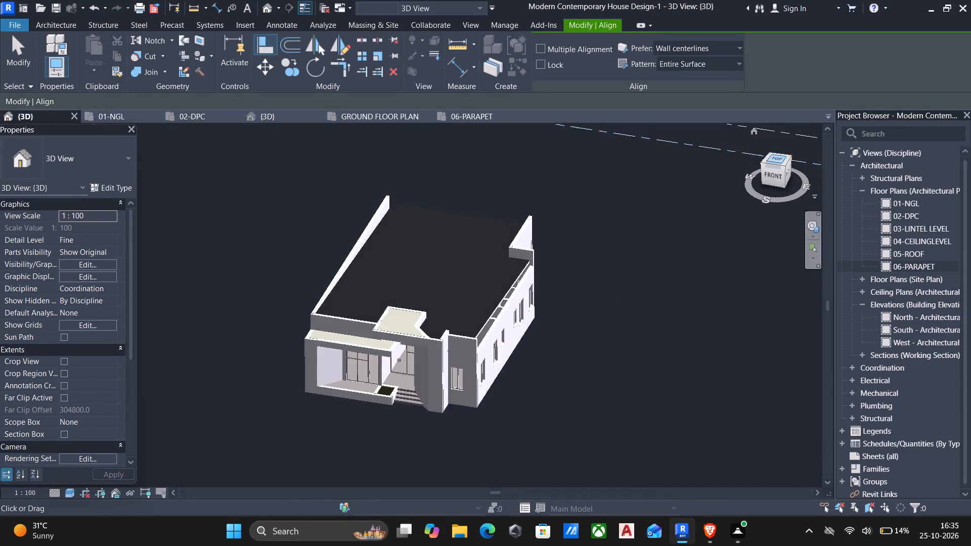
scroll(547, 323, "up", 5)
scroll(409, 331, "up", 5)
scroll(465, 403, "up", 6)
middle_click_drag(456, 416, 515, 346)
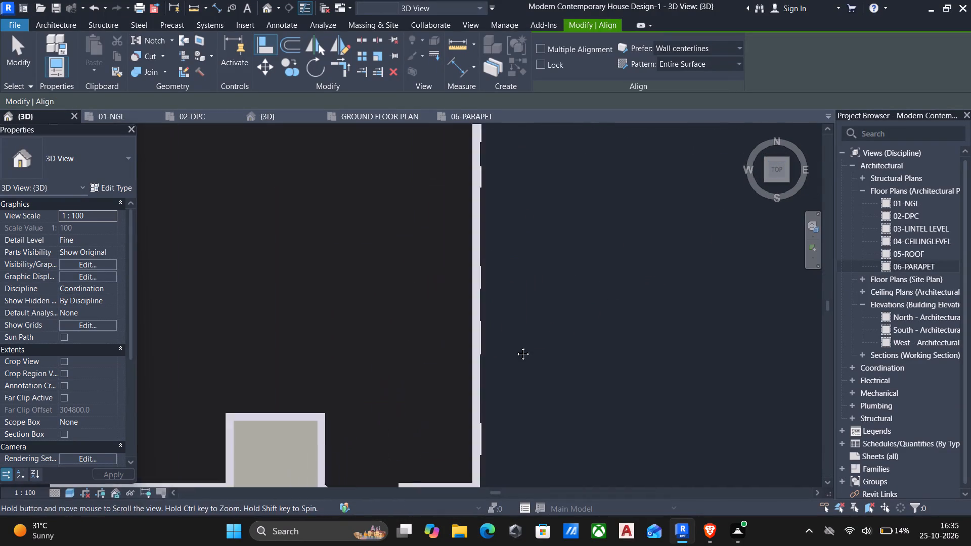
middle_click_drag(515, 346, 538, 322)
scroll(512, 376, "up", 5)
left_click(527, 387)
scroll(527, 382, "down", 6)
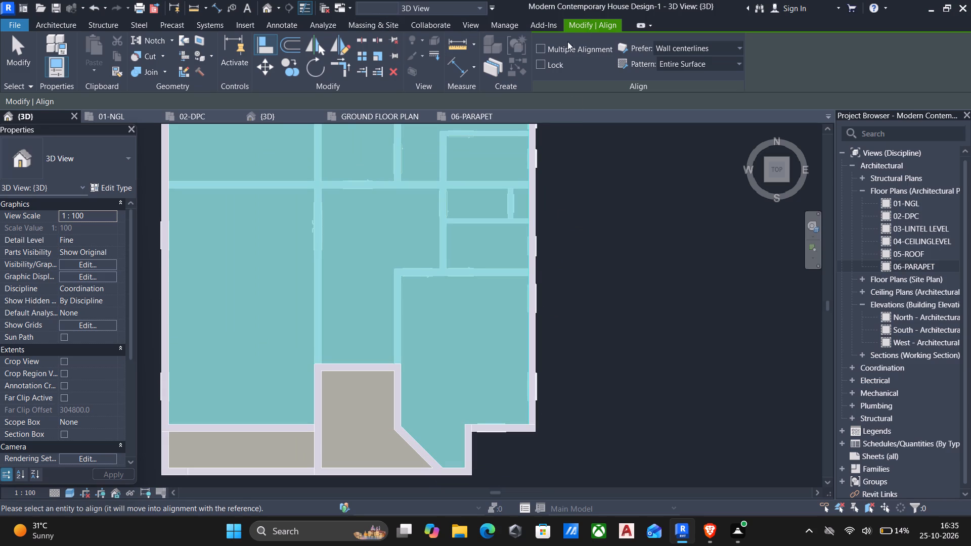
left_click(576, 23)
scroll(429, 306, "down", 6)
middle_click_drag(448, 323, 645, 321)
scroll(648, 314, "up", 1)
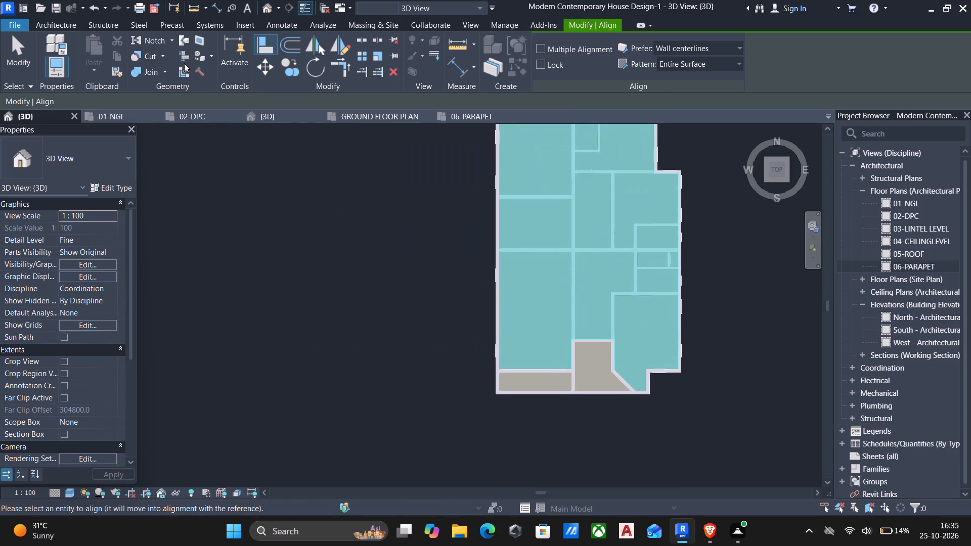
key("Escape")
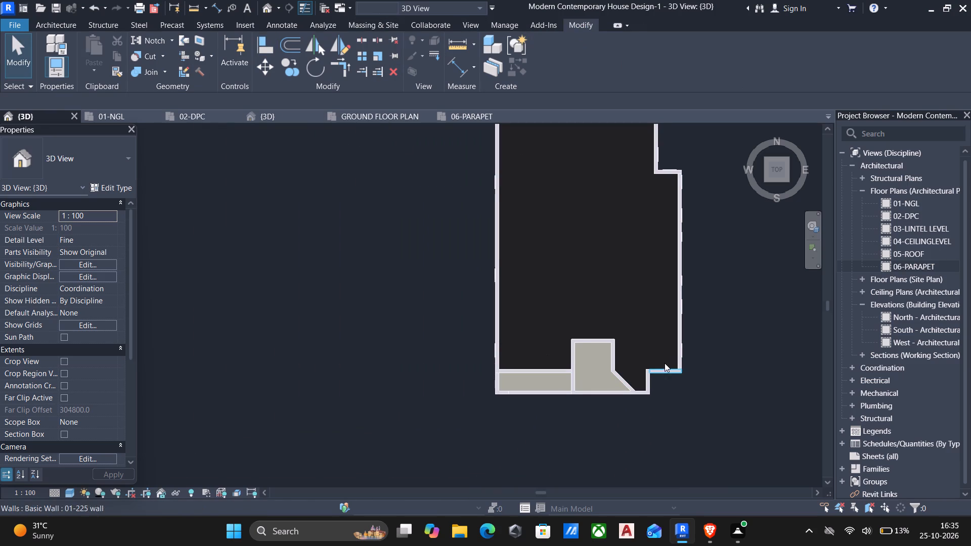
Open the main roof's footprint sketch, inspect its boundary along the east side, and finish the sketch.
left_click(675, 354)
left_click(549, 45)
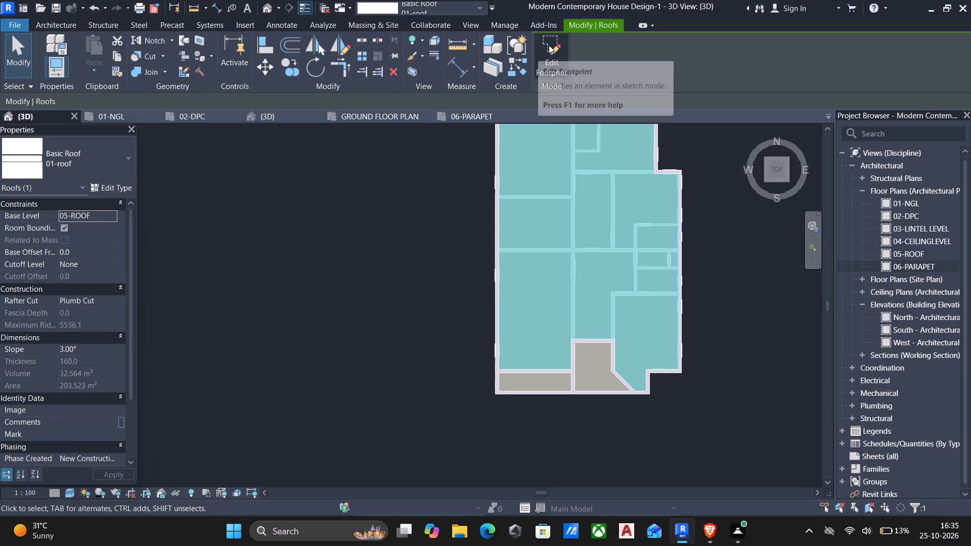
scroll(699, 375, "up", 12)
scroll(648, 329, "up", 6)
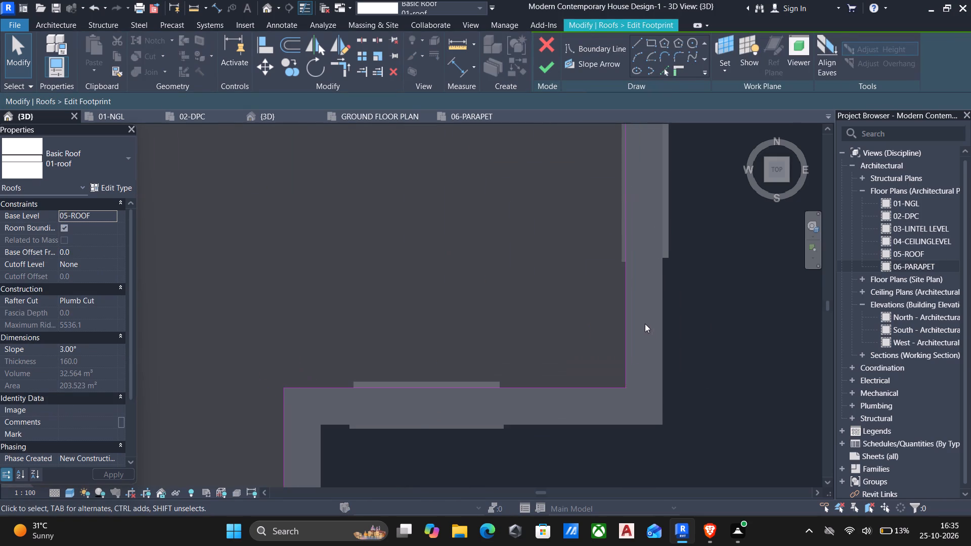
middle_click_drag(635, 312, 648, 451)
scroll(648, 451, "down", 8)
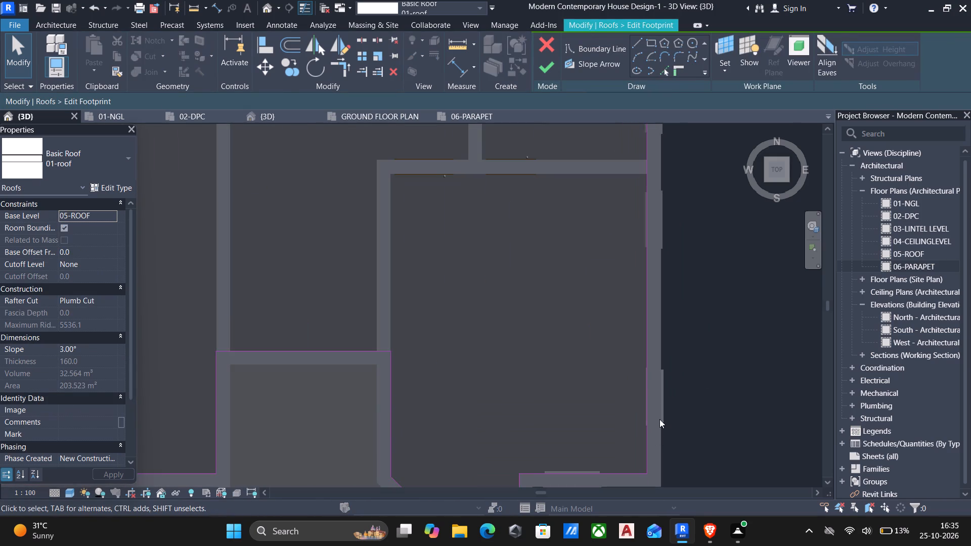
scroll(657, 397, "down", 7)
middle_click_drag(590, 257, 589, 347)
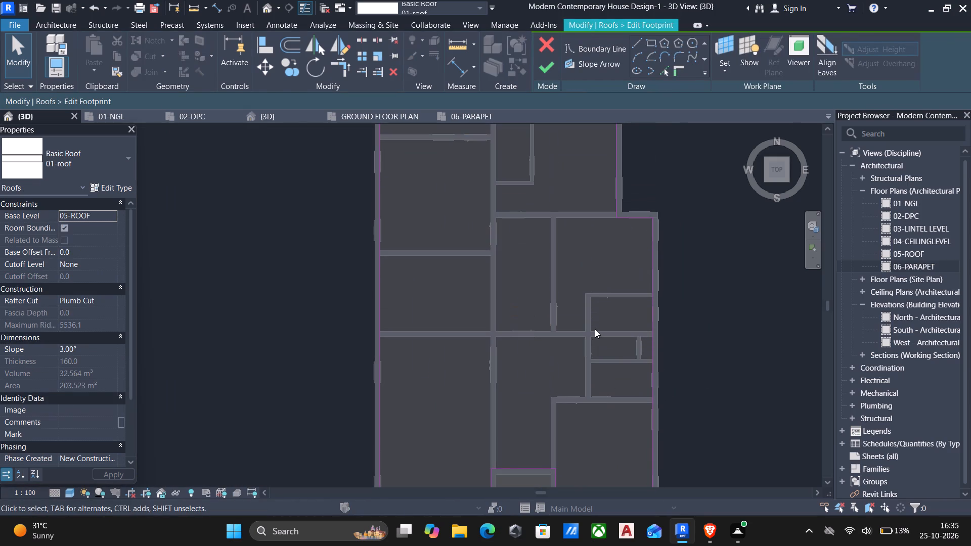
left_click(548, 69)
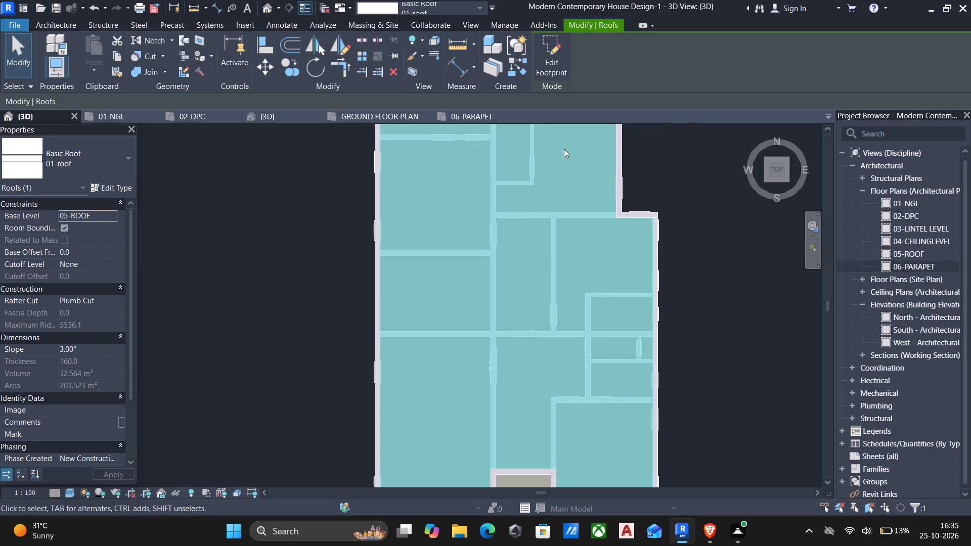
From a straight front view, create an in-place model in the Casework category with the default name and begin an extrusion.
scroll(559, 197, "down", 5)
left_click(267, 6)
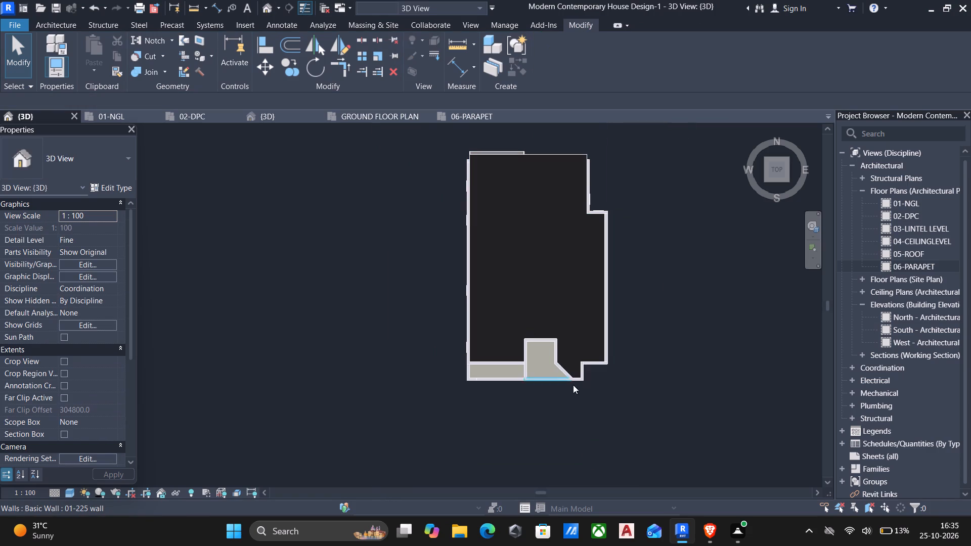
middle_click_drag(589, 393, 525, 252, "shift")
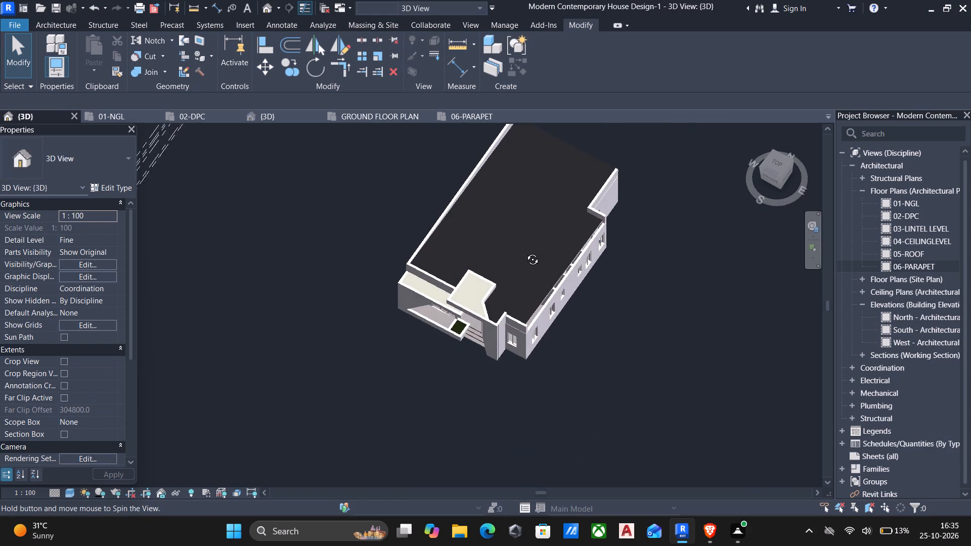
middle_click_drag(525, 252, 584, 100, "shift")
scroll(603, 277, "up", 5)
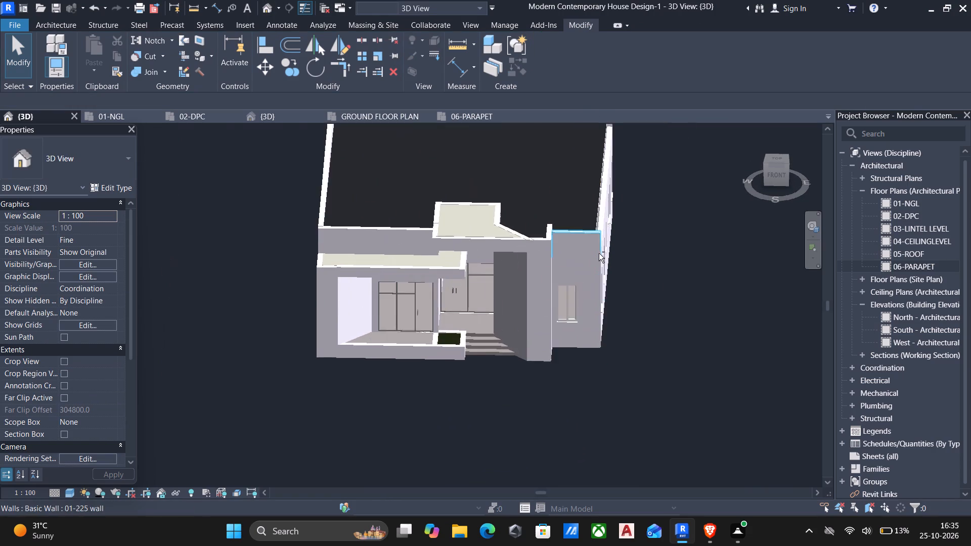
middle_click_drag(598, 253, 594, 174, "shift")
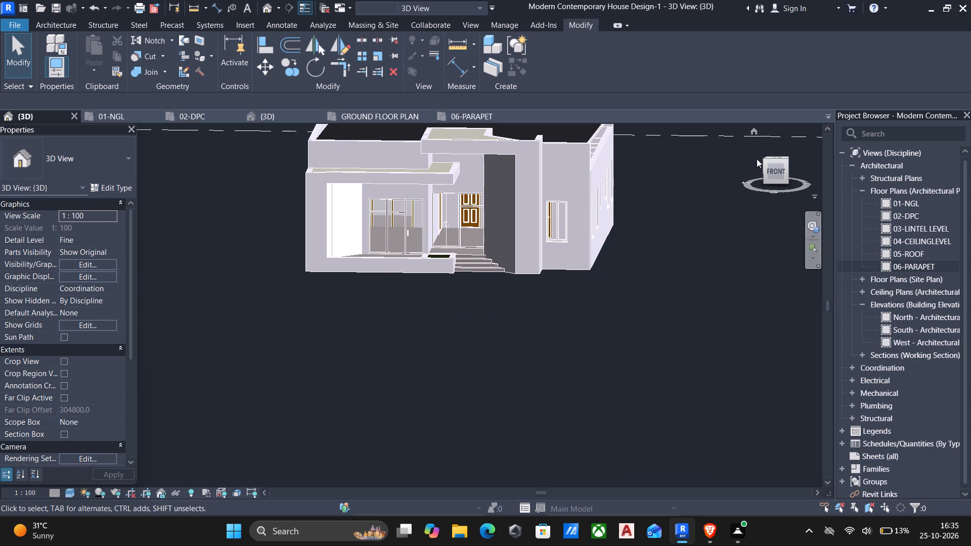
left_click(770, 165)
left_click(45, 22)
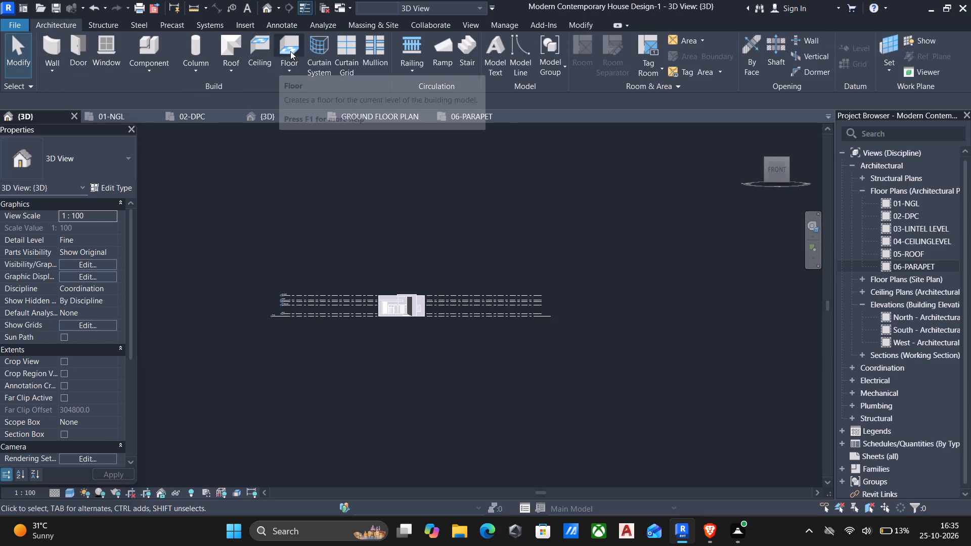
left_click(155, 73)
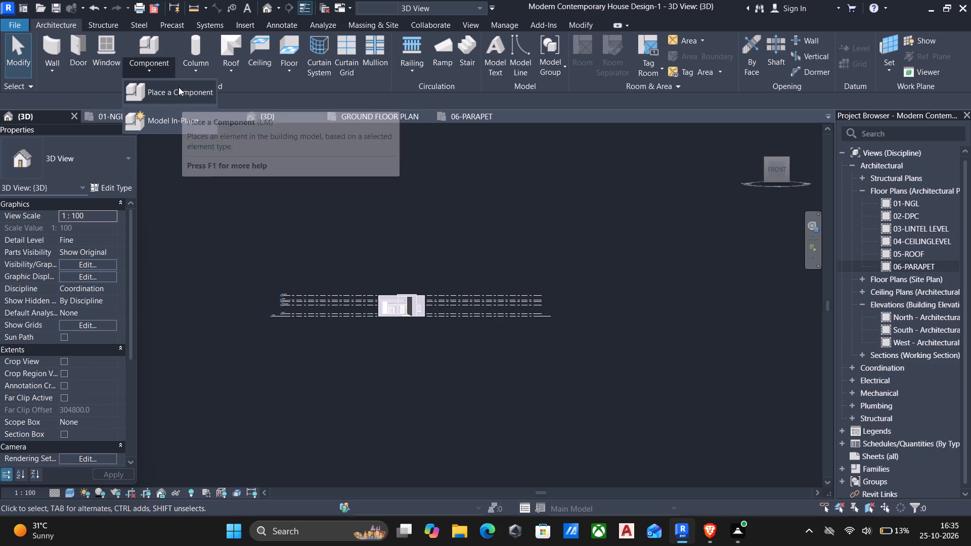
left_click(169, 112)
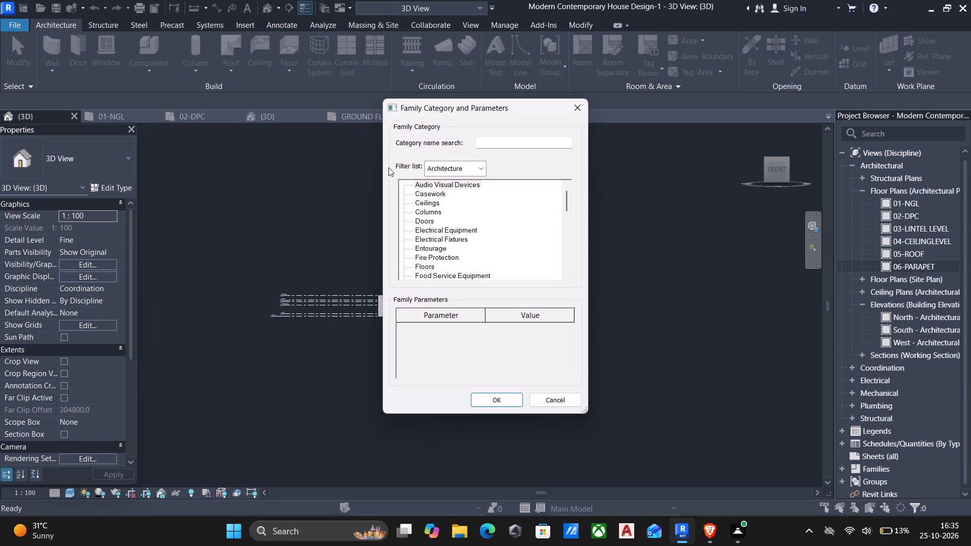
left_click(424, 191)
left_click(485, 396)
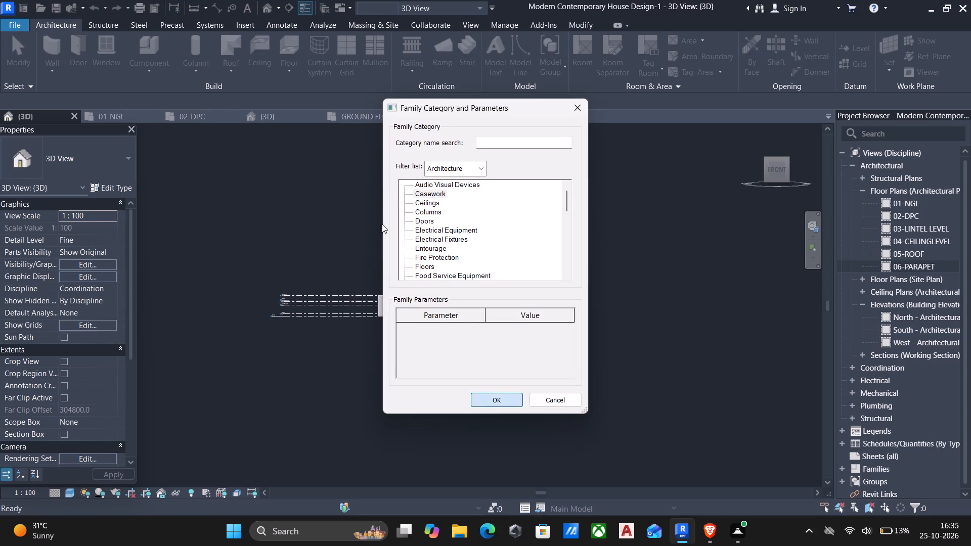
left_click(479, 289)
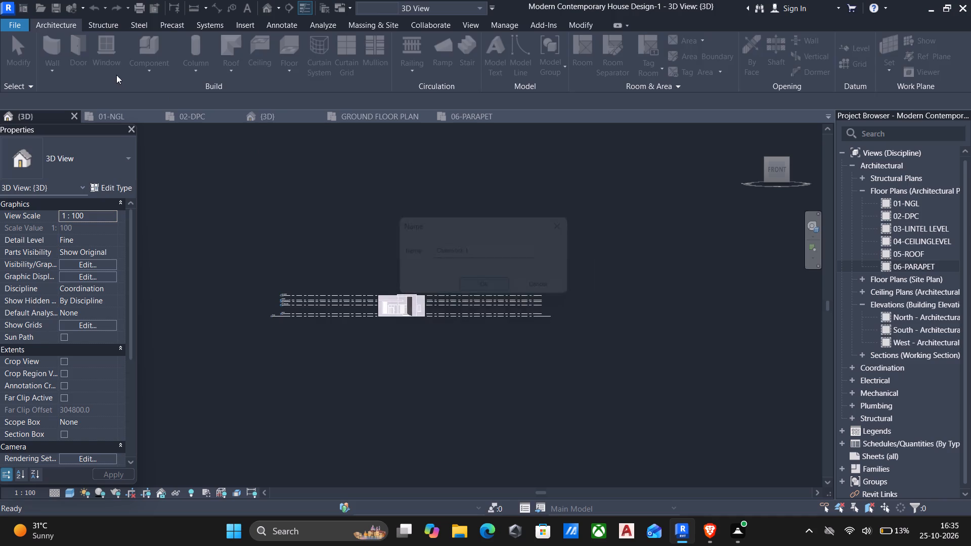
left_click(104, 47)
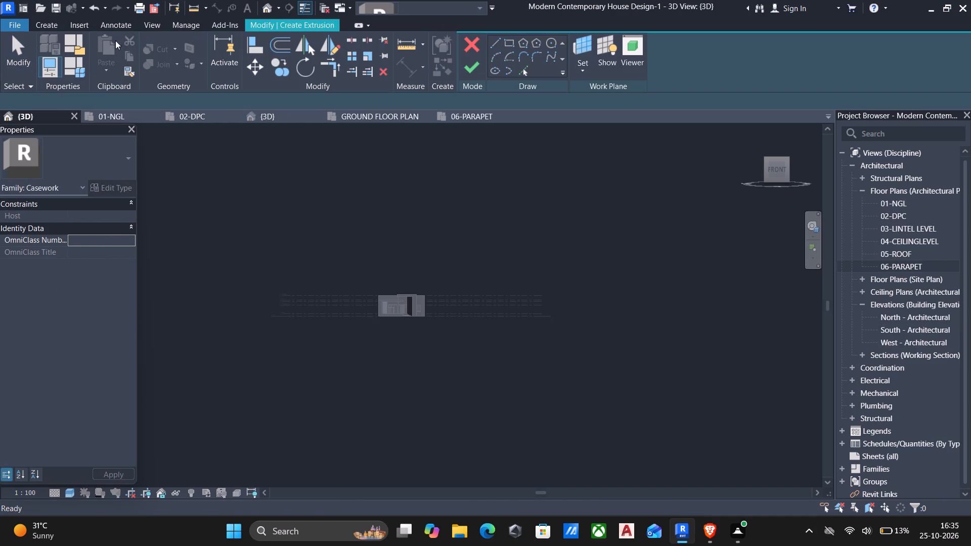
Set the extrusion's work plane to the face of the front wall containing the narrow window at the east end.
left_click(573, 70)
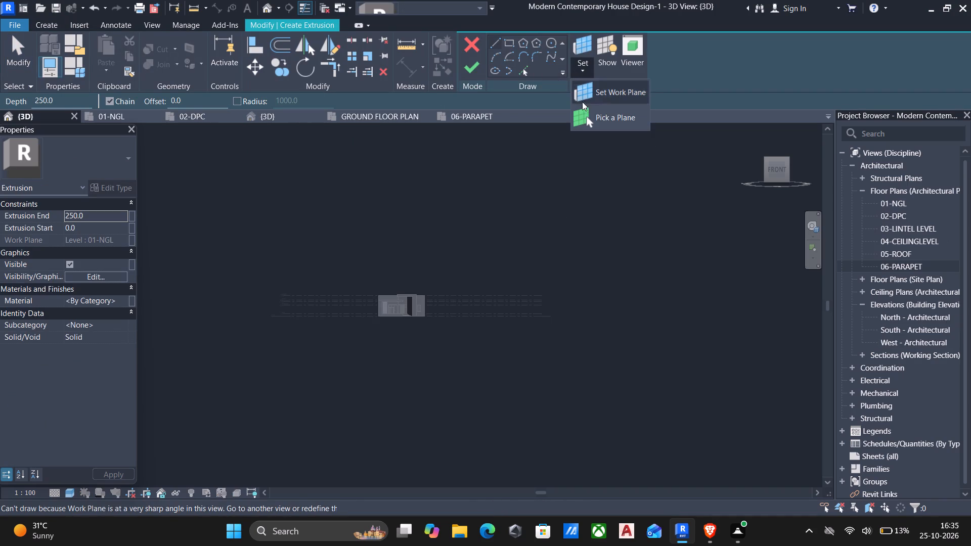
left_click(604, 117)
scroll(433, 305, "up", 3)
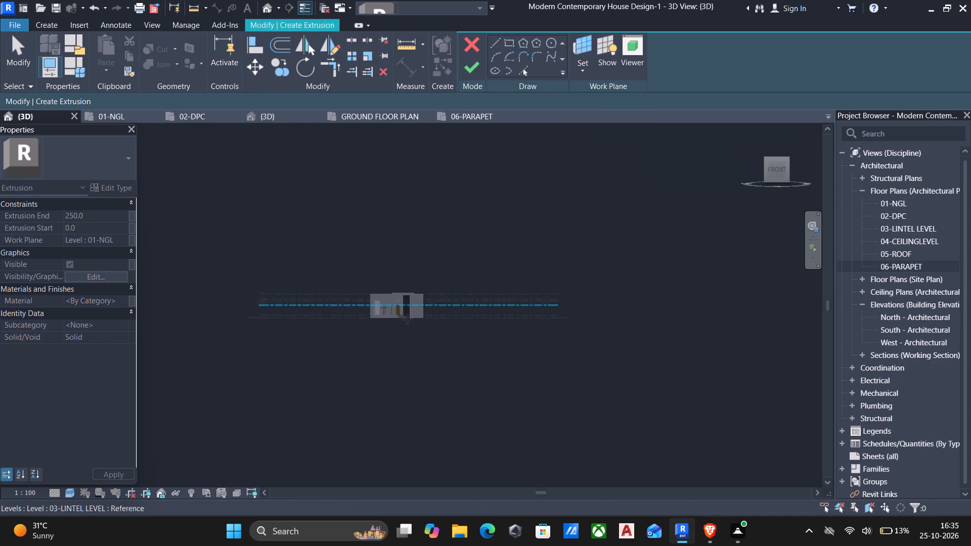
scroll(407, 319, "up", 8)
scroll(433, 271, "up", 6)
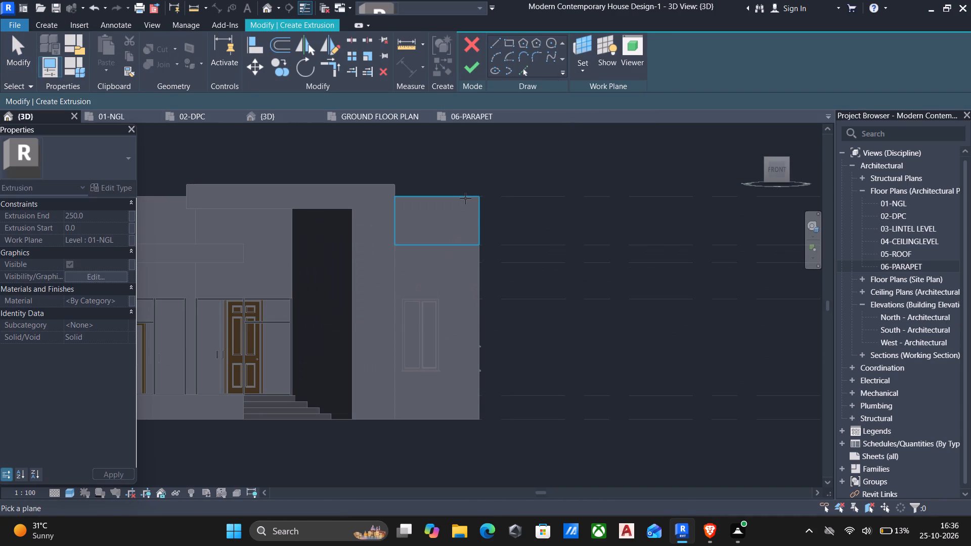
left_click(477, 263)
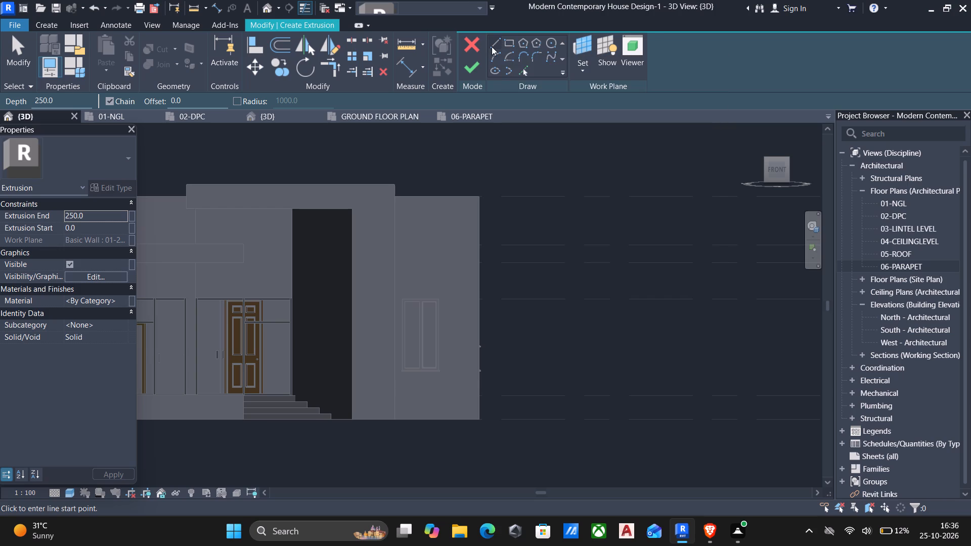
Sketch the outer profile lines on the front wall: 2100 mm along the top, 5550 mm down the east edge and 2100 mm along the base.
scroll(496, 48, "up", 4)
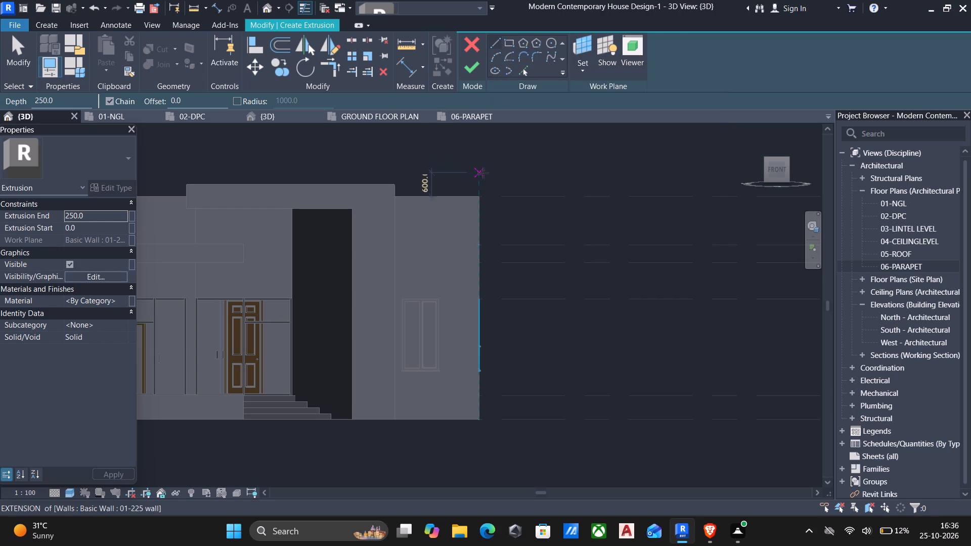
middle_click_drag(483, 174, 507, 168)
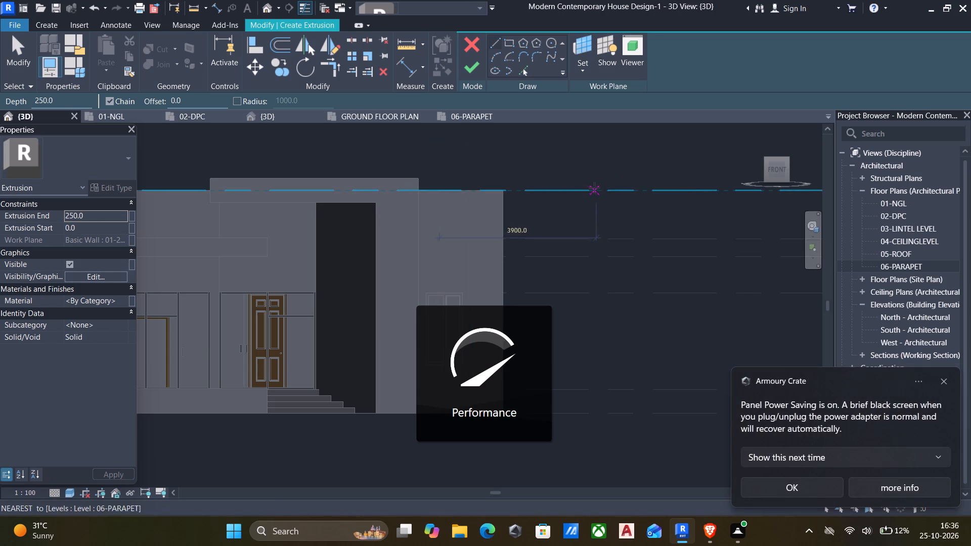
scroll(425, 208, "up", 2)
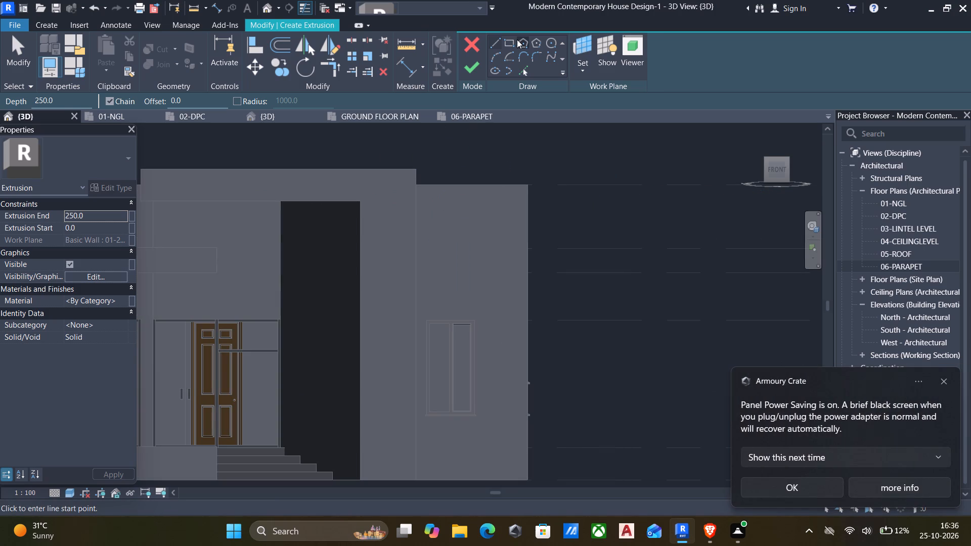
scroll(433, 191, "up", 3)
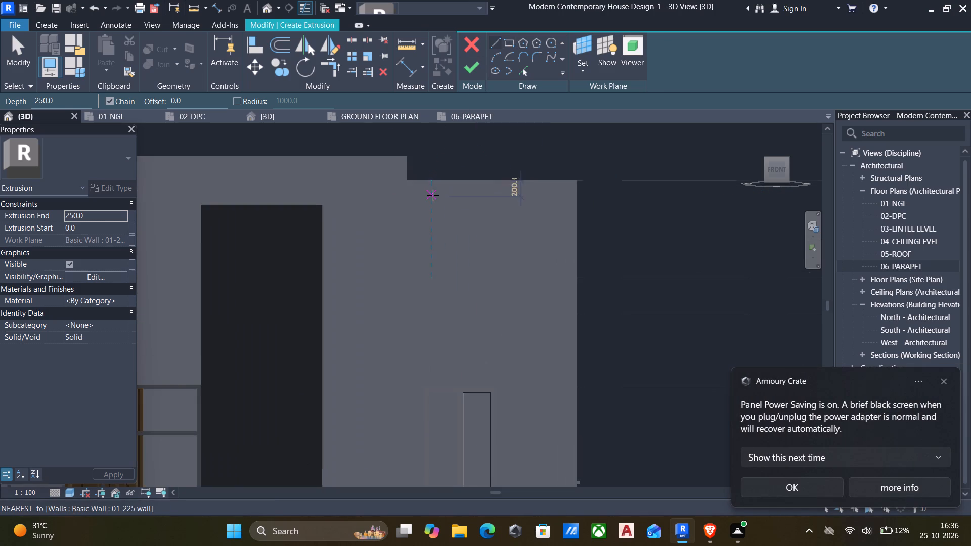
left_click(411, 181)
left_click(577, 183)
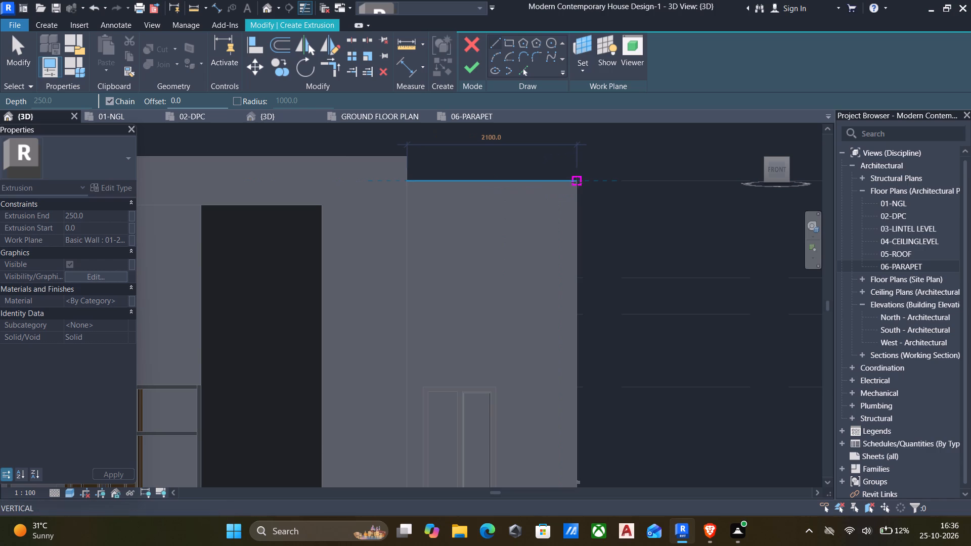
scroll(566, 227, "down", 4)
middle_click_drag(565, 266, 564, 227)
scroll(576, 261, "down", 1)
middle_click_drag(575, 264, 577, 177)
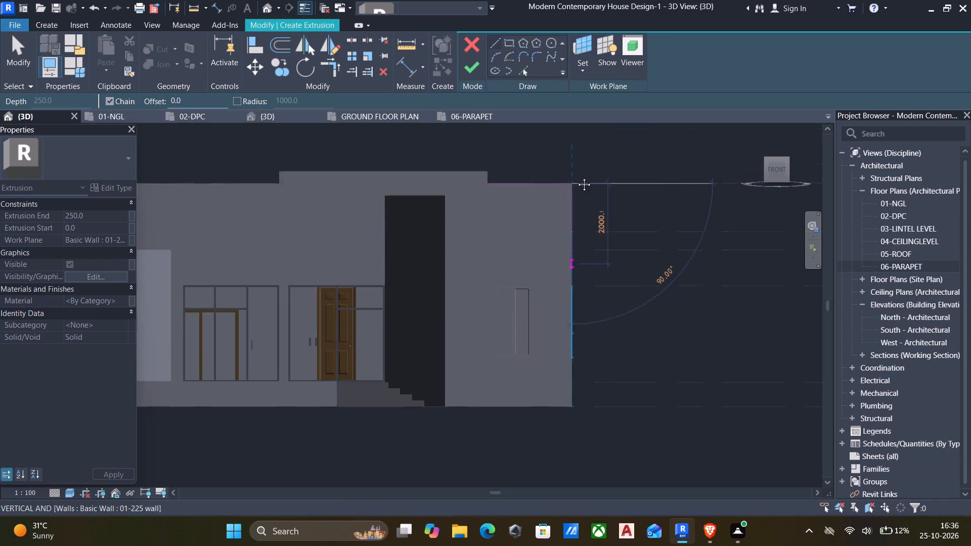
middle_click_drag(577, 177, 577, 159)
left_click(575, 302)
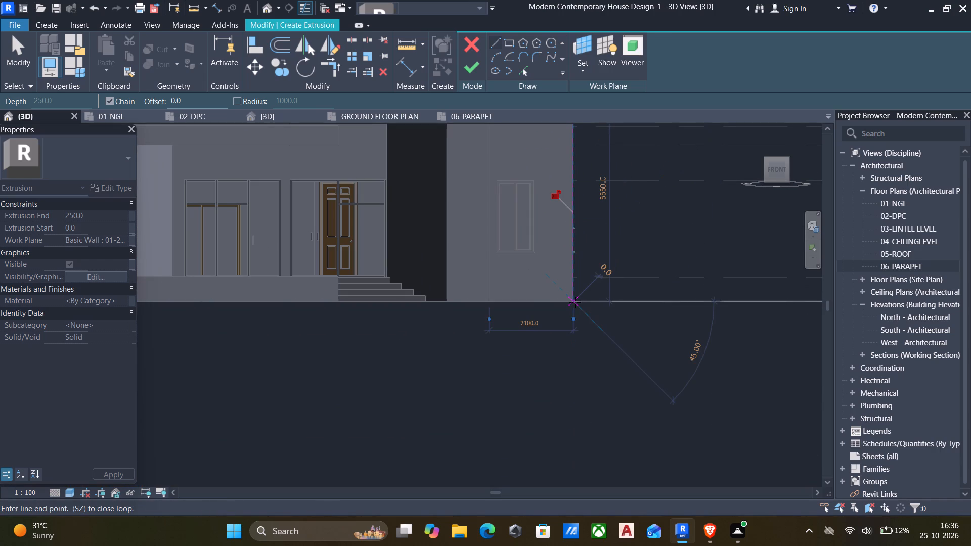
scroll(574, 302, "up", 5)
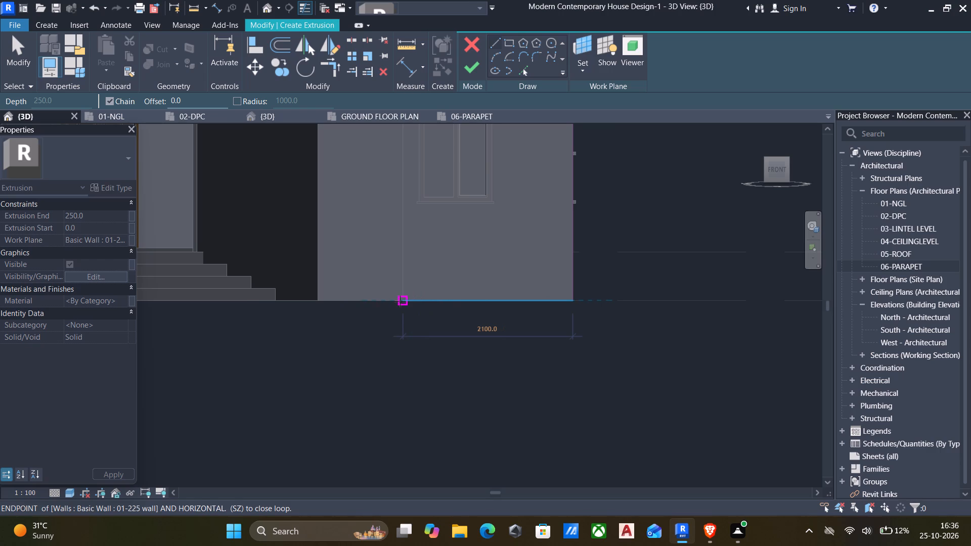
left_click(400, 301)
key("Escape")
Sketch the inner profile lines: 1000 mm down the west edge, across above the window, and down just past its east side.
scroll(414, 308, "down", 4)
middle_click_drag(420, 316, 408, 424)
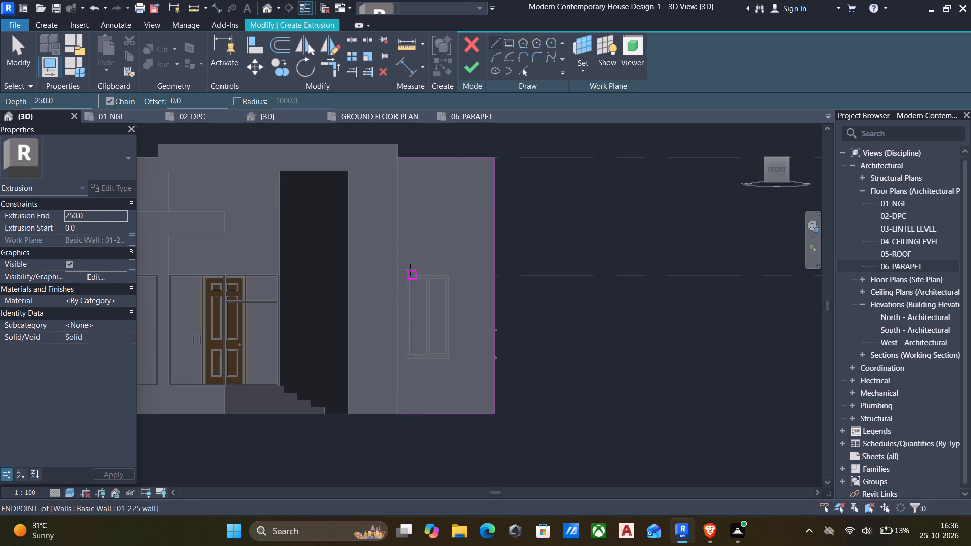
left_click(395, 155)
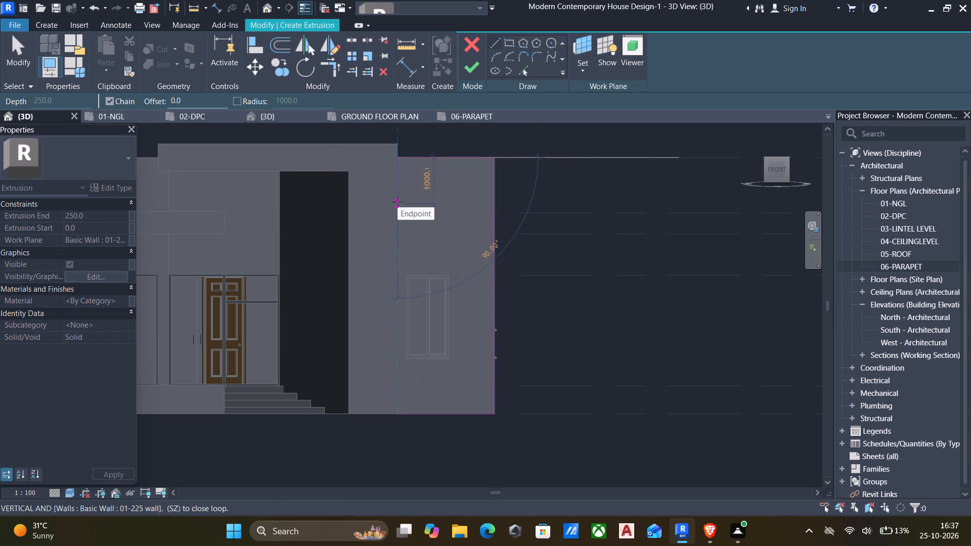
left_click(398, 202)
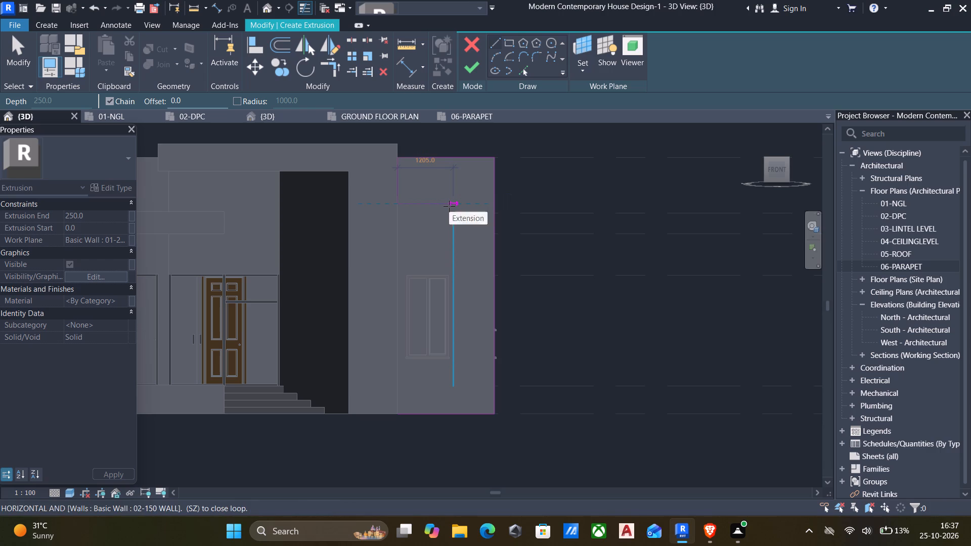
left_click(447, 206)
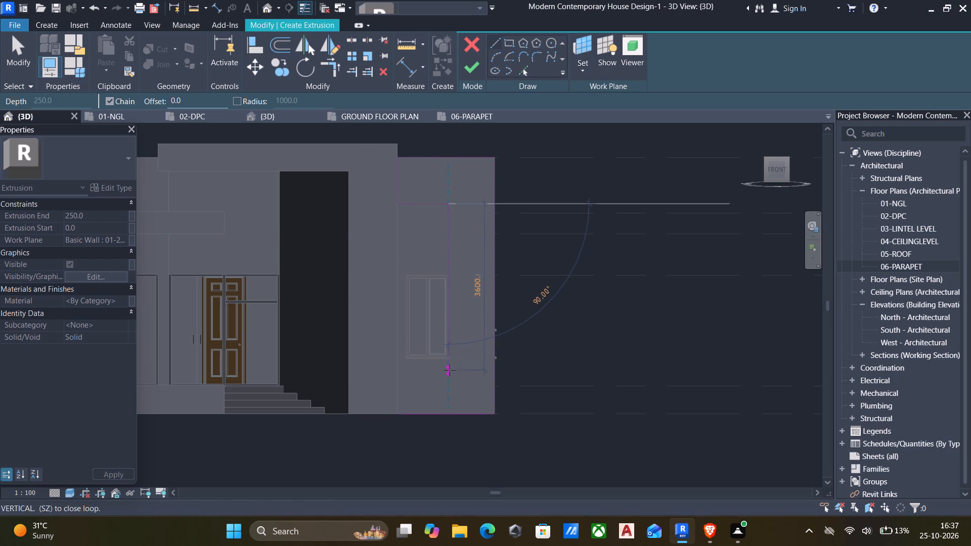
left_click(449, 377)
key("Escape")
scroll(434, 315, "up", 4)
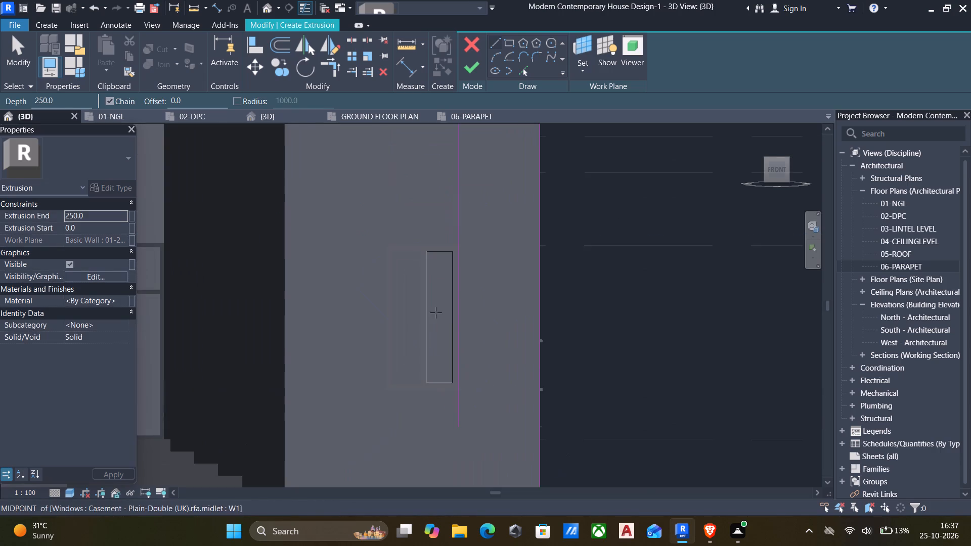
key("Escape")
Trim the inner vertical line to the base line and clean up the remaining inner corners to close the inverted-L profile.
scroll(455, 324, "up", 6)
scroll(456, 294, "down", 6)
middle_click_drag(450, 360, 452, 326)
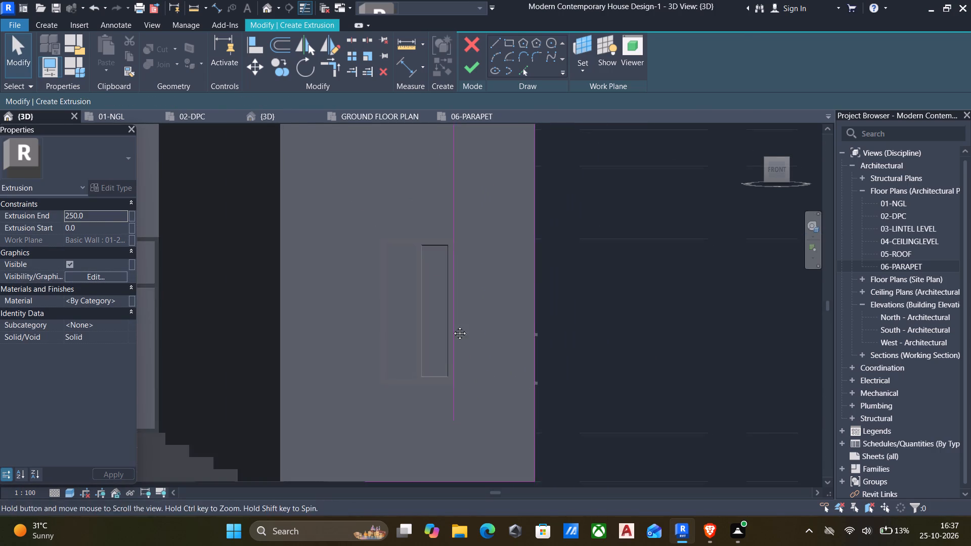
middle_click_drag(452, 326, 464, 284)
type("tr")
left_click(488, 406)
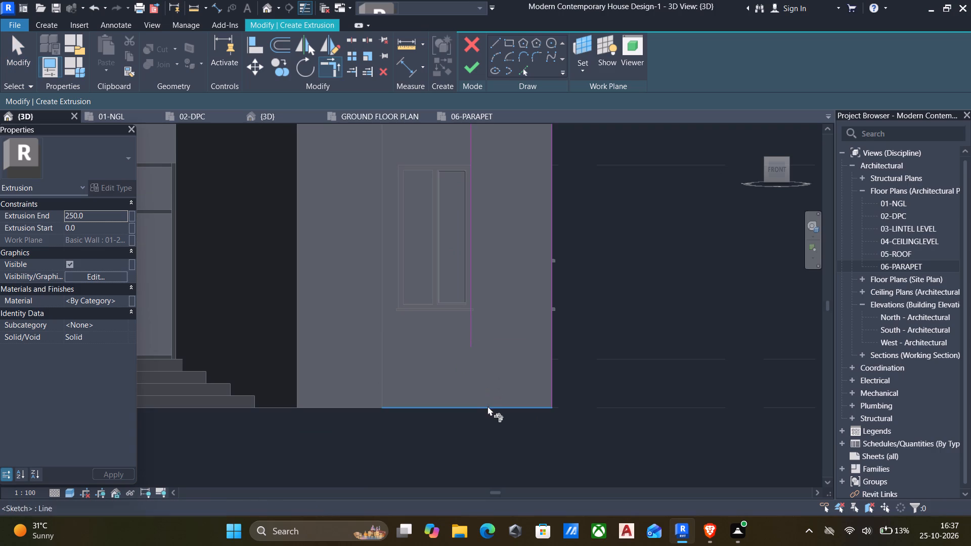
left_click(468, 289)
scroll(478, 276, "down", 2)
middle_click_drag(477, 282, 482, 434)
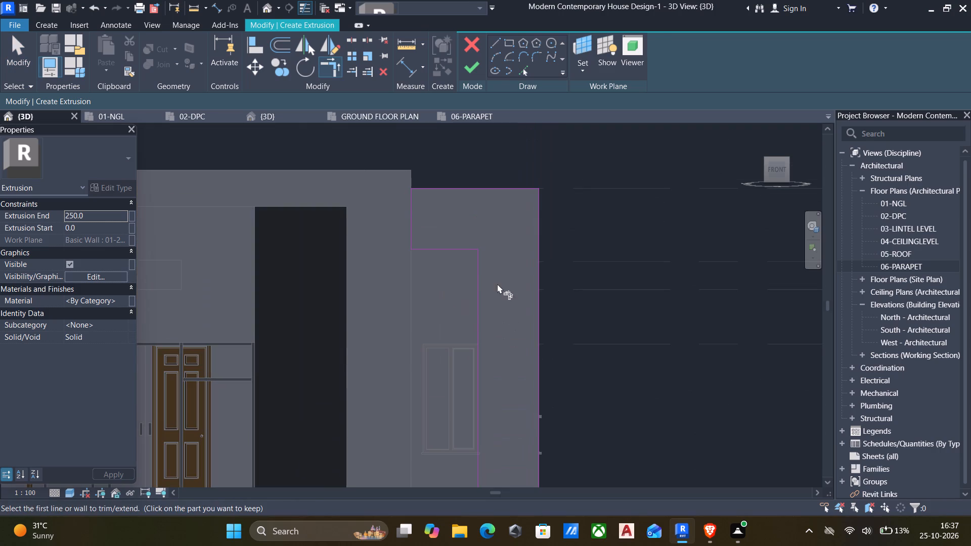
left_click(480, 281)
left_click(457, 246)
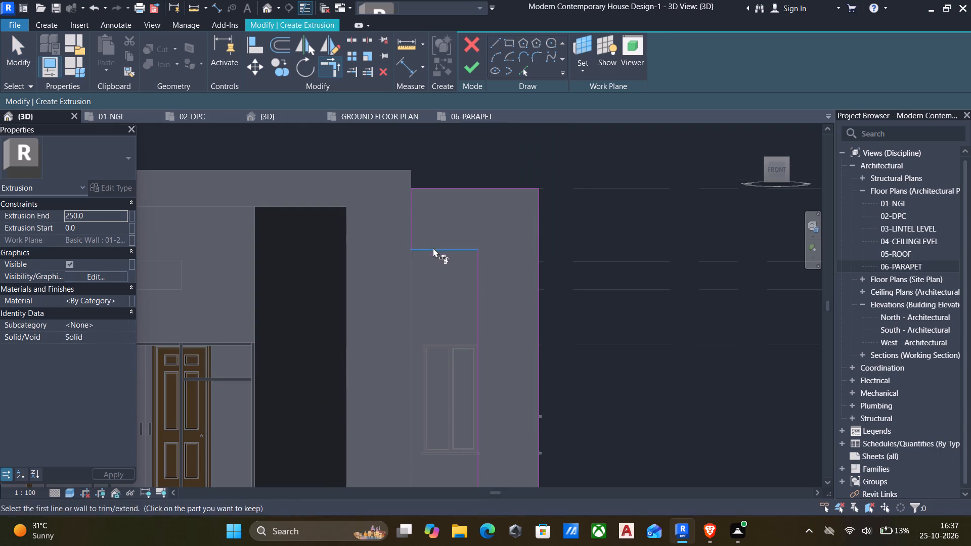
left_click(432, 249)
left_click(412, 219)
scroll(465, 263, "down", 5)
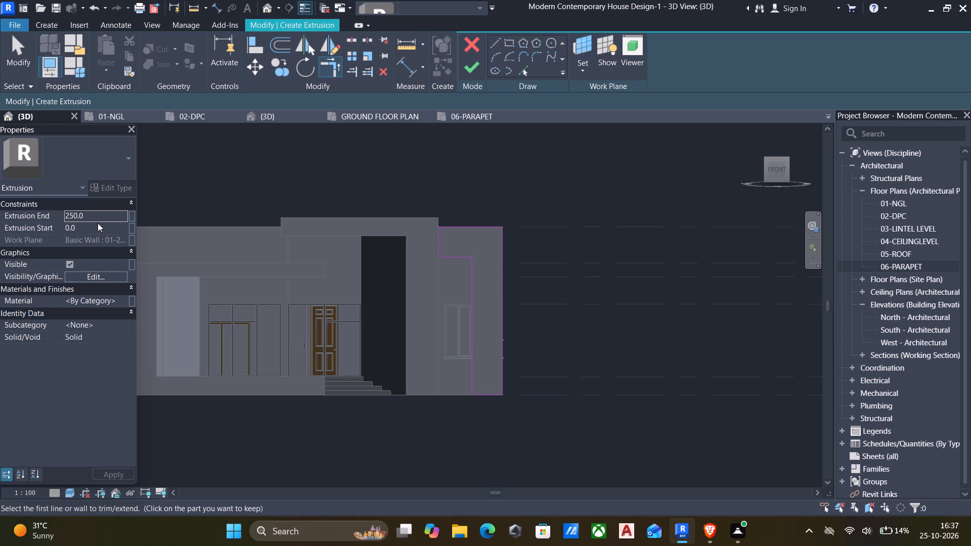
Set the extrusion end of the inverted-L profile to 75 mm.
left_click(104, 210)
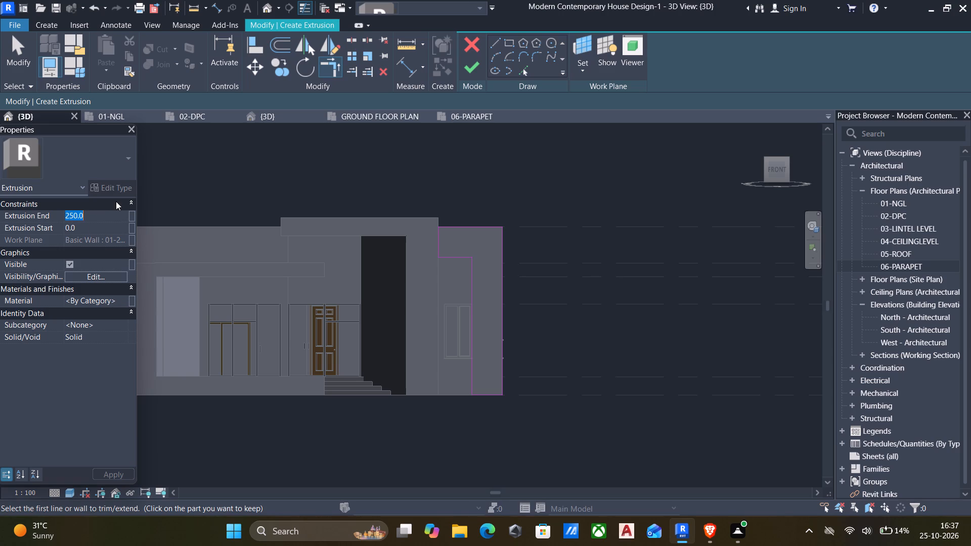
type("75")
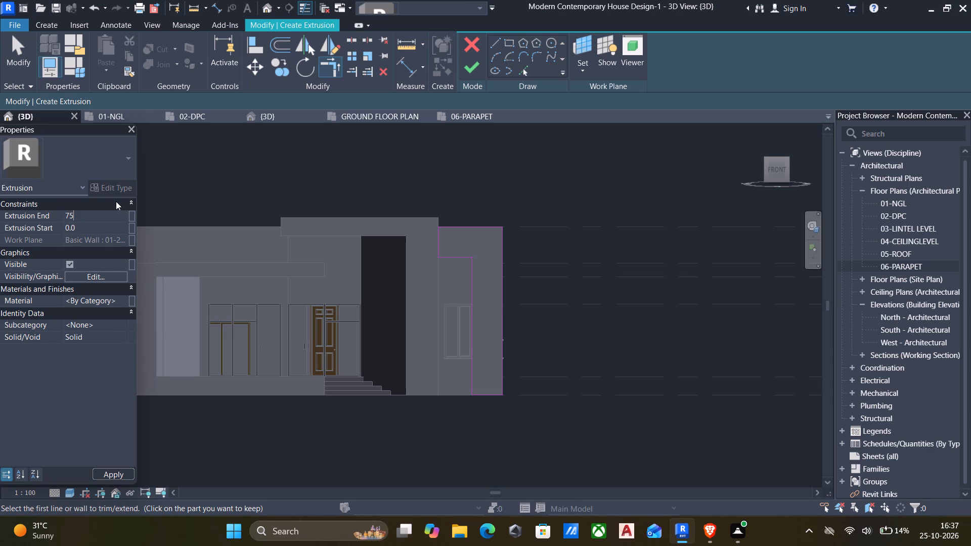
left_click(118, 297)
left_click(122, 294)
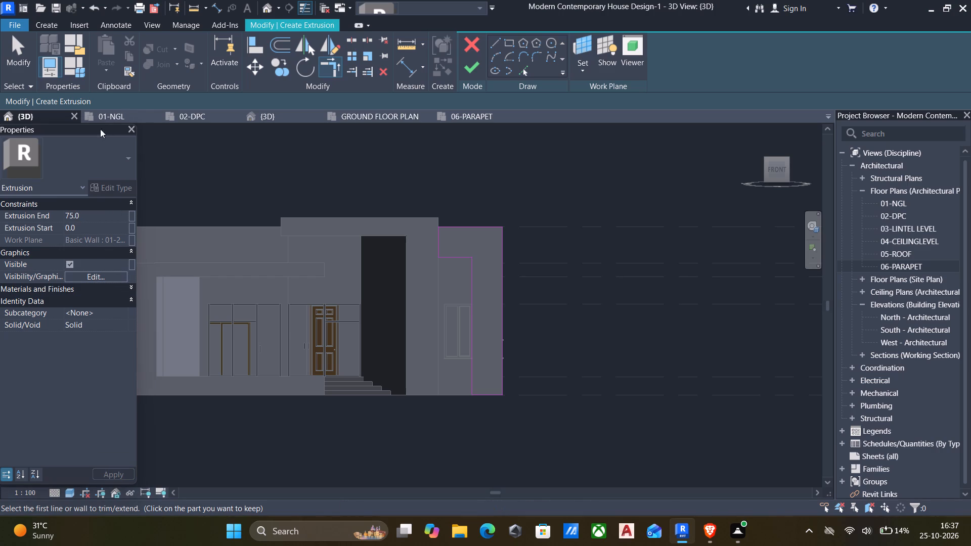
Duplicate the material 00-roof shit from the extrusion's material setting and name the copy 01-duck material.
left_click(113, 289)
left_click(113, 297)
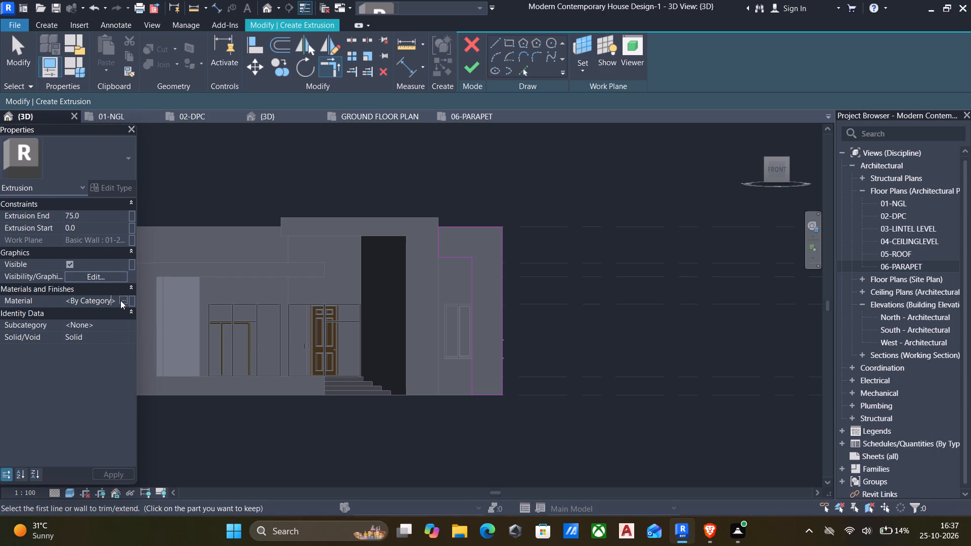
left_click(120, 300)
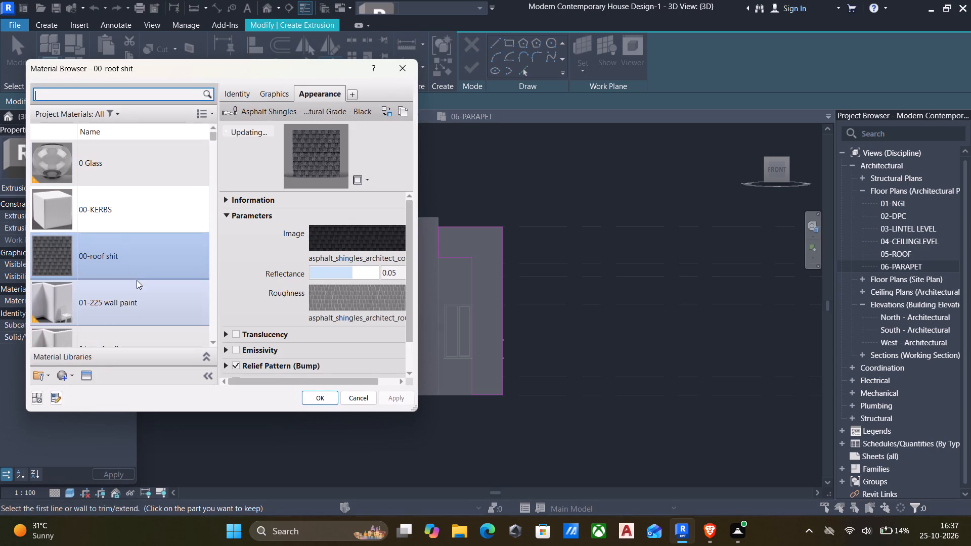
right_click(140, 245)
left_click(214, 268)
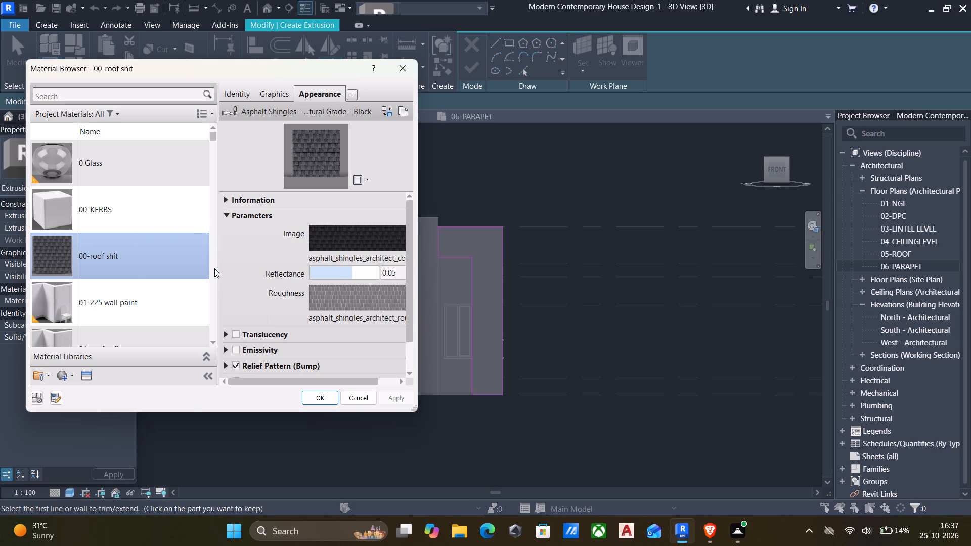
key("BackSpace")
type("01-")
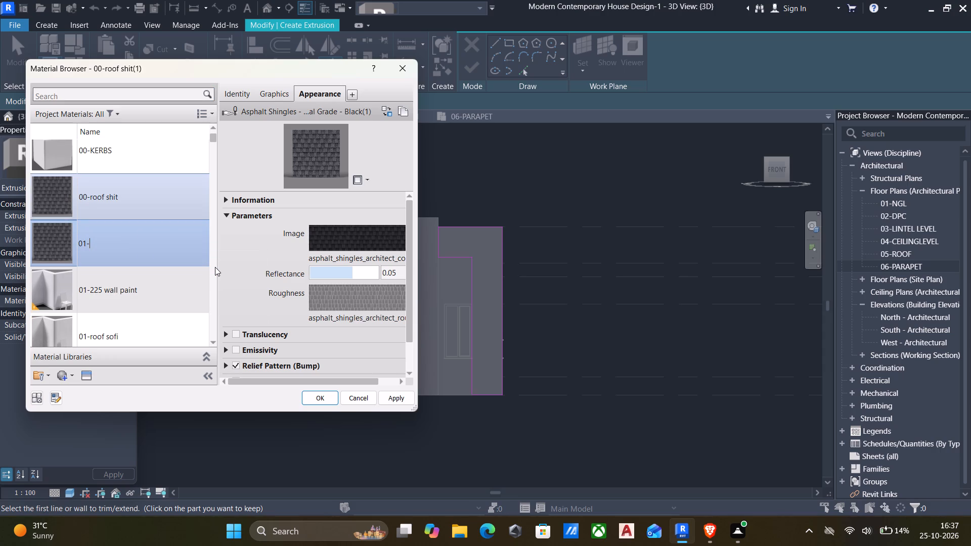
type("duck matre")
key("BackSpace")
key("BackSpace")
type("erial")
left_click(399, 398)
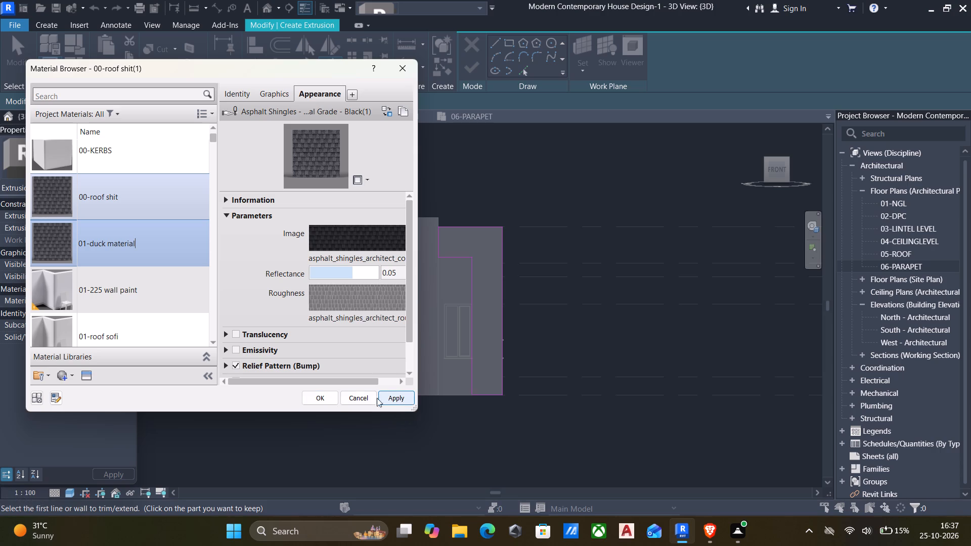
Replace the appearance of 01-duck material with the matte Gray wall paint asset and assign the material to the extrusion.
left_click(90, 378)
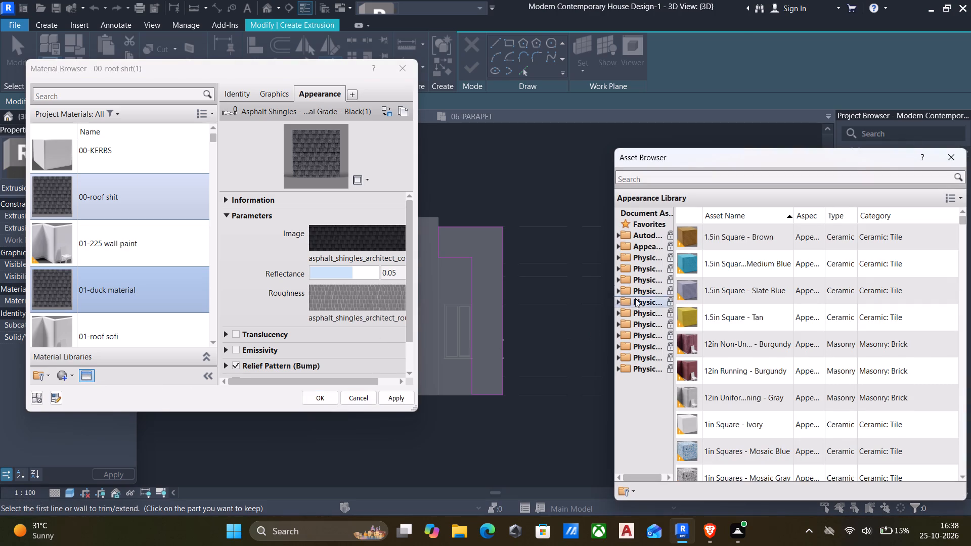
double_click(638, 250)
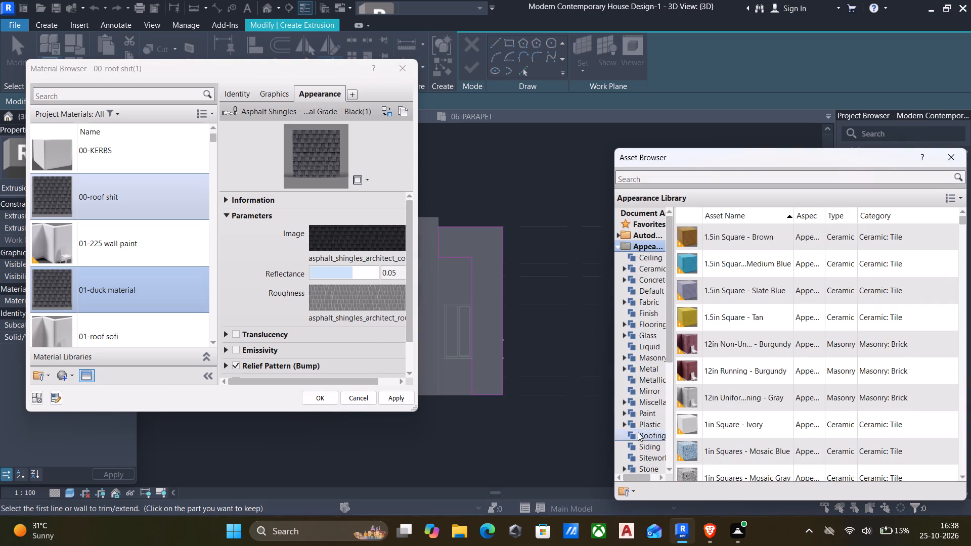
scroll(638, 436, "down", 3)
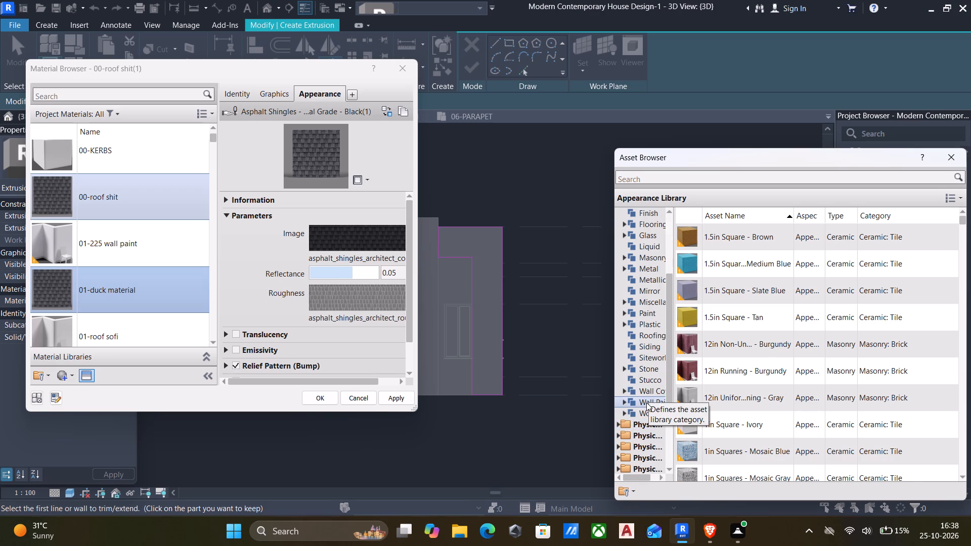
double_click(646, 404)
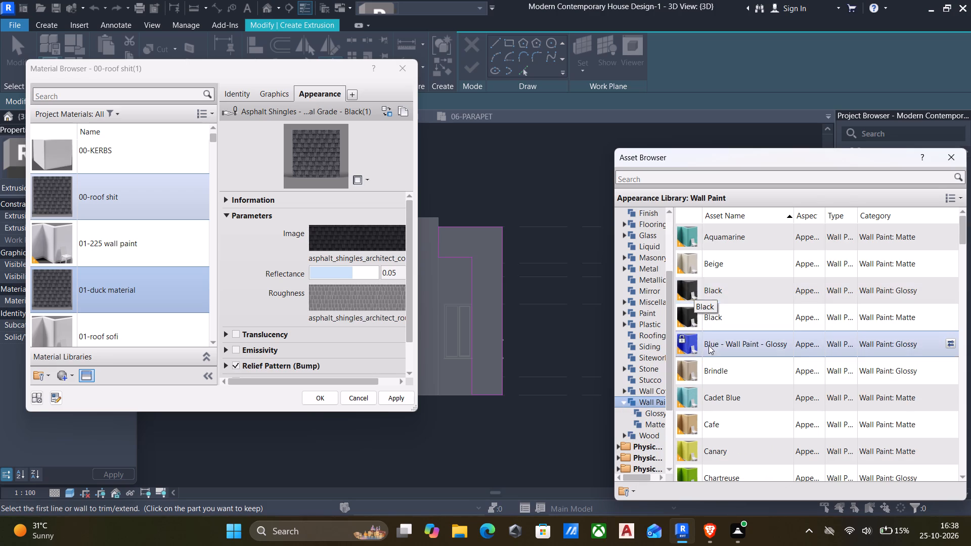
scroll(712, 352, "down", 20)
scroll(712, 352, "down", 20)
scroll(712, 352, "down", 1)
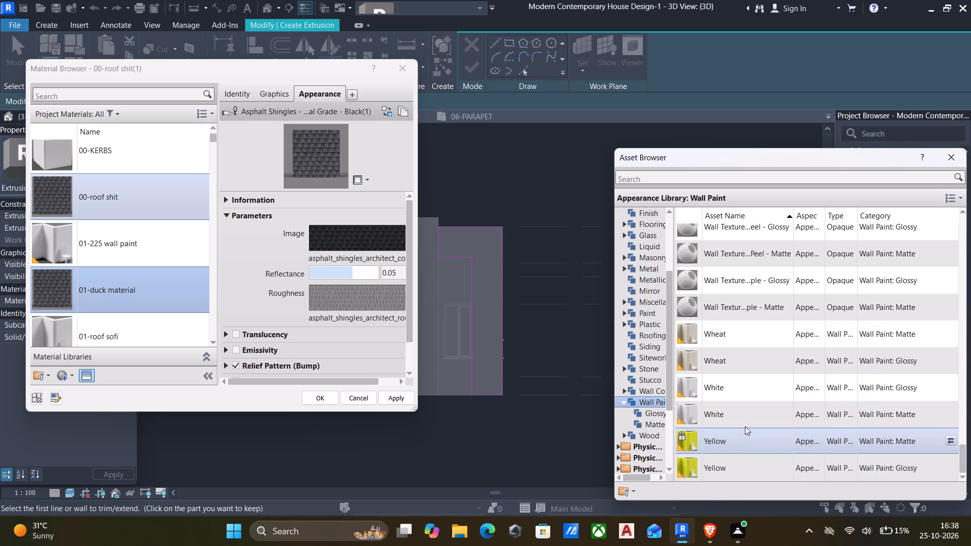
double_click(656, 402)
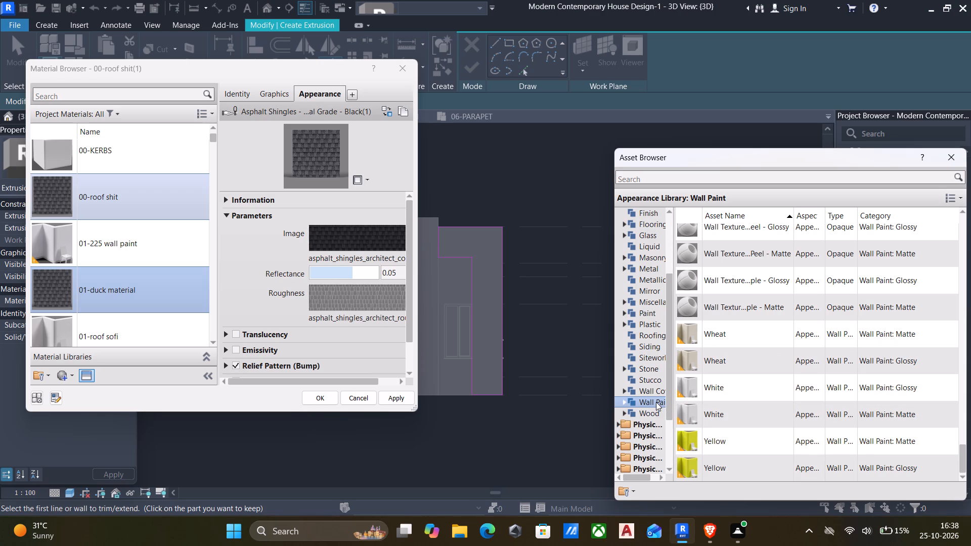
scroll(731, 400, "up", 16)
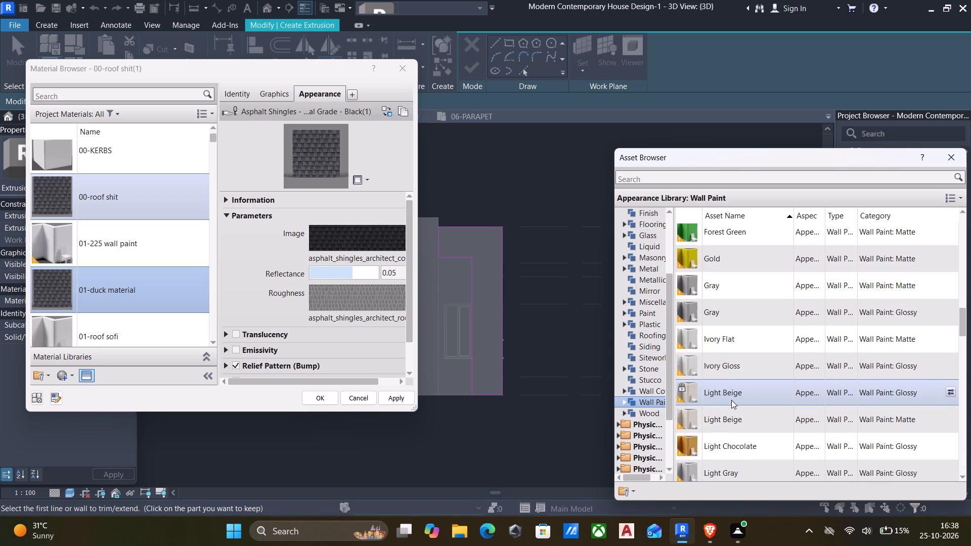
double_click(756, 293)
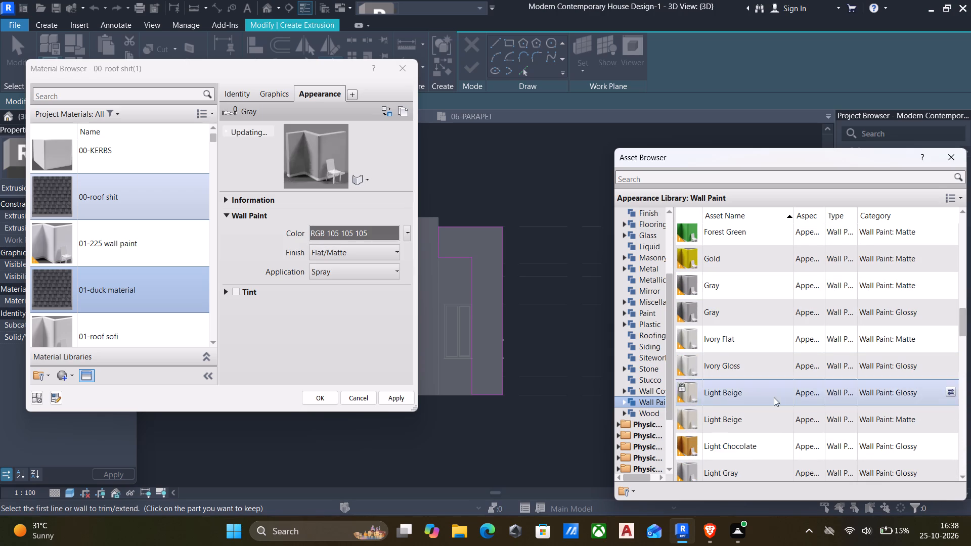
left_click(402, 402)
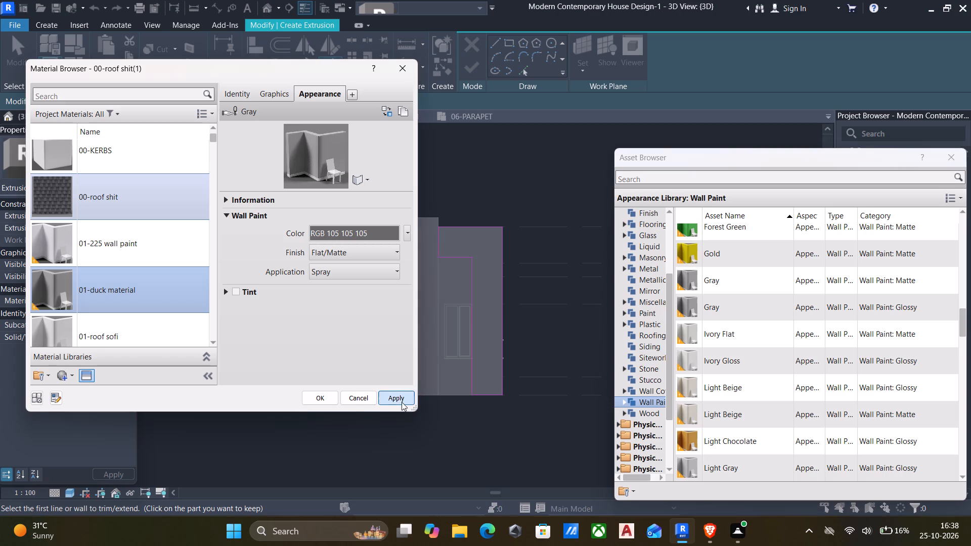
left_click(325, 399)
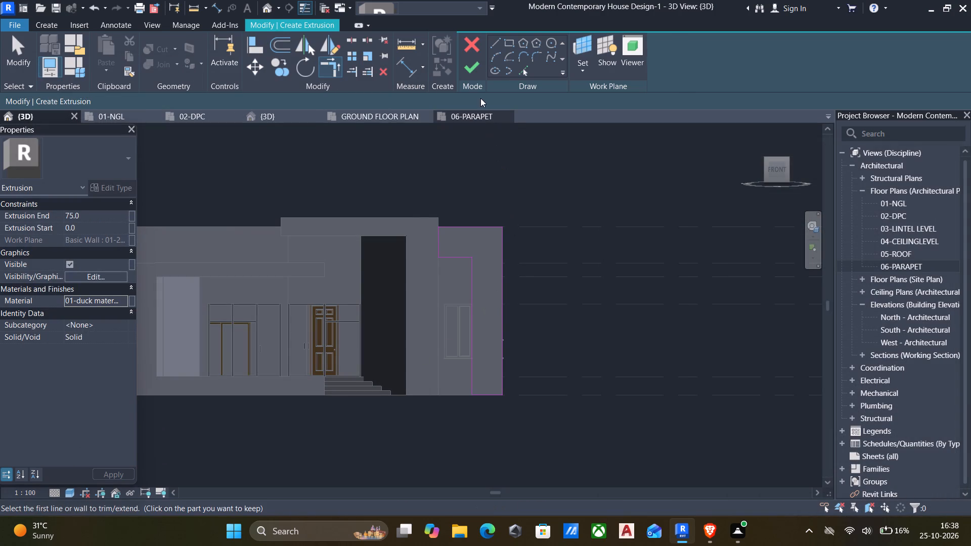
Complete the inverted-L extrusion sketch, check the band in 3D and finish the in-place model.
left_click(475, 62)
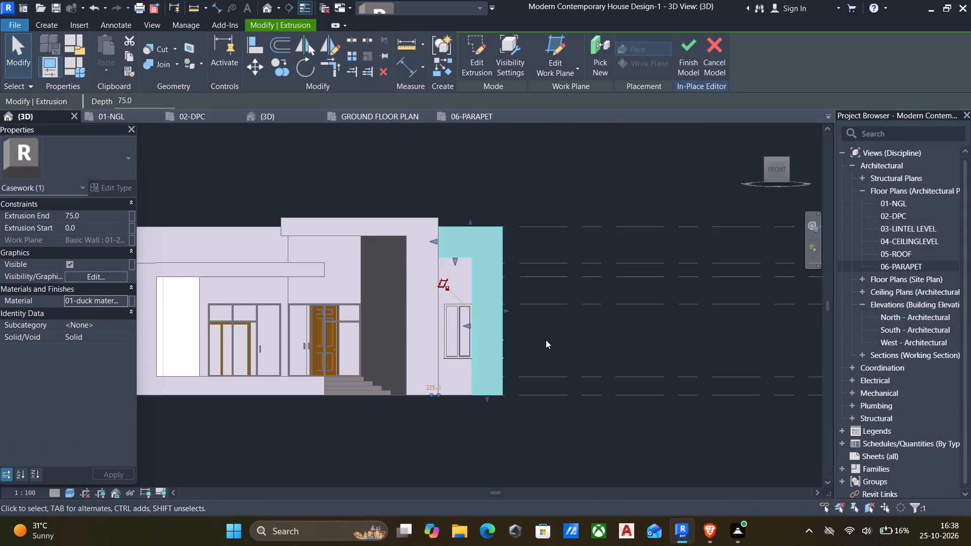
scroll(546, 346, "down", 4)
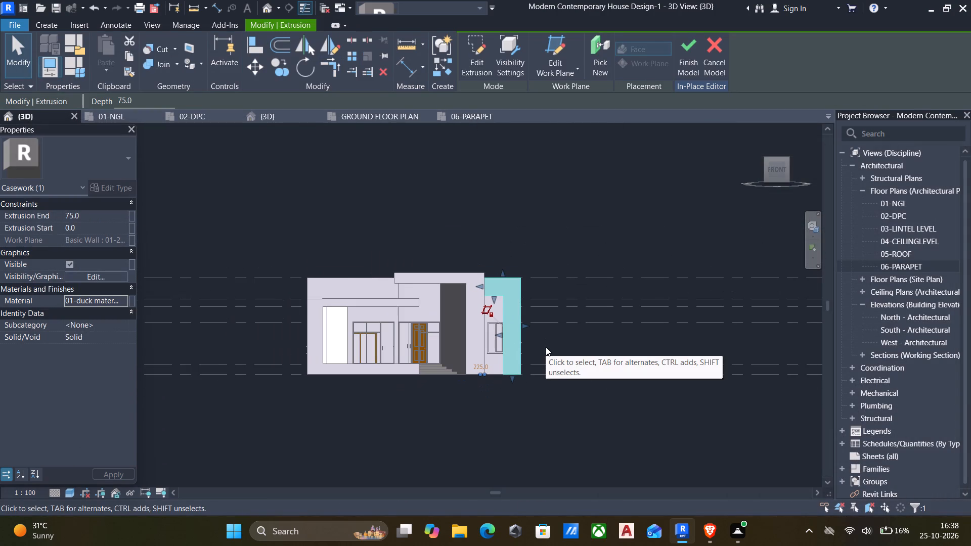
middle_click_drag(544, 348, 498, 416, "shift")
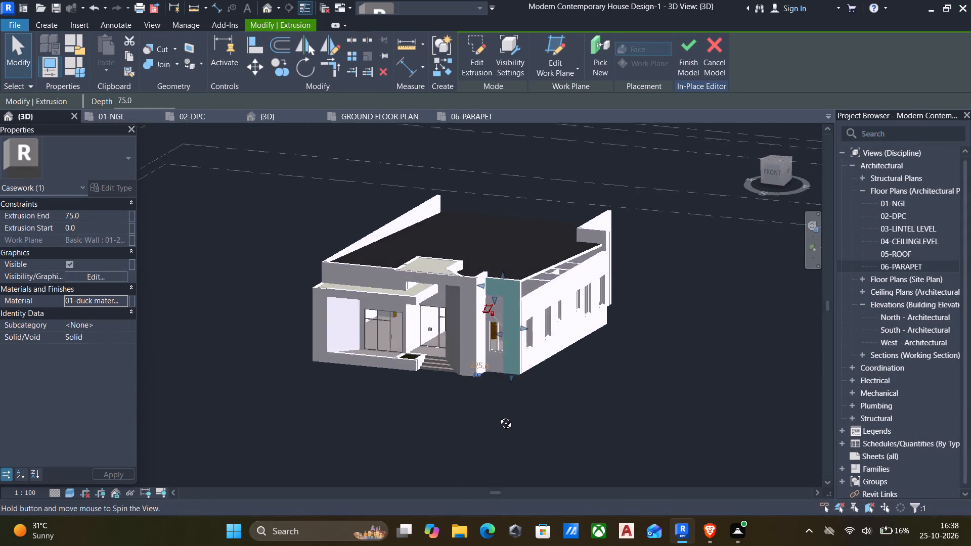
middle_click_drag(498, 416, 495, 423, "shift")
key("Escape")
scroll(489, 376, "up", 6)
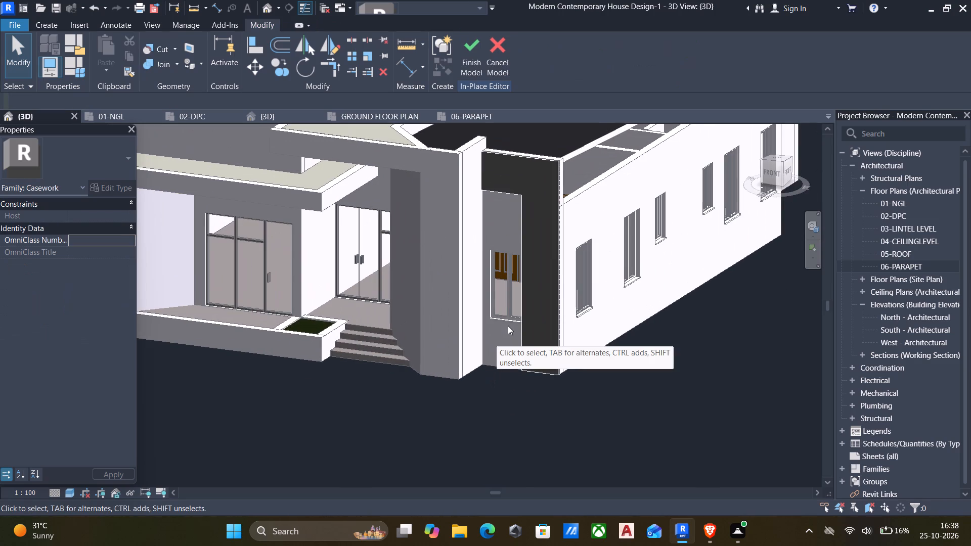
left_click(478, 47)
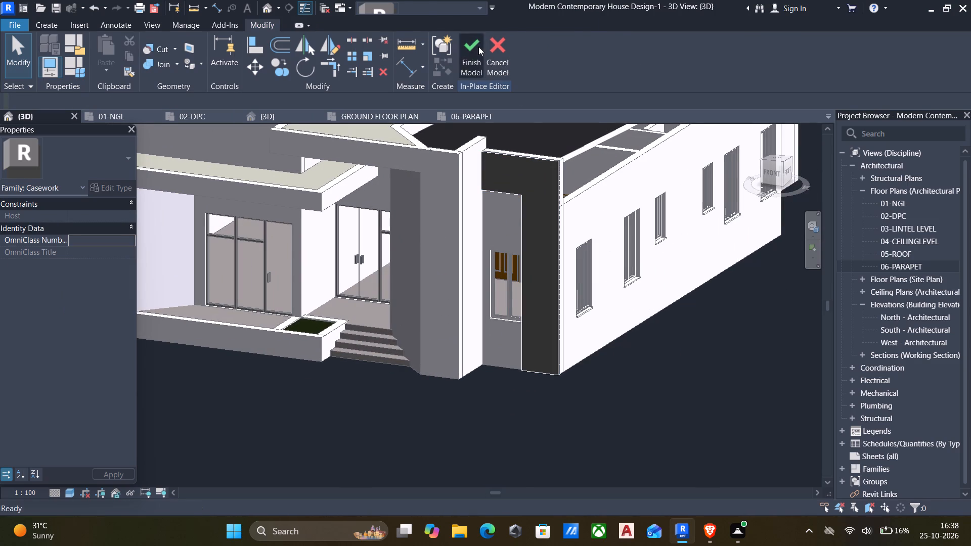
In the 02-DPC floor plan, align the west edge of the front window beside the band to the adjoining return wall's outer face.
double_click(884, 216)
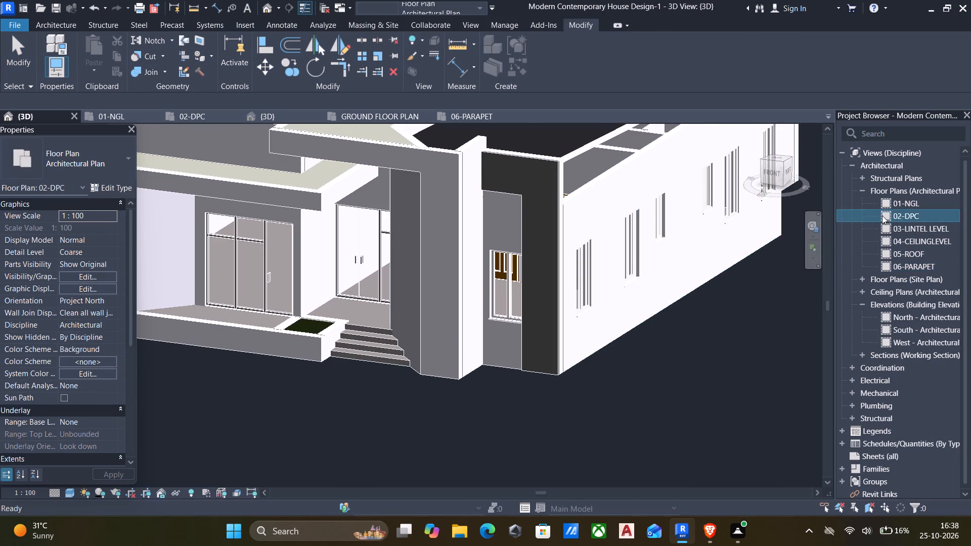
scroll(459, 460, "up", 7)
scroll(483, 371, "up", 9)
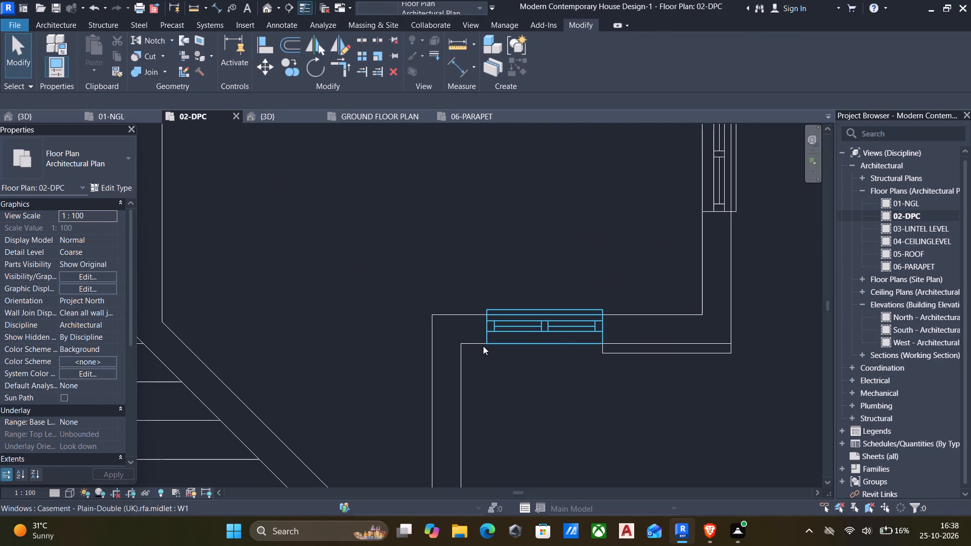
scroll(483, 346, "up", 1)
type("al")
scroll(457, 349, "up", 4)
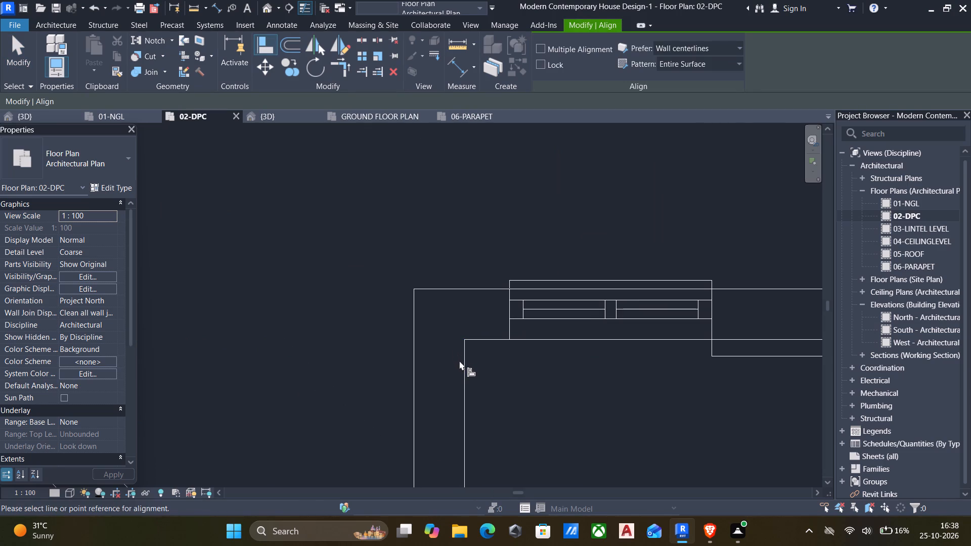
left_click(463, 370)
left_click(510, 309)
scroll(505, 335, "down", 6)
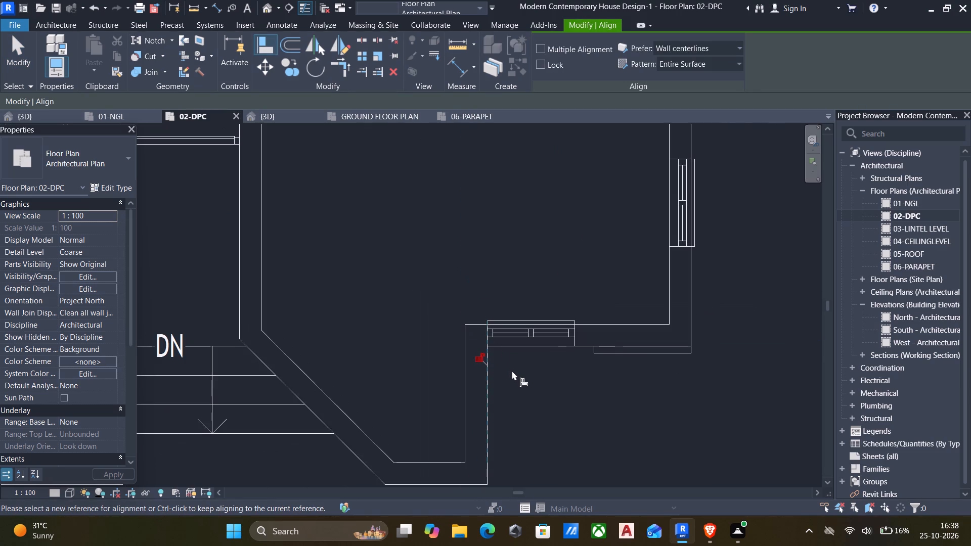
key("Escape")
key("Escape")
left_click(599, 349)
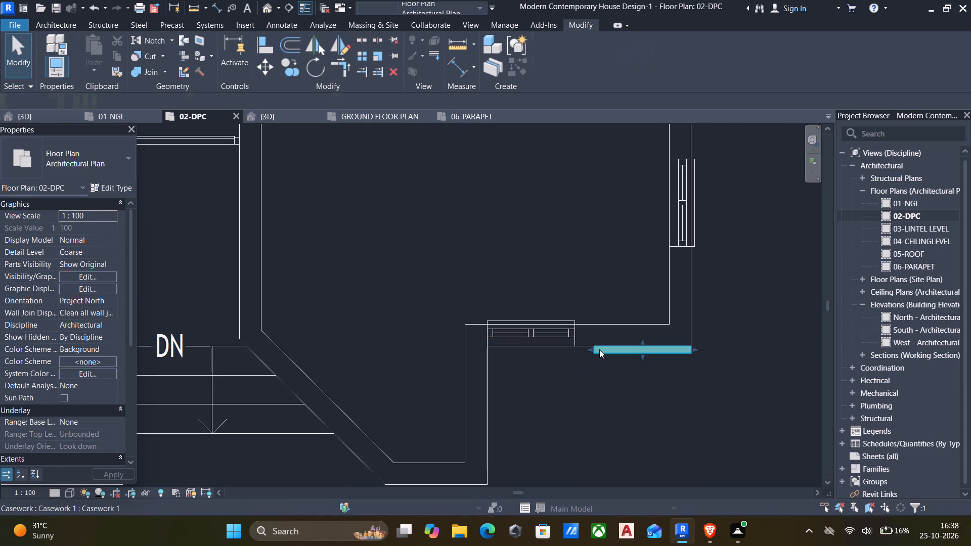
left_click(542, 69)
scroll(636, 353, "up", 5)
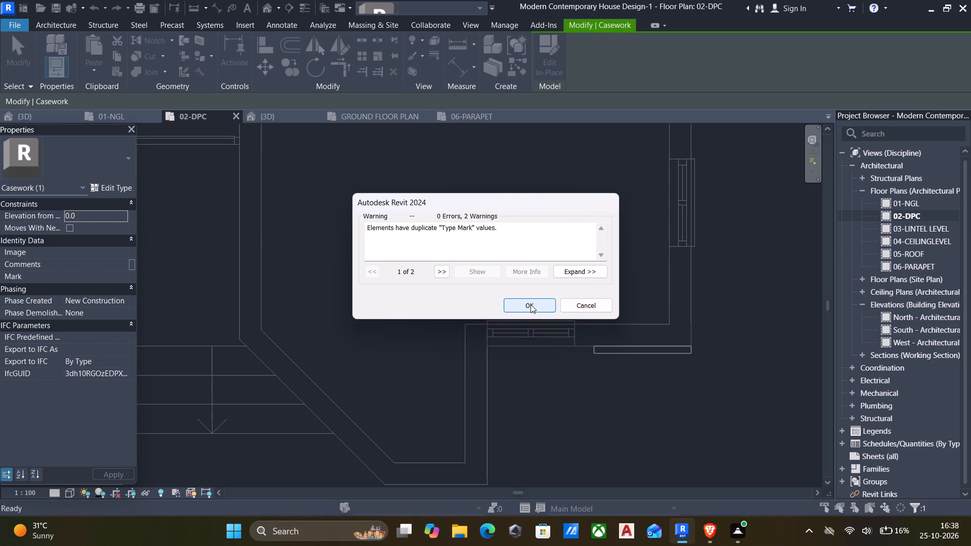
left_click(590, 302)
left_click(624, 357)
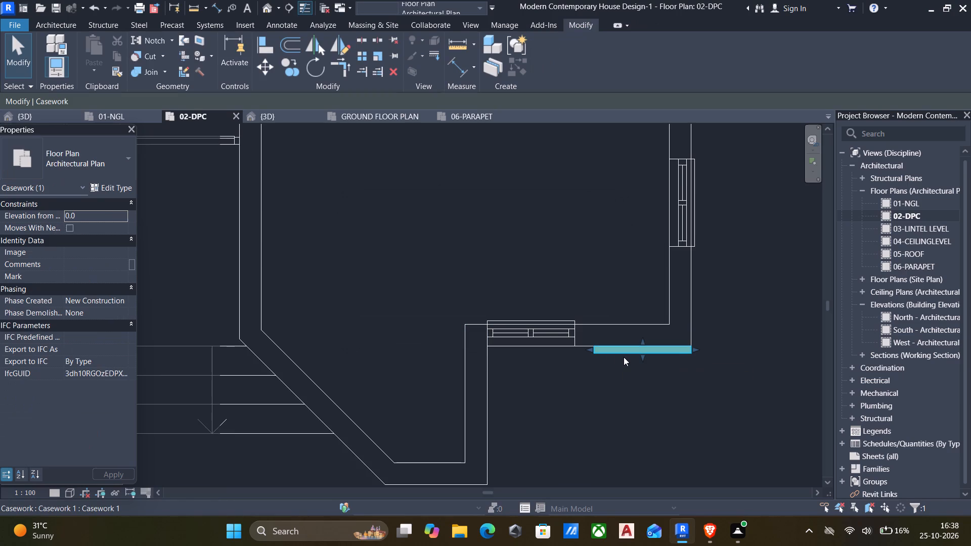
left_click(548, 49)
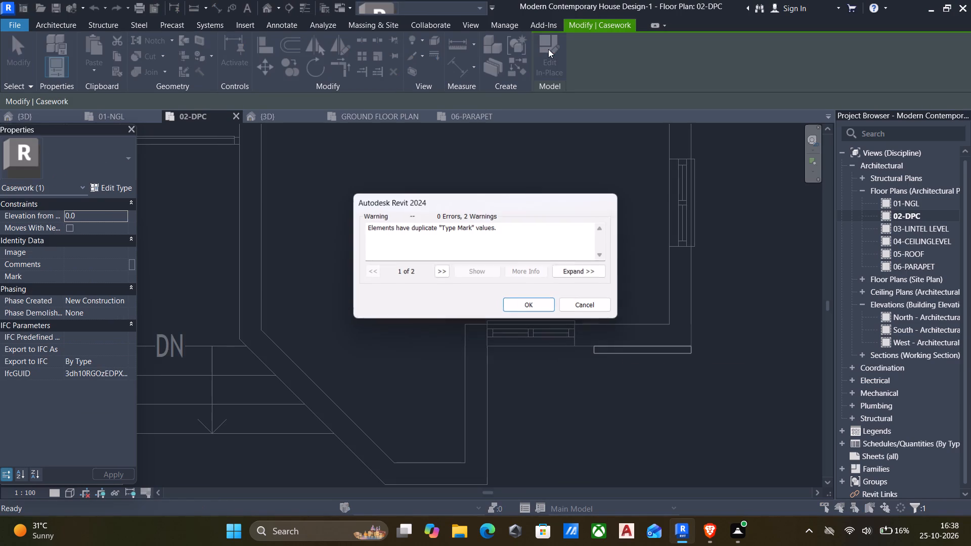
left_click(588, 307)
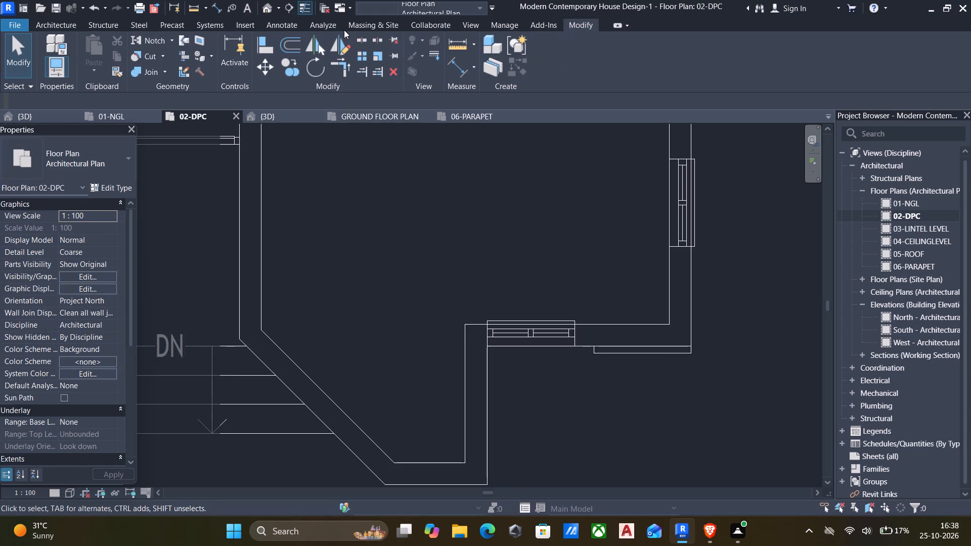
Open the inverted-L band beside the front window for in-place editing and open its extrusion sketch.
left_click(268, 8)
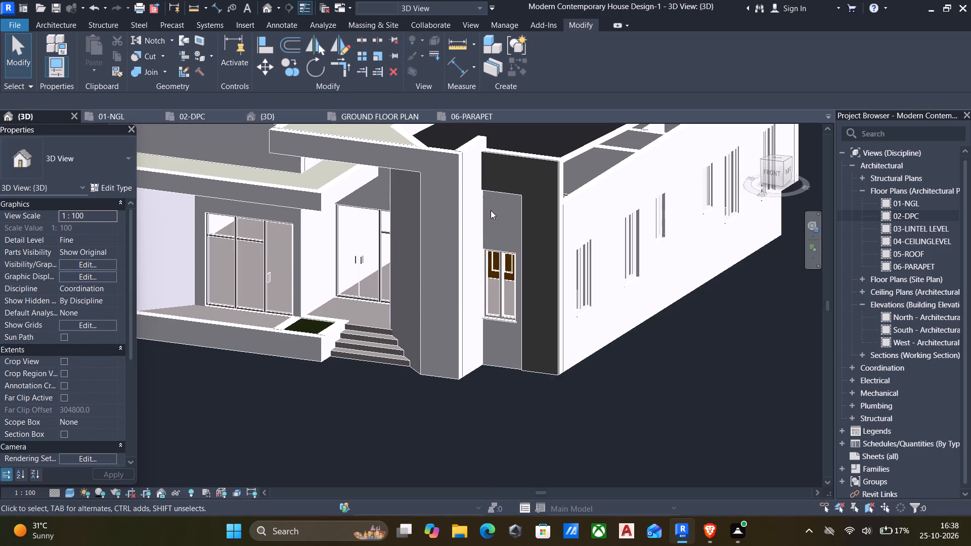
scroll(500, 210, "up", 1)
middle_click_drag(500, 210, 496, 240)
left_click(523, 280)
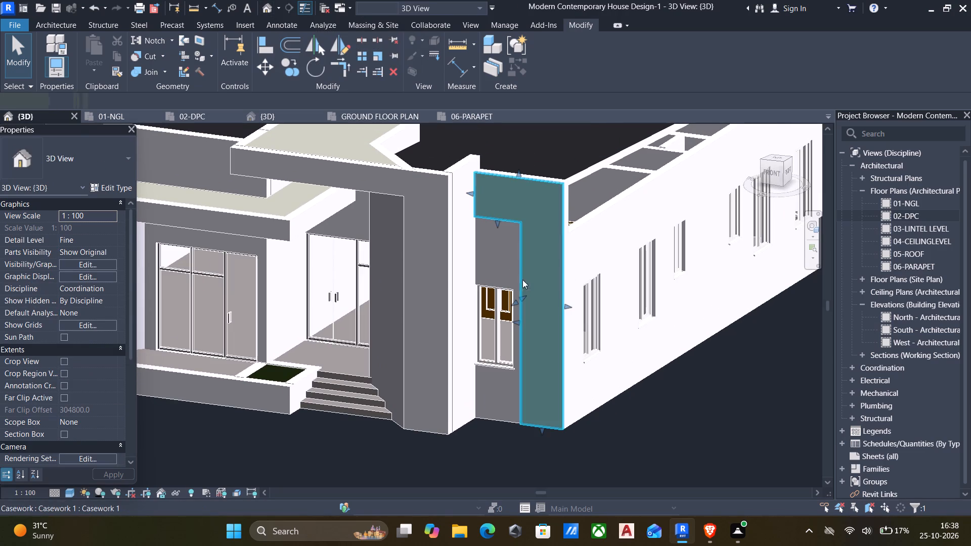
left_click(546, 64)
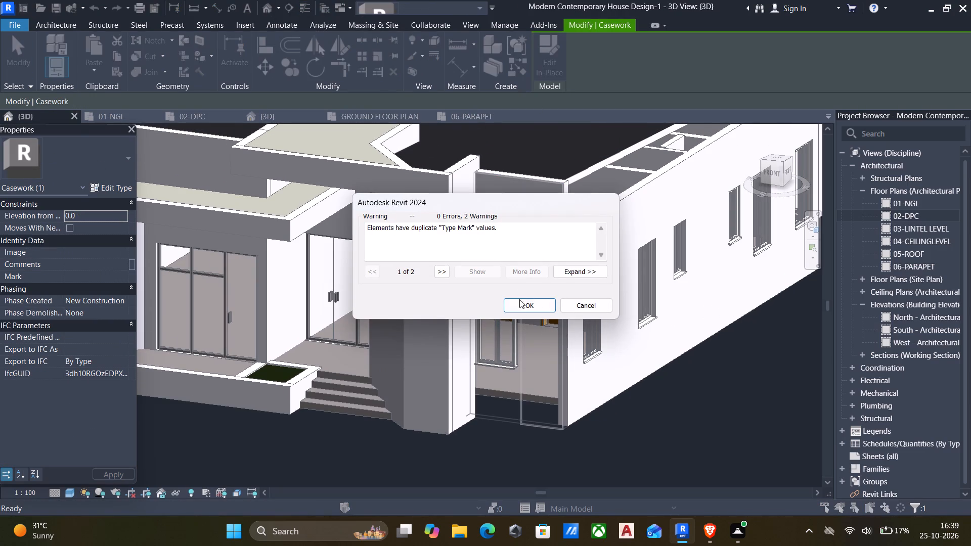
left_click(529, 300)
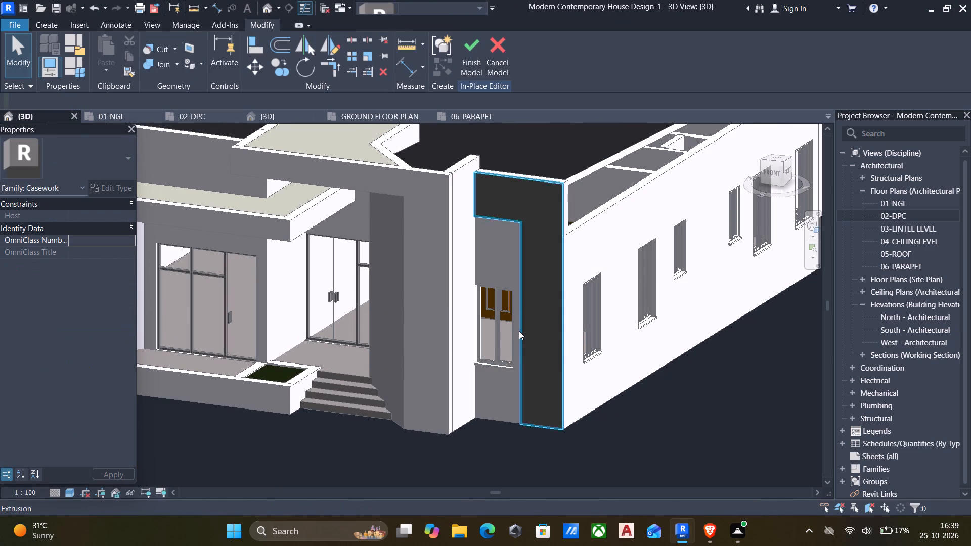
left_click(522, 335)
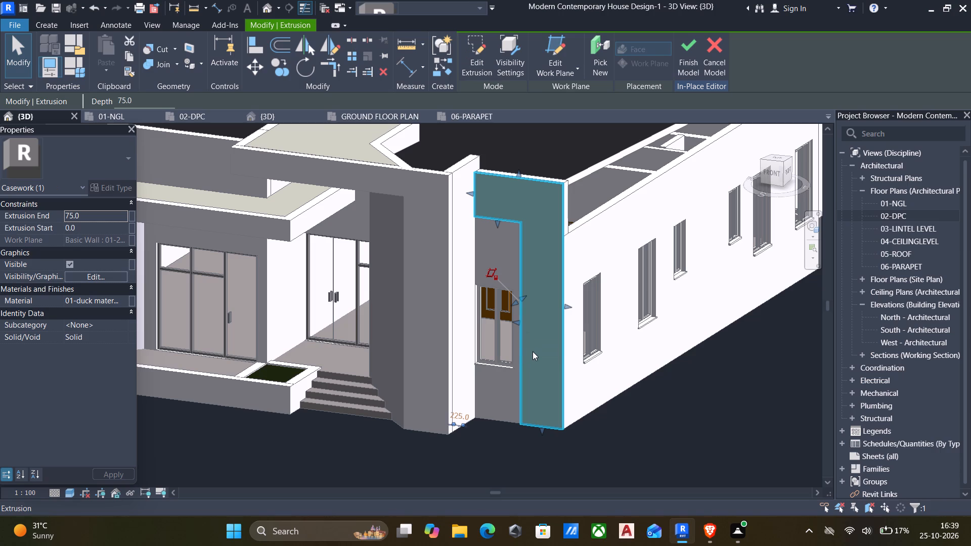
middle_click_drag(535, 351, 593, 318, "shift")
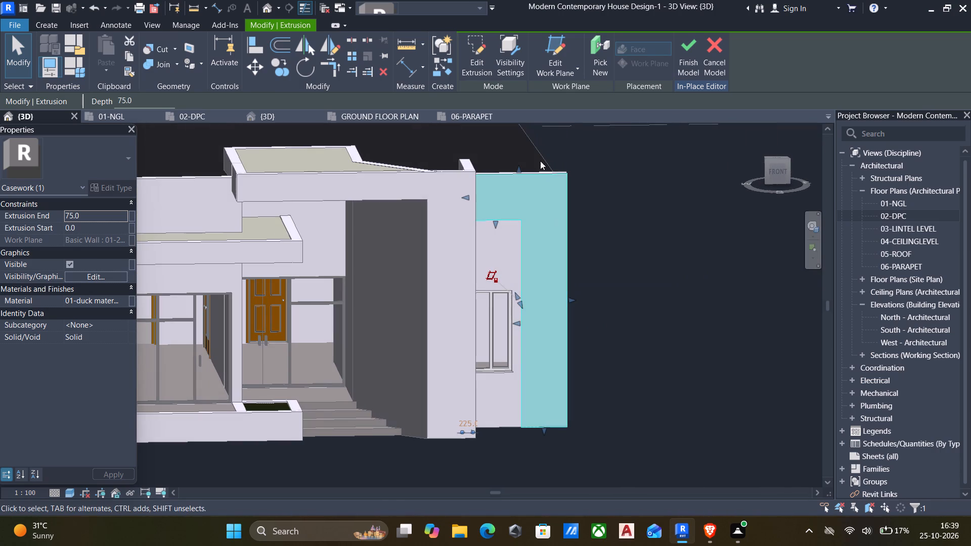
left_click(478, 52)
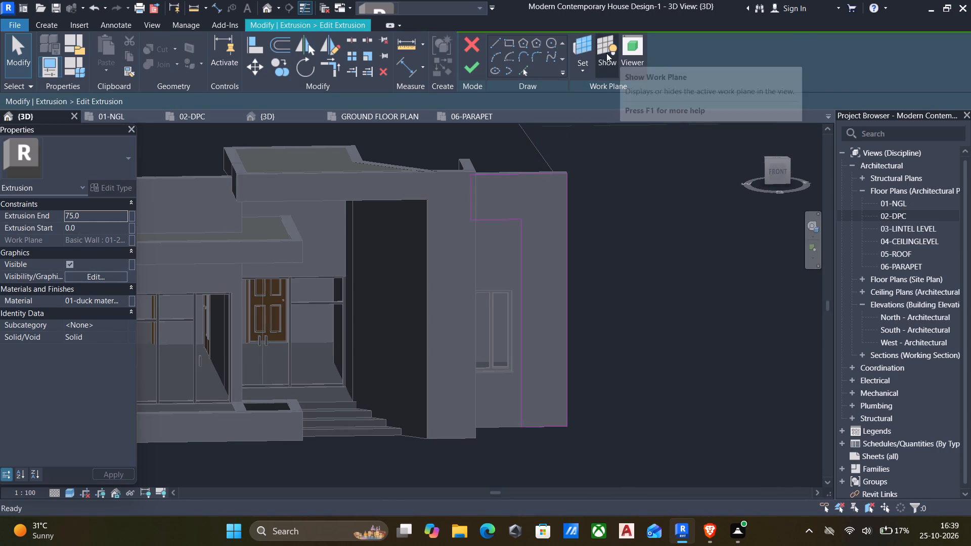
From the front view, align the band sketch's inner vertical line to the east edge of the front window.
left_click(772, 173)
scroll(459, 329, "up", 2)
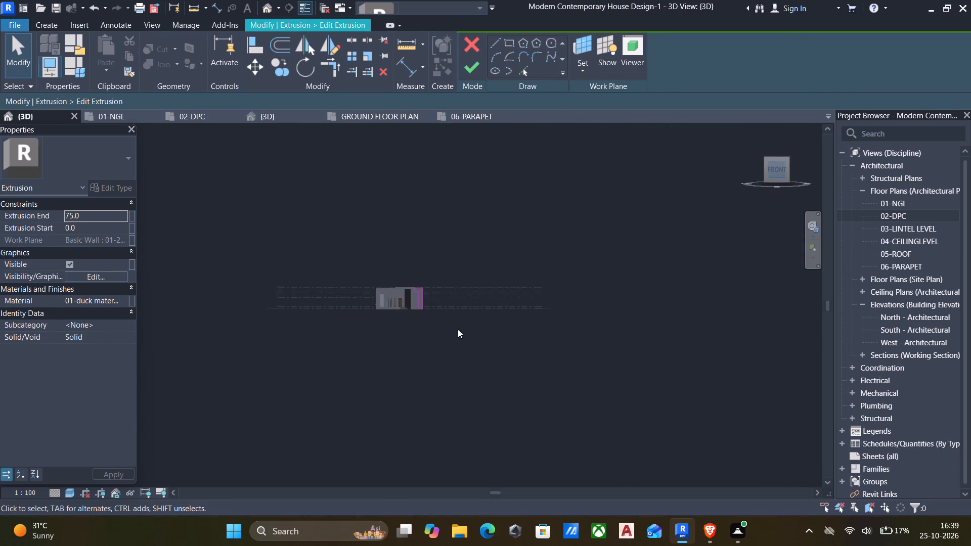
scroll(458, 329, "up", 2)
scroll(363, 318, "up", 18)
scroll(399, 322, "up", 5)
middle_click_drag(375, 329, 479, 333)
scroll(480, 333, "down", 6)
type("al")
scroll(468, 332, "up", 3)
left_click(480, 331)
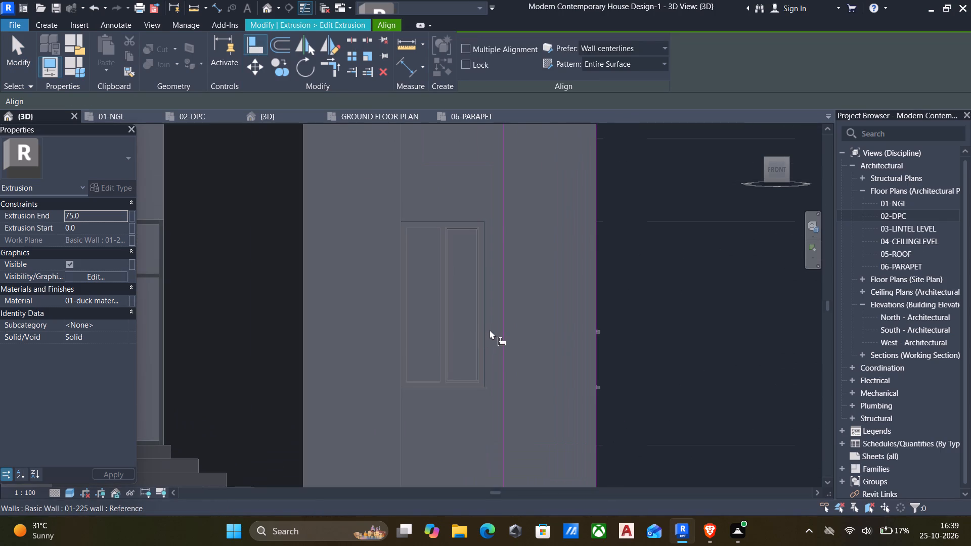
left_click(501, 333)
scroll(501, 333, "down", 5)
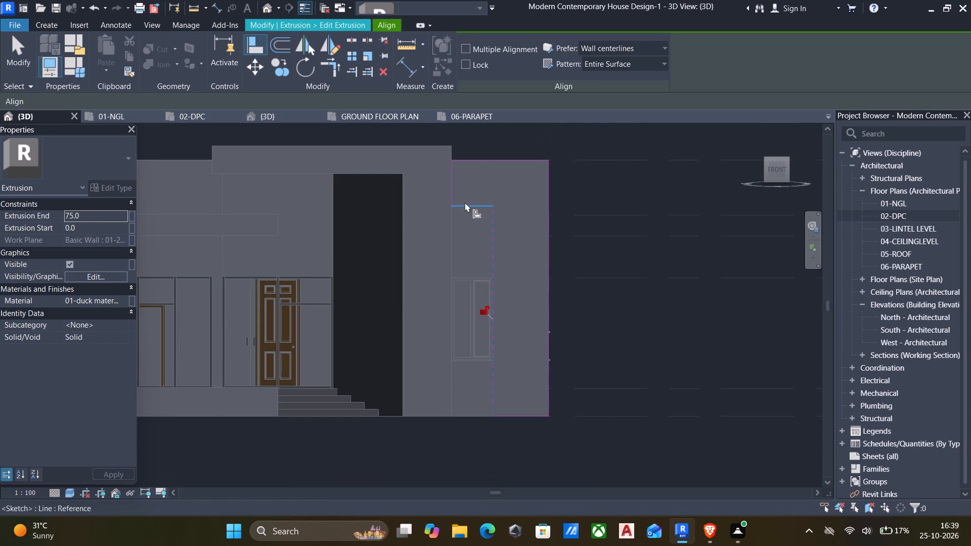
key("Escape")
key("Escape")
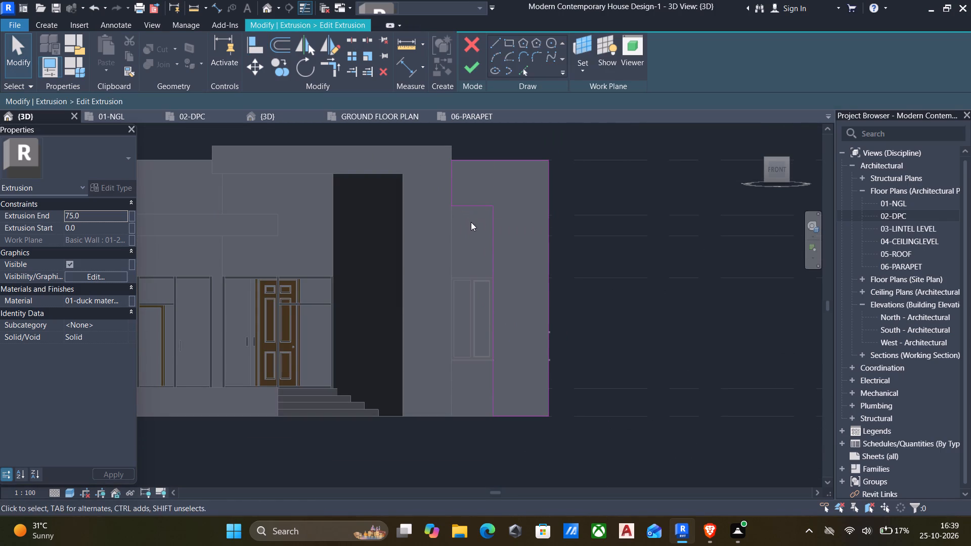
Lower the band sketch's short horizontal line above the window to 1240 mm below the top edge and finish the extrusion sketch.
left_click_drag(471, 222, 466, 197)
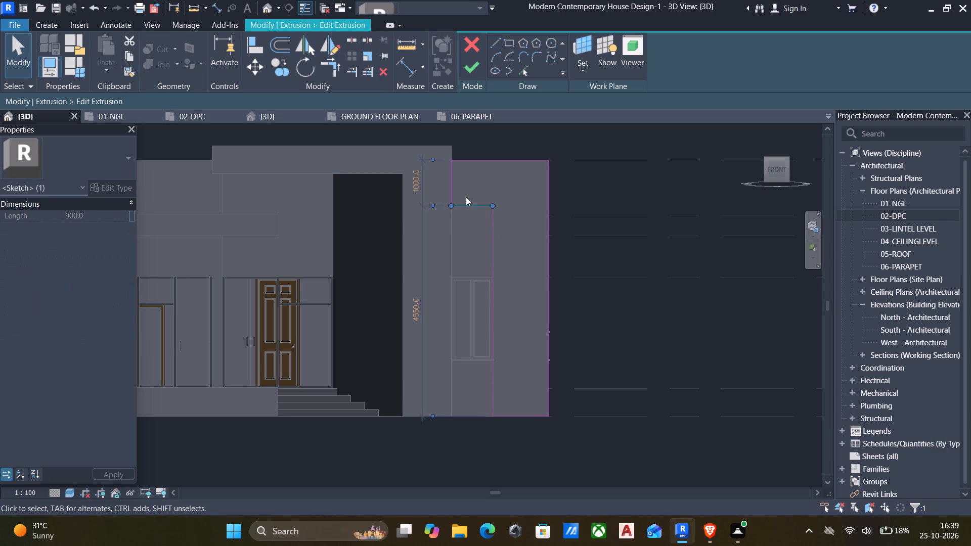
key("Down")
key("Down")
key("Down")
key("Down")
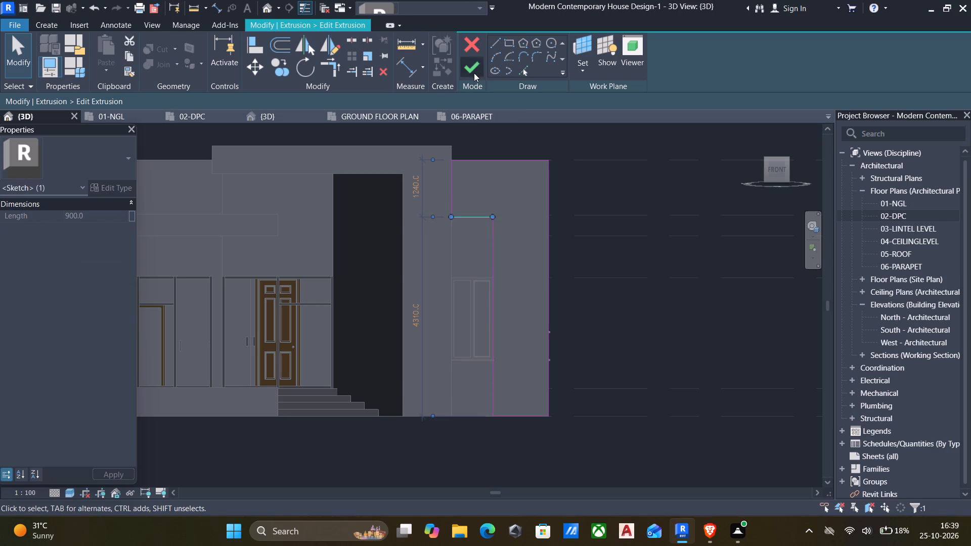
left_click(474, 73)
scroll(617, 271, "down", 5)
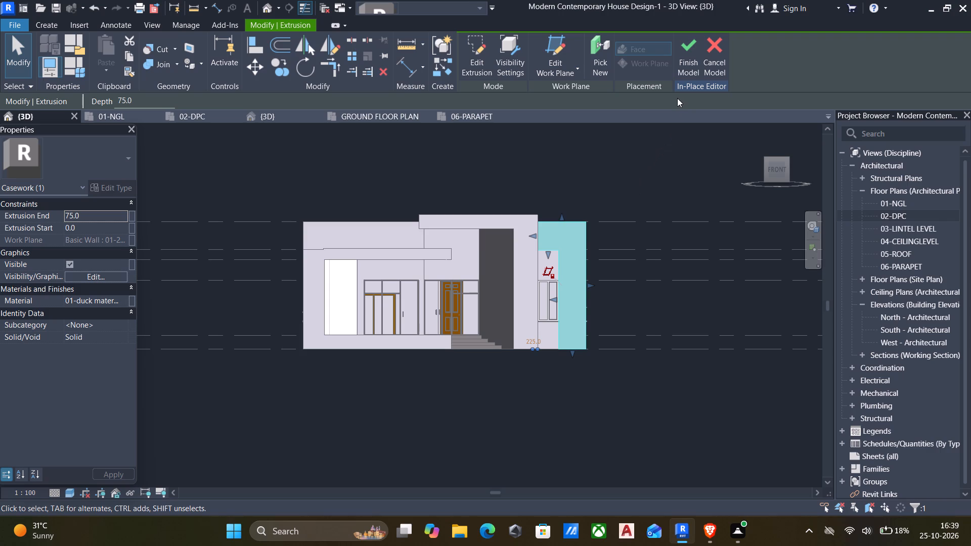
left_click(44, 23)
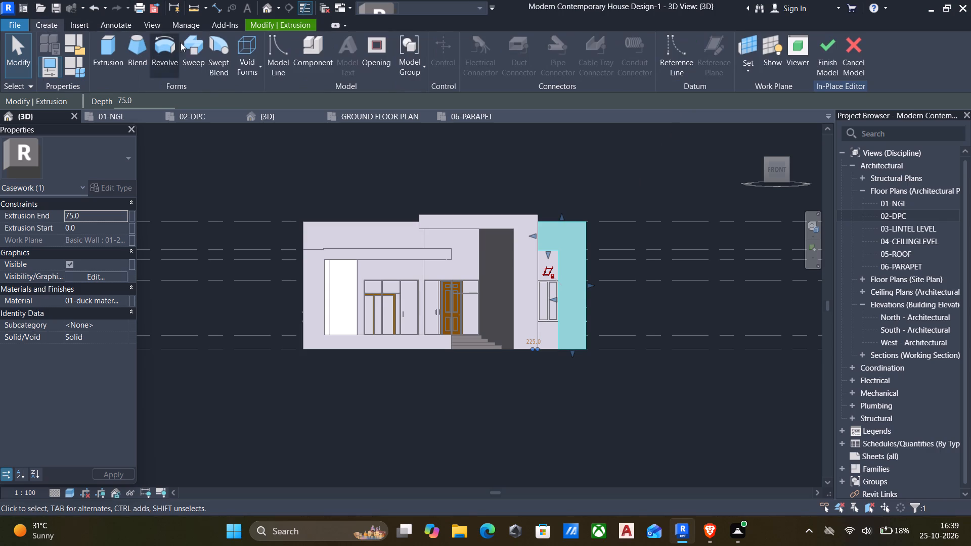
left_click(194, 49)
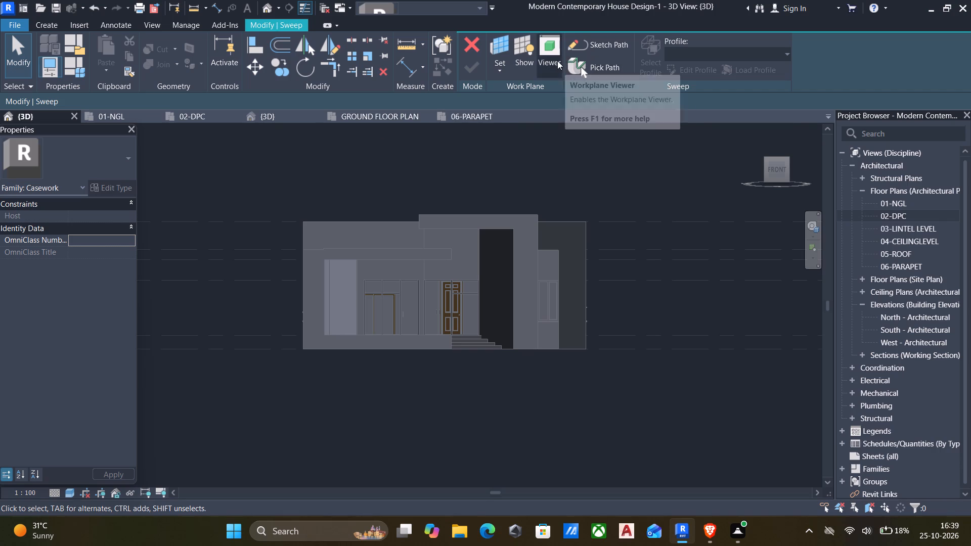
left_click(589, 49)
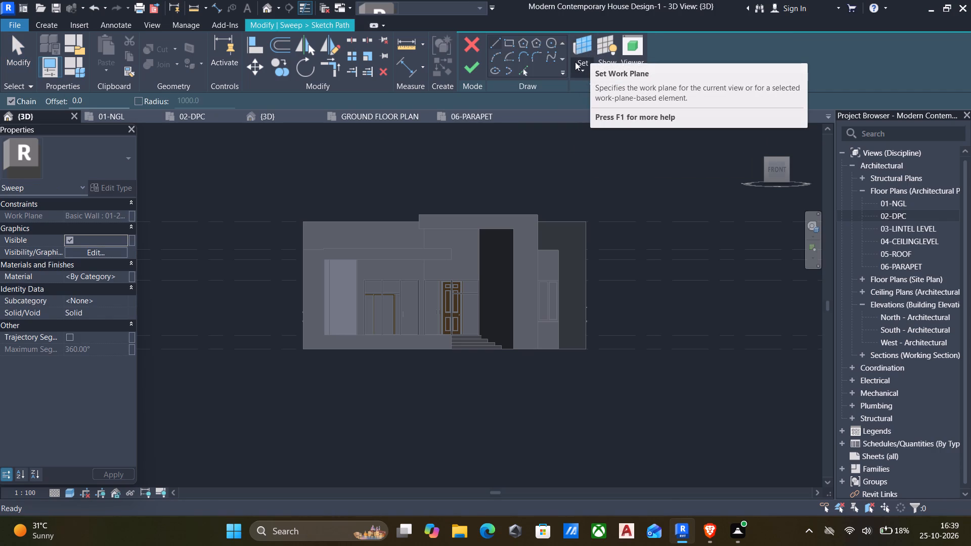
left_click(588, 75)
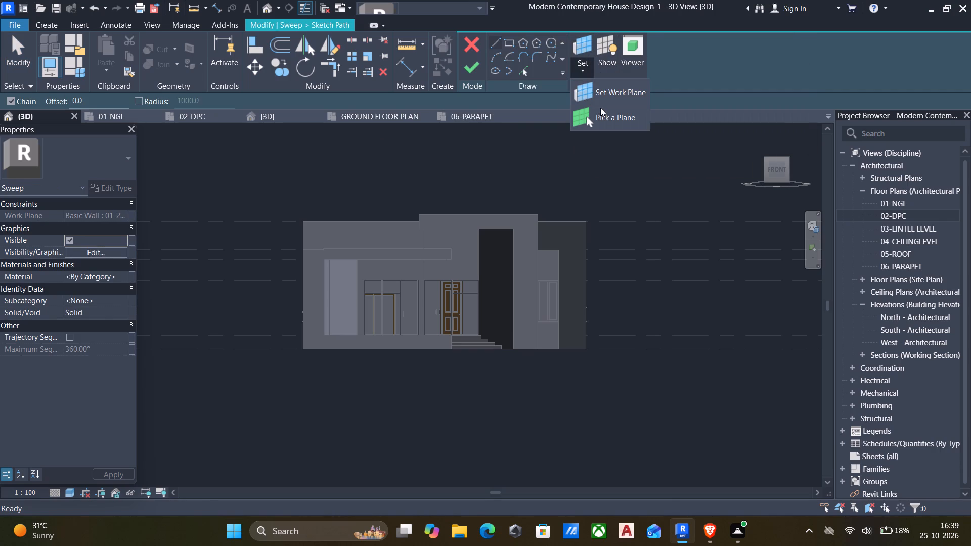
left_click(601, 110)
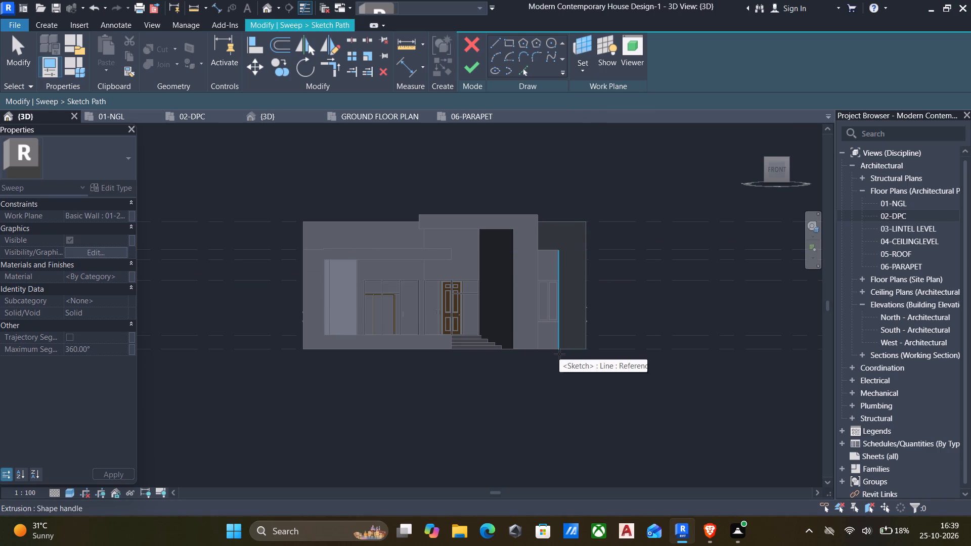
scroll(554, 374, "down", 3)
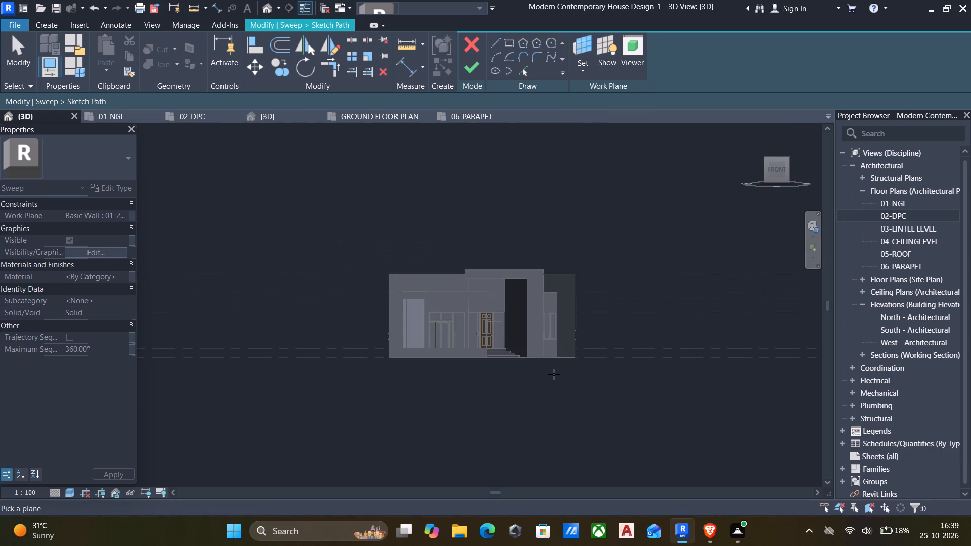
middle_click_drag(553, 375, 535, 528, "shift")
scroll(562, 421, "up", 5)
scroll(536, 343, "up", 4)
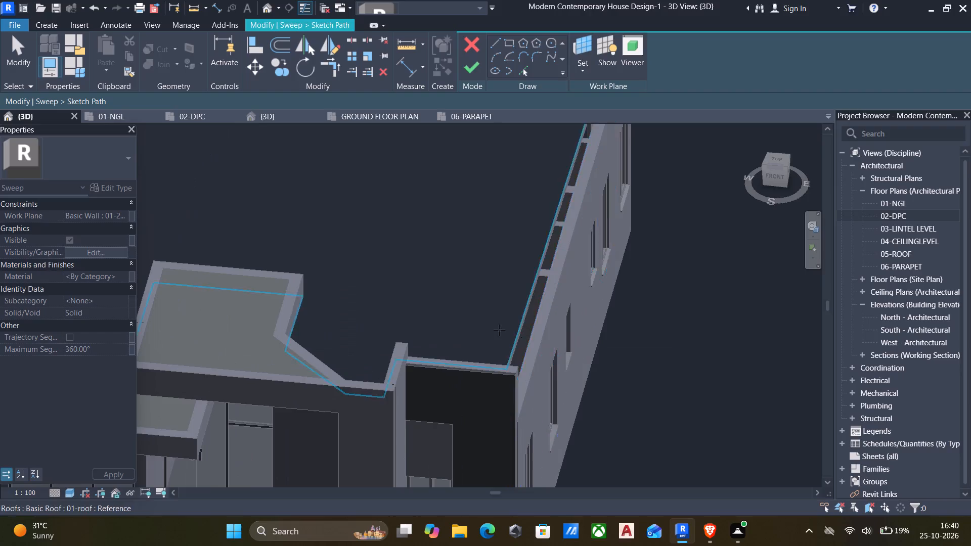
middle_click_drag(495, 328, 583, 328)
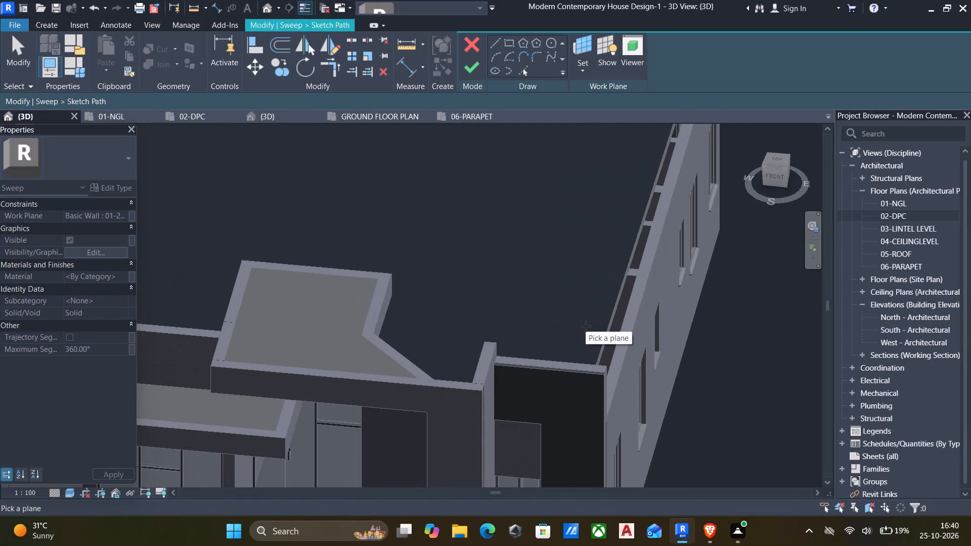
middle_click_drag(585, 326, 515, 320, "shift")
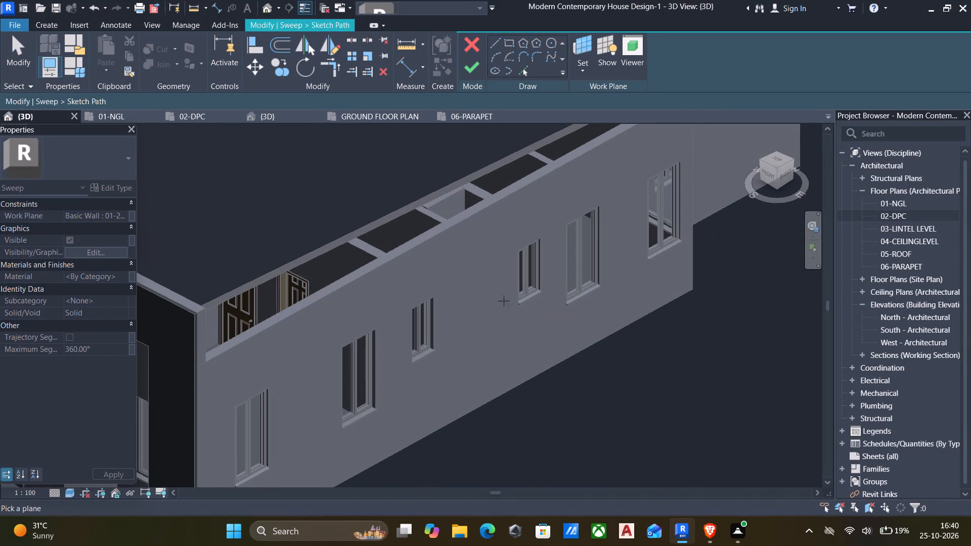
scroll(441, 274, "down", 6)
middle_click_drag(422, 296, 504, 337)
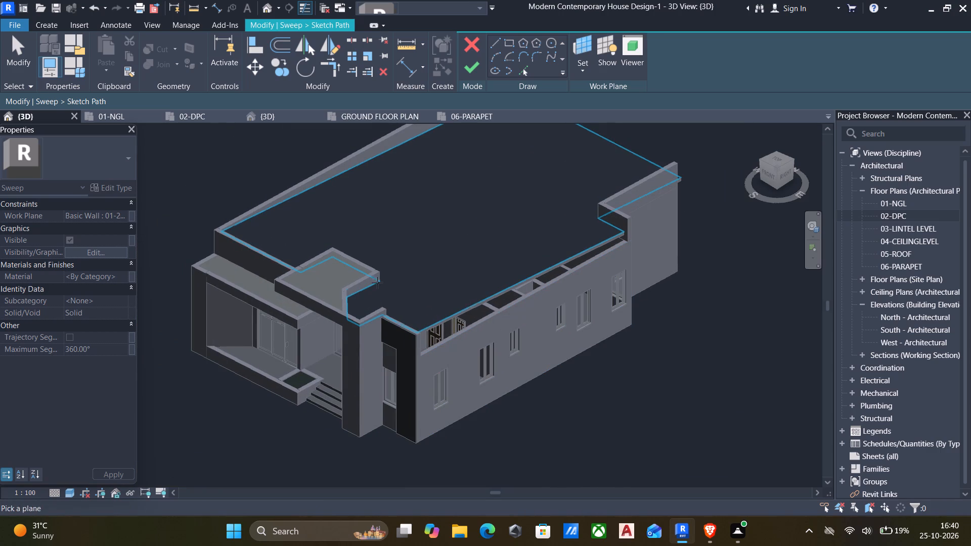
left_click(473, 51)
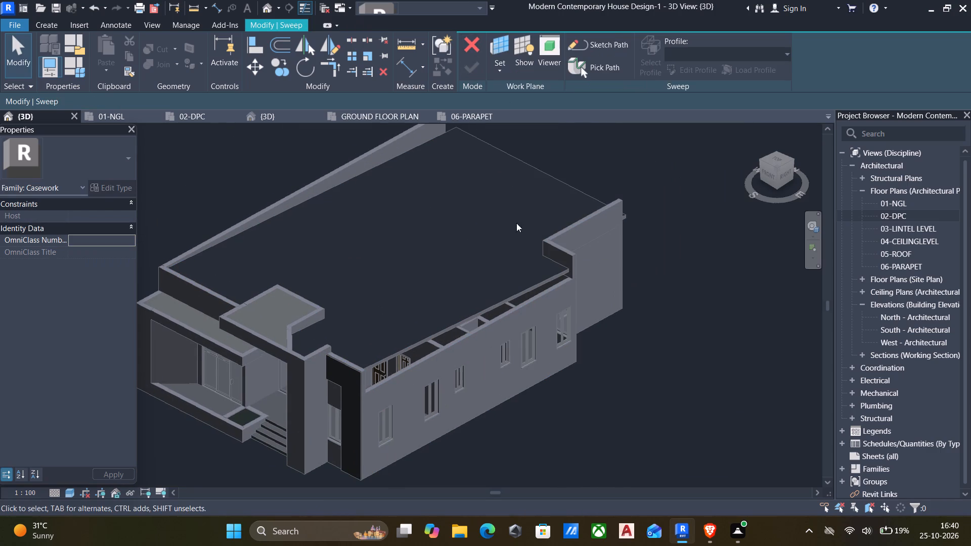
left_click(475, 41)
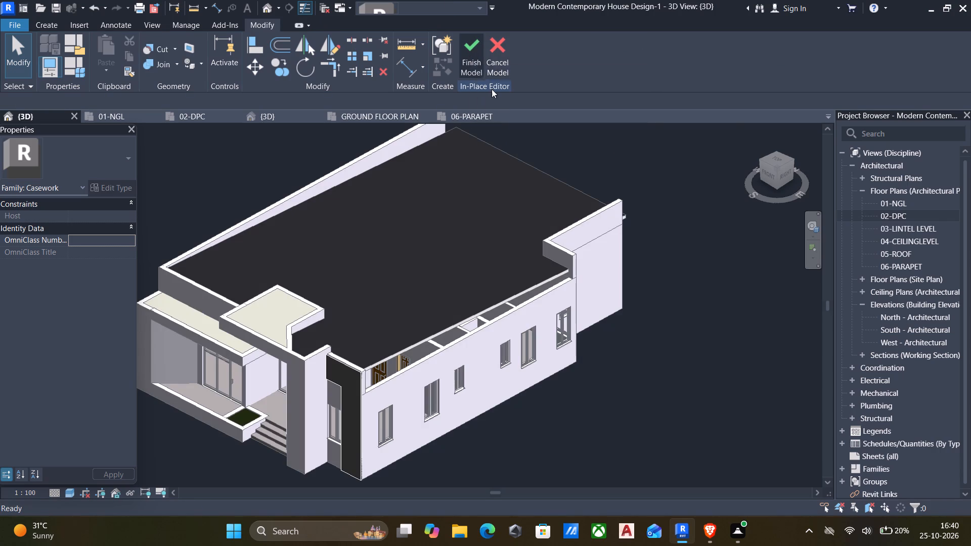
Finish the in-place model of the band.
left_click(475, 50)
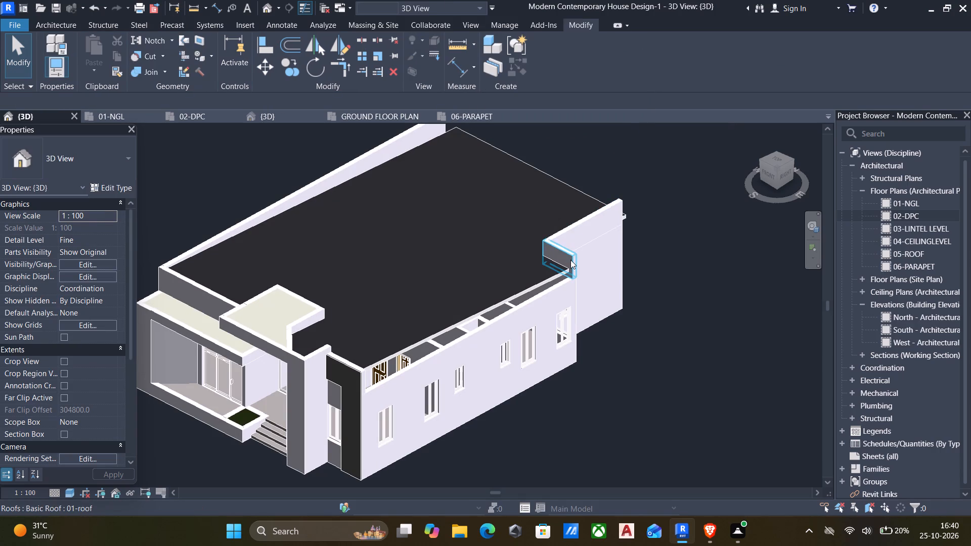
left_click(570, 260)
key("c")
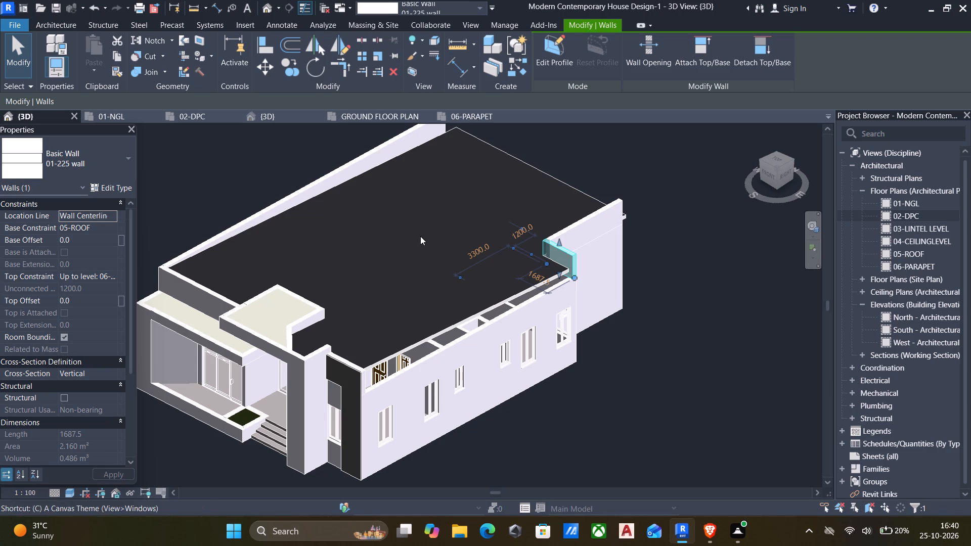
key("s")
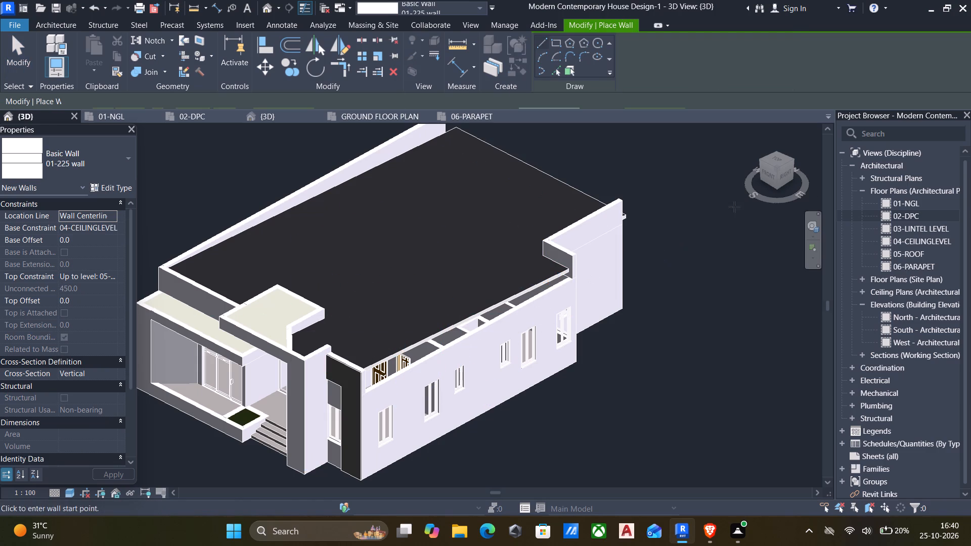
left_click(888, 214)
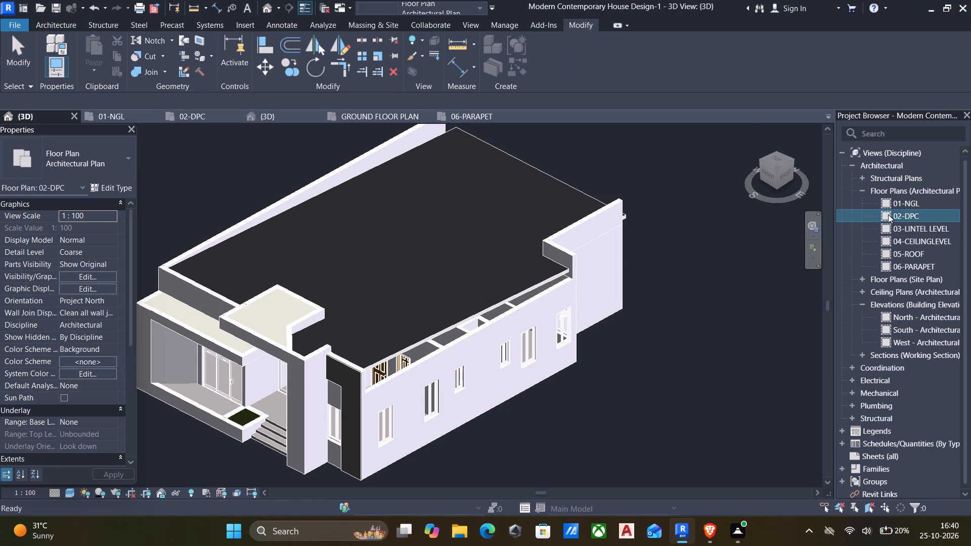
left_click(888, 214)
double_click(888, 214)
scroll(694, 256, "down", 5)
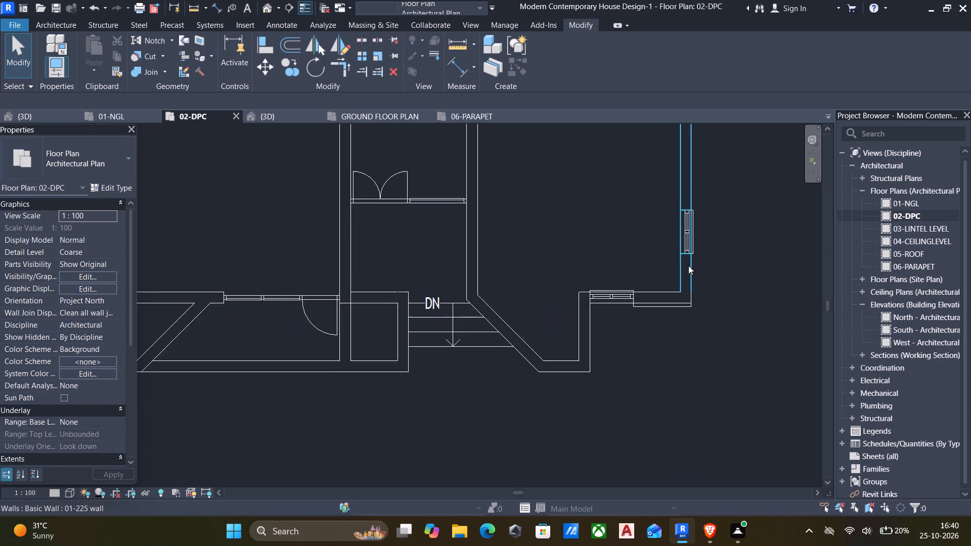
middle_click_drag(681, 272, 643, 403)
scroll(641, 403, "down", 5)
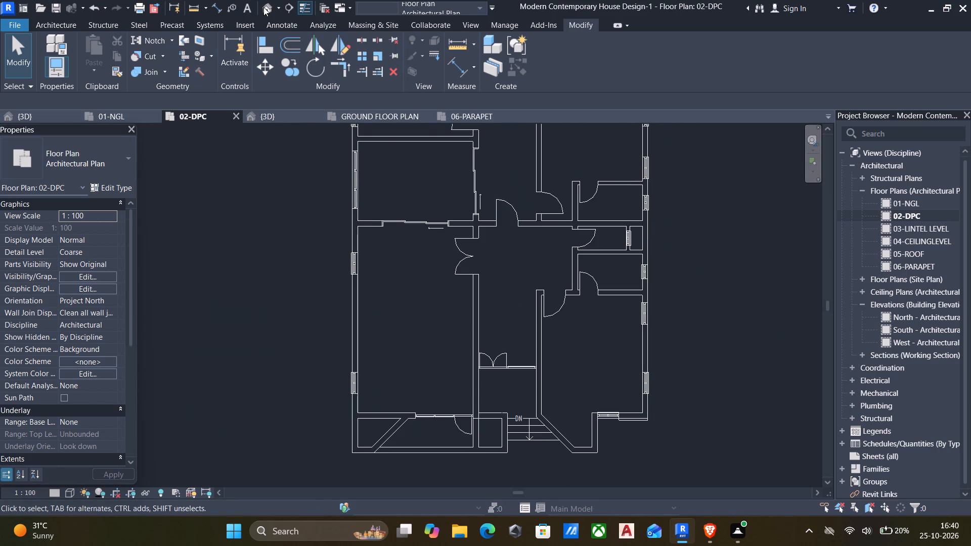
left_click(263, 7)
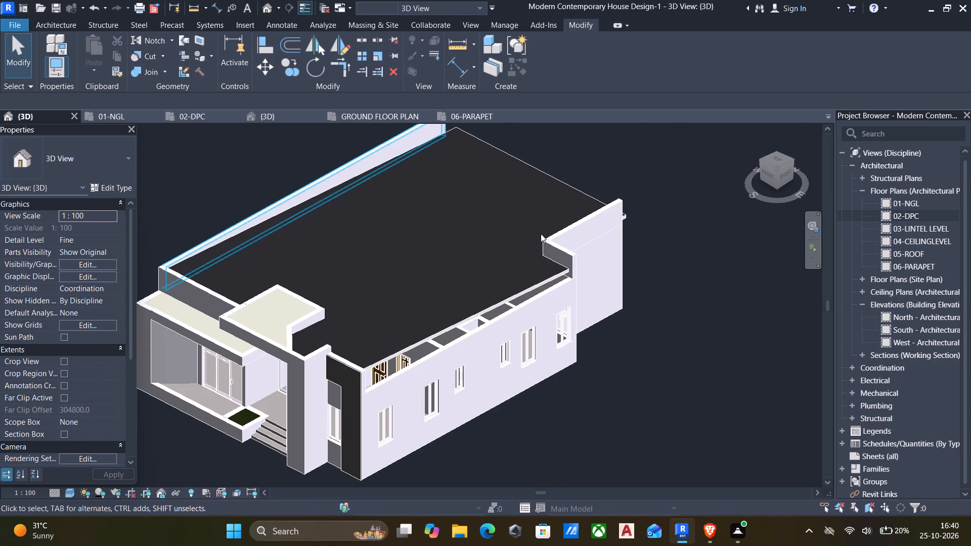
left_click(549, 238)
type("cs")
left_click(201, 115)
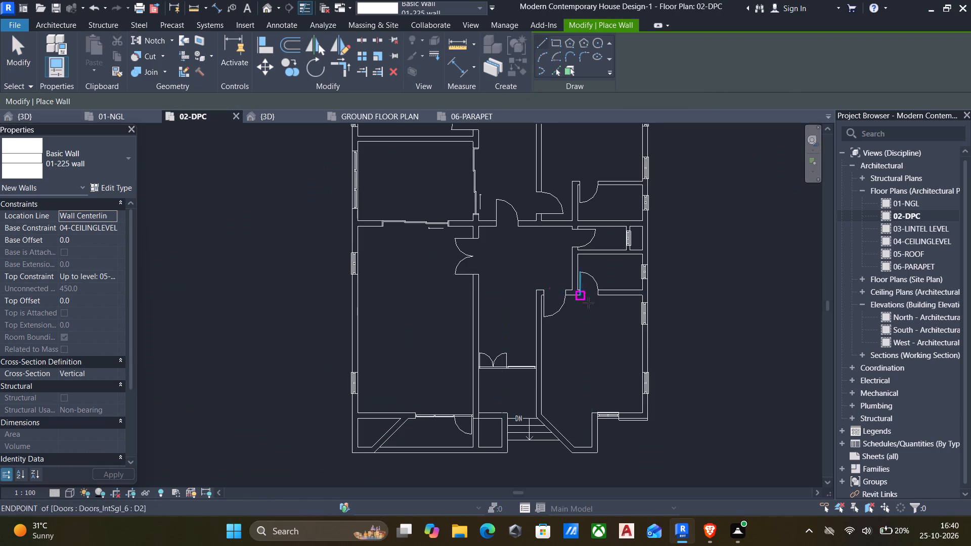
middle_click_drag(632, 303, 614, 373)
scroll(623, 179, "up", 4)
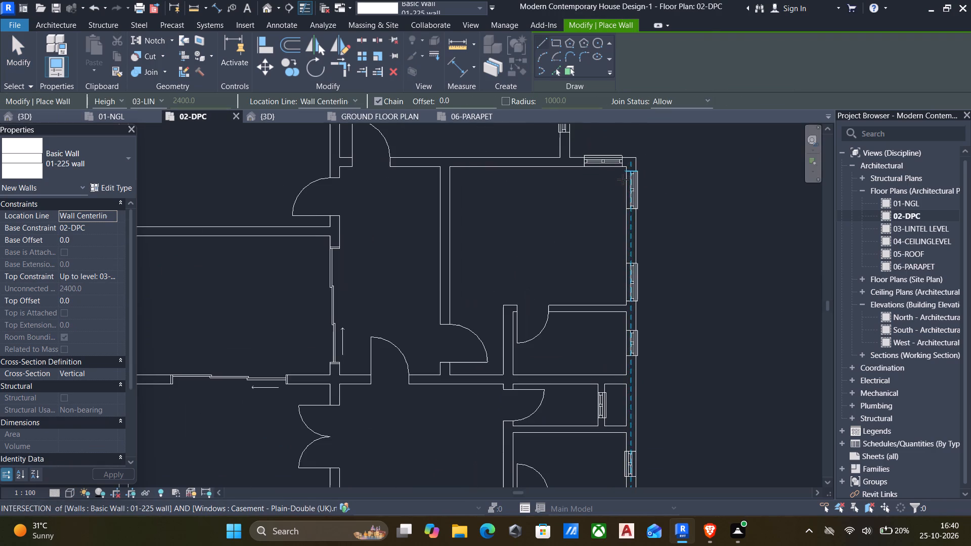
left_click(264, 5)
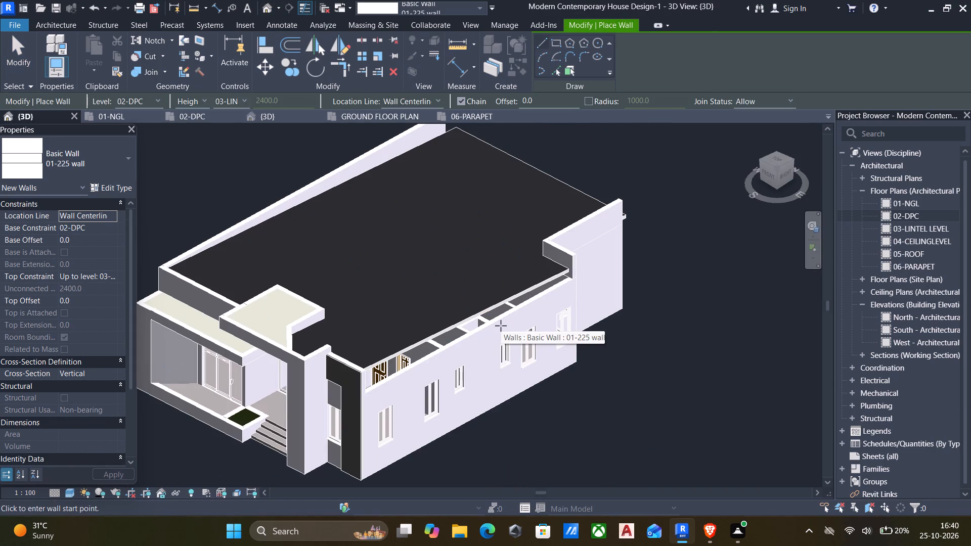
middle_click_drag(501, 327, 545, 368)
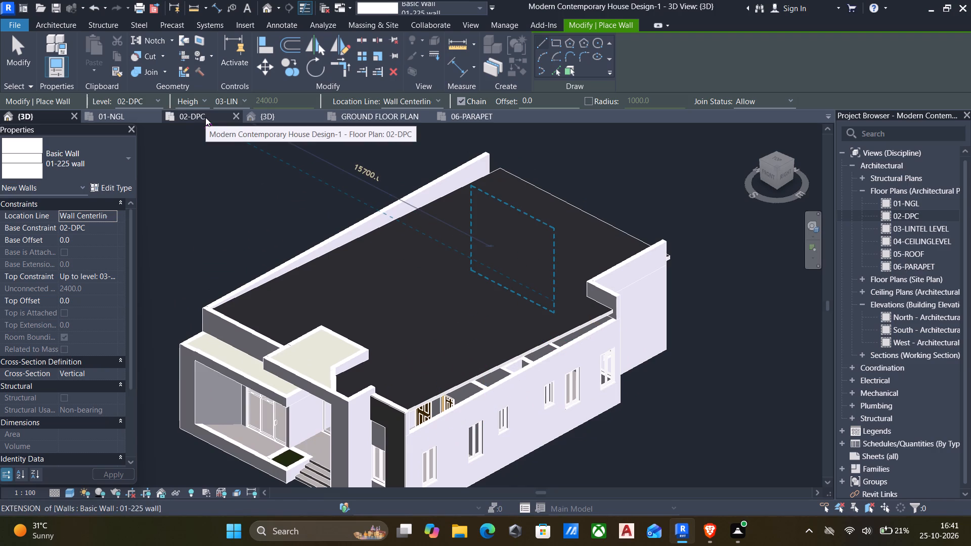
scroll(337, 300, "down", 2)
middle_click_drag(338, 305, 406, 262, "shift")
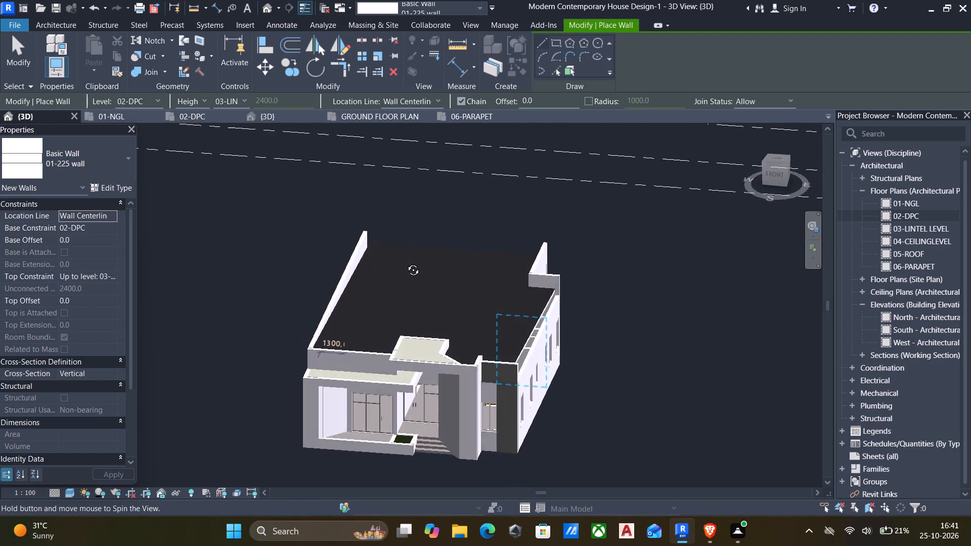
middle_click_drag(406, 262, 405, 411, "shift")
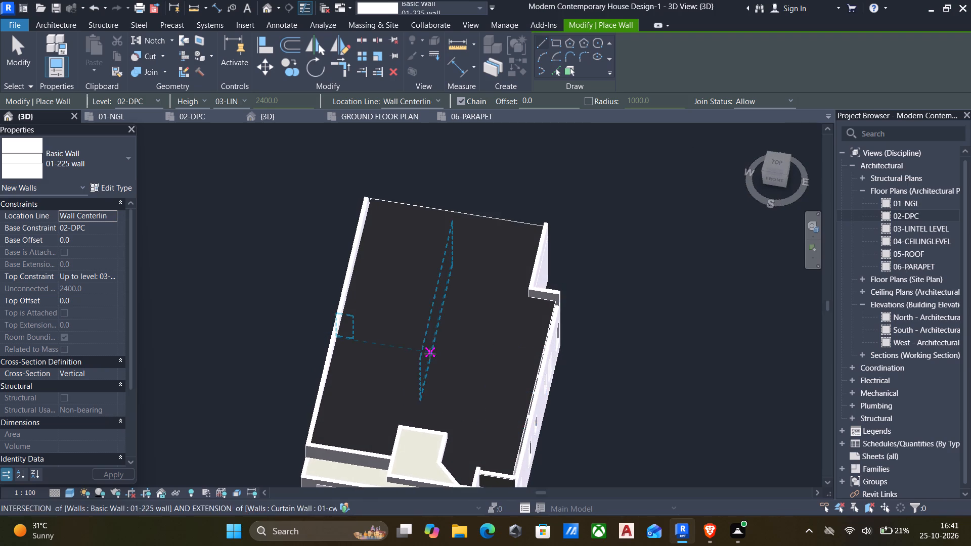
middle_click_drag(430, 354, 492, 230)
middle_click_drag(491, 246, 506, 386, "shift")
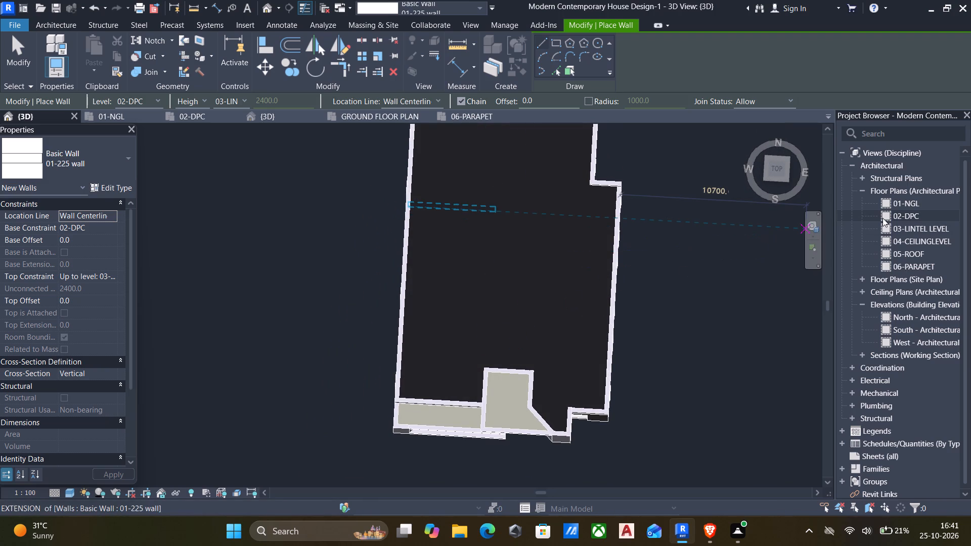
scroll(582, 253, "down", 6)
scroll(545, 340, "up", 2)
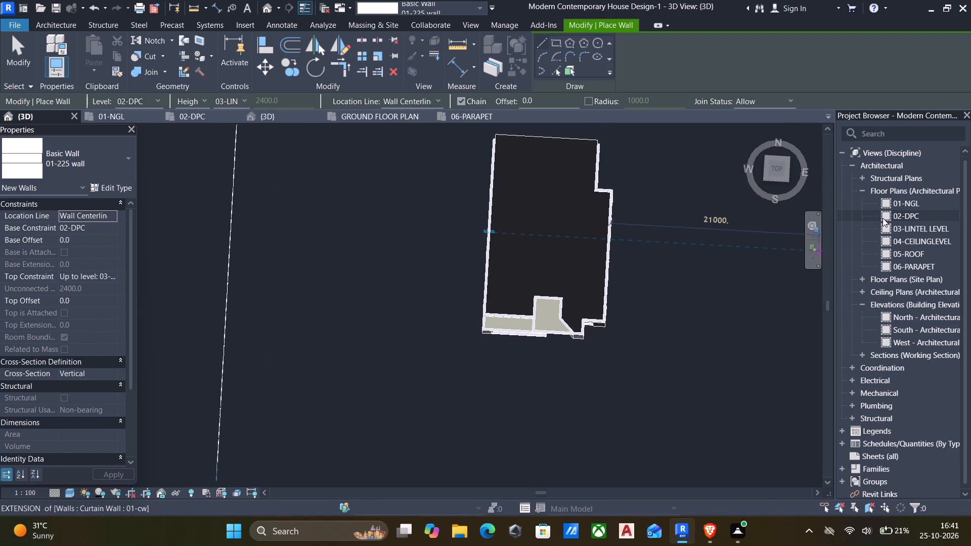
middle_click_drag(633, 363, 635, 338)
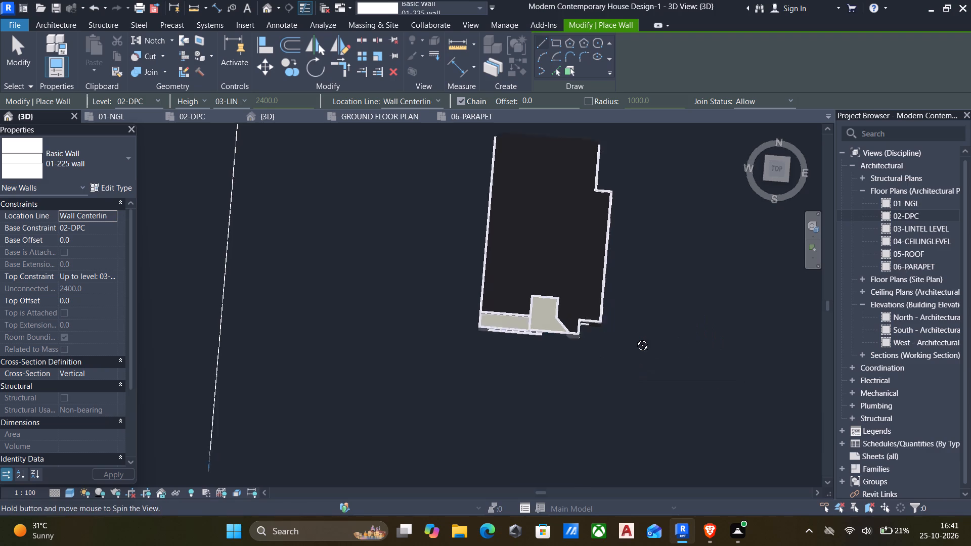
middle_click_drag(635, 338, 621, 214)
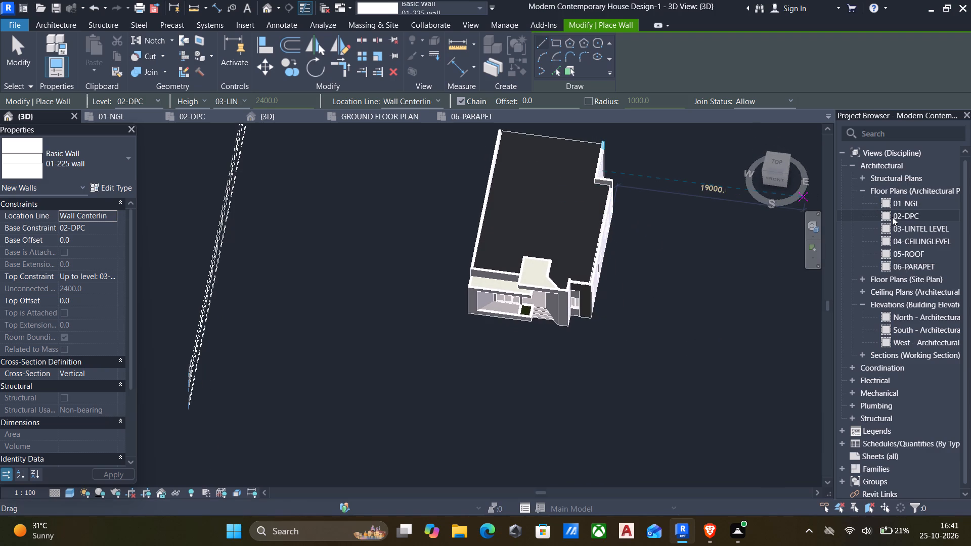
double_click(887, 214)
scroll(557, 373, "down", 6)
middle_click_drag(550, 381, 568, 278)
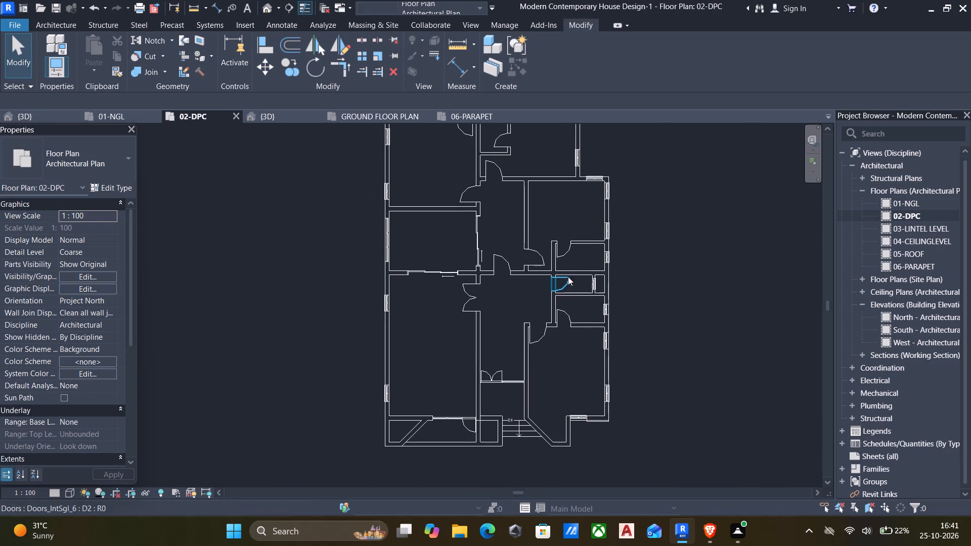
Compare the house's front and parapet with the finished reference model in the REVIT BUNGALOW COURSE project.
left_click(306, 115)
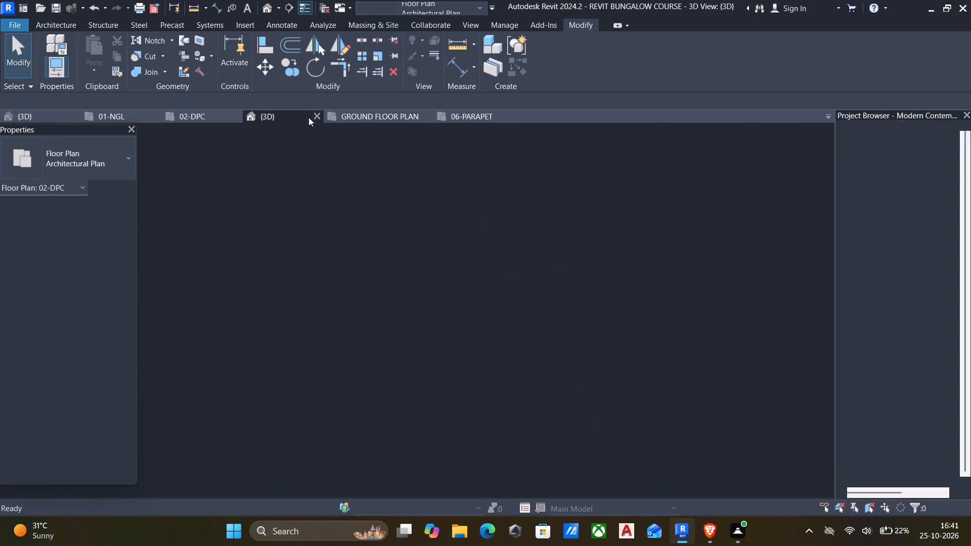
scroll(583, 219, "down", 5)
middle_click_drag(582, 226, 545, 249)
scroll(543, 255, "up", 1)
scroll(539, 272, "down", 5)
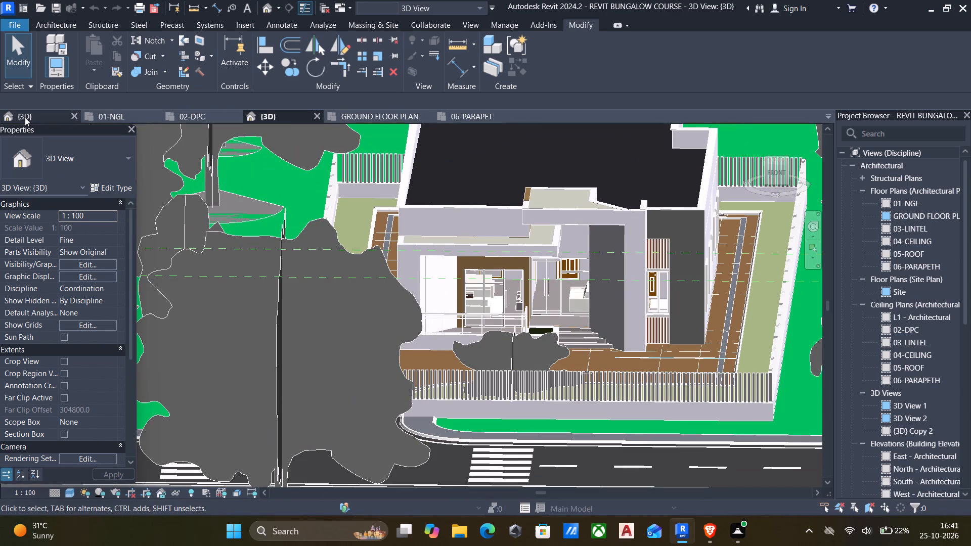
left_click(26, 117)
scroll(472, 248, "down", 6)
scroll(539, 245, "up", 5)
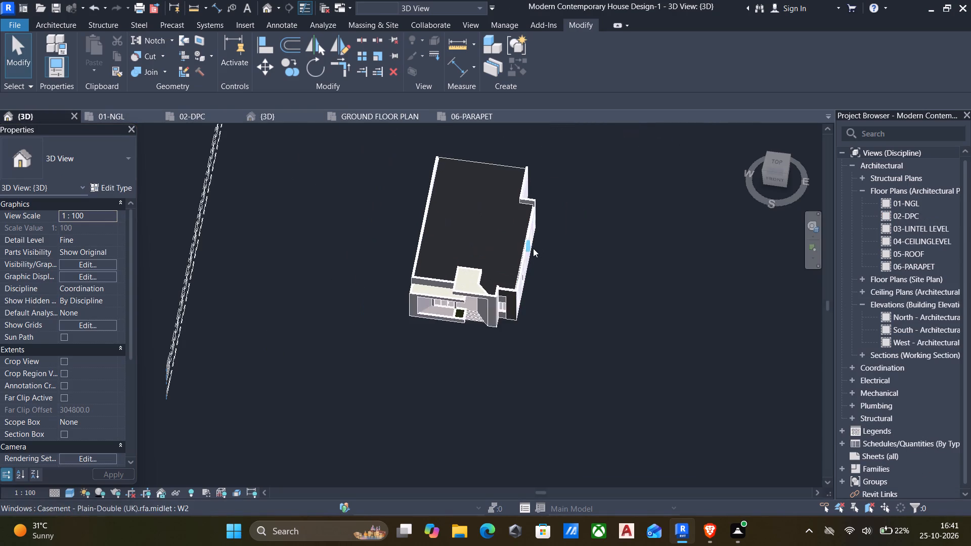
Create a wall similar to the short 01-225 parapet return, about 13175 mm long in 02-DPC, along the east wall from its northern to southern corner.
middle_click_drag(532, 249, 496, 199, "shift")
scroll(496, 199, "up", 1, "shift")
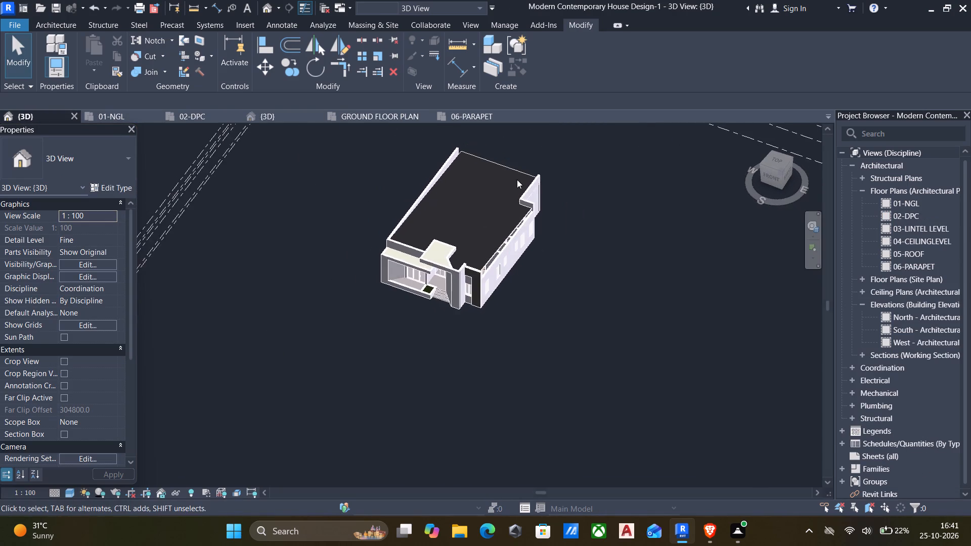
scroll(531, 193, "up", 4)
left_click(523, 210)
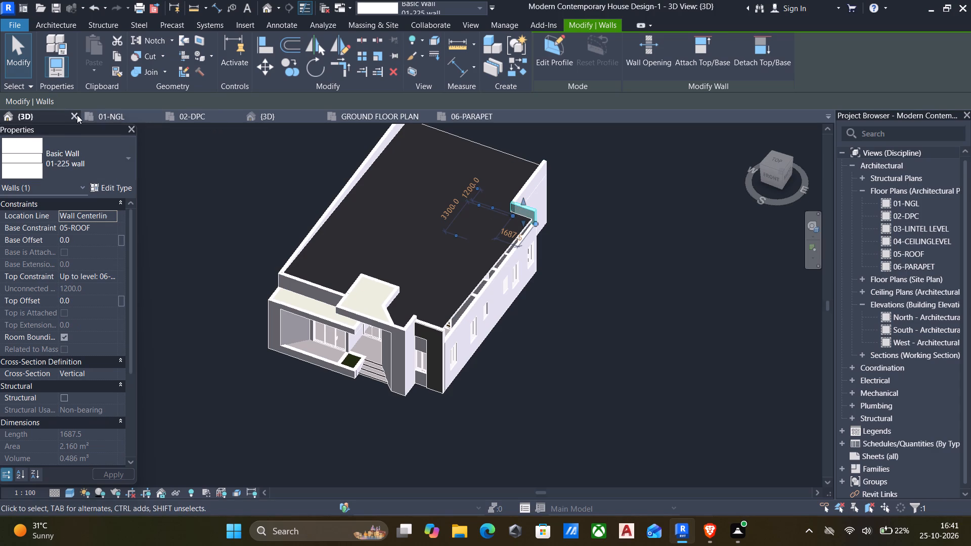
left_click(196, 116)
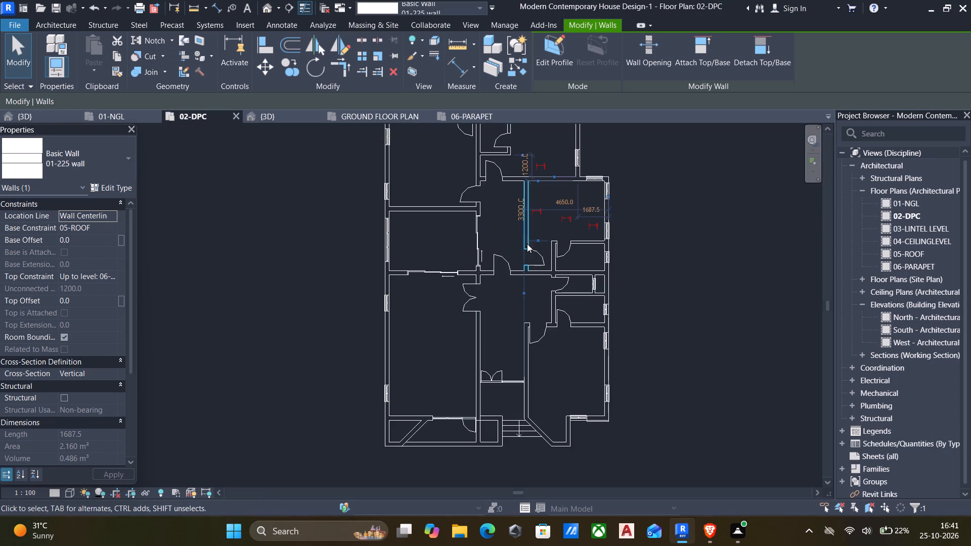
scroll(604, 179, "up", 5)
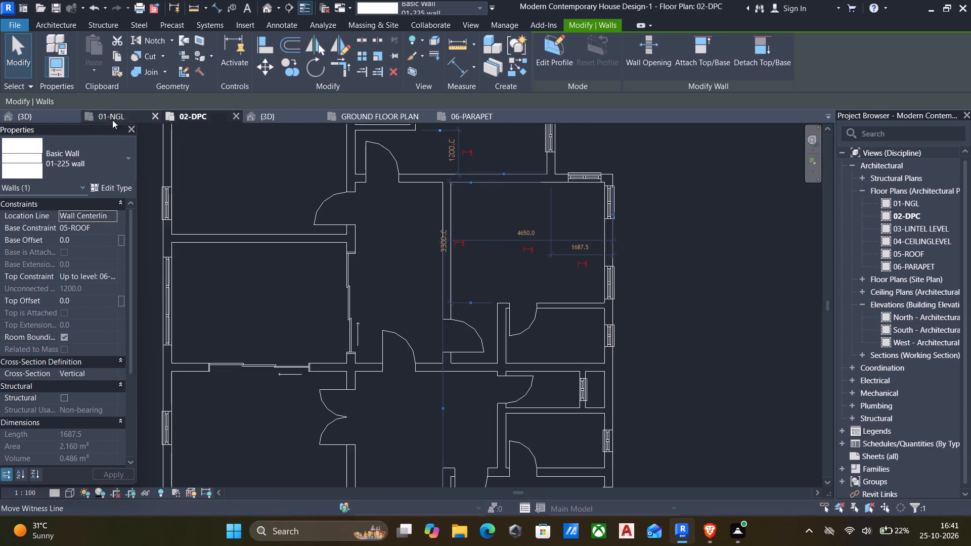
left_click(56, 118)
key("c")
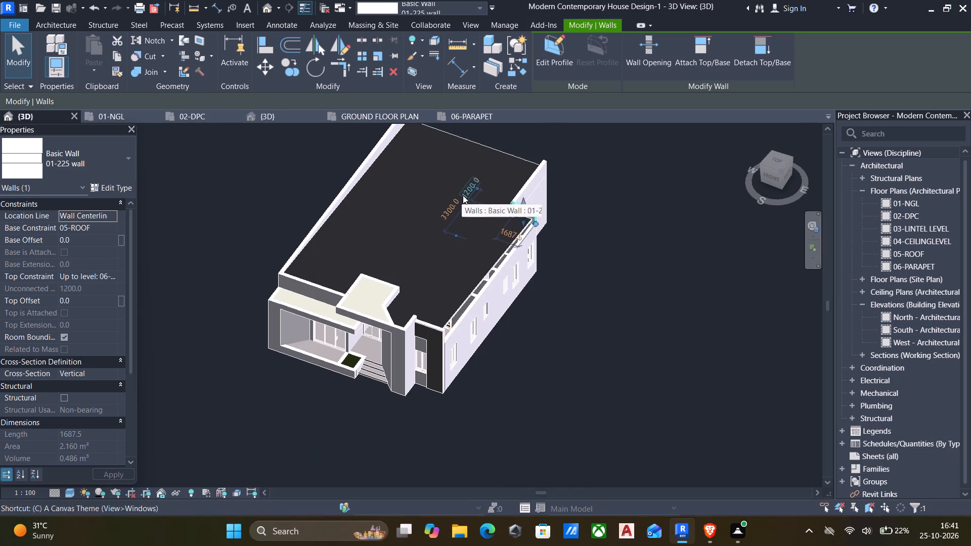
key("s")
left_click(178, 113)
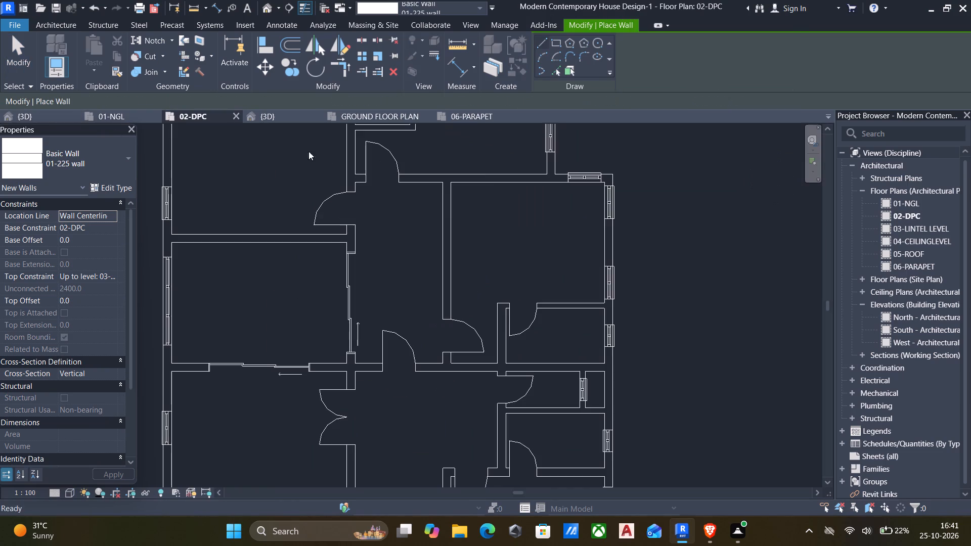
scroll(633, 177, "up", 4)
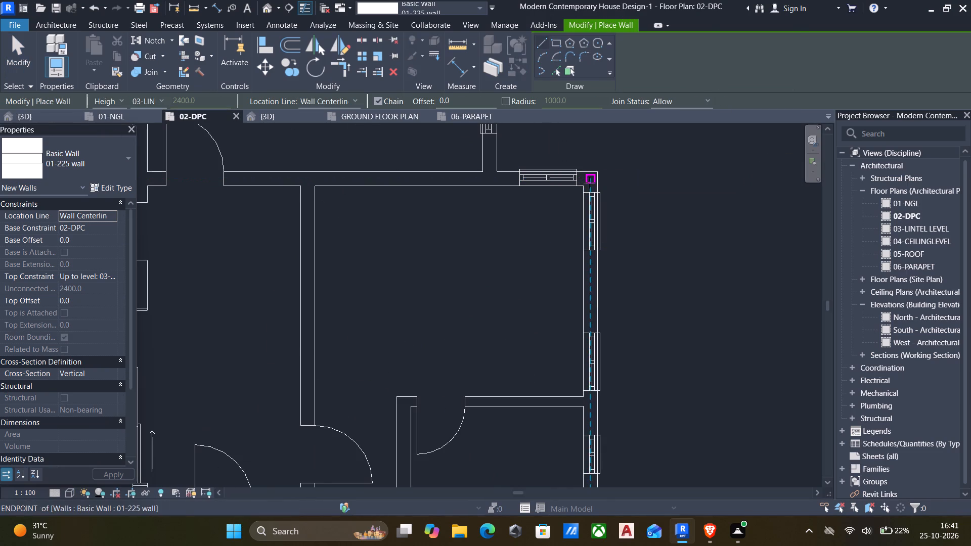
left_click(589, 183)
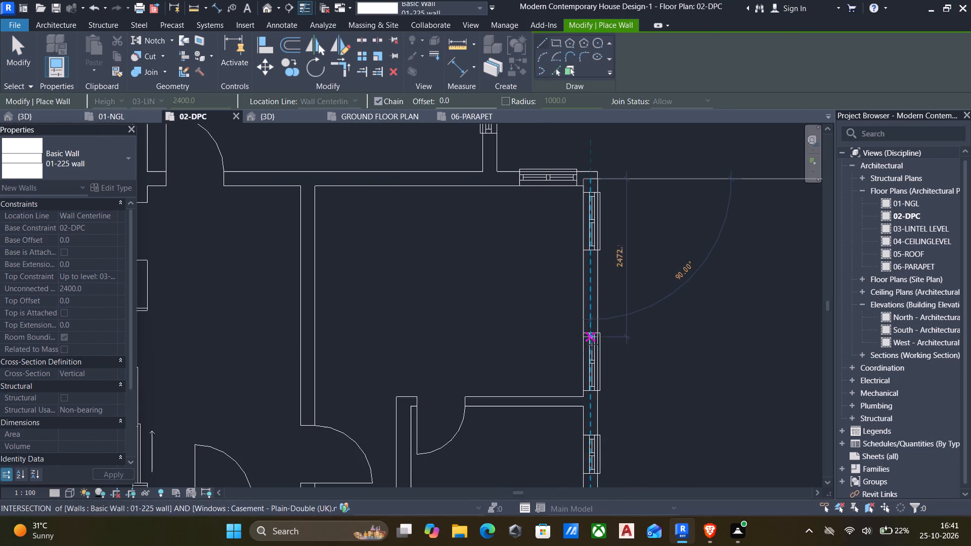
middle_click_drag(600, 394, 579, 206)
scroll(571, 284, "down", 6)
middle_click_drag(568, 360, 575, 239)
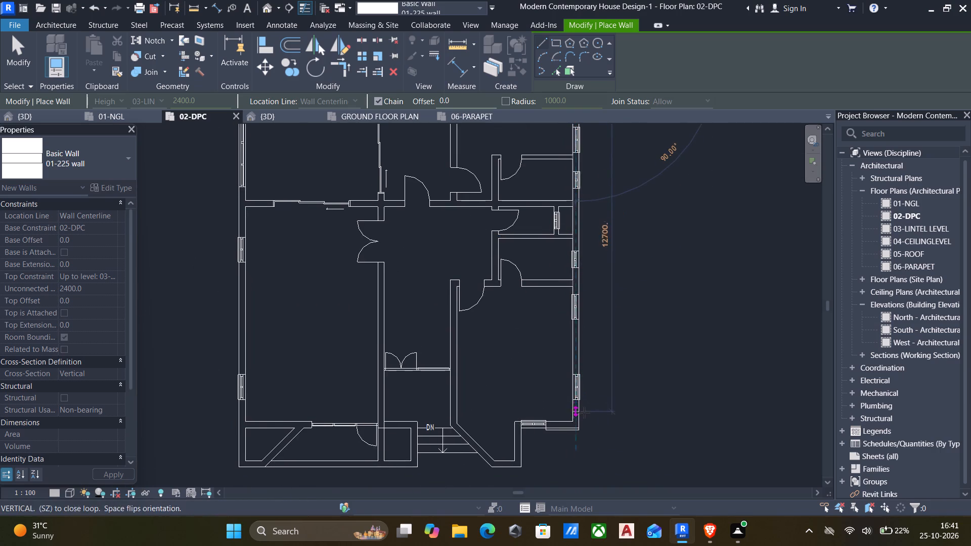
scroll(583, 418, "up", 4)
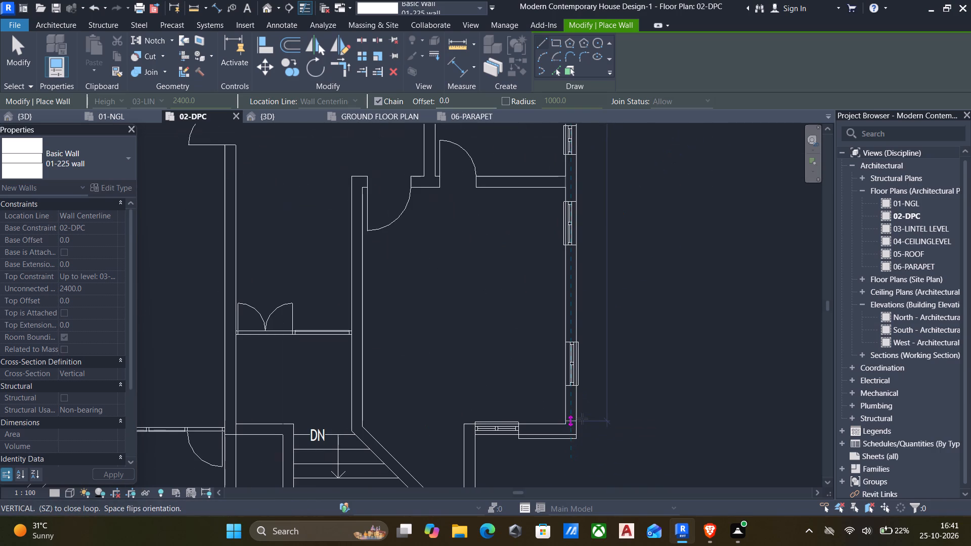
scroll(582, 419, "up", 3)
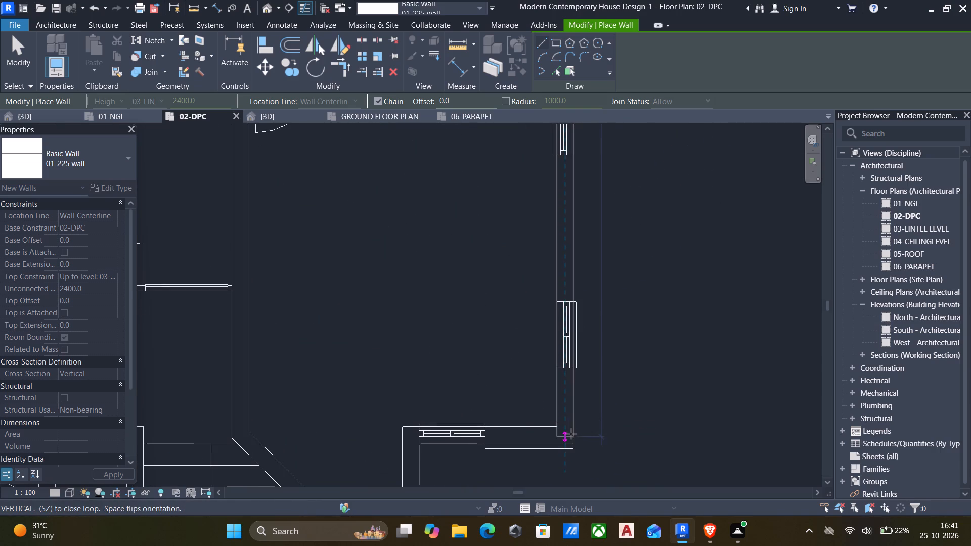
left_click(567, 433)
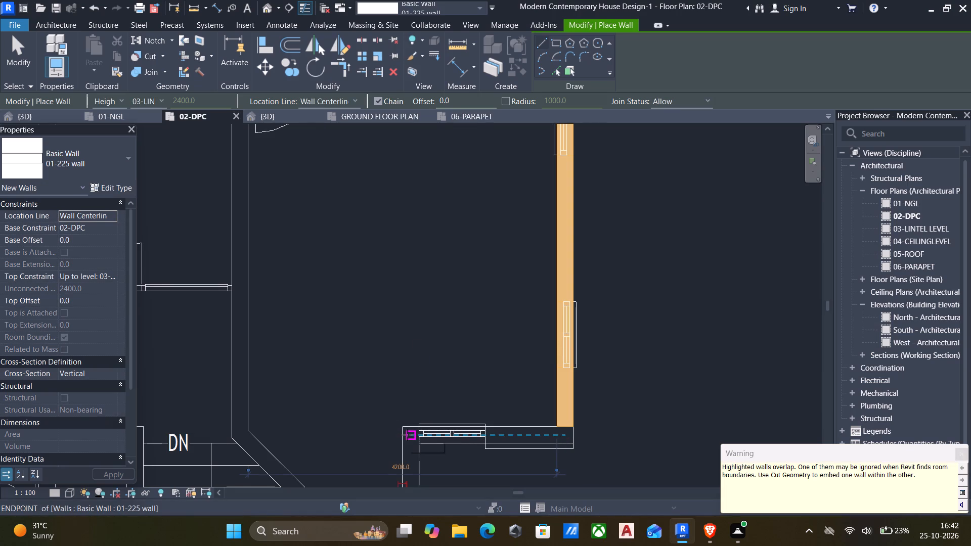
left_click(404, 436)
key("Escape")
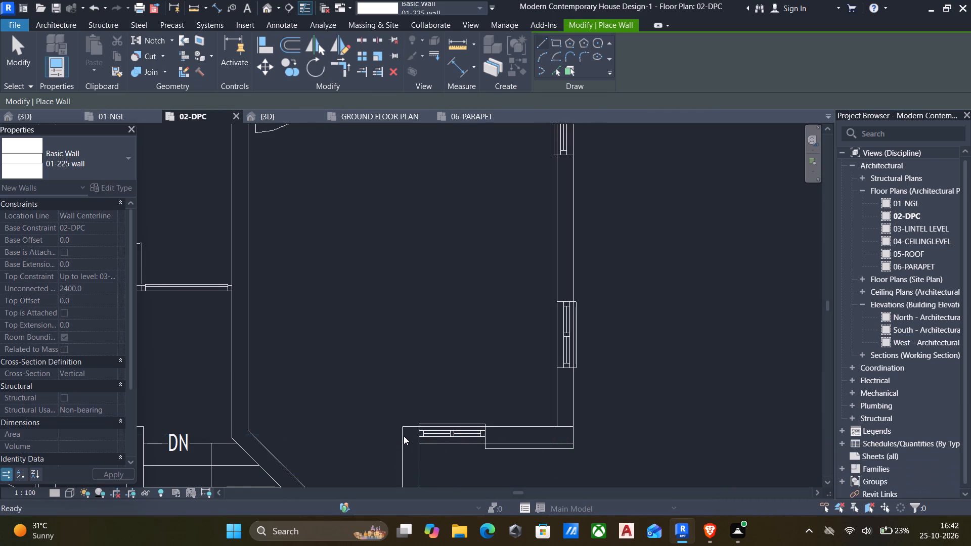
key("Escape")
left_click(559, 390)
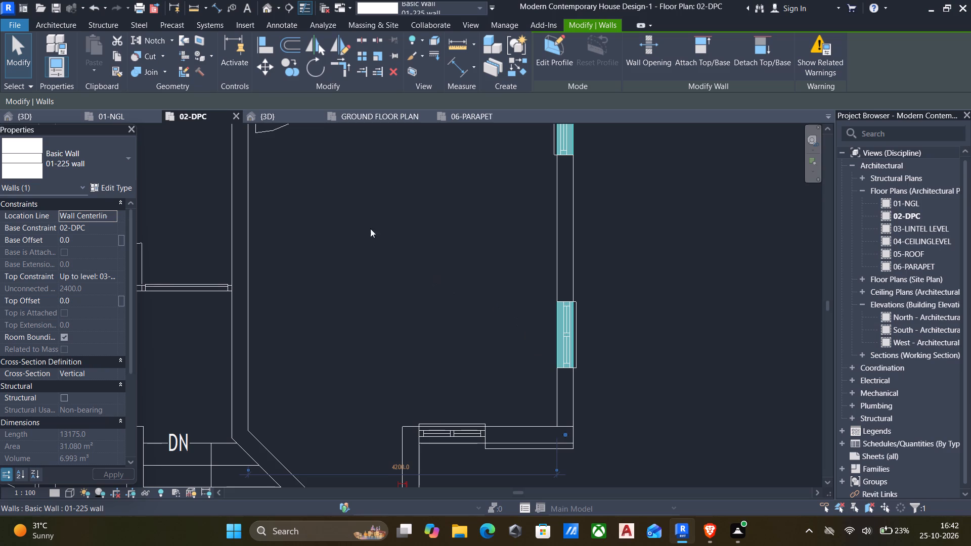
key("Escape")
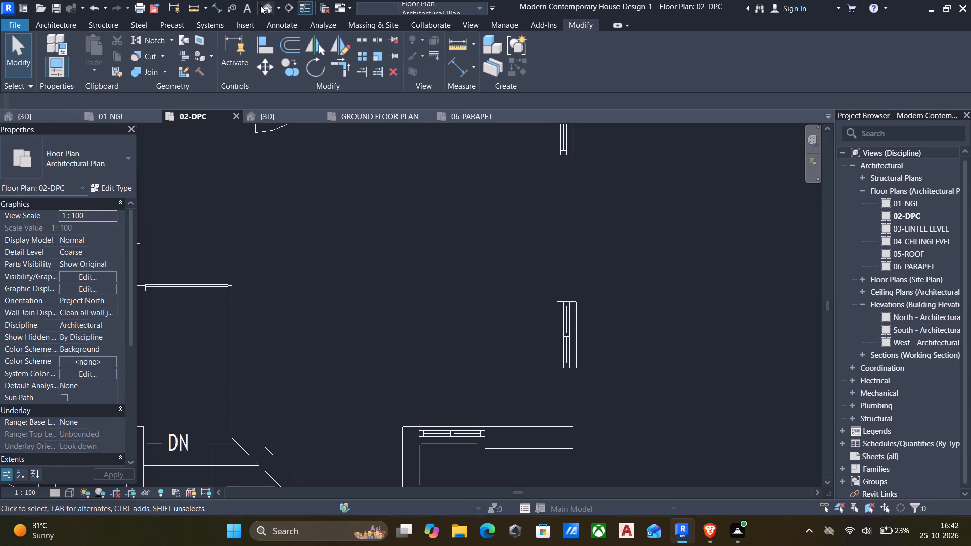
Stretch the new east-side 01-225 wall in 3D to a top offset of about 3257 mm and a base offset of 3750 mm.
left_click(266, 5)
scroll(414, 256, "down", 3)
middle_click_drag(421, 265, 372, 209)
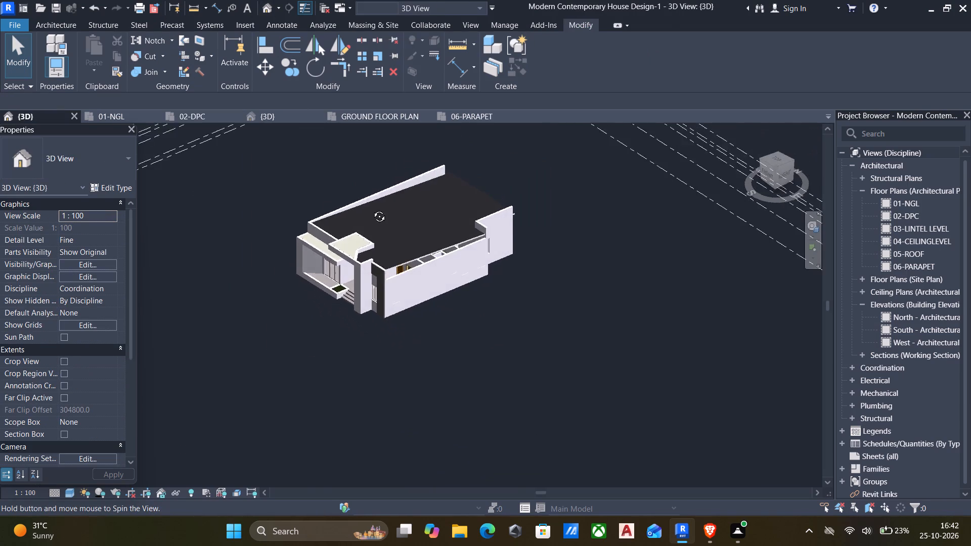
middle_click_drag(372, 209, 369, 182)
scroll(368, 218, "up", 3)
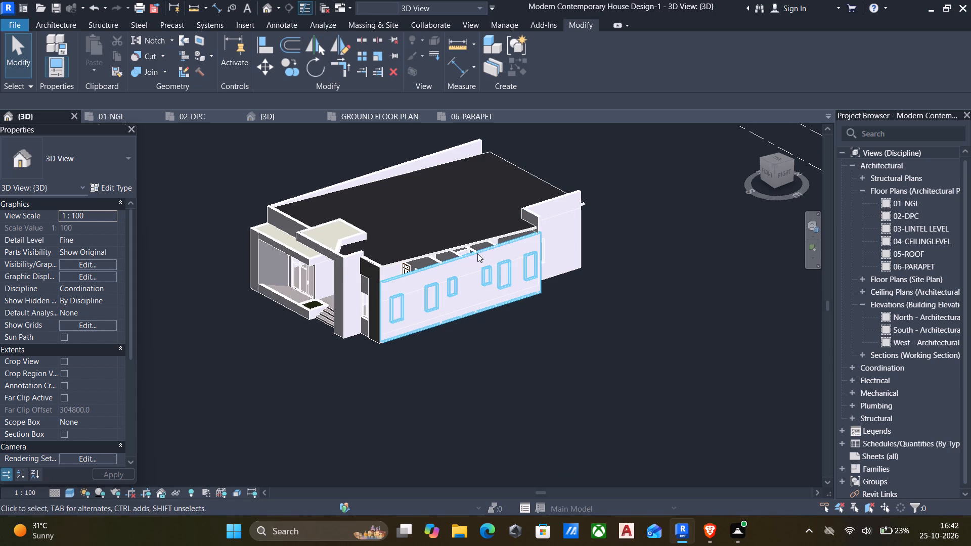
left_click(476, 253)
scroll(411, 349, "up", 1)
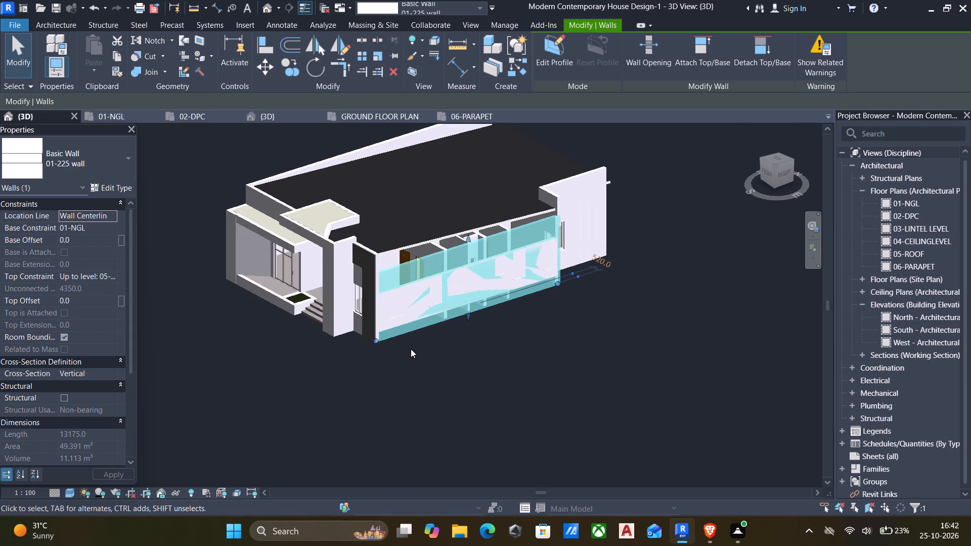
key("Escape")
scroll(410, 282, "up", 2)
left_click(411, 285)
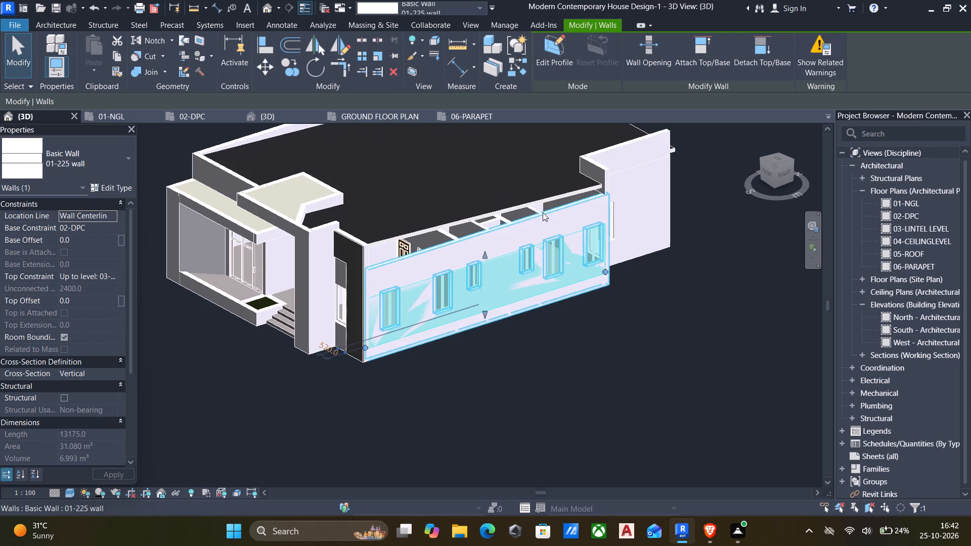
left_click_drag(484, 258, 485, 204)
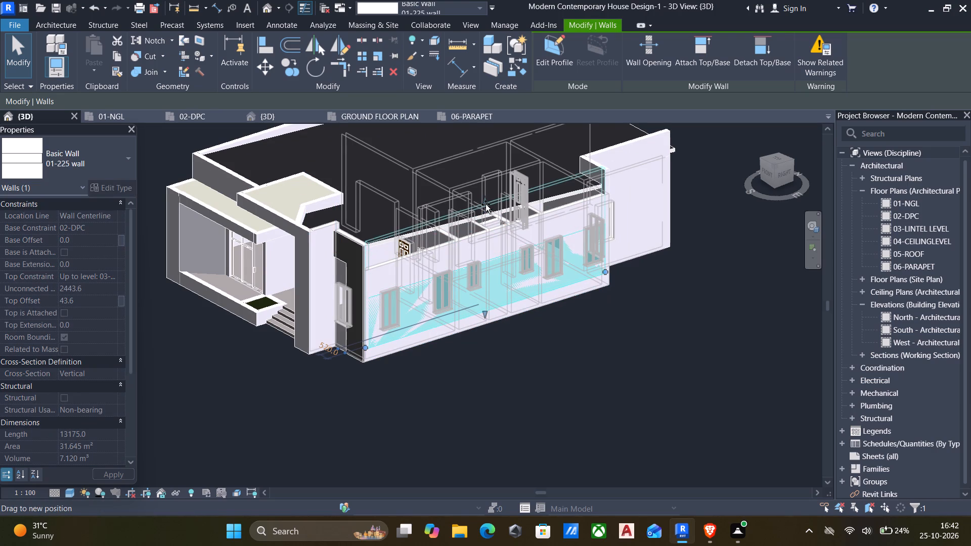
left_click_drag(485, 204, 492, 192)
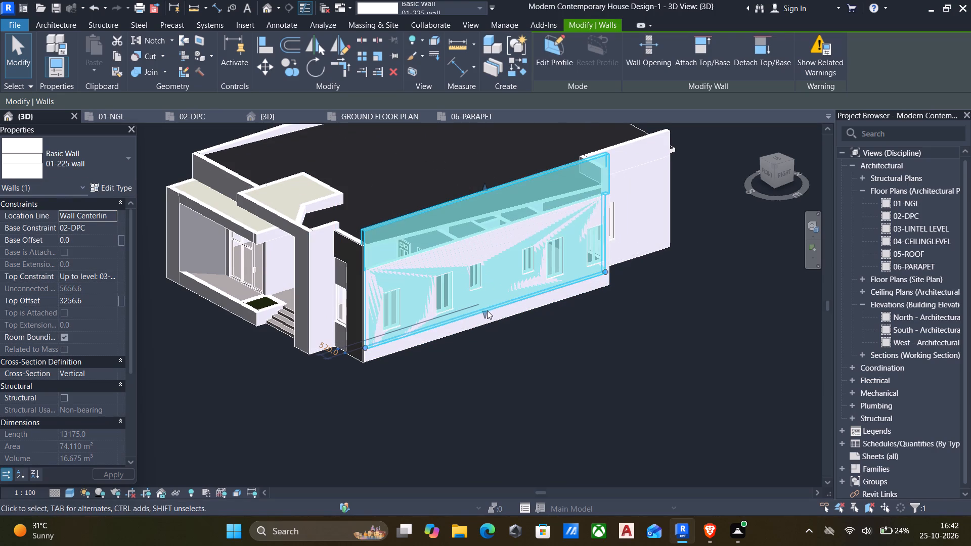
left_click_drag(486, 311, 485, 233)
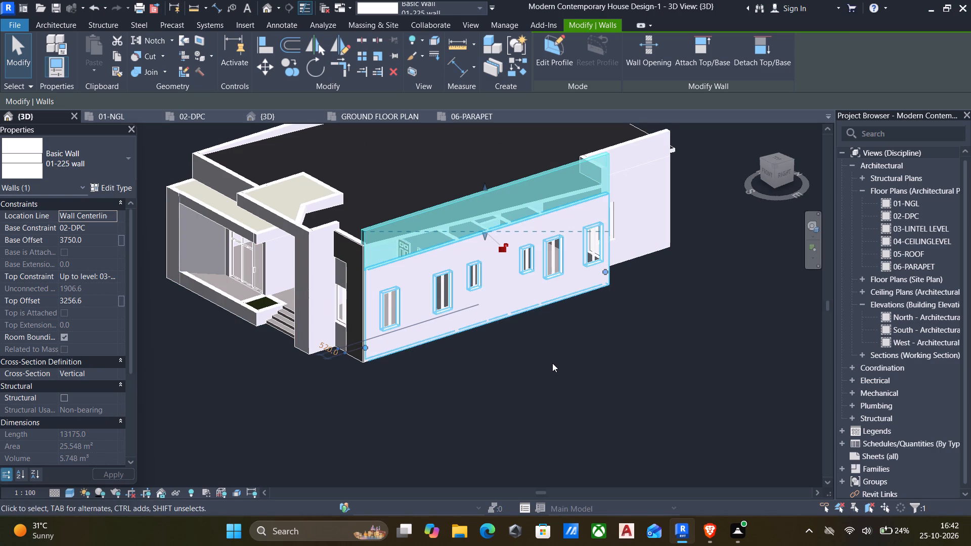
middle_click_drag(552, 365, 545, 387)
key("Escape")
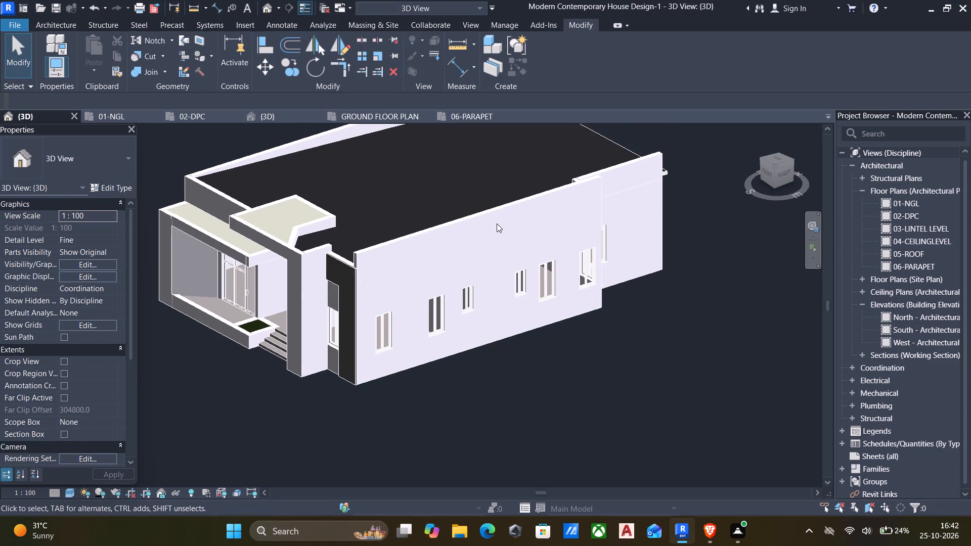
Match the new east wall to the adjoining parapet return, with base constraint 05-ROOF and top constraint up to level 06-PARAPET.
middle_click_drag(500, 208, 500, 210, "shift")
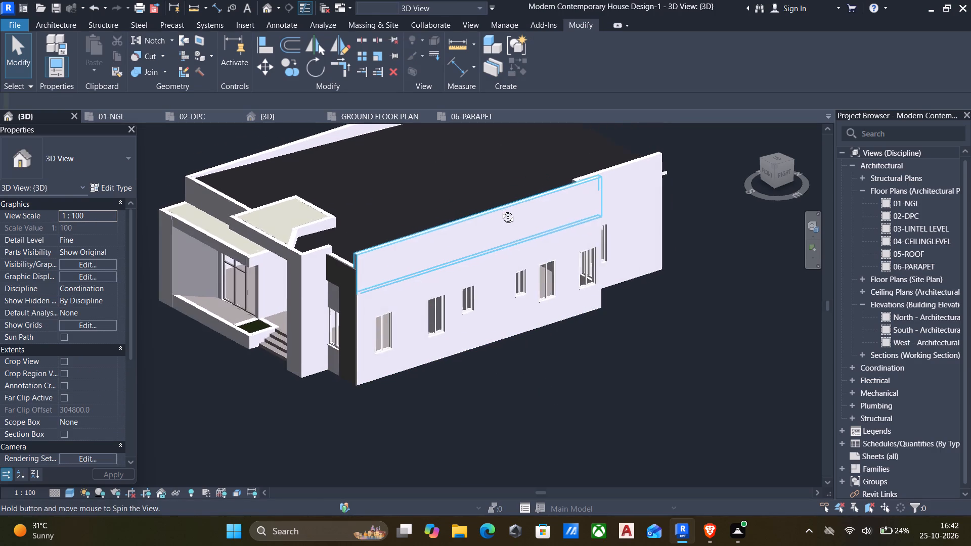
middle_click_drag(500, 210, 588, 281, "shift")
left_click(595, 172)
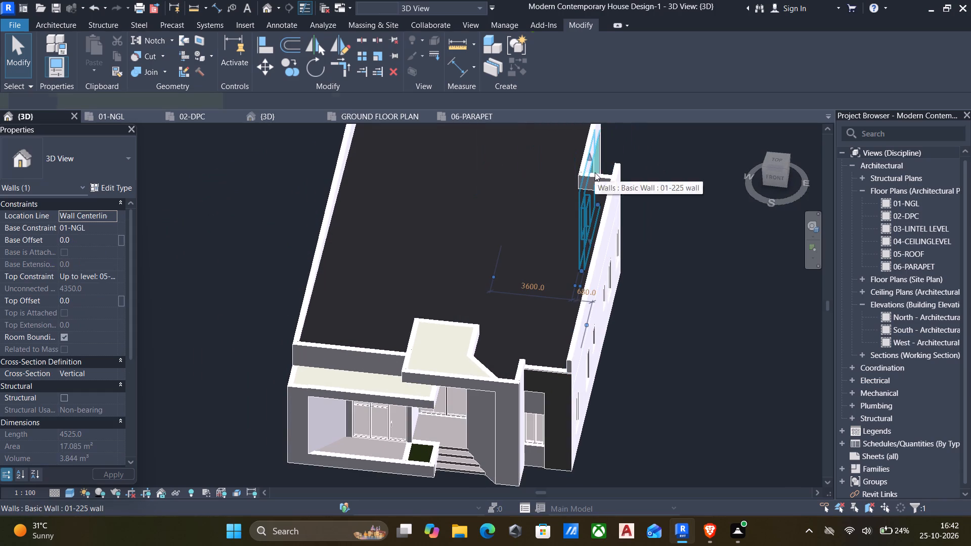
left_click(600, 175)
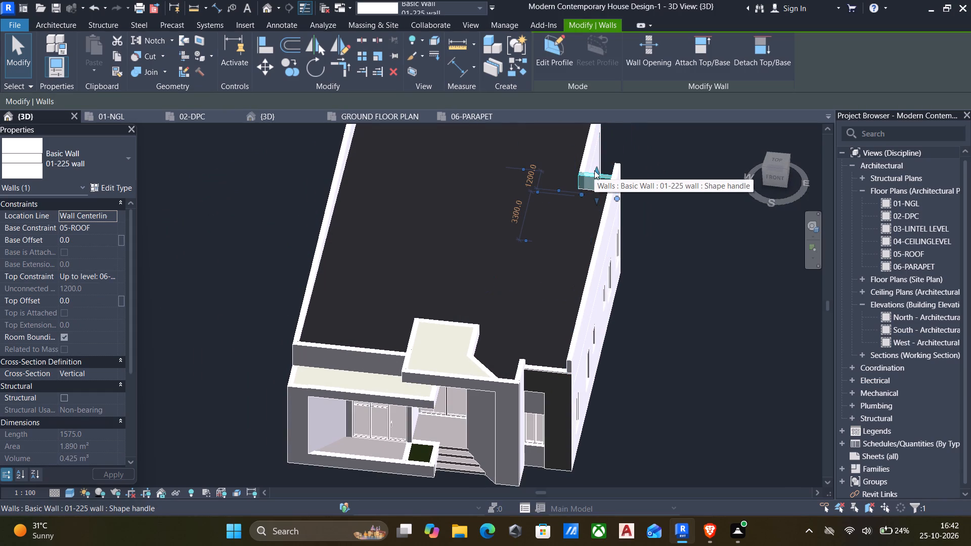
left_click(606, 207)
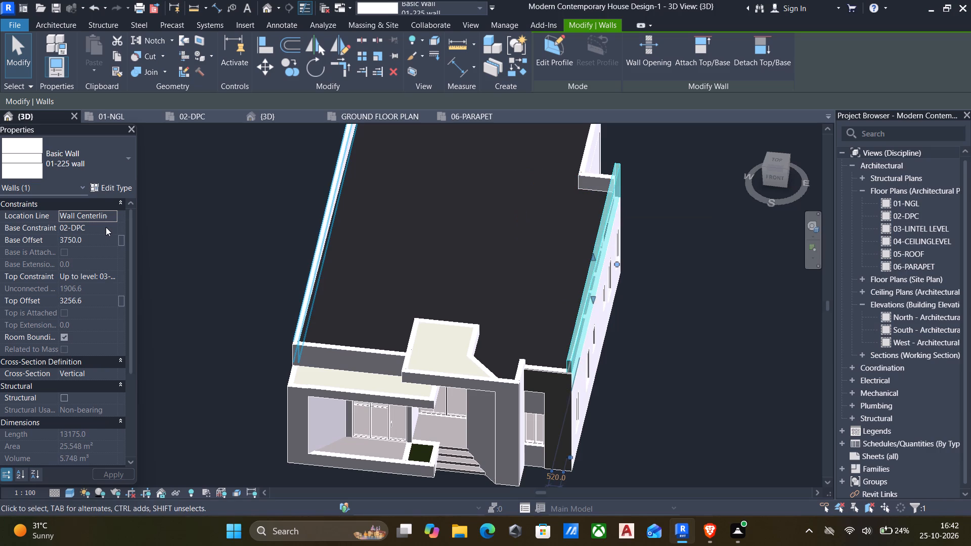
left_click(591, 179)
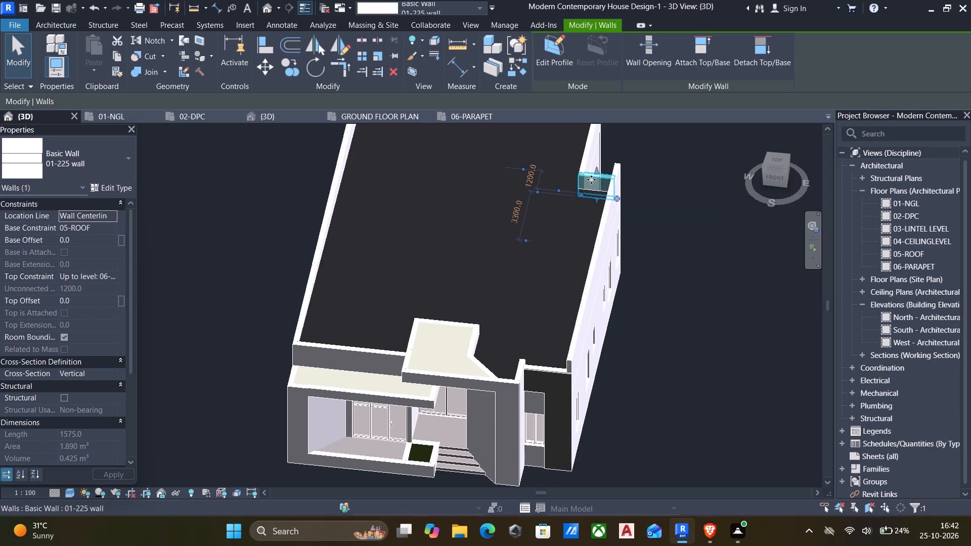
left_click(601, 220)
left_click(110, 229)
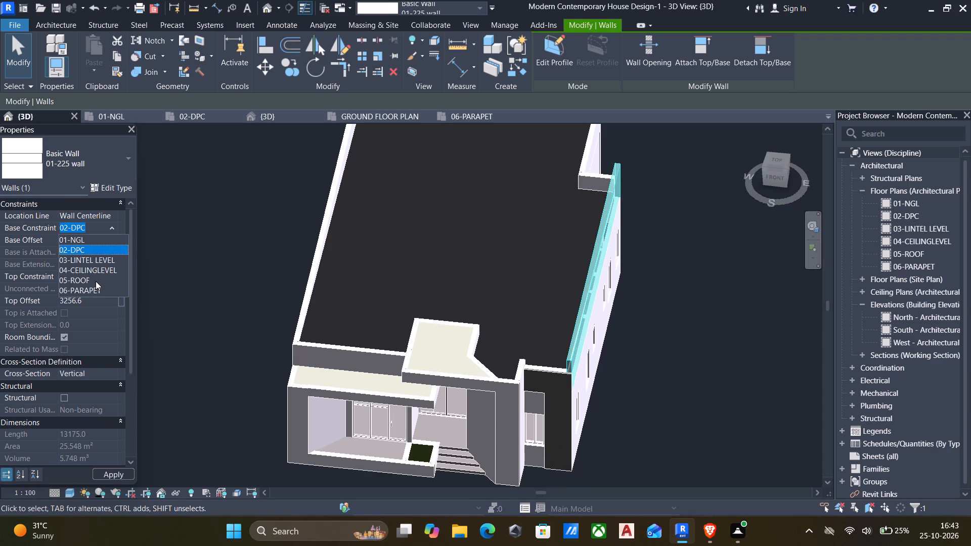
left_click(95, 280)
left_click(112, 274)
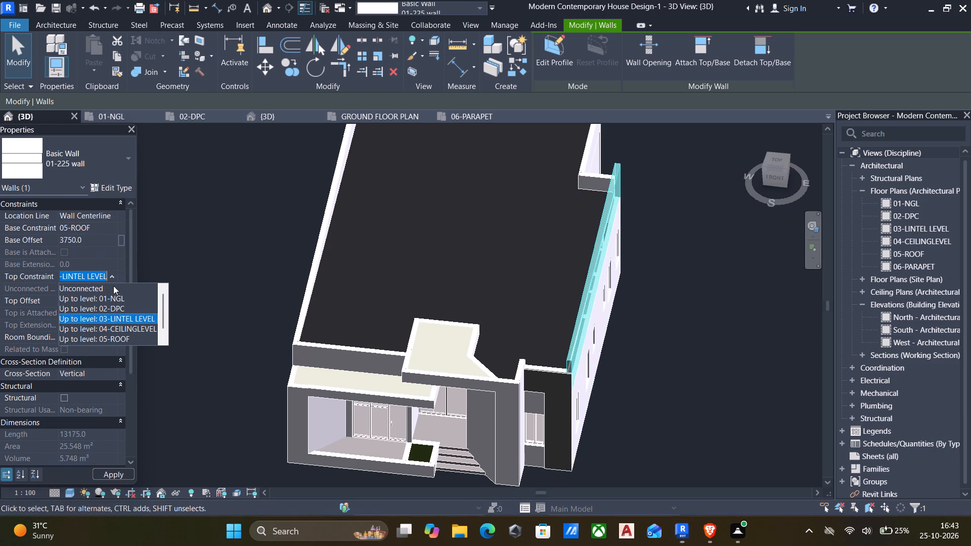
scroll(114, 327, "down", 6)
left_click(113, 336)
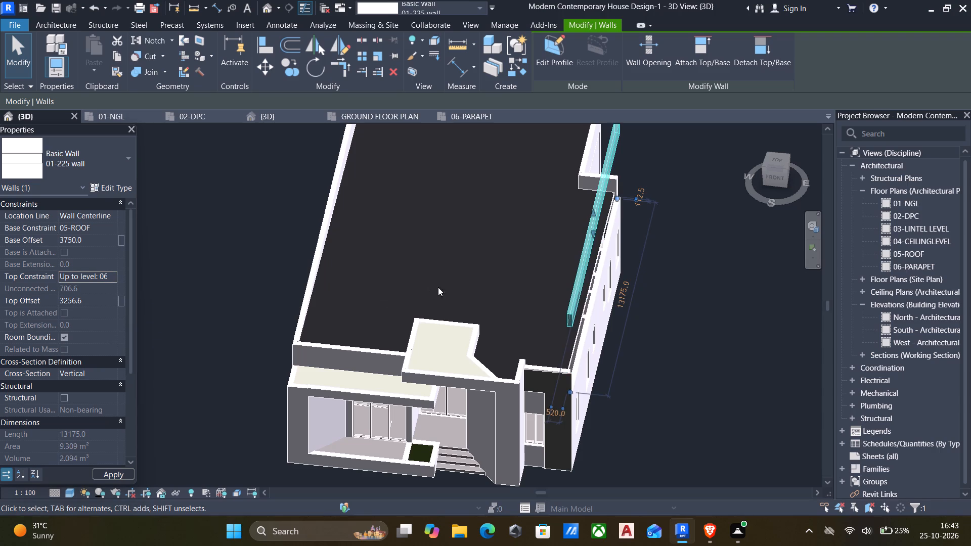
Set the east parapet wall's base offset and top offset to 0.
middle_click_drag(651, 331, 445, 245)
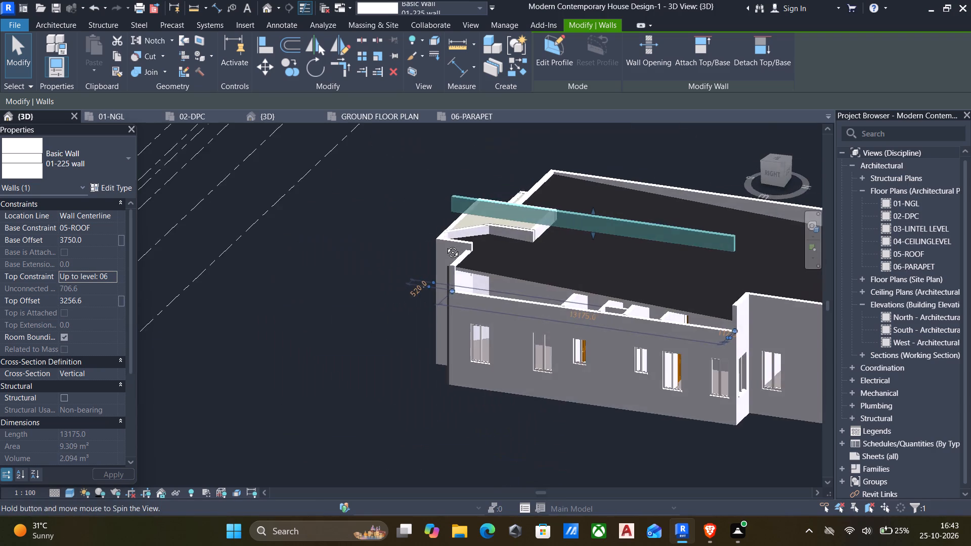
middle_click_drag(445, 245, 466, 230)
left_click(106, 240)
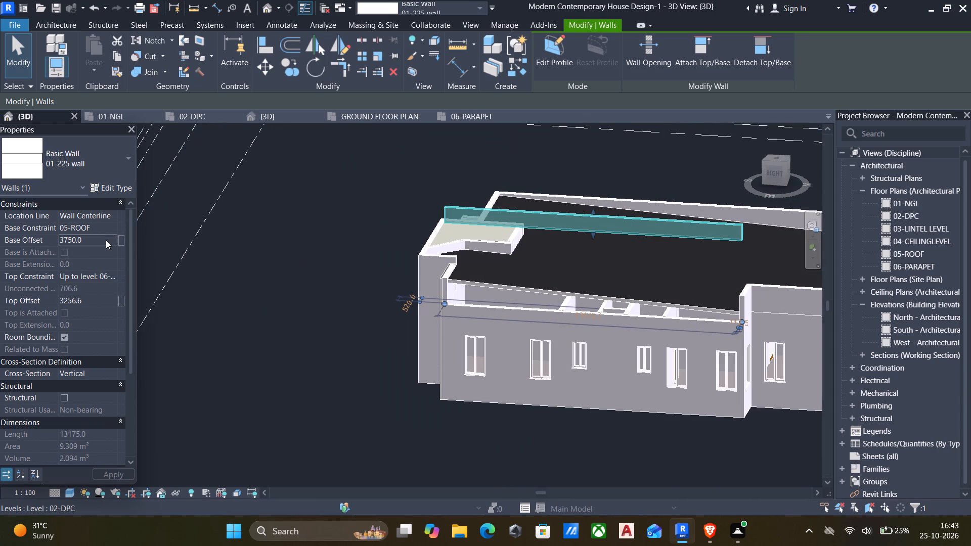
key("0")
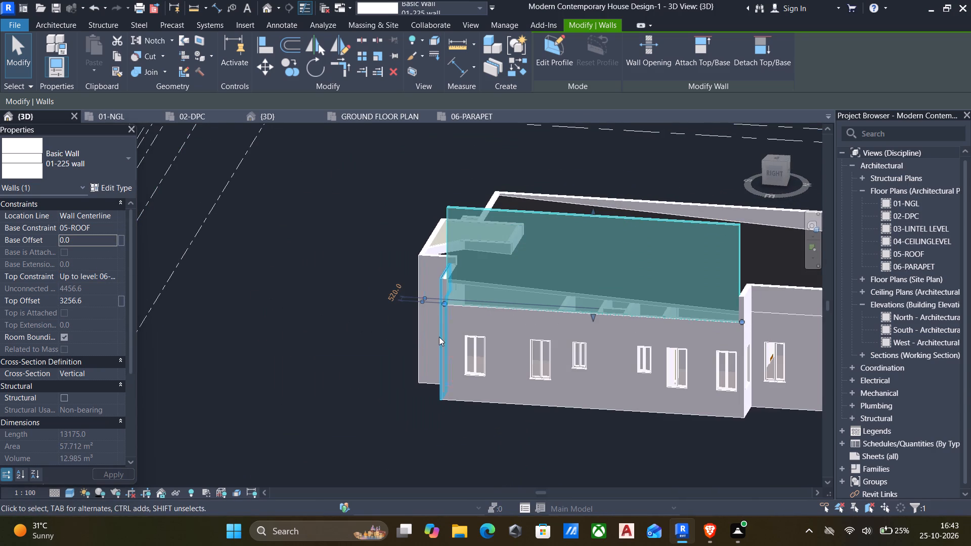
scroll(441, 338, "down", 2)
left_click(103, 302)
key("0")
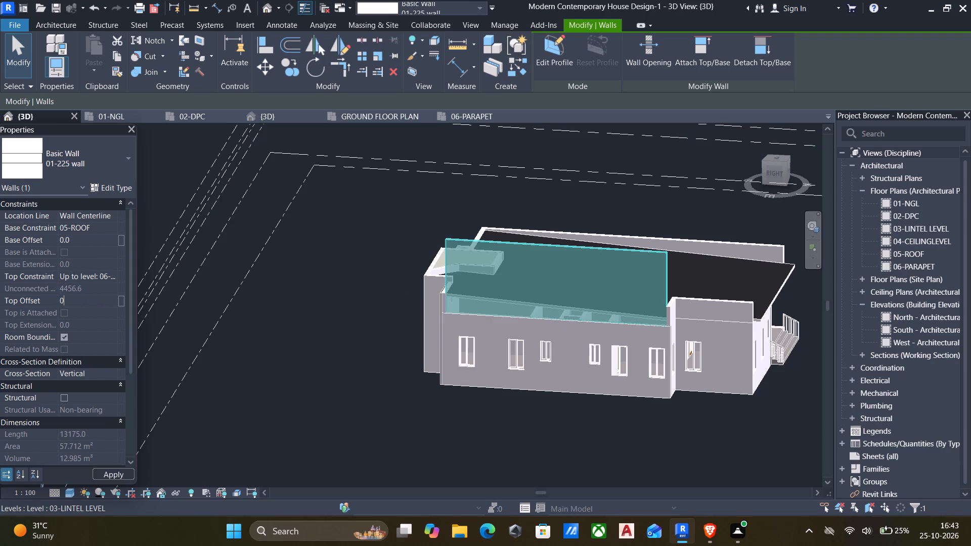
scroll(614, 363, "up", 4)
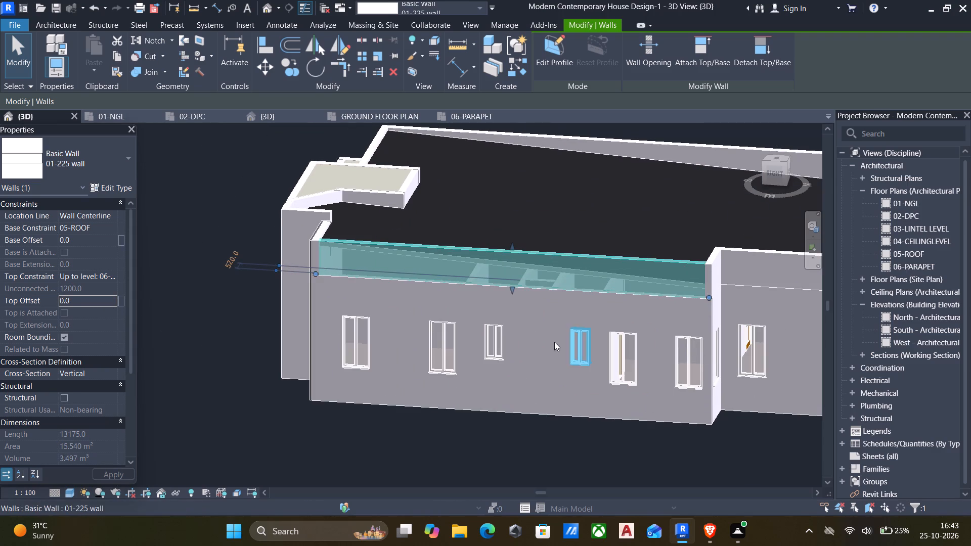
key("Escape")
Examine the east parapet and its meeting with the dark front band from several angles in 3D.
scroll(503, 355, "down", 3)
middle_click_drag(503, 359, 623, 383, "shift")
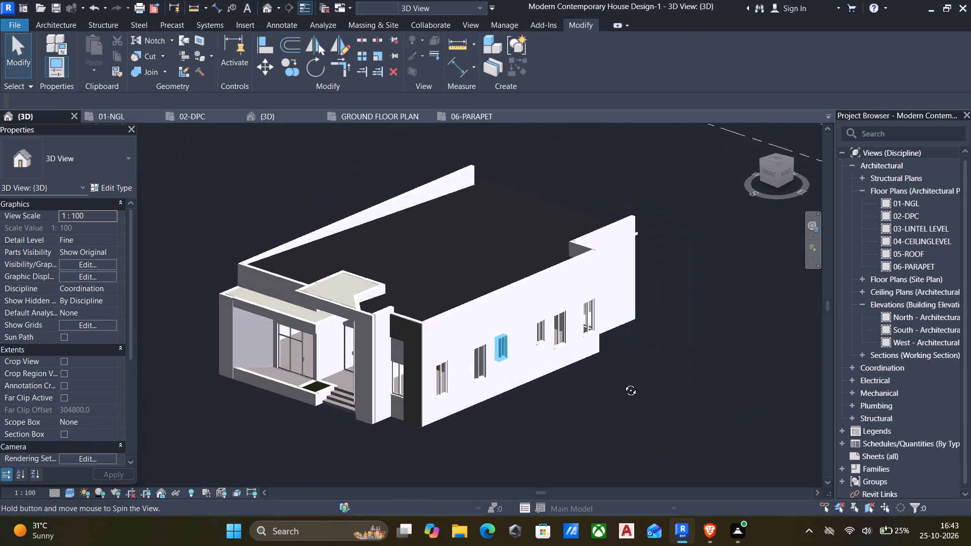
middle_click_drag(623, 383, 623, 387, "shift")
middle_click_drag(527, 361, 499, 417, "shift")
middle_click_drag(498, 380, 567, 347)
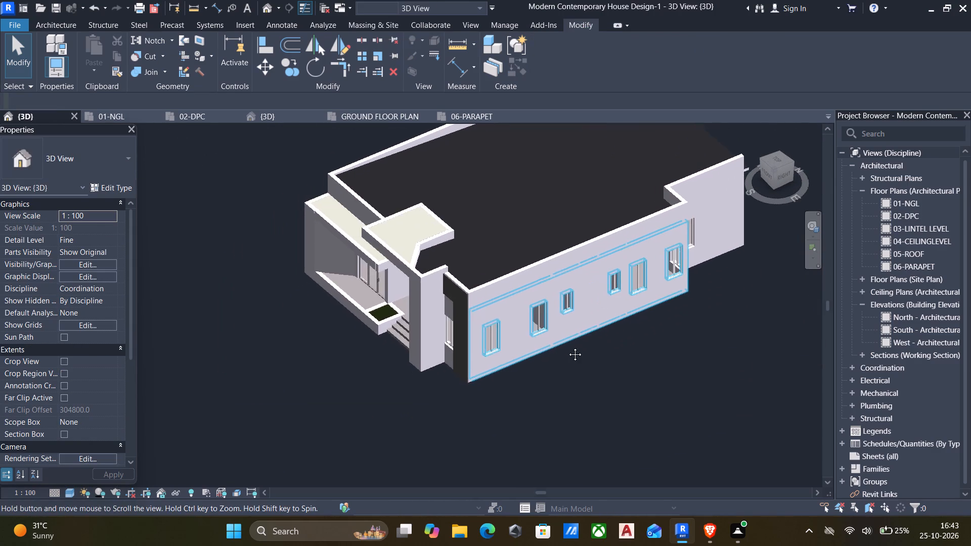
middle_click_drag(567, 347, 568, 346)
middle_click_drag(568, 346, 605, 253, "shift")
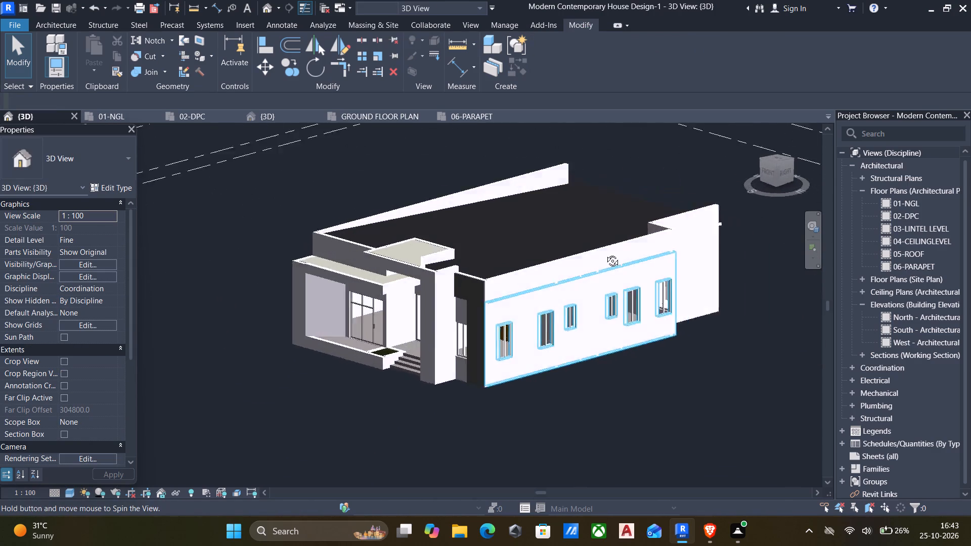
middle_click_drag(605, 253, 648, 210, "shift")
scroll(537, 366, "up", 6)
middle_click_drag(552, 332, 566, 359)
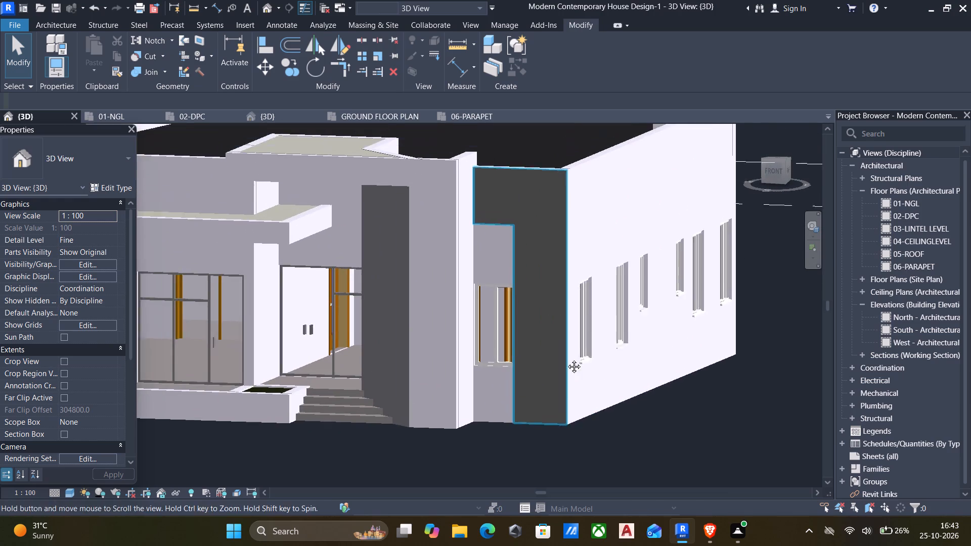
middle_click_drag(566, 359, 582, 374)
scroll(592, 374, "down", 3)
key("Escape")
scroll(578, 335, "down", 2)
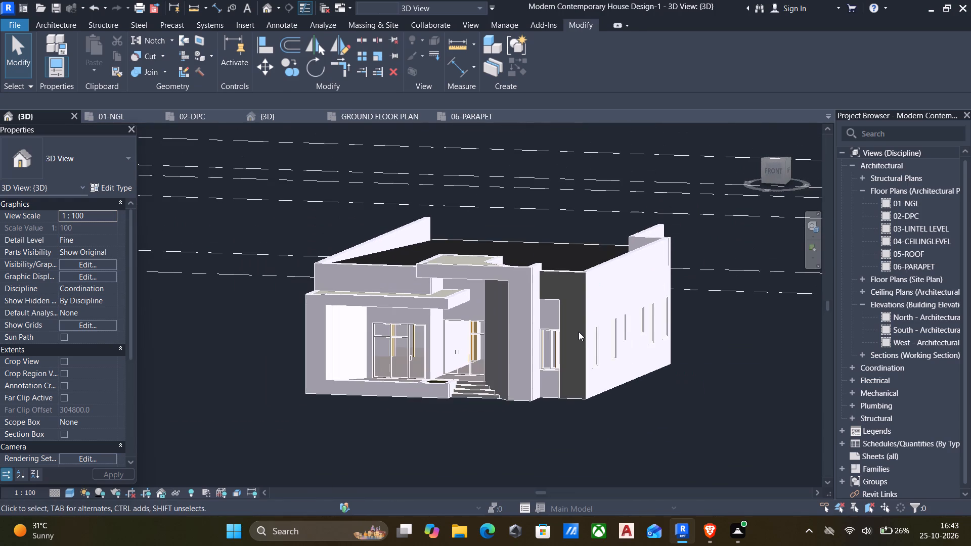
middle_click_drag(579, 333, 544, 378)
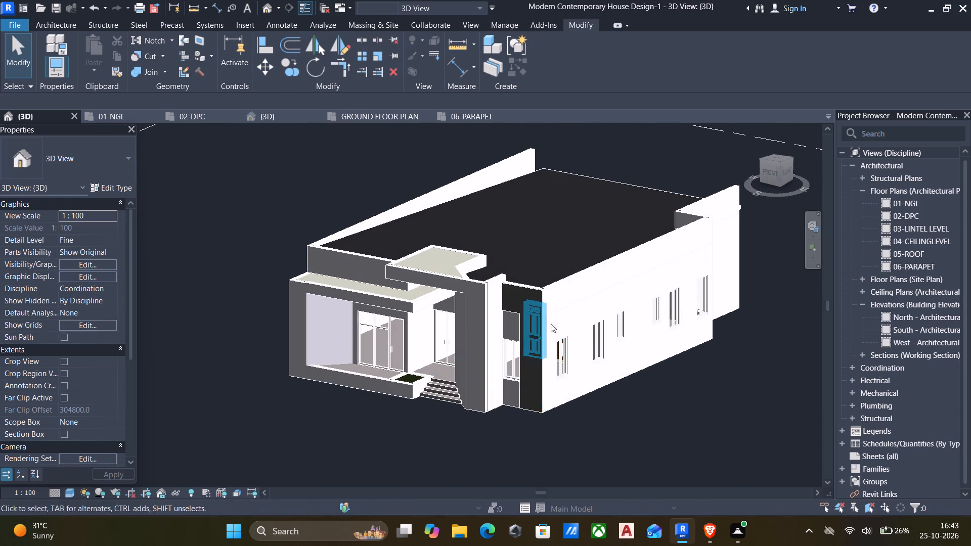
Open the dark front band for in-place editing and start a sweep with a sketched path.
left_click(538, 295)
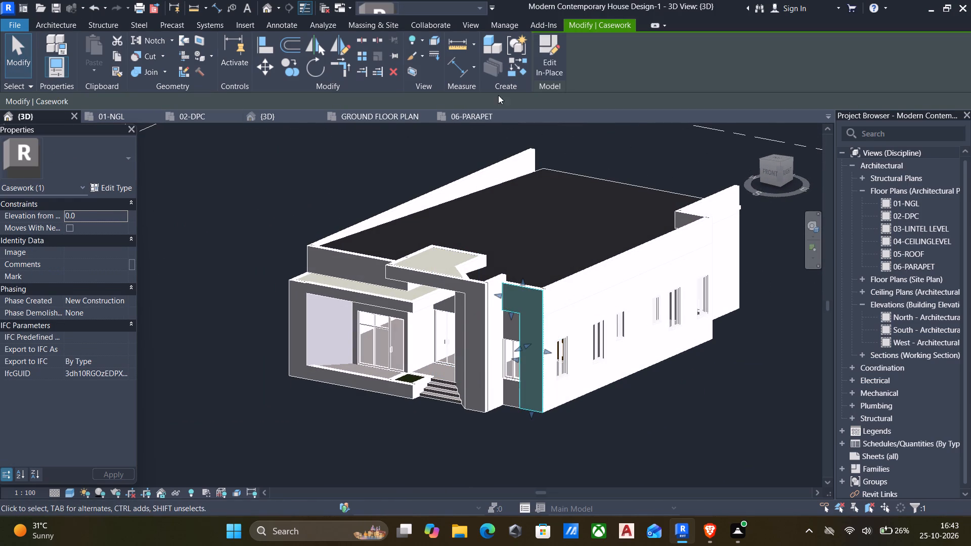
left_click(552, 54)
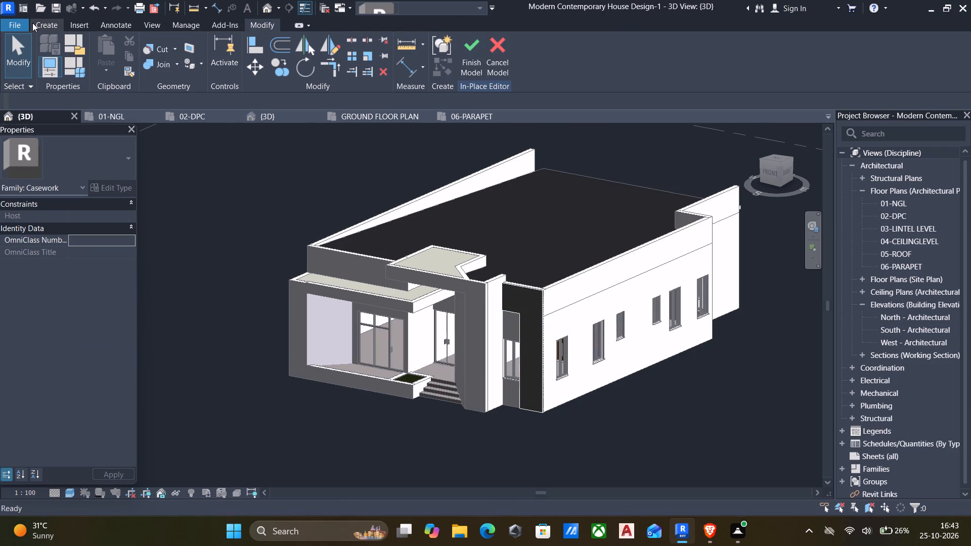
left_click(43, 23)
left_click(197, 43)
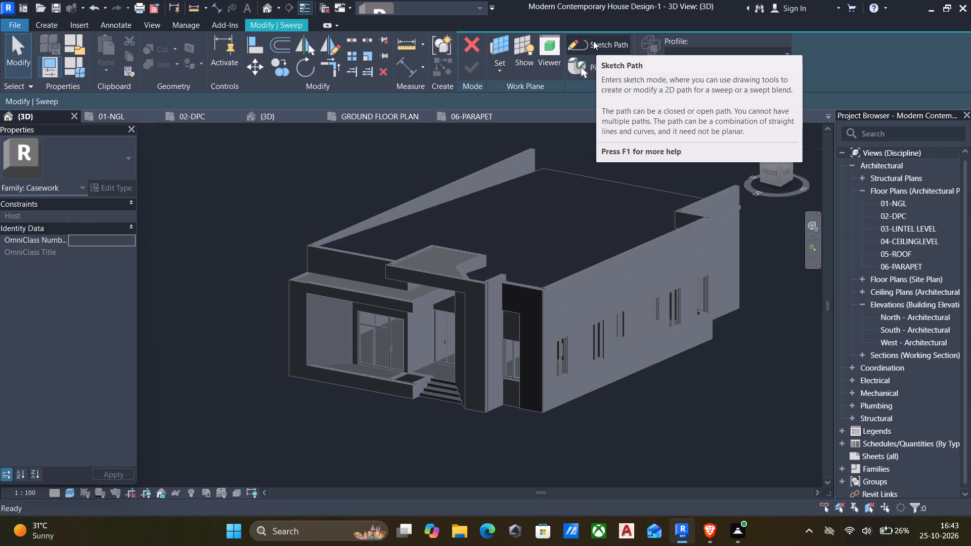
left_click(593, 41)
Set the sweep path's work plane to the top face of the 01-225 parapet wall.
scroll(575, 277, "up", 2)
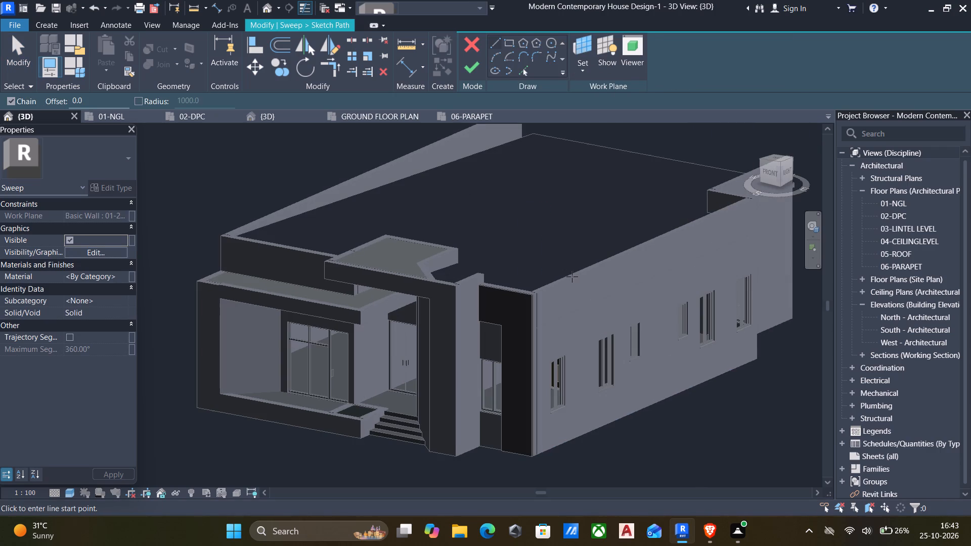
left_click(581, 66)
left_click(597, 112)
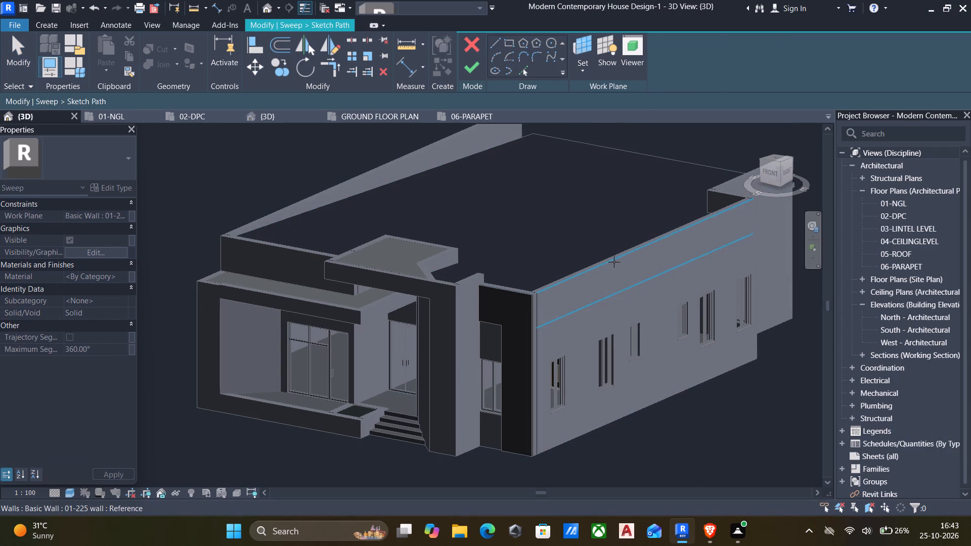
middle_click_drag(607, 261, 585, 338, "shift")
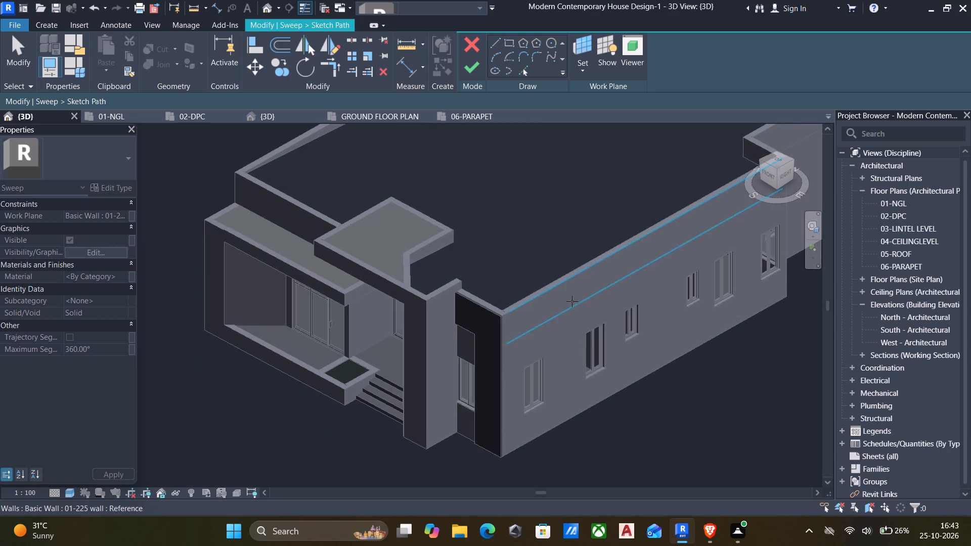
scroll(552, 287, "up", 4)
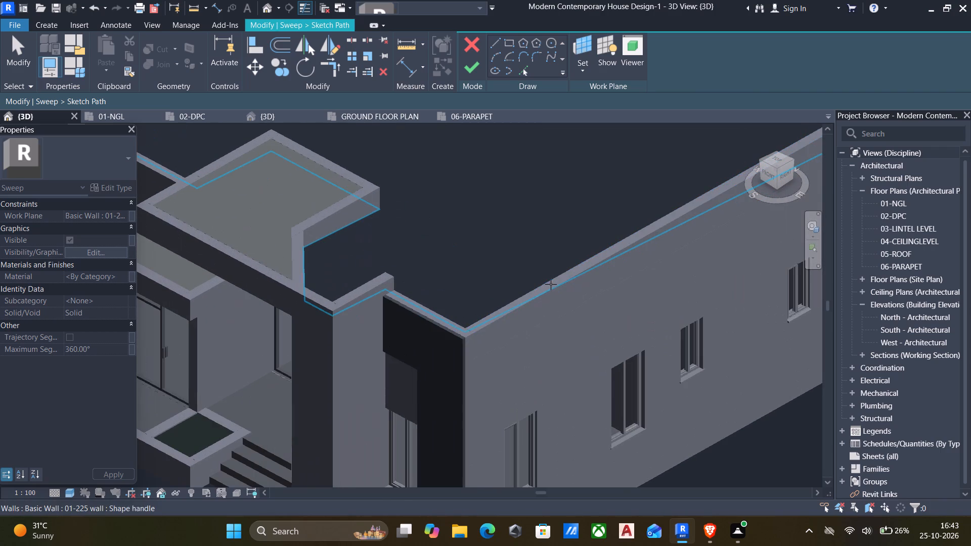
left_click(562, 275)
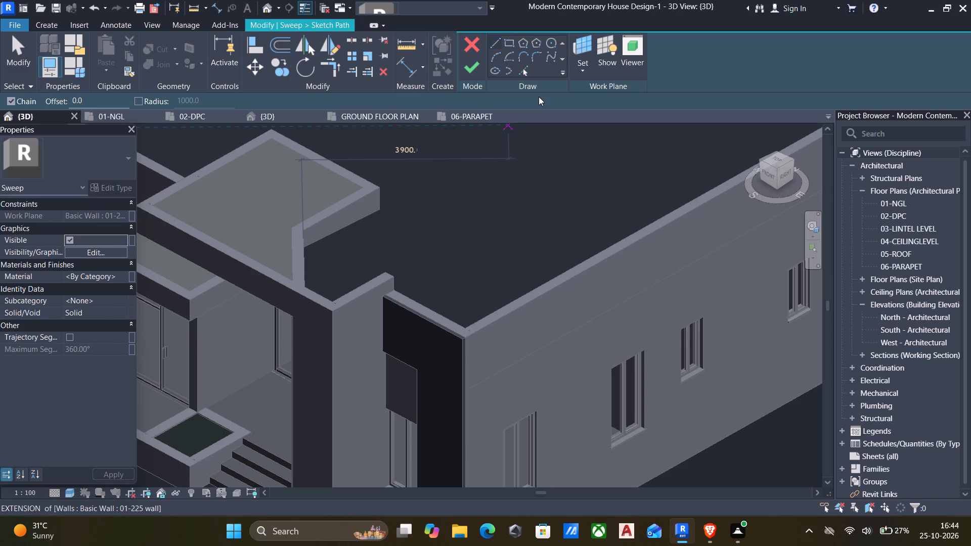
Pick path lines along the front band's top edge and the top edges of the east parapet, its return and the rear stretch.
left_click(519, 72)
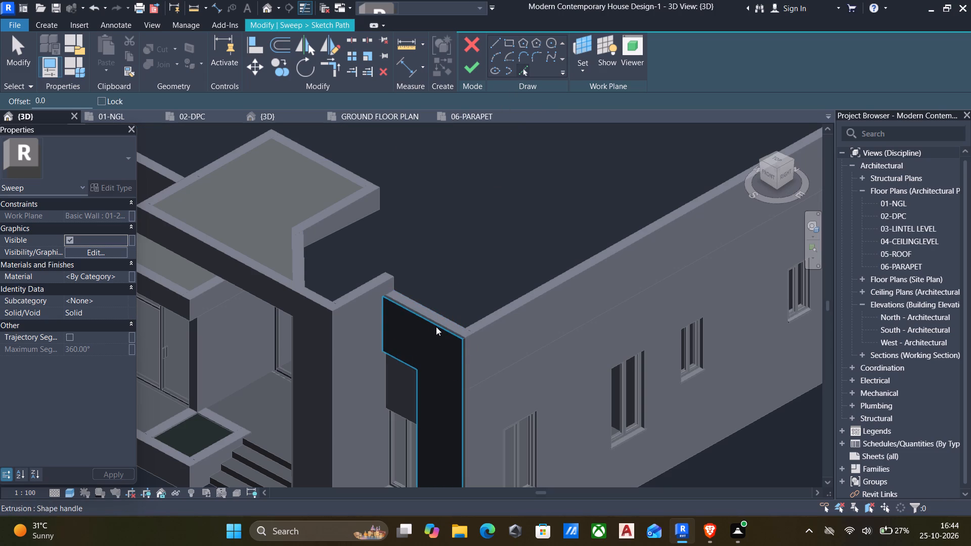
scroll(436, 327, "up", 5)
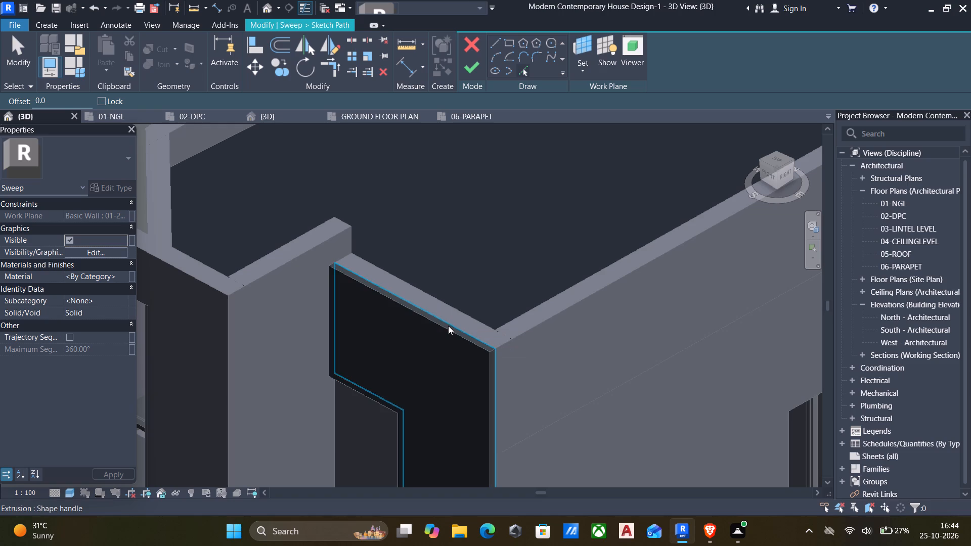
left_click(443, 329)
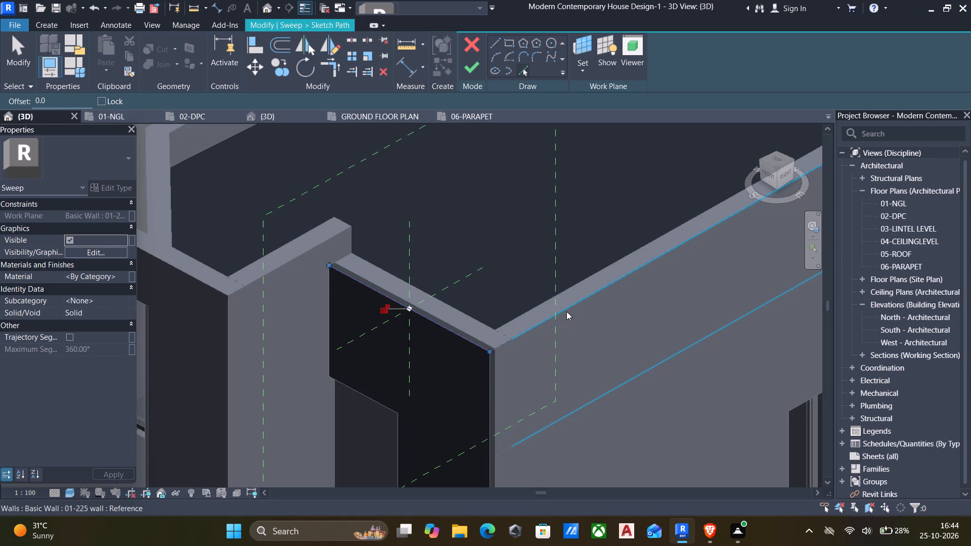
left_click(567, 310)
scroll(580, 326, "down", 5)
middle_click_drag(577, 337, 448, 480)
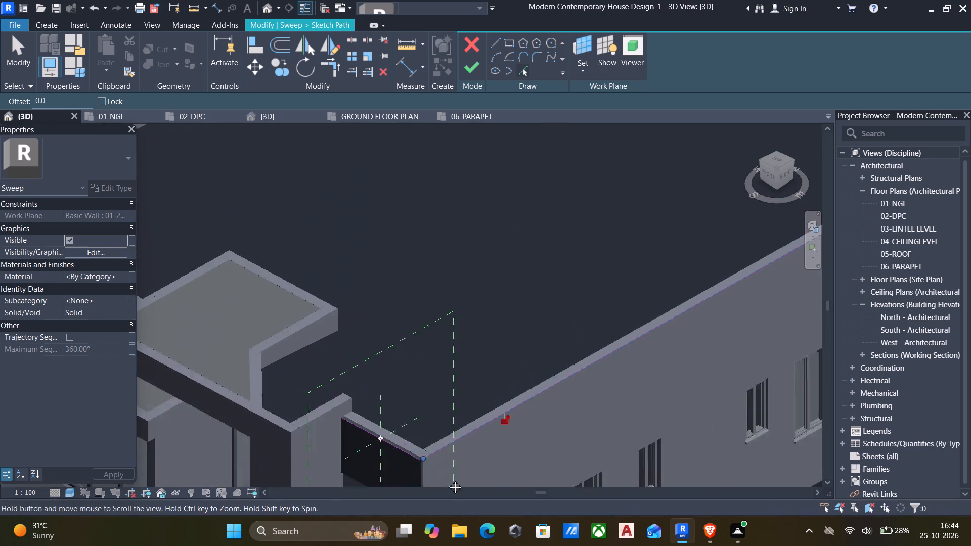
middle_click_drag(448, 480, 439, 496)
scroll(592, 374, "up", 1)
middle_click_drag(591, 376, 427, 488)
scroll(421, 493, "down", 5)
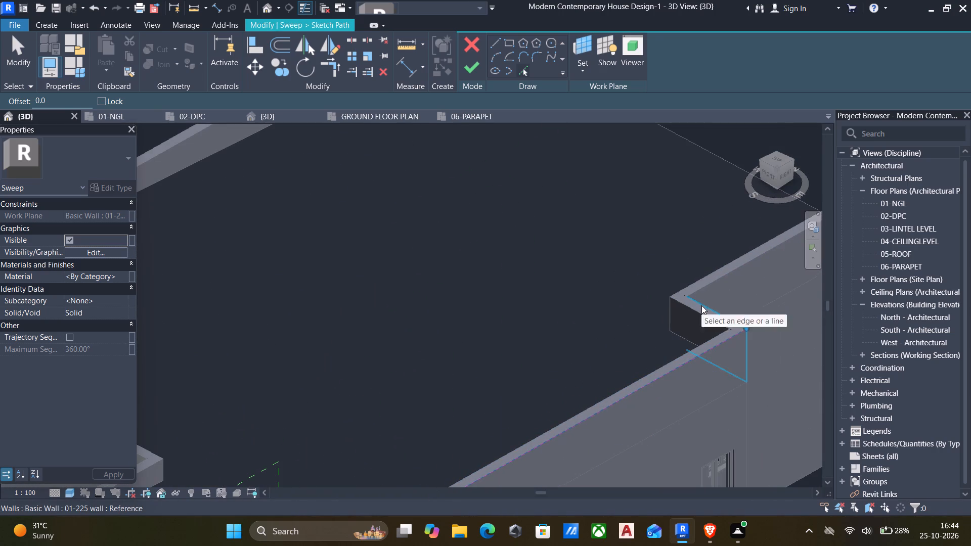
left_click(701, 305)
left_click(712, 278)
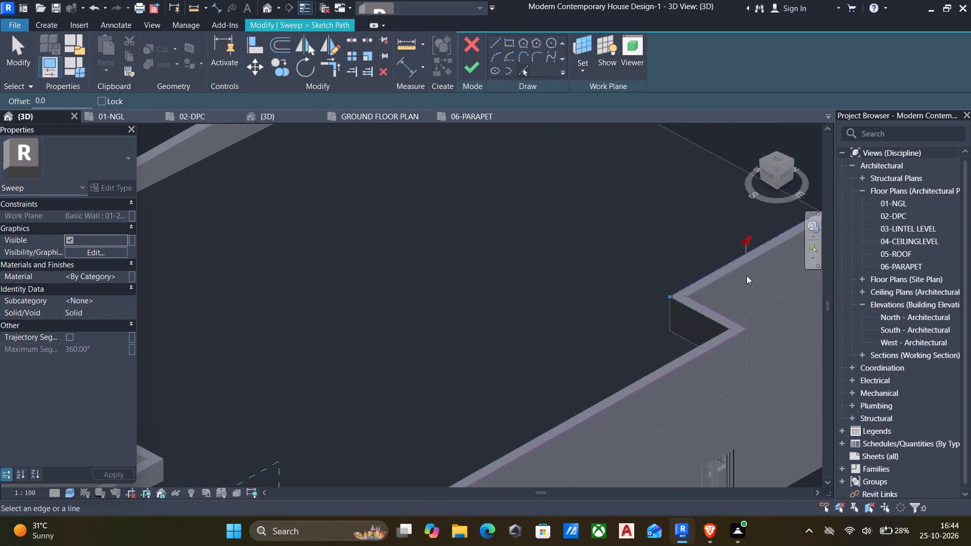
left_click(744, 268)
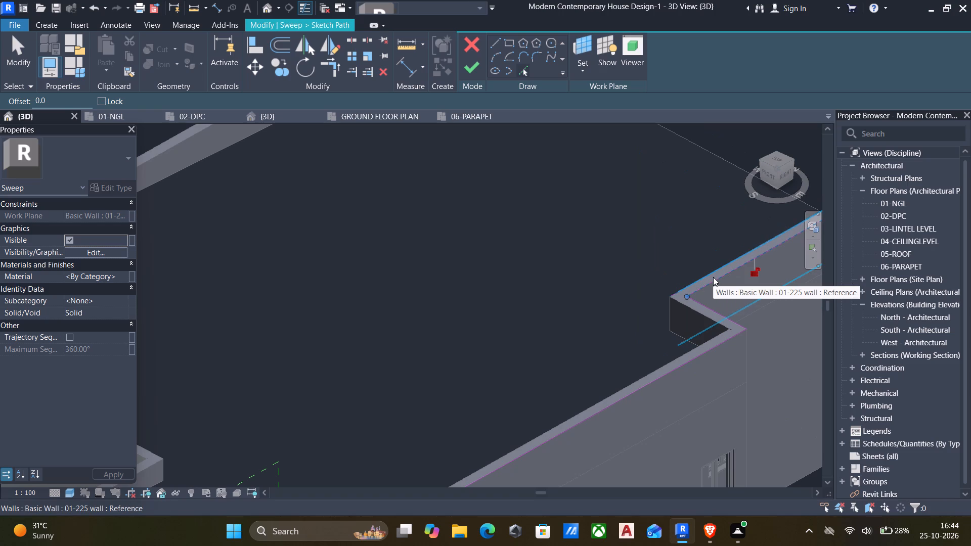
key("Escape")
Delete the extra path line picked along the inner edge of the rear parapet stretch.
scroll(713, 277, "up", 5)
key("Escape")
left_click(718, 259)
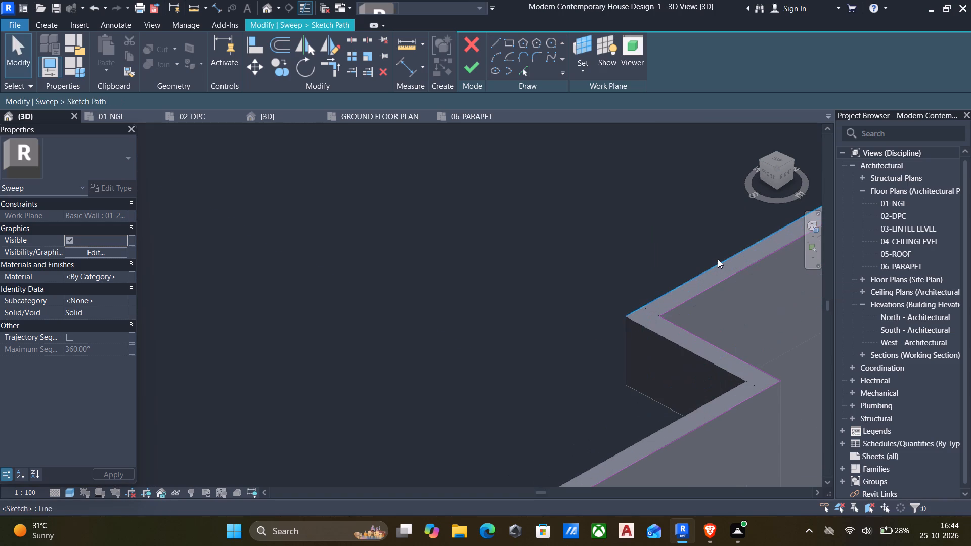
key("Delete")
Trim the front band's path line and the long east parapet path line to a corner.
scroll(691, 282, "down", 6)
middle_click_drag(668, 359, 672, 302)
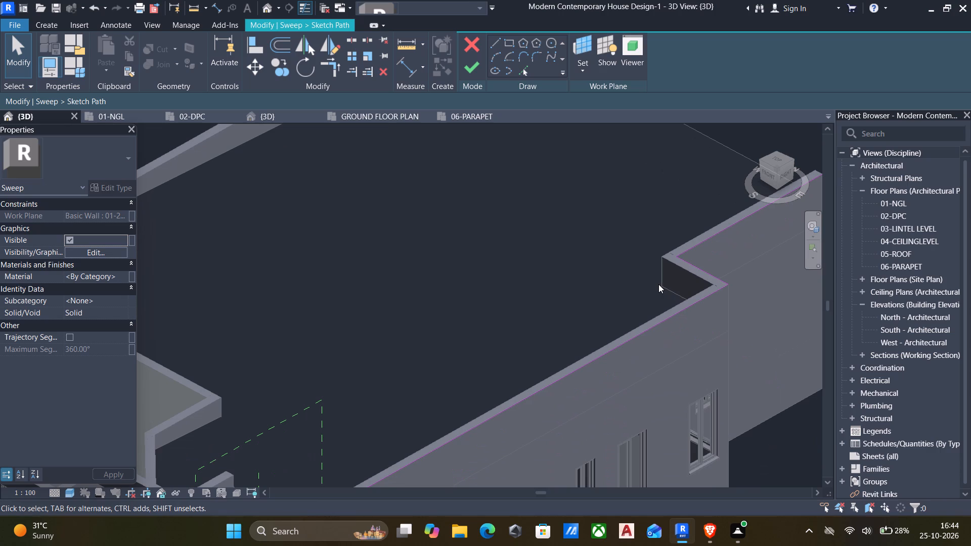
scroll(646, 312, "down", 3)
scroll(492, 420, "down", 2)
middle_click_drag(492, 422, 526, 362)
scroll(466, 401, "up", 6)
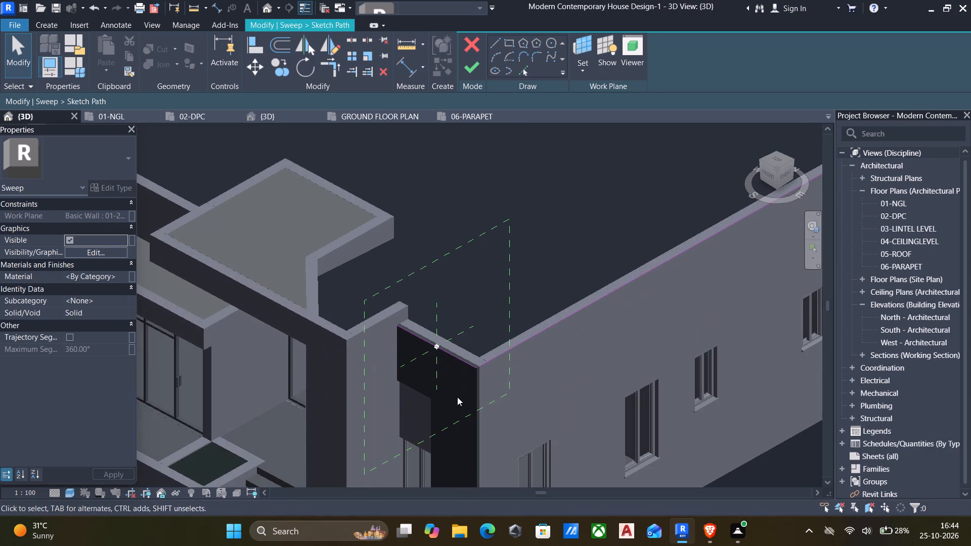
key("t")
key("r")
scroll(437, 394, "up", 5)
left_click(469, 320)
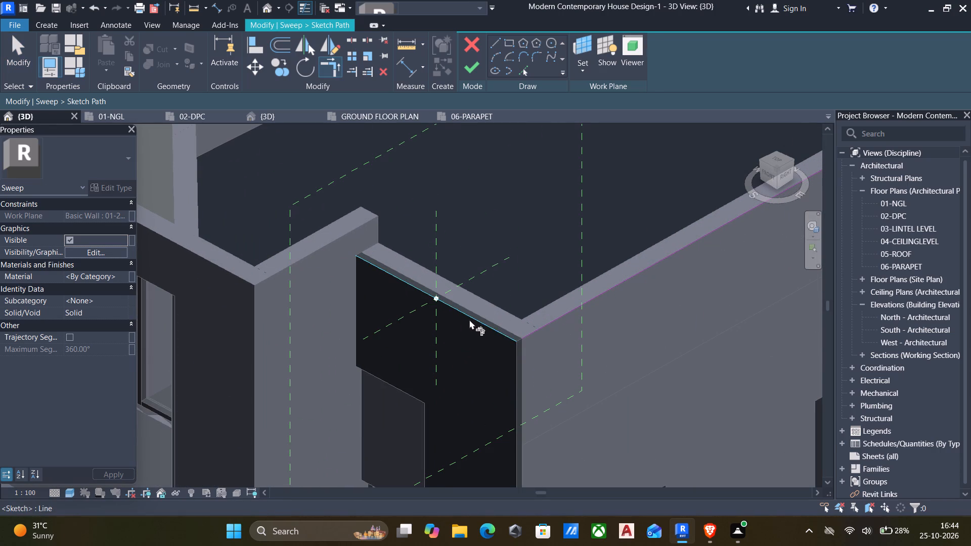
left_click(540, 325)
Trim the path lines to corners at both ends of the parapet return and finish the sweep path.
scroll(552, 341, "down", 5)
middle_click_drag(693, 391, 205, 545)
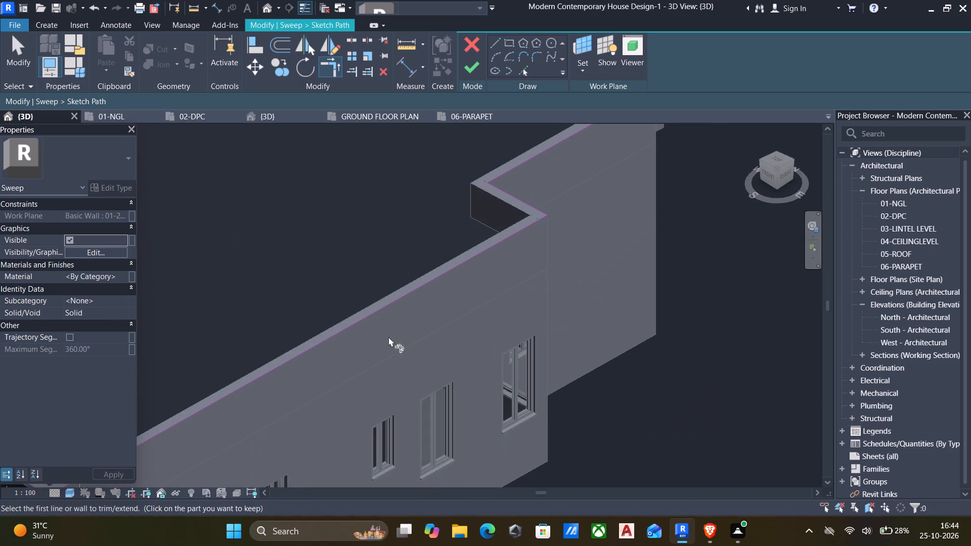
scroll(525, 236, "up", 4)
left_click(523, 221)
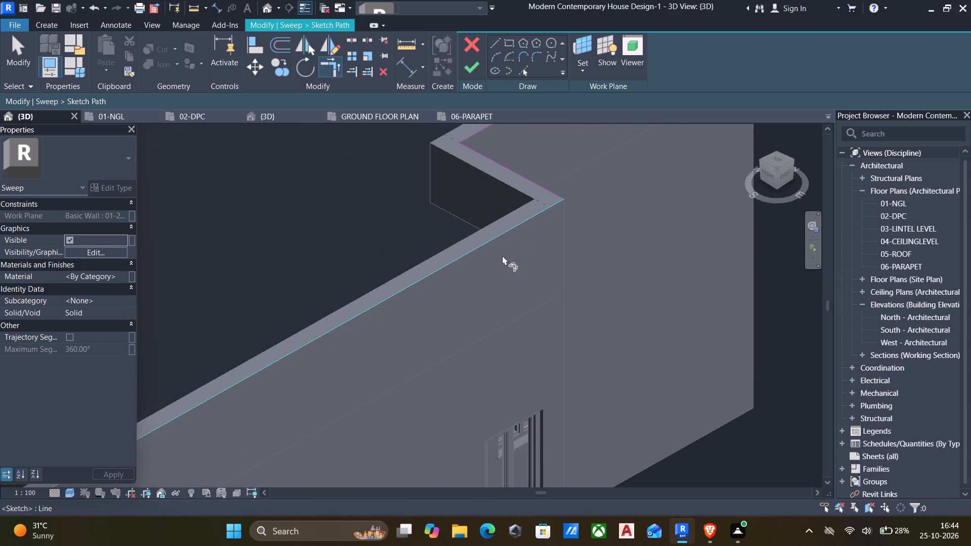
left_click(527, 176)
middle_click_drag(549, 212, 504, 440)
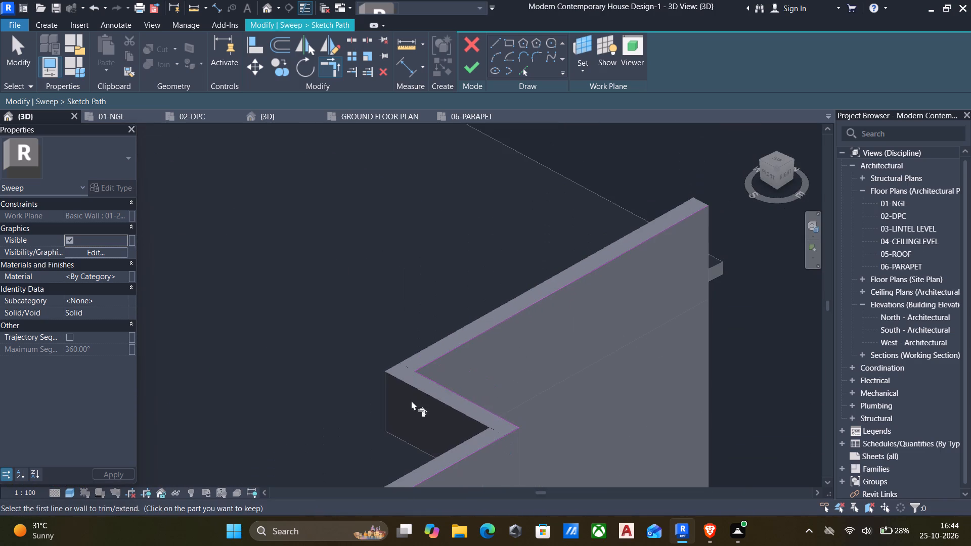
left_click(428, 376)
left_click(438, 356)
left_click(476, 61)
Sketch a closed rectangular sweep profile, 300 mm wide and 25 mm high, on the parapet top from the path's profile-plane origin.
scroll(435, 311, "down", 6)
middle_click_drag(434, 348, 440, 338)
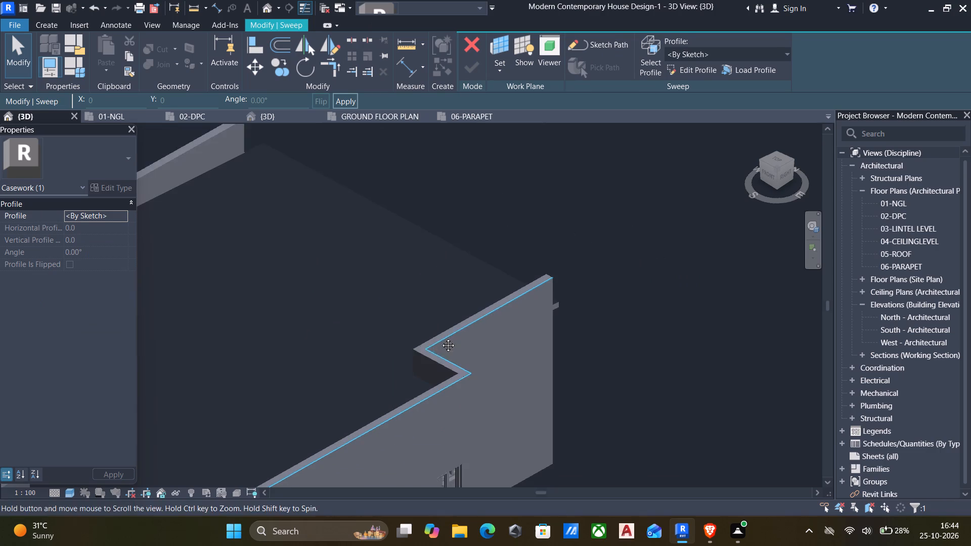
middle_click_drag(440, 338, 486, 286)
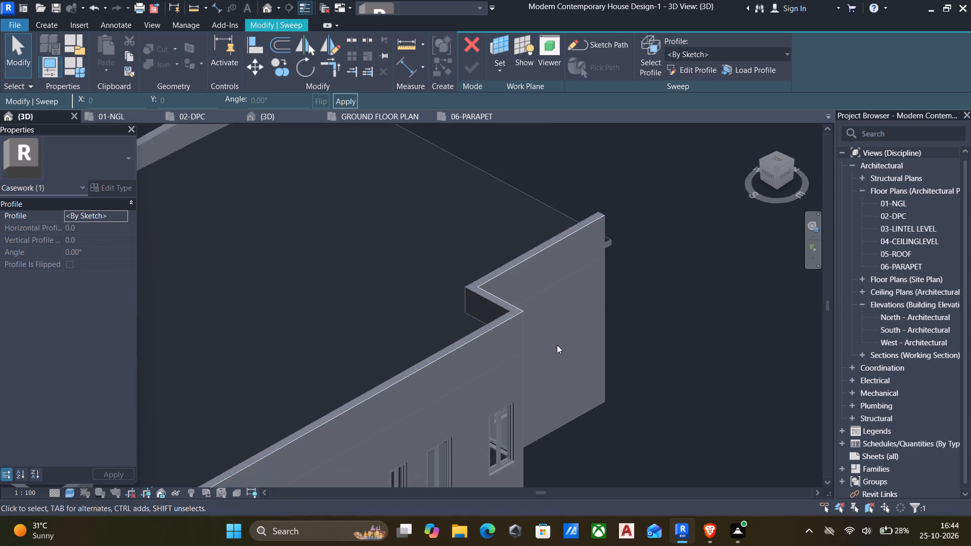
scroll(551, 385, "down", 3)
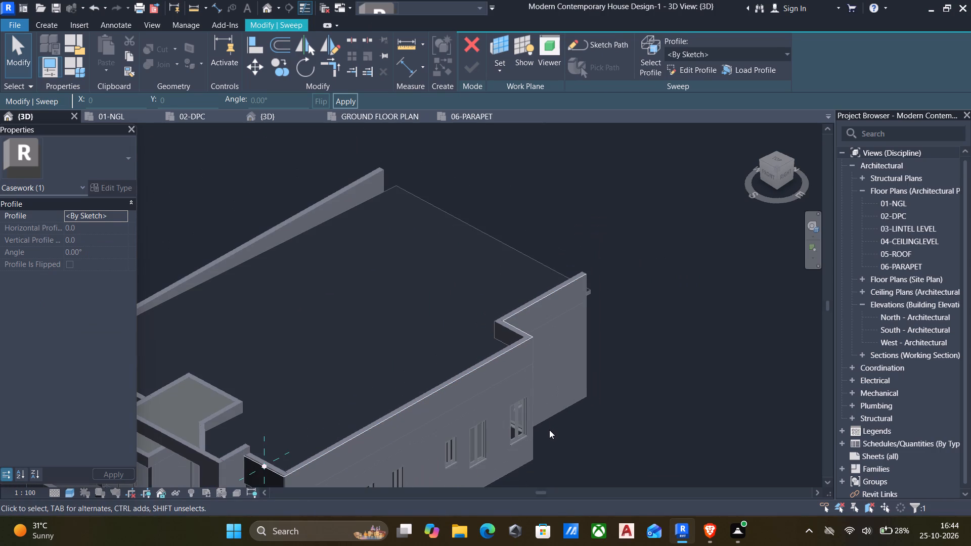
middle_click_drag(545, 431, 445, 435)
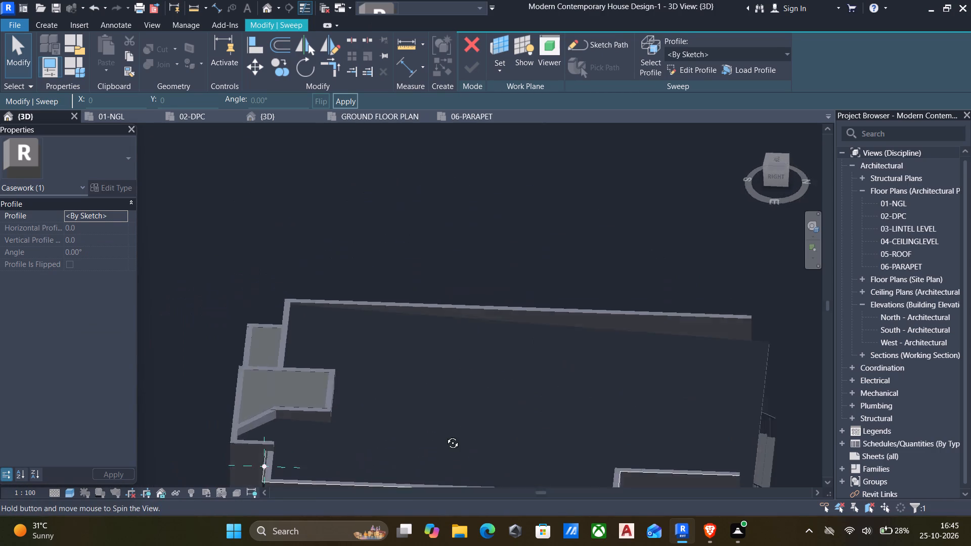
middle_click_drag(445, 435, 480, 352)
scroll(477, 350, "down", 2)
middle_click_drag(473, 349, 480, 297)
scroll(480, 301, "down", 1)
middle_click_drag(475, 318, 483, 257)
middle_click_drag(484, 314, 436, 230, "shift")
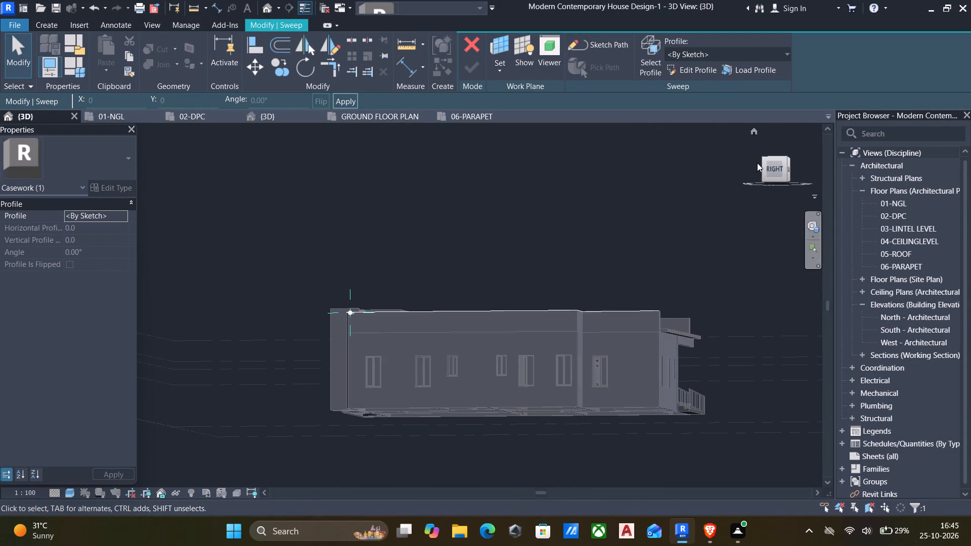
left_click(771, 166)
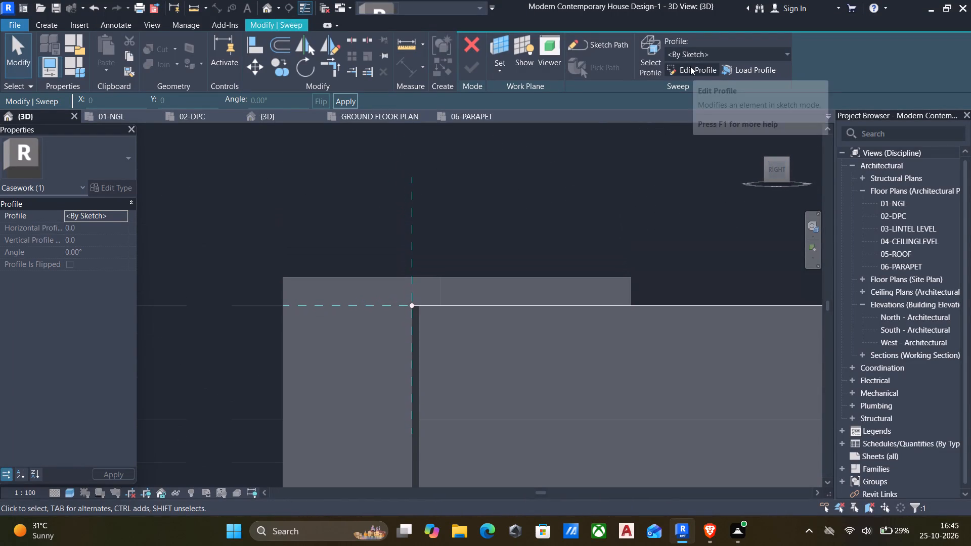
left_click(691, 66)
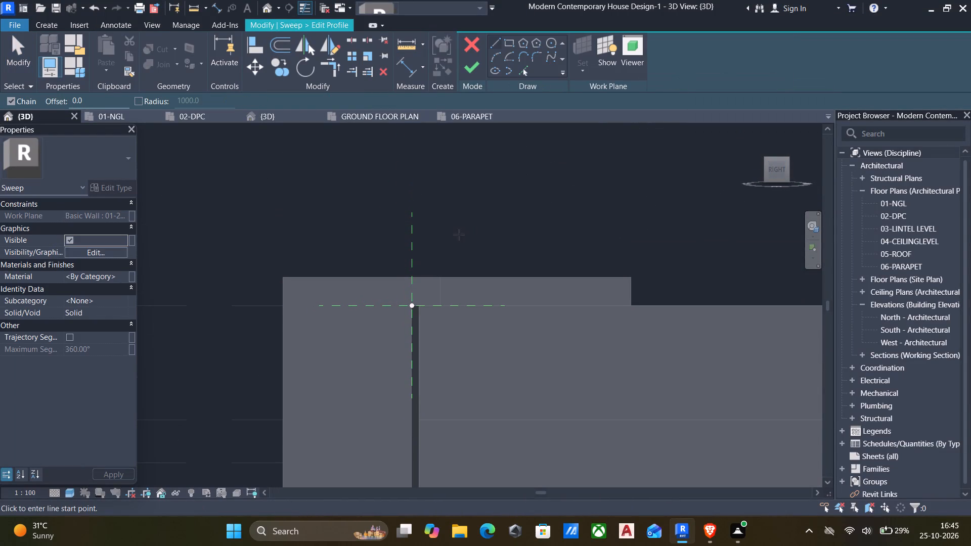
scroll(410, 287, "up", 4)
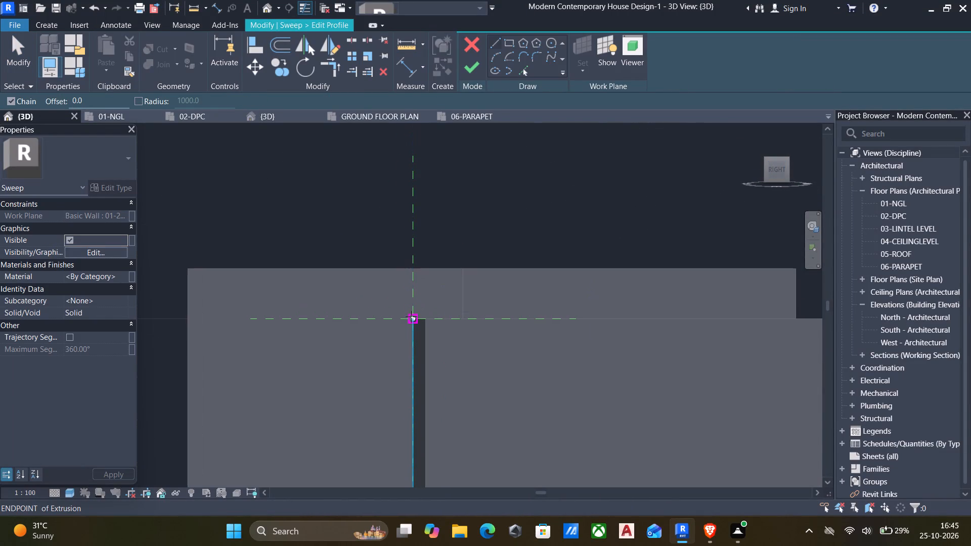
left_click(411, 318)
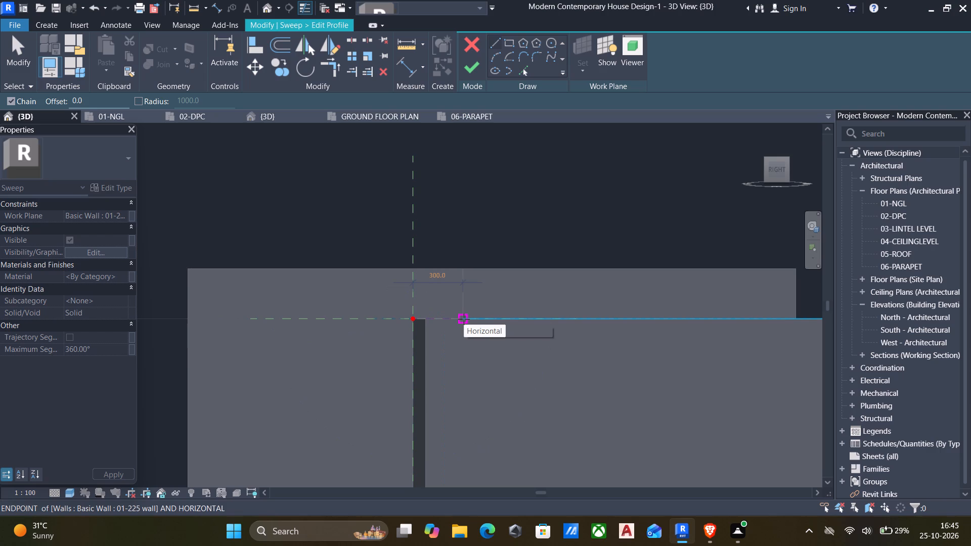
left_click(464, 319)
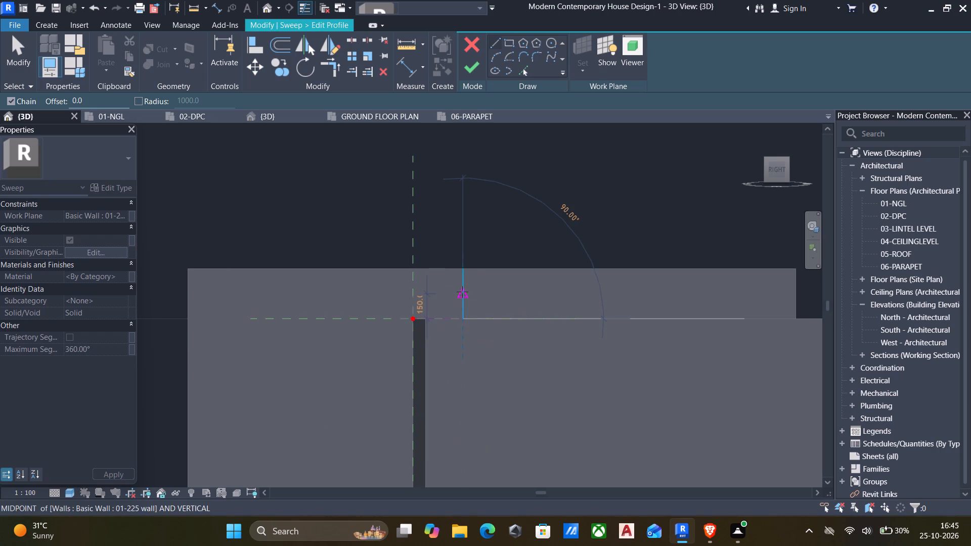
type("25")
key("Return")
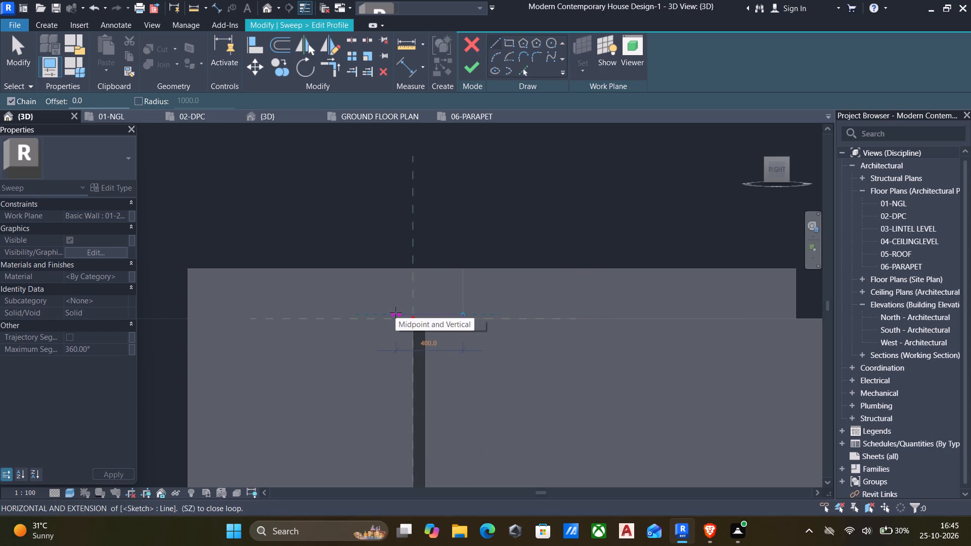
scroll(395, 312, "up", 5)
left_click(426, 315)
scroll(426, 315, "up", 4)
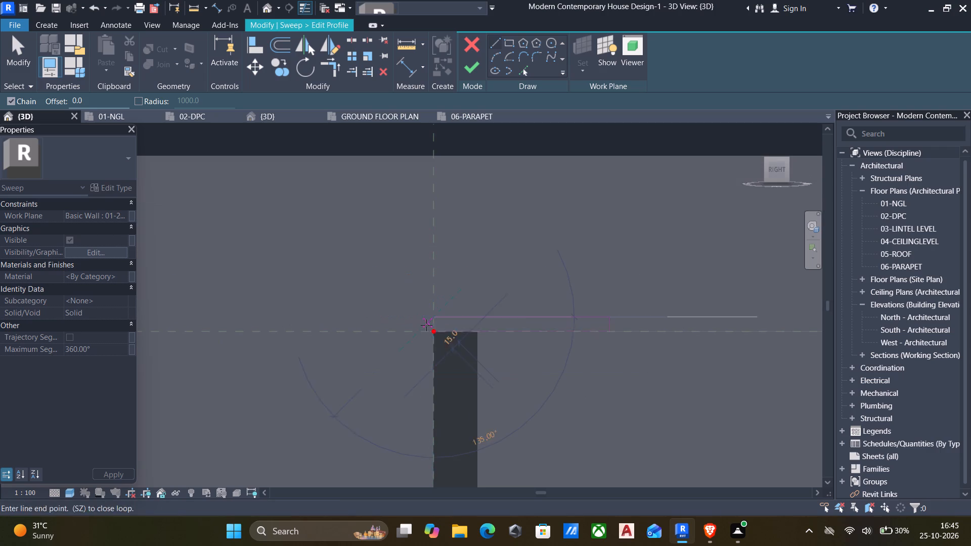
left_click(432, 334)
key("Escape")
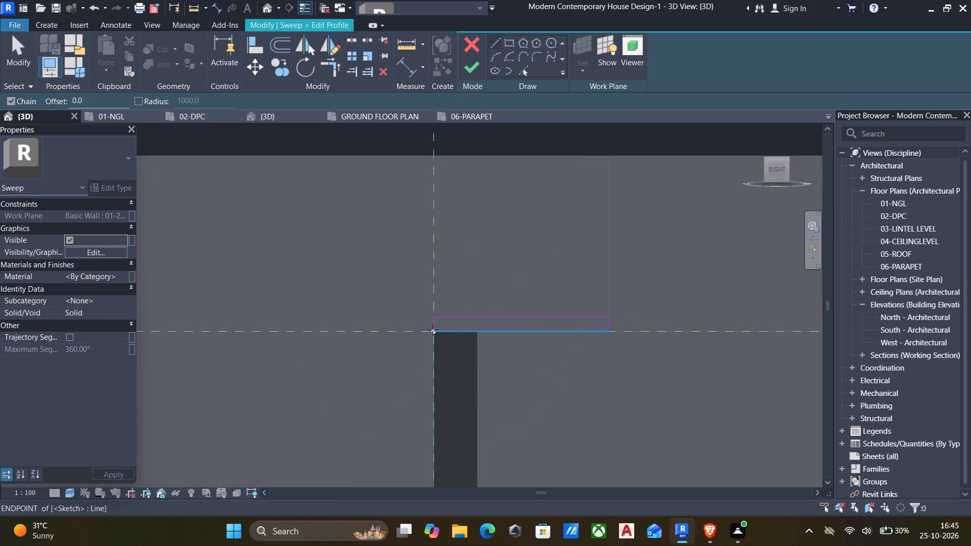
For the sweep's material, duplicate 01-duck material with its assets and name the copy 01-sofit pant.
scroll(435, 349, "down", 6)
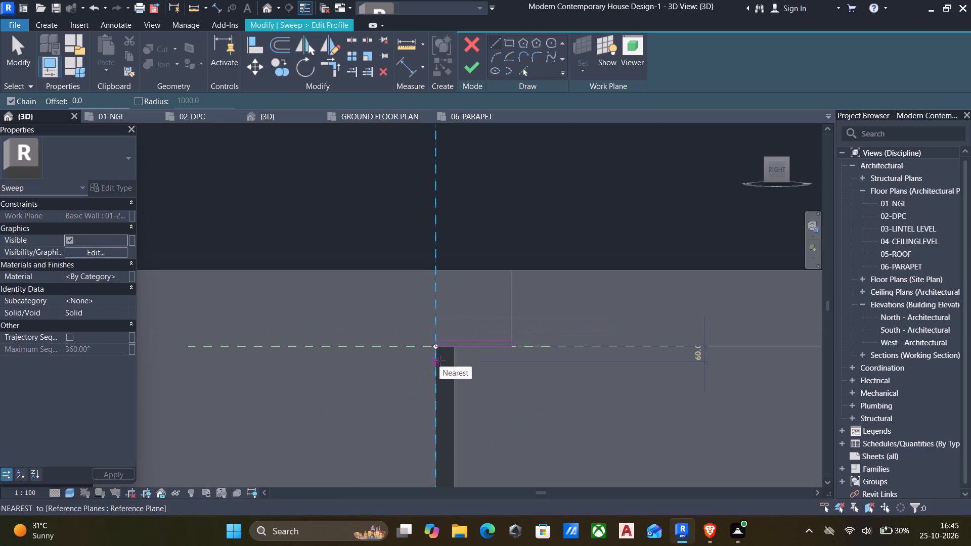
left_click(123, 276)
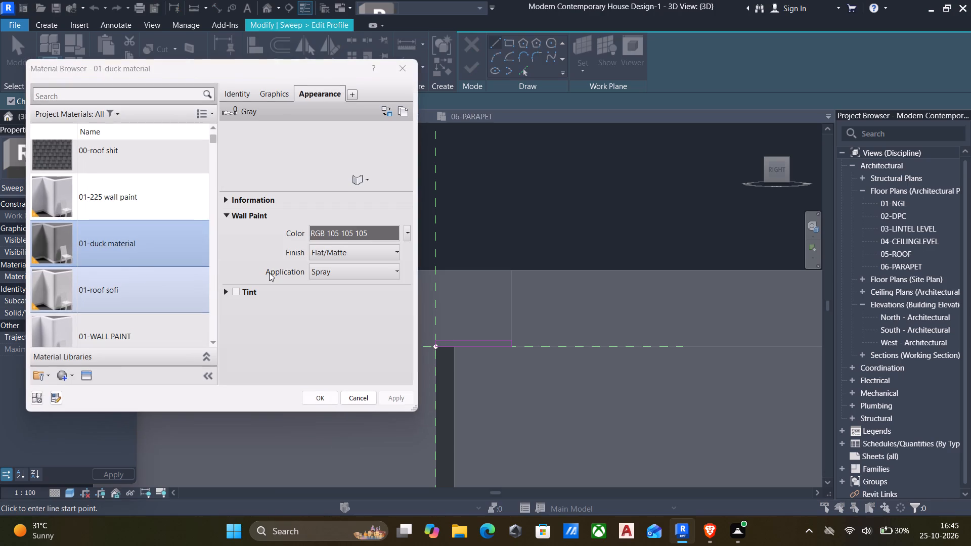
right_click(128, 242)
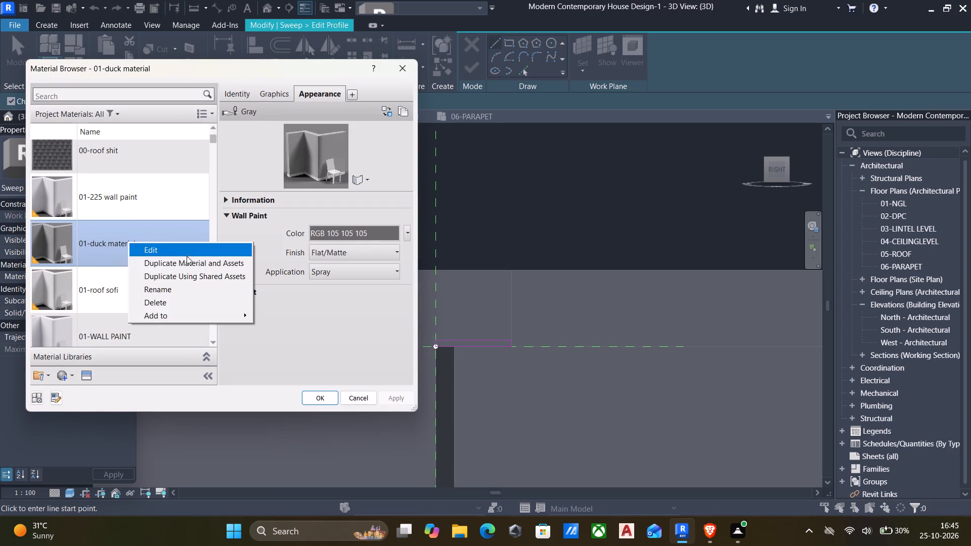
left_click(187, 258)
key("BackSpace")
type("01-sofit pant")
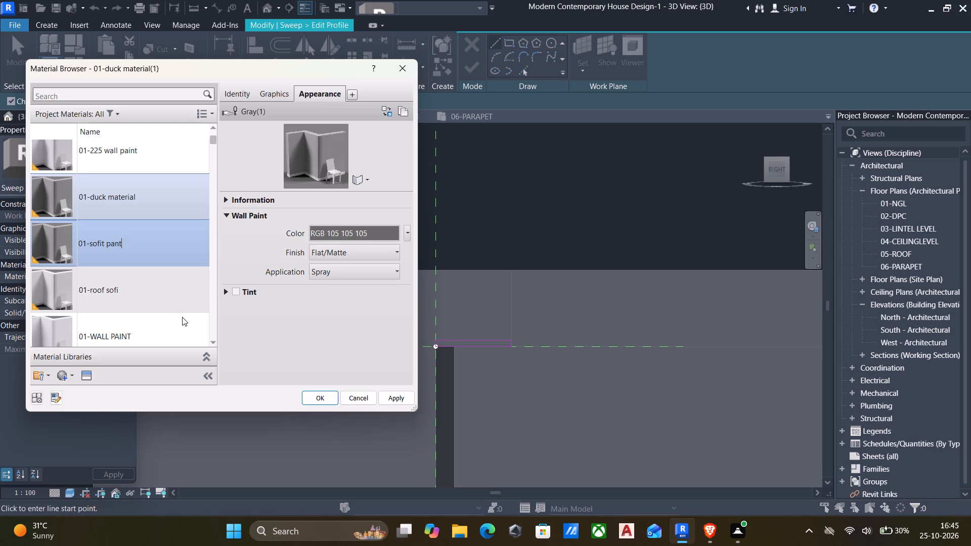
left_click(85, 369)
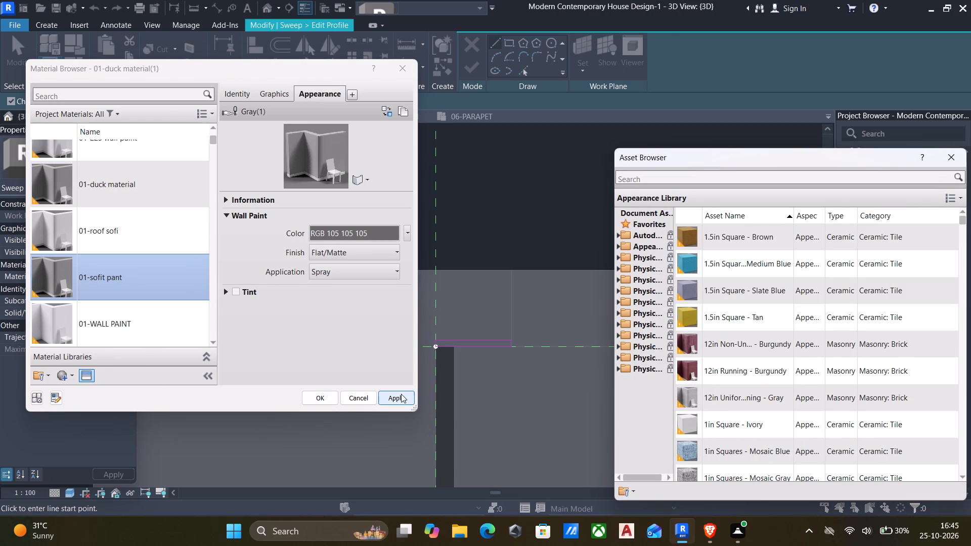
left_click(938, 157)
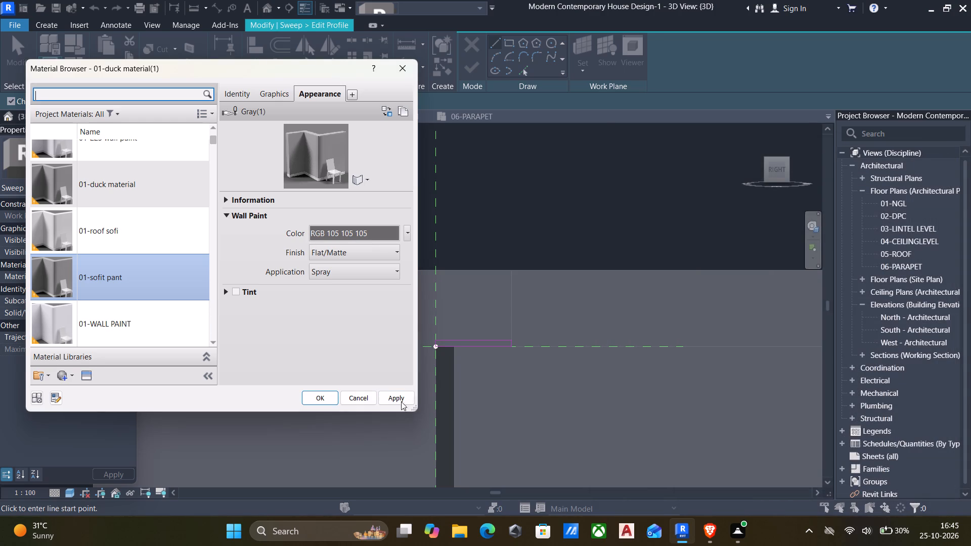
left_click(399, 400)
Replace the appearance of 01-sofit pant with the matte White wall paint asset and assign the material to the sweep.
left_click(91, 377)
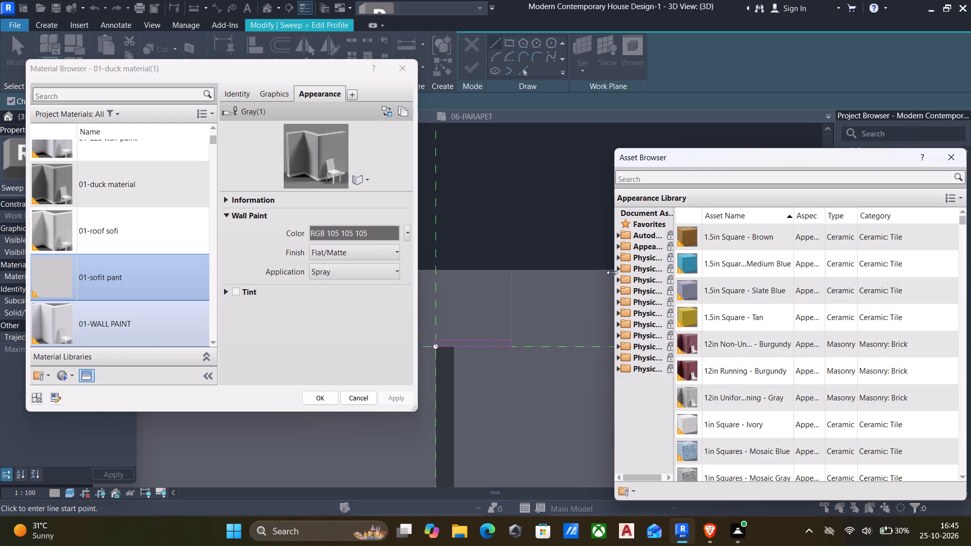
left_click(623, 240)
double_click(619, 248)
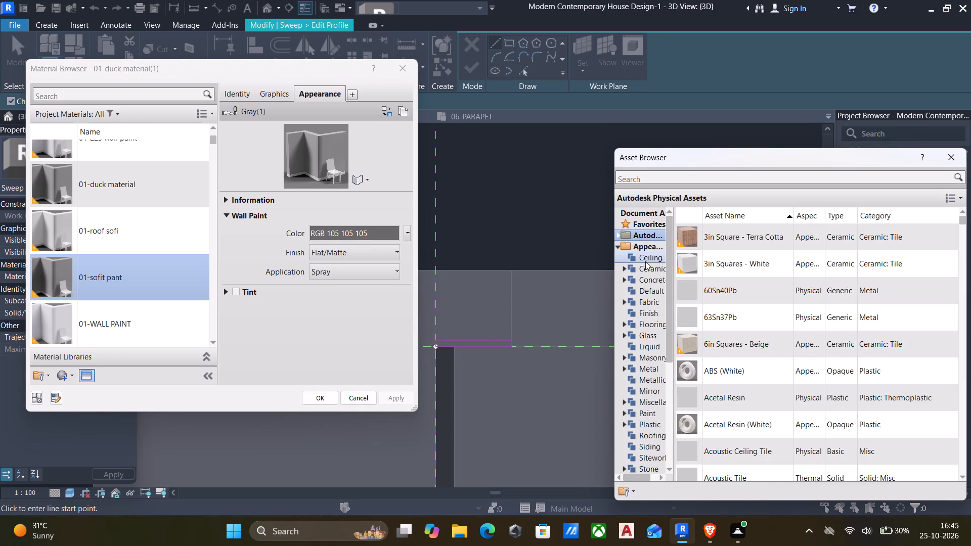
scroll(641, 433, "down", 4)
double_click(638, 369)
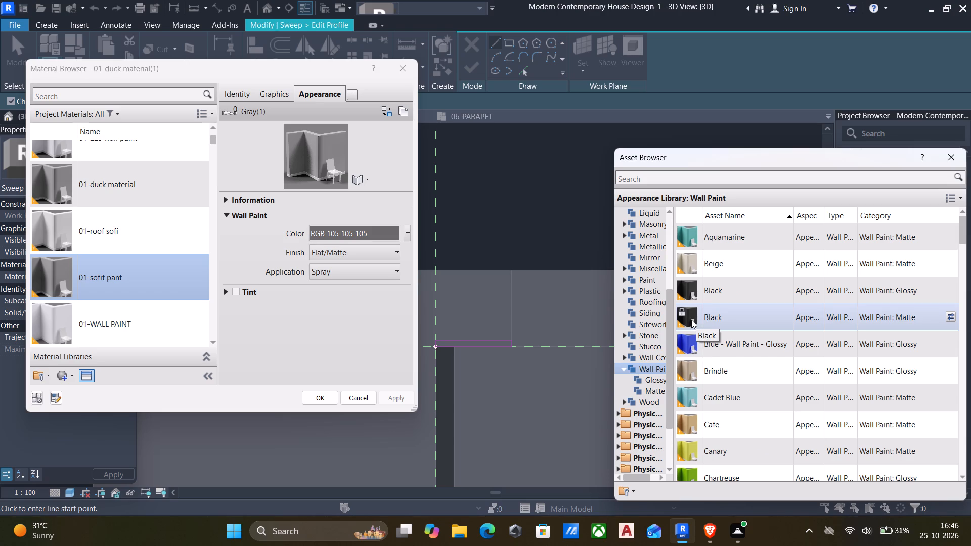
scroll(781, 325, "down", 20)
scroll(781, 325, "down", 1)
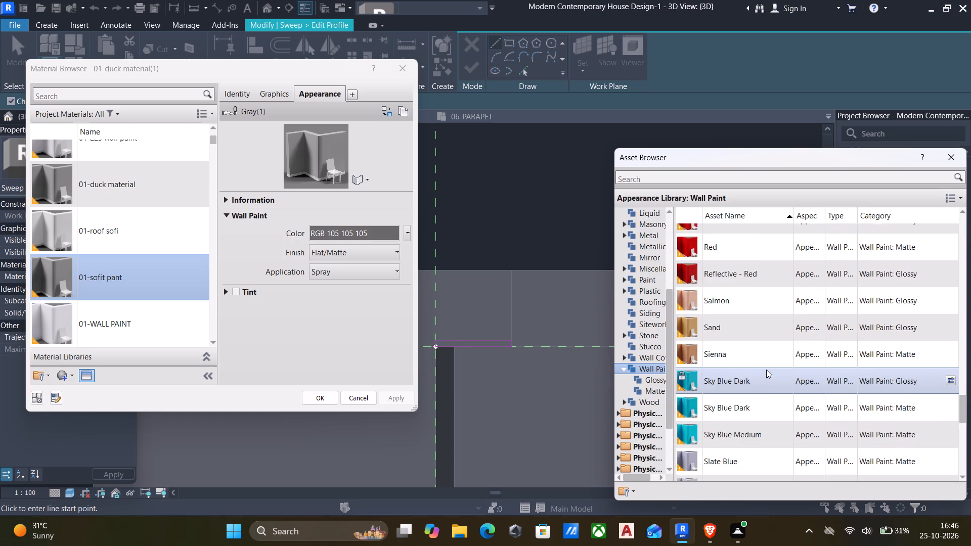
scroll(766, 370, "down", 15)
left_click(747, 380)
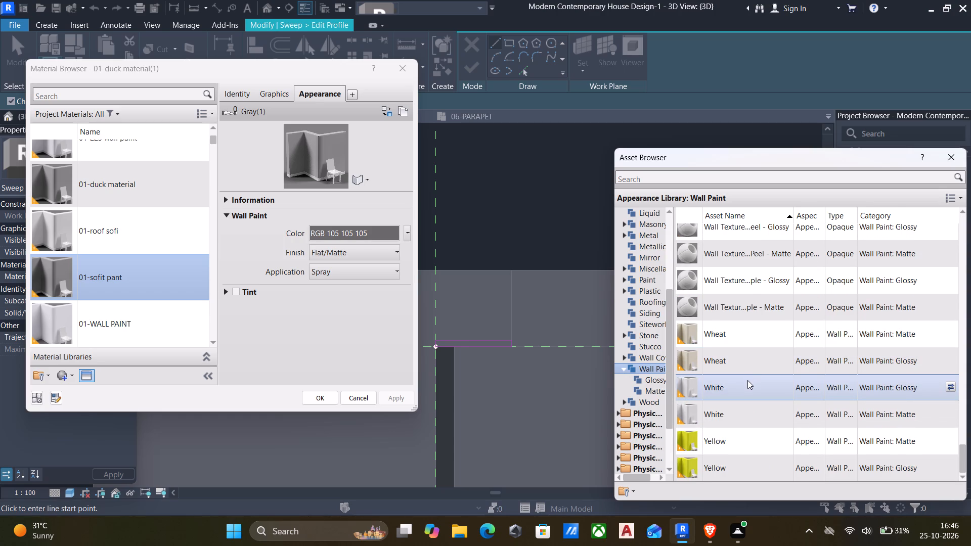
double_click(741, 415)
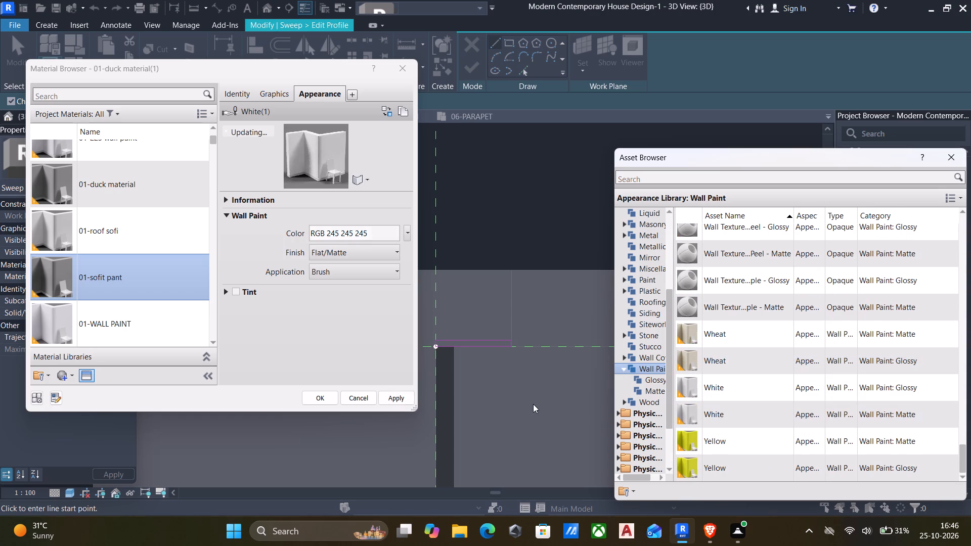
left_click(385, 399)
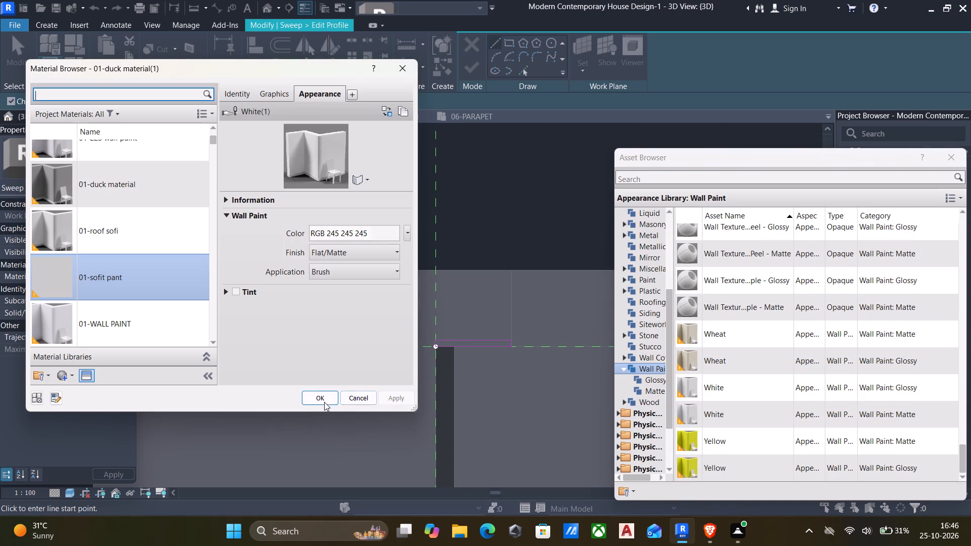
left_click(324, 400)
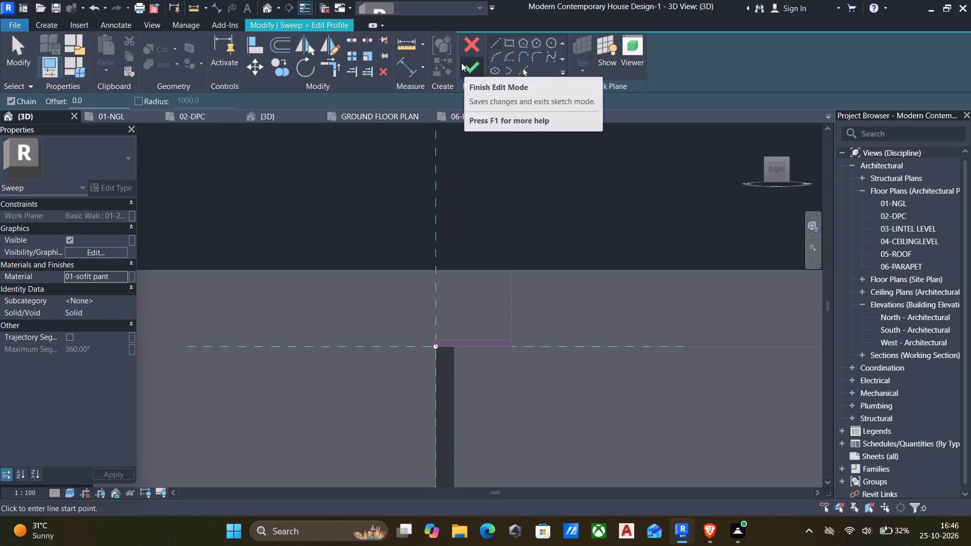
Finish the profile sketch and the sweep to form the coping along the front band and east parapet.
scroll(555, 238, "down", 1)
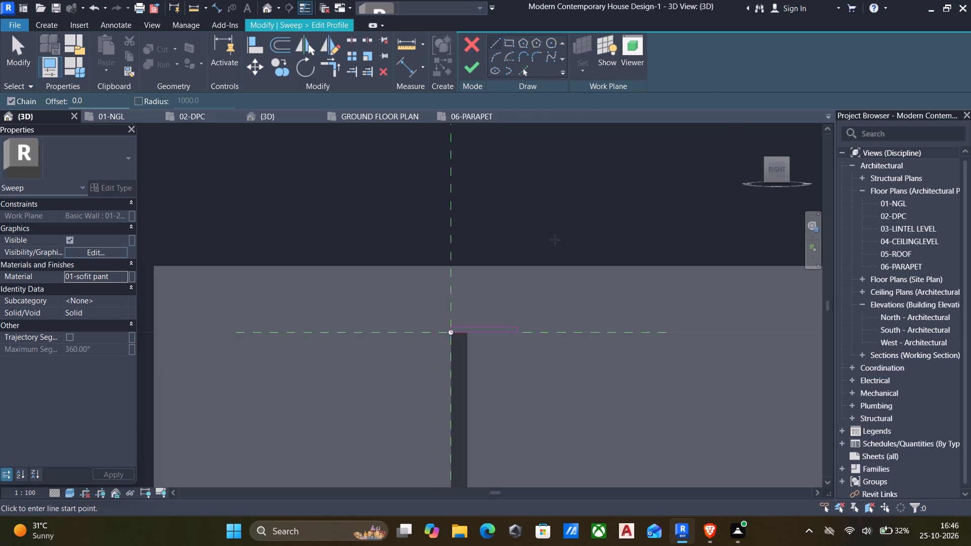
scroll(555, 240, "down", 2)
middle_click_drag(551, 300, 557, 258)
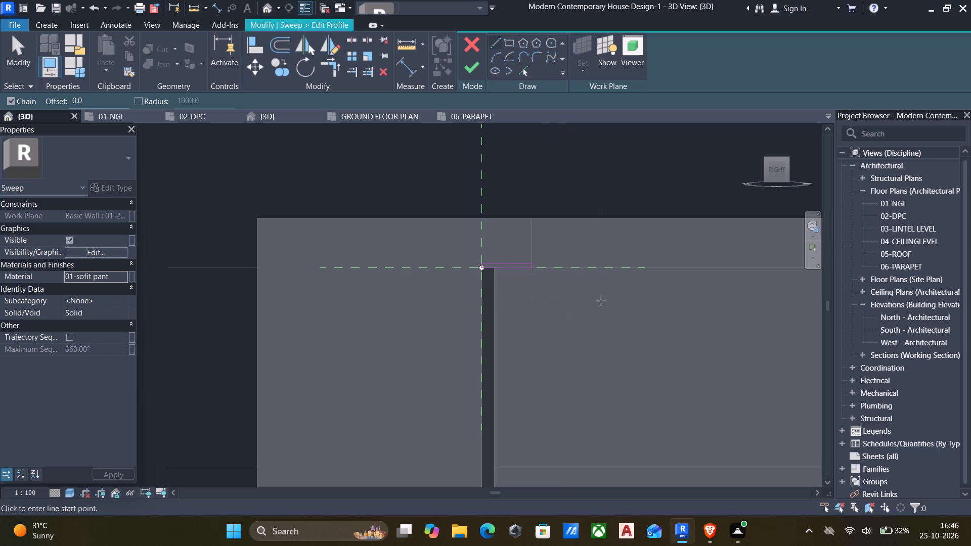
left_click(475, 63)
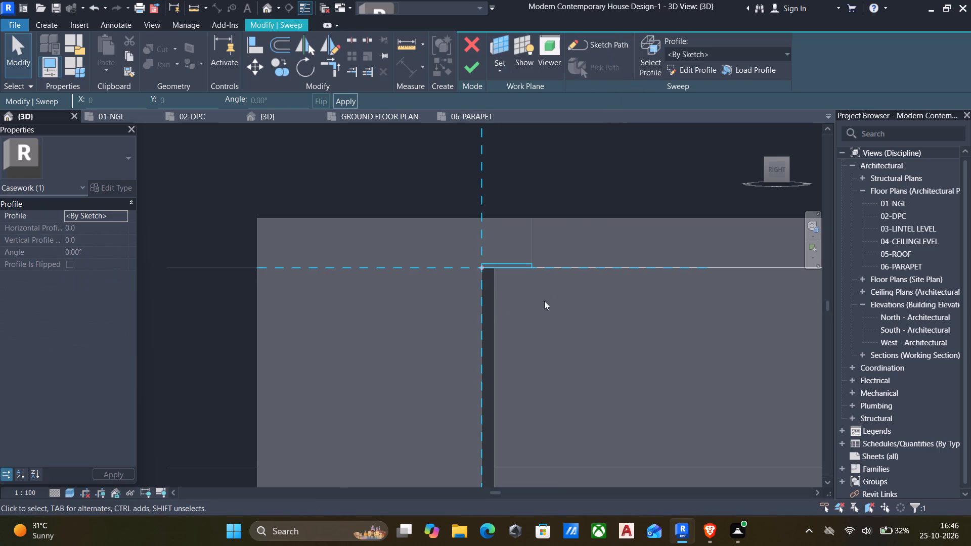
left_click(465, 69)
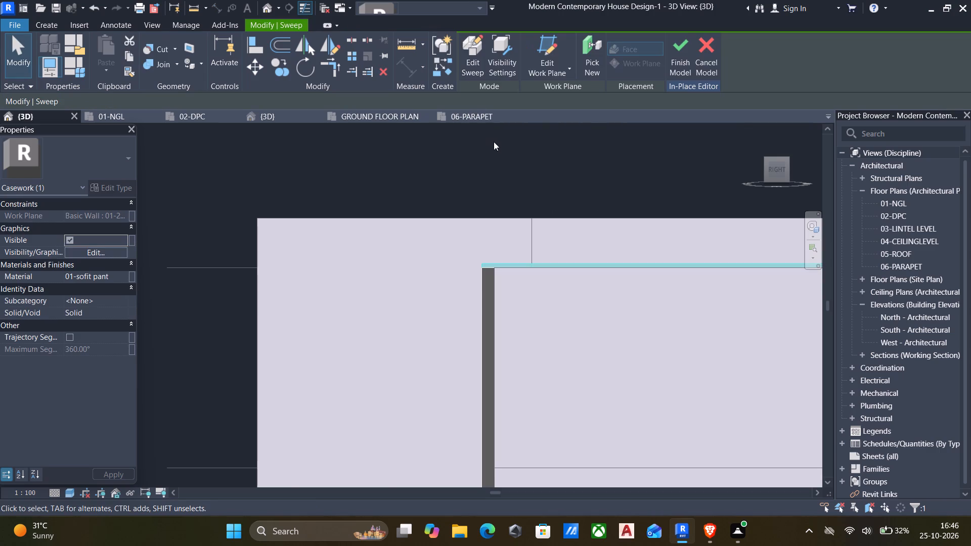
scroll(520, 202, "down", 5)
middle_click_drag(510, 250, 480, 355, "shift")
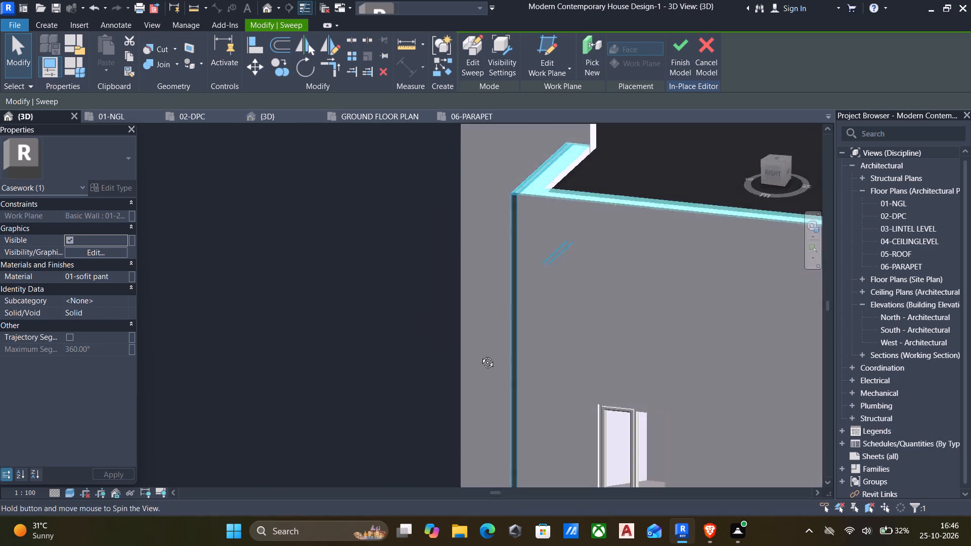
middle_click_drag(480, 355, 556, 395, "shift")
middle_click_drag(564, 387, 358, 261)
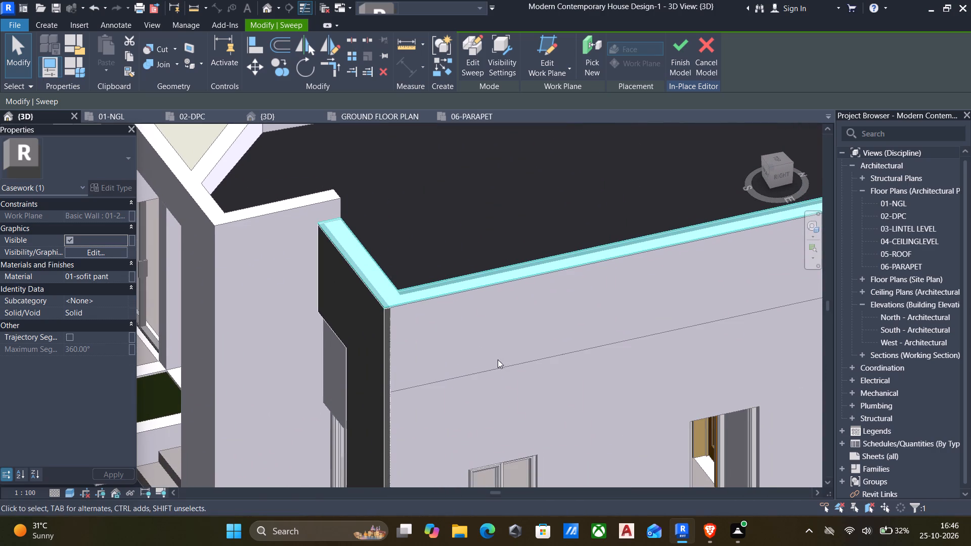
middle_click_drag(495, 362, 437, 320)
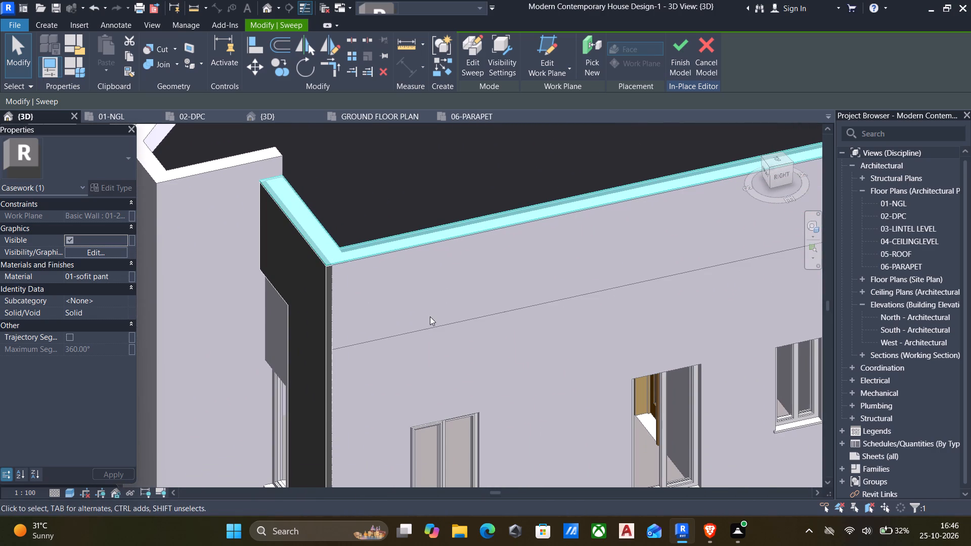
key("Escape")
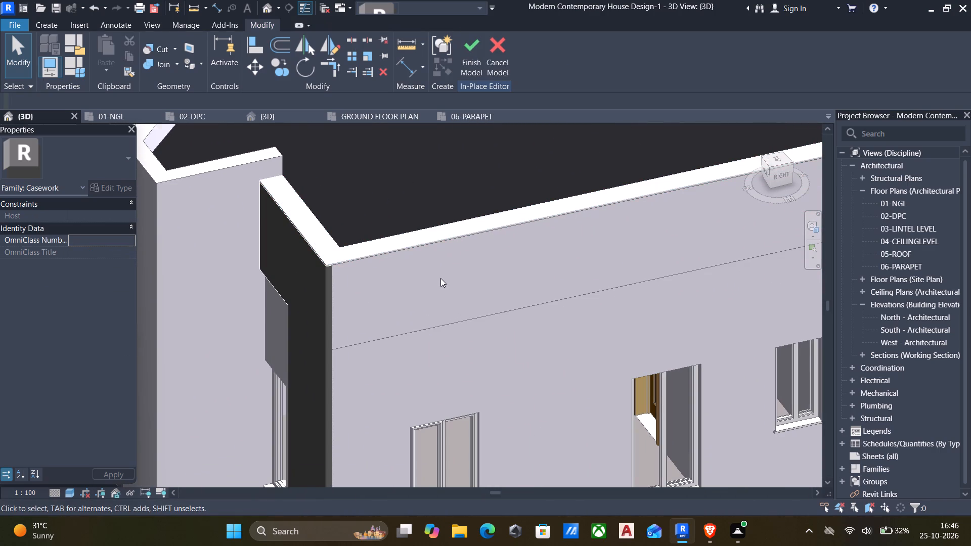
Examine the finished coping where the front band meets the east parapet, from above and from below.
scroll(440, 278, "down", 4)
middle_click_drag(440, 279, 438, 176, "shift")
middle_click_drag(430, 183, 388, 272, "shift")
scroll(409, 209, "down", 1, "shift")
middle_click_drag(389, 261, 389, 428)
scroll(394, 363, "up", 6)
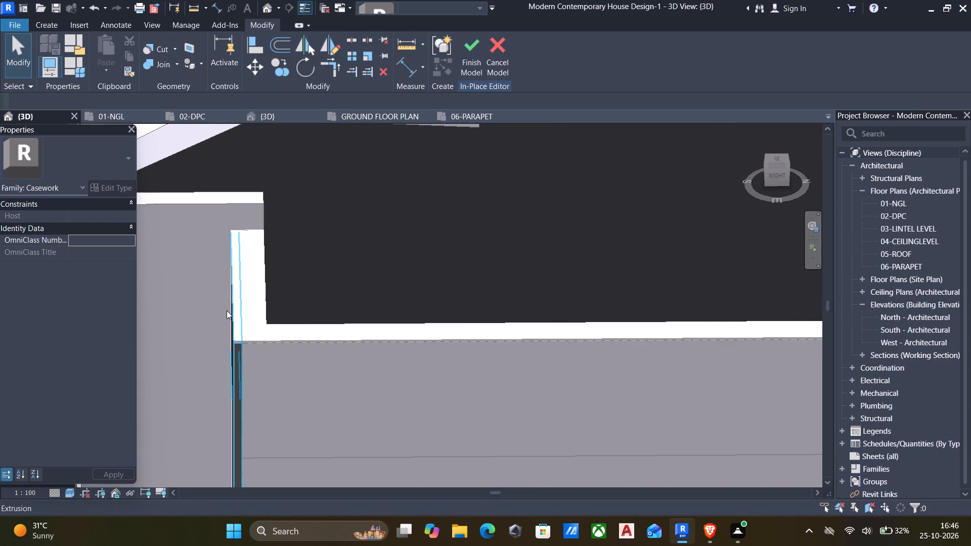
scroll(227, 310, "down", 4)
scroll(246, 348, "down", 2)
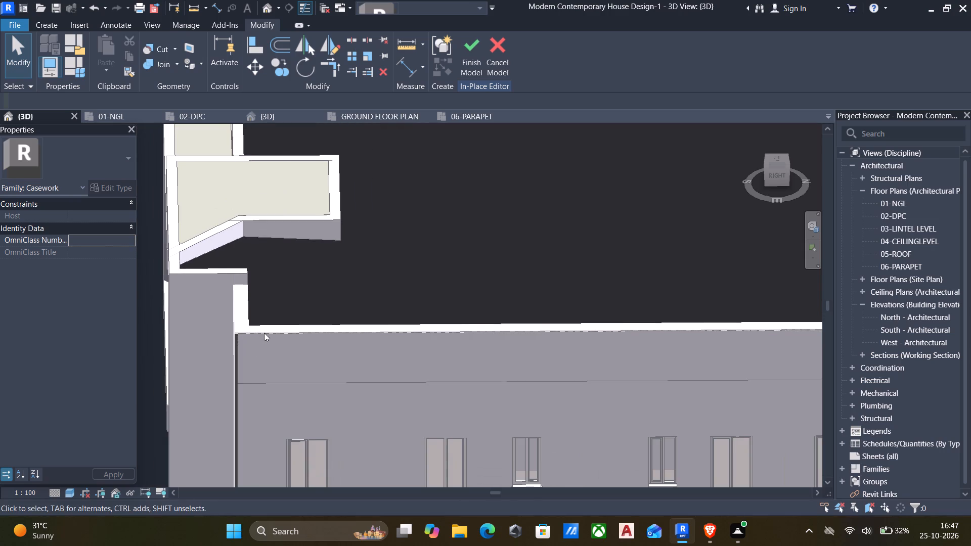
middle_click_drag(268, 328, 304, 188)
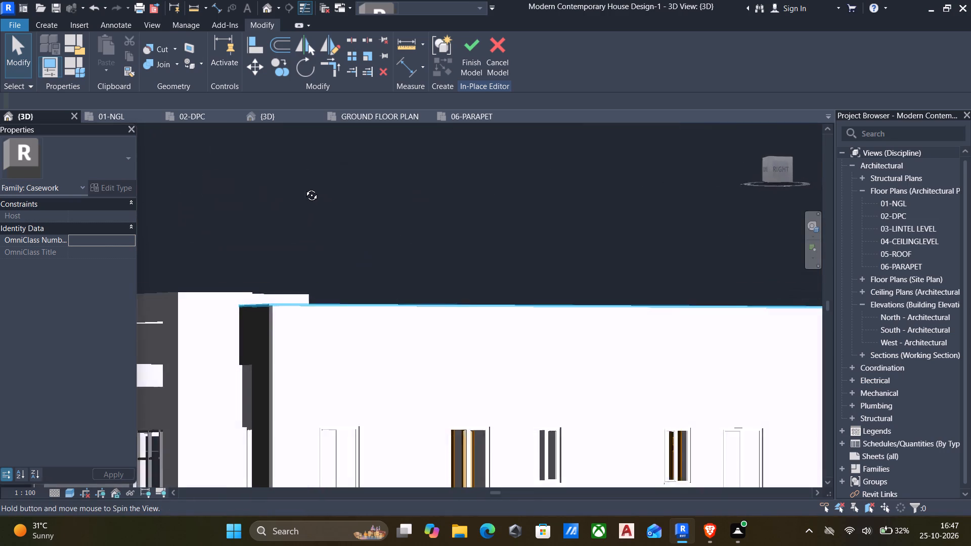
middle_click_drag(304, 188, 351, 145)
scroll(412, 280, "up", 5)
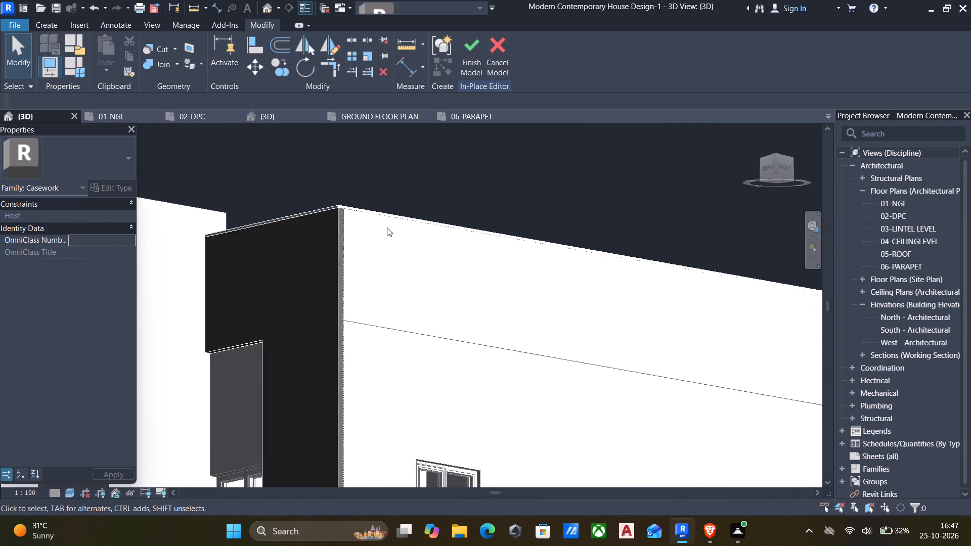
scroll(386, 227, "up", 5)
scroll(373, 212, "down", 4)
middle_click_drag(368, 232, 337, 408, "shift")
scroll(337, 408, "down", 2, "shift")
middle_click_drag(337, 408, 543, 214)
middle_click_drag(543, 214, 344, 207, "shift")
middle_click_drag(346, 209, 446, 190, "shift")
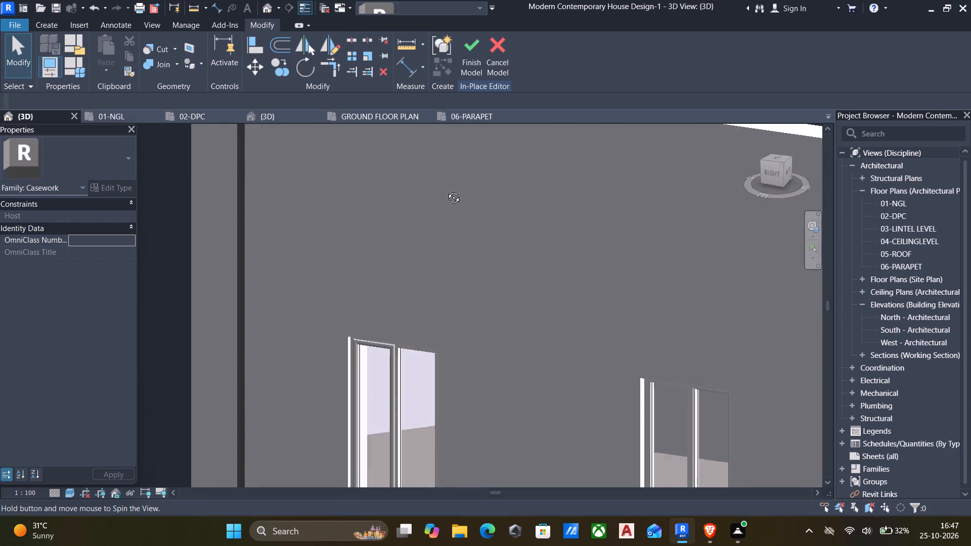
middle_click_drag(446, 190, 531, 210, "shift")
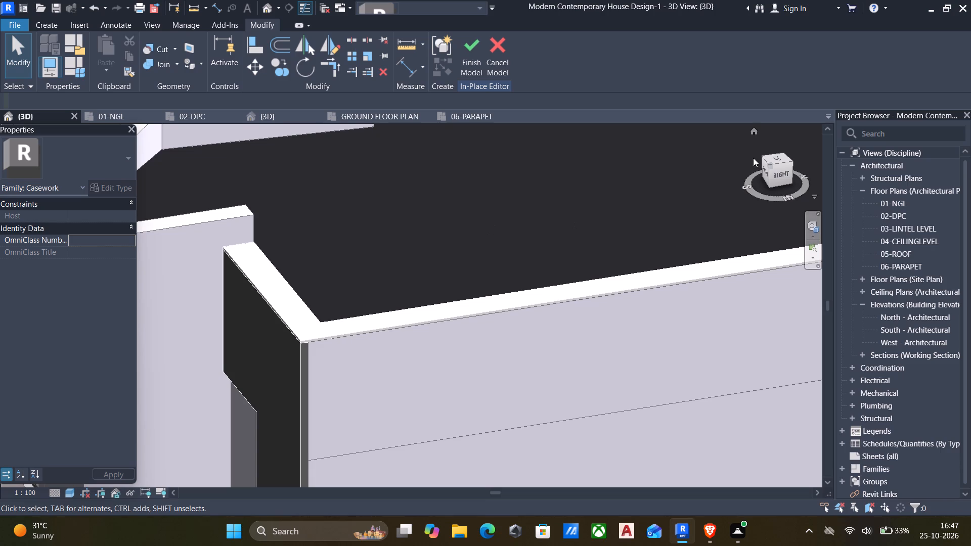
In the top view, copy the coping sweep about 15800 mm west, into the clear space beyond the house.
left_click(773, 157)
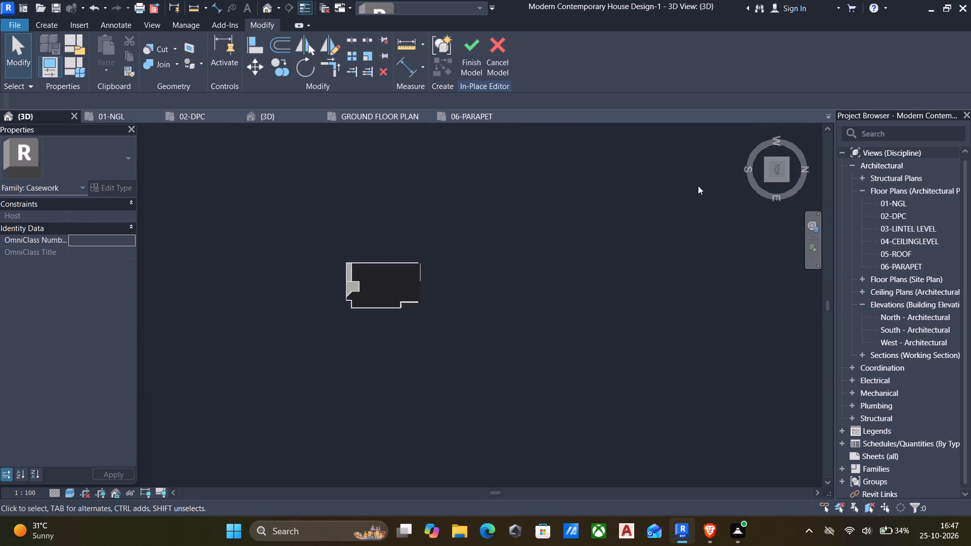
scroll(405, 324, "up", 5)
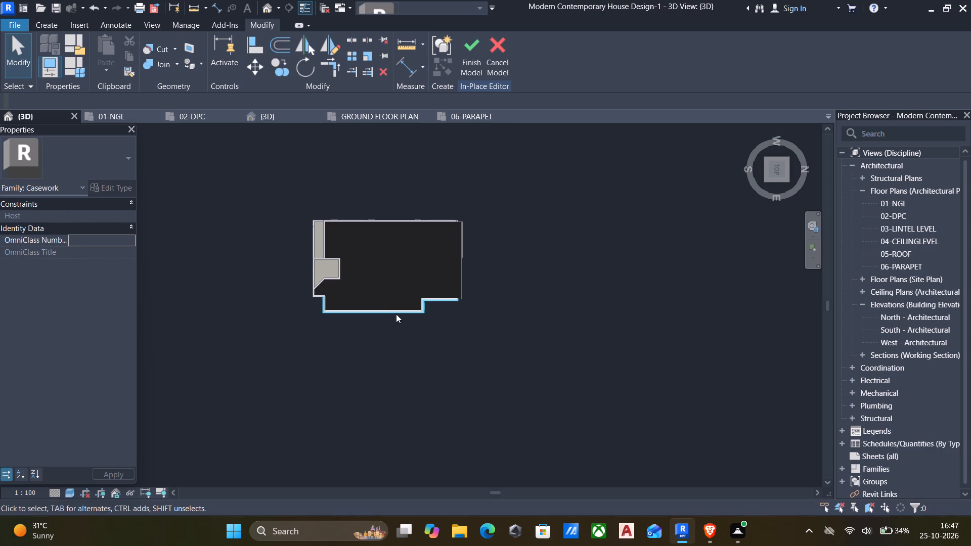
scroll(396, 314, "up", 5)
left_click(392, 310)
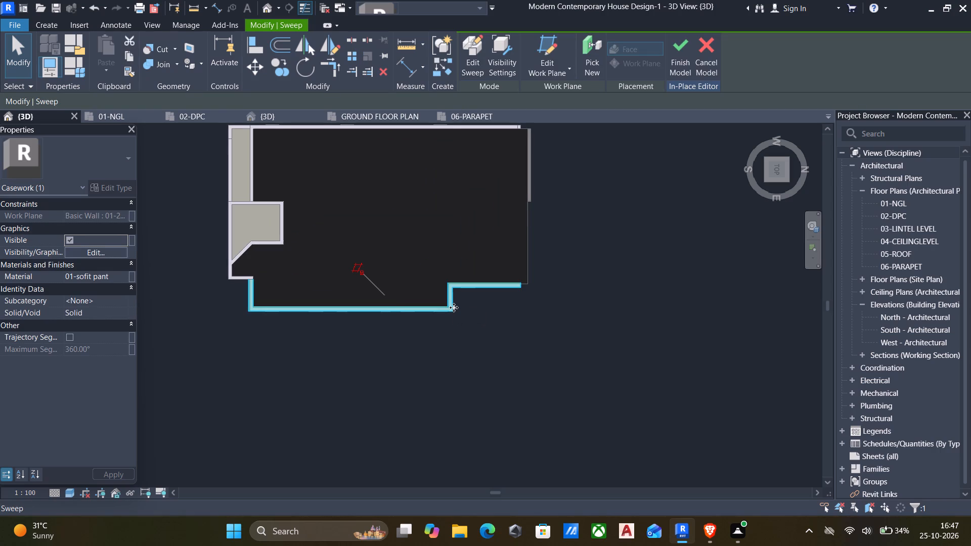
key("c")
key("o")
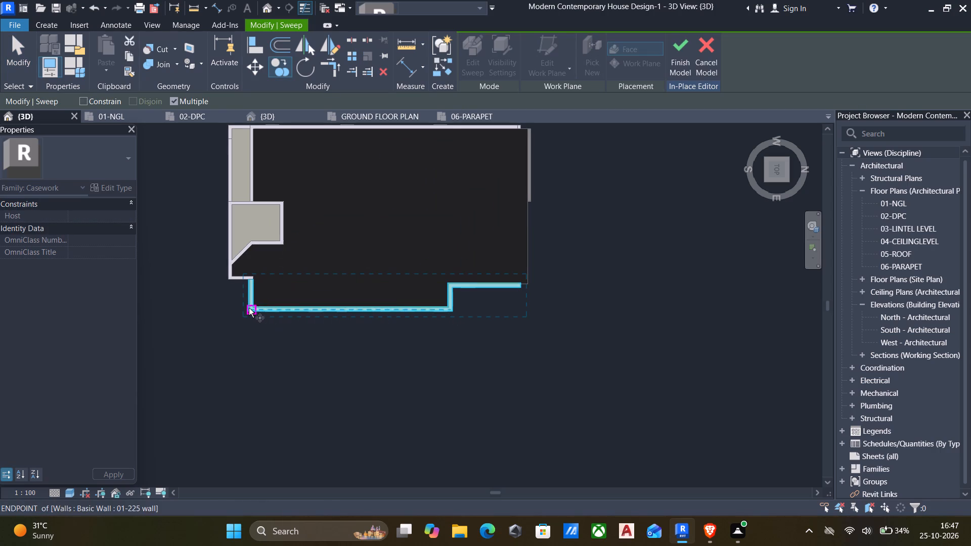
left_click(248, 313)
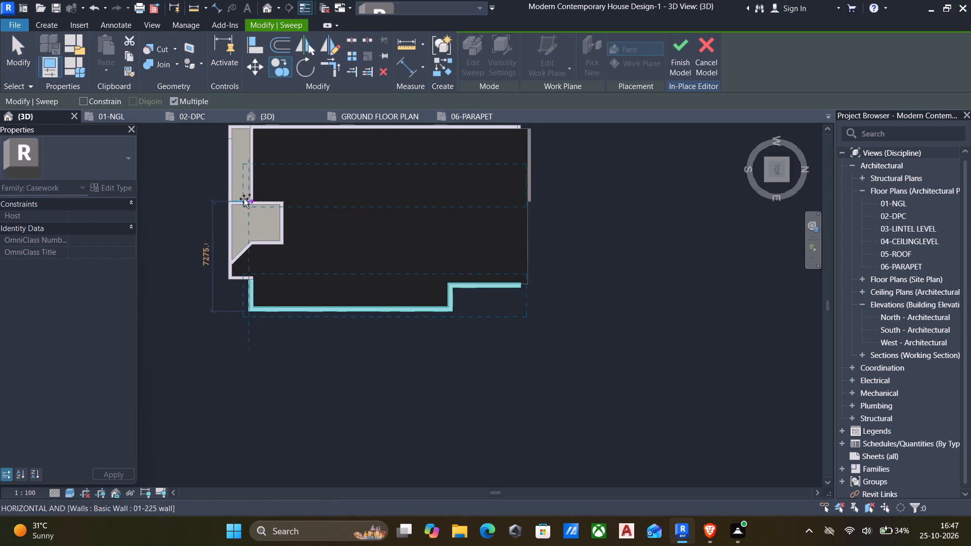
middle_click_drag(244, 199, 226, 373)
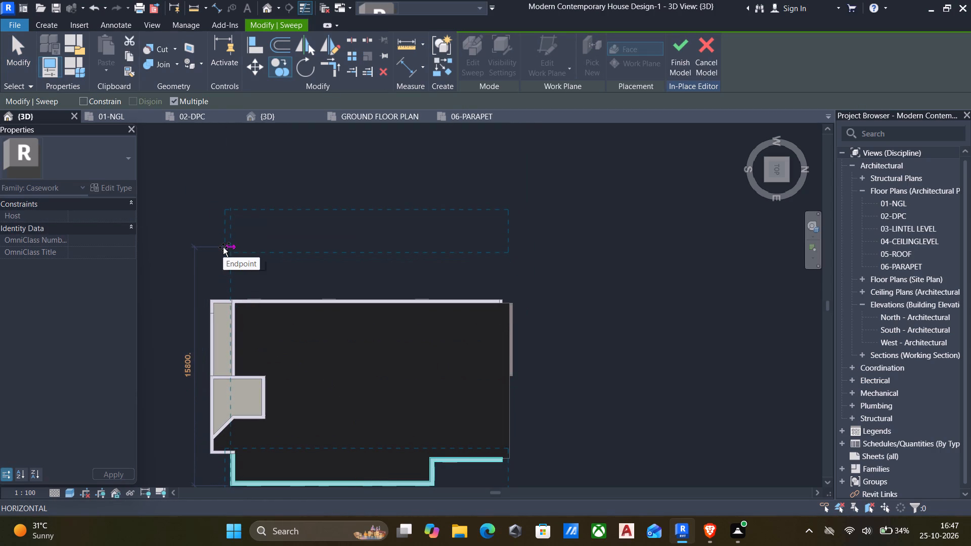
left_click(223, 247)
key("Escape")
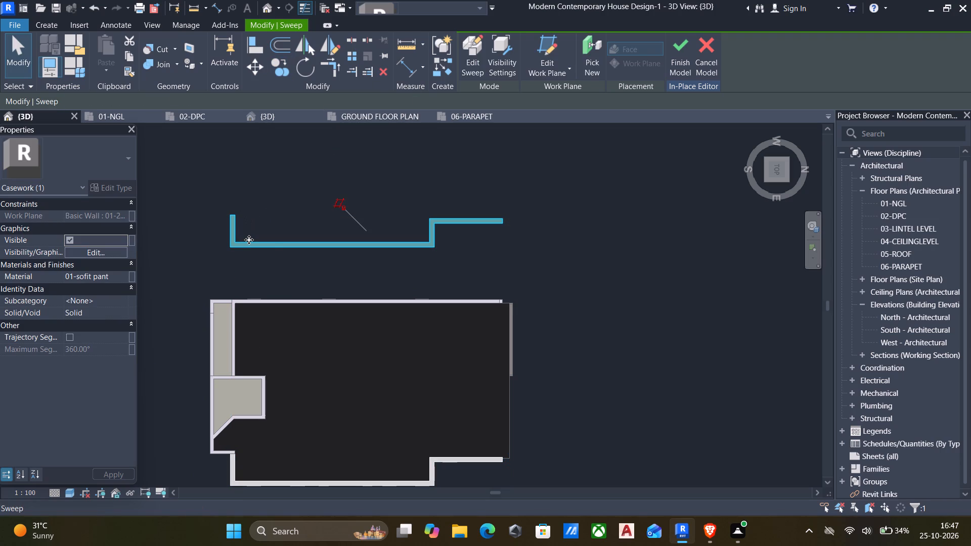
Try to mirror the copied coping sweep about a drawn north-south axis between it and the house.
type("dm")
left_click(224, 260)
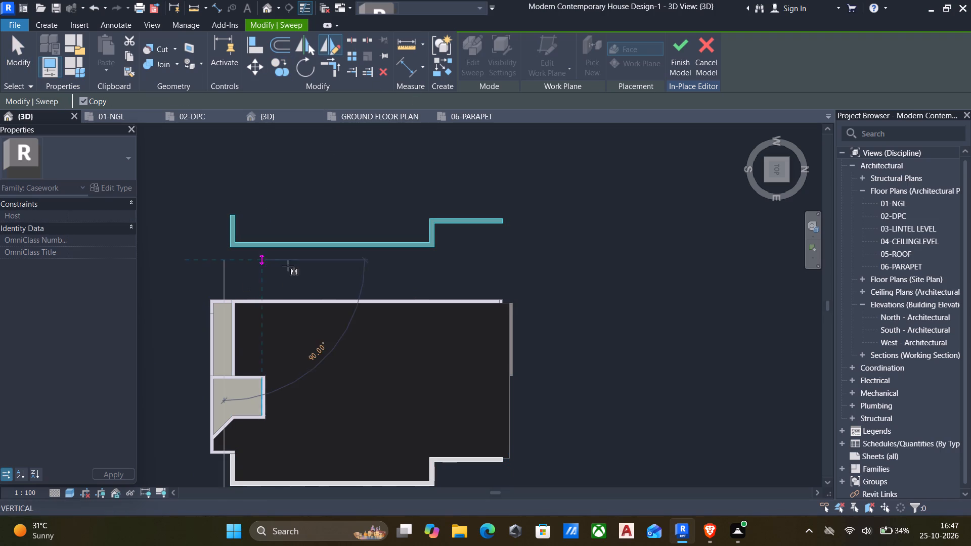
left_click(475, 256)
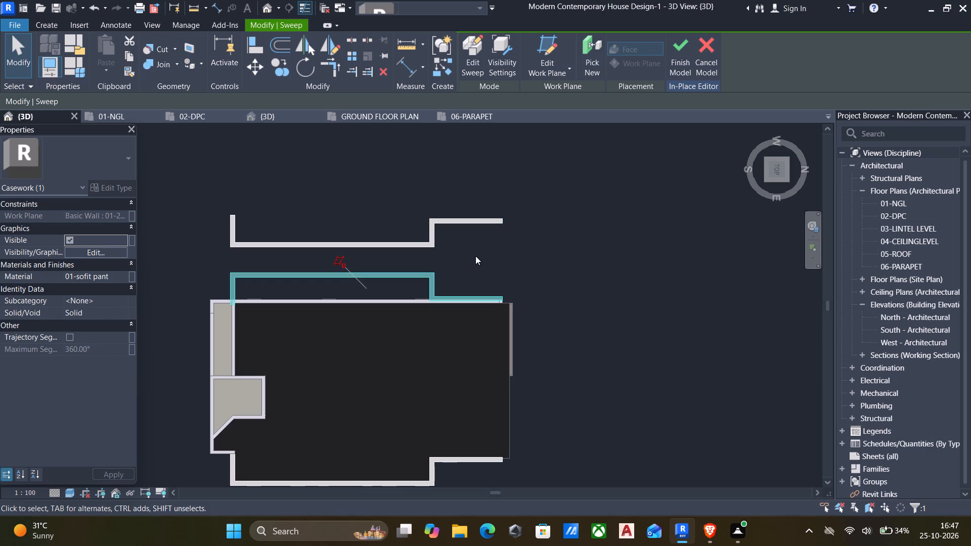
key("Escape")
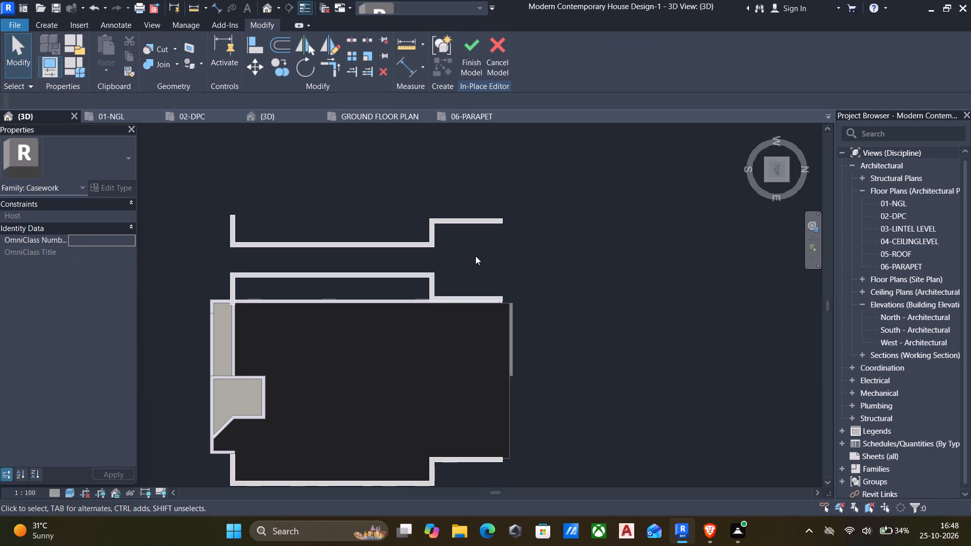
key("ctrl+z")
Open the copied sweep's path sketch and delete three of its segments, keeping only the short one at the south end.
left_click(431, 237)
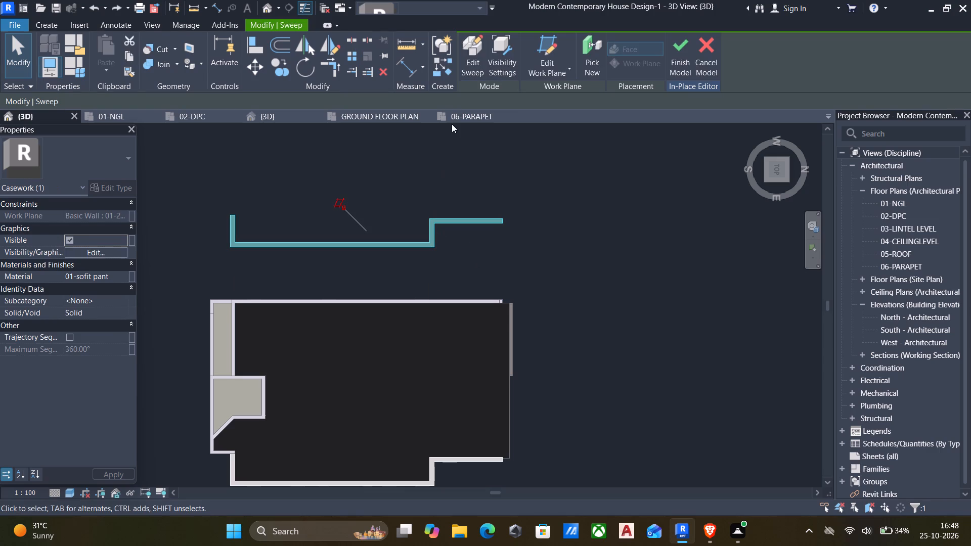
left_click(479, 56)
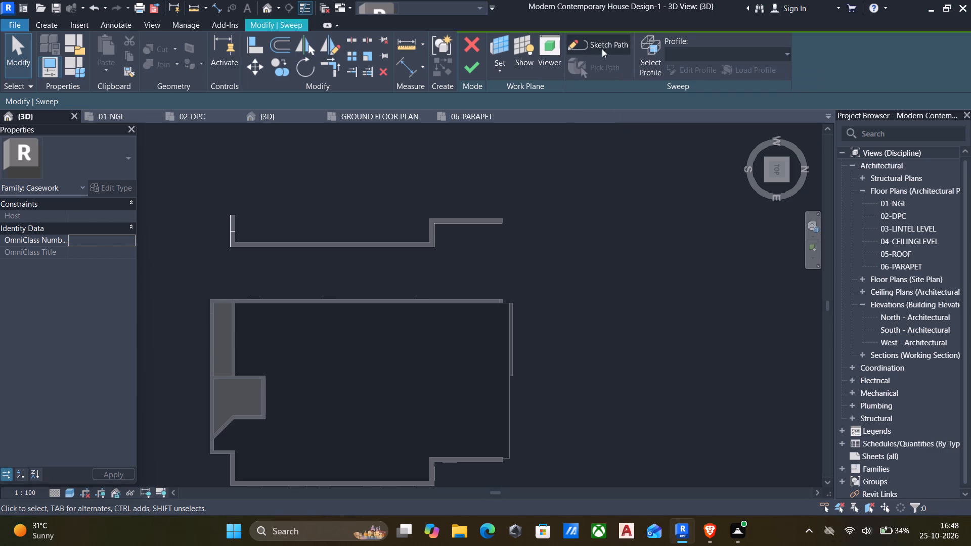
left_click(456, 219)
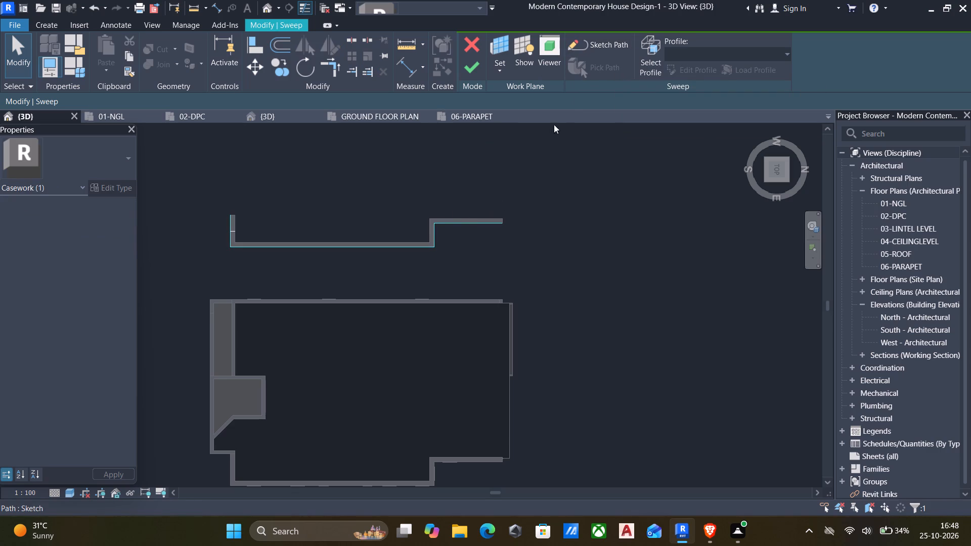
left_click(612, 50)
left_click_drag(499, 263, 503, 265)
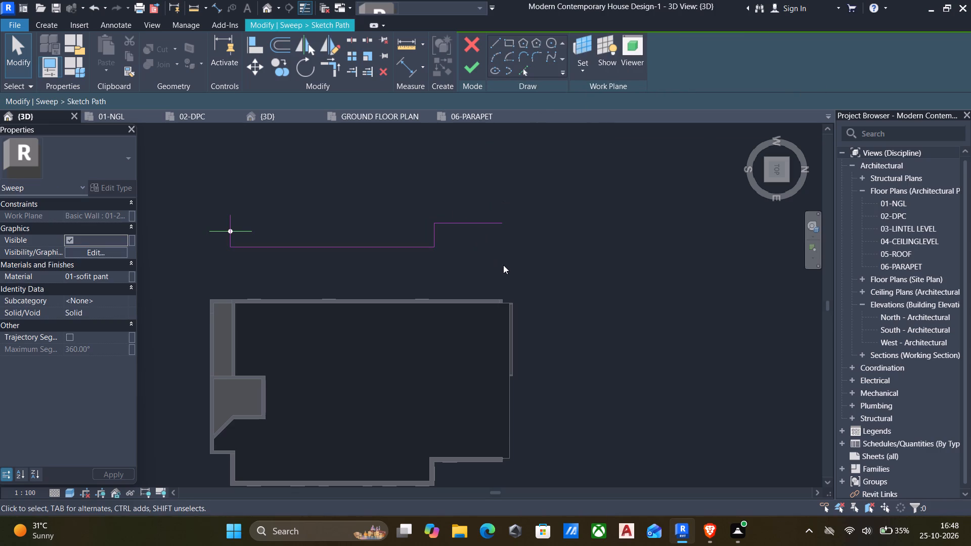
left_click_drag(503, 265, 376, 198)
key("Delete")
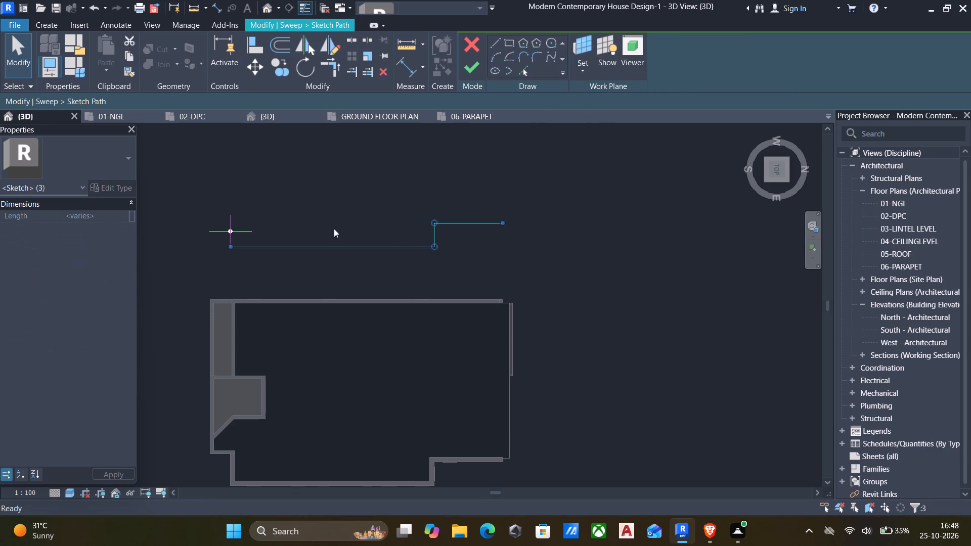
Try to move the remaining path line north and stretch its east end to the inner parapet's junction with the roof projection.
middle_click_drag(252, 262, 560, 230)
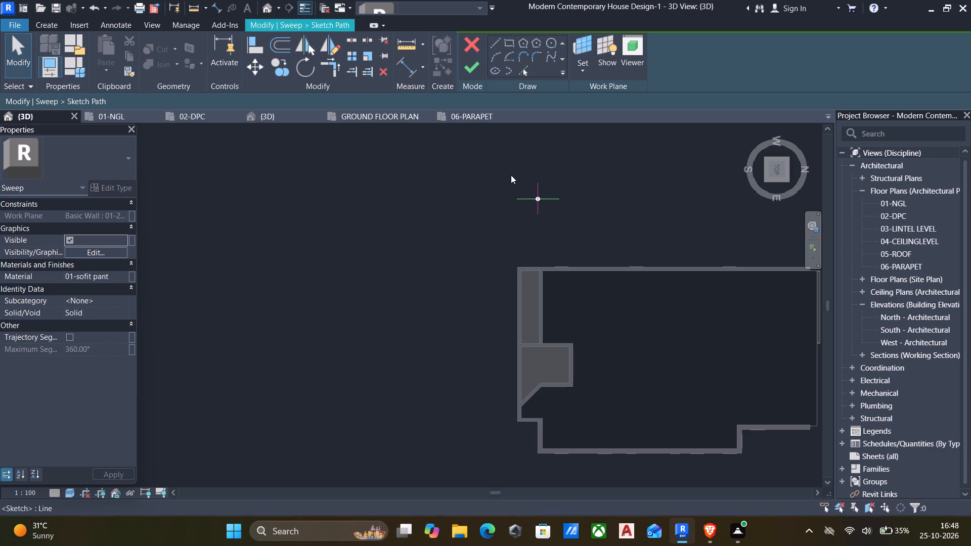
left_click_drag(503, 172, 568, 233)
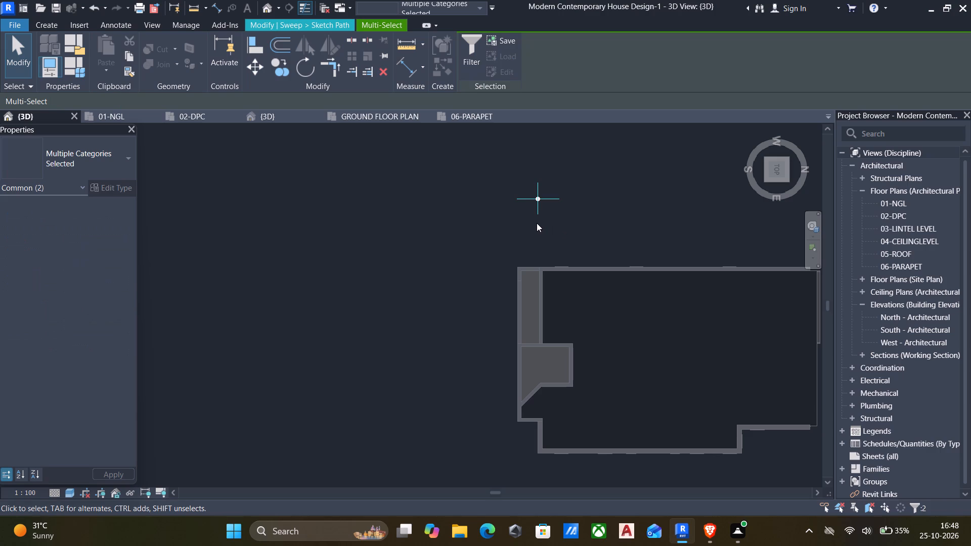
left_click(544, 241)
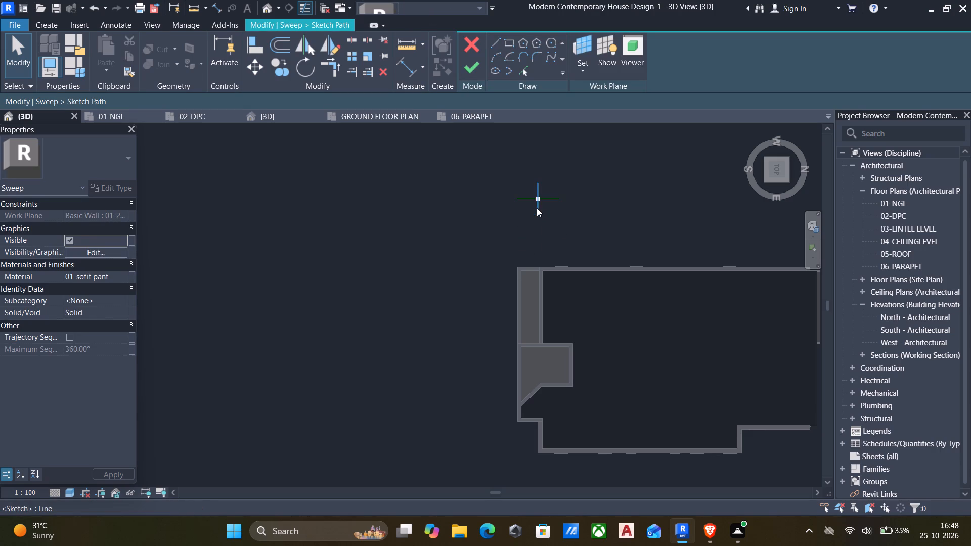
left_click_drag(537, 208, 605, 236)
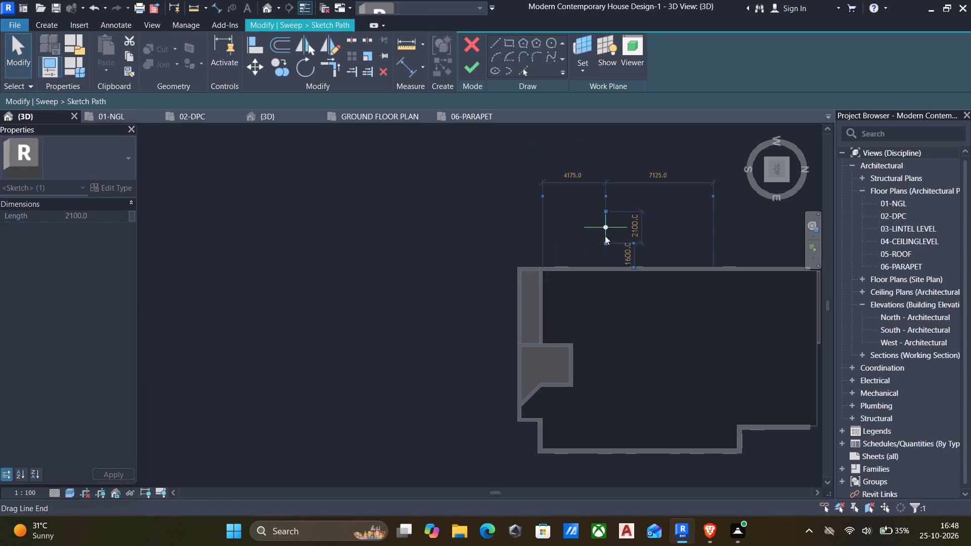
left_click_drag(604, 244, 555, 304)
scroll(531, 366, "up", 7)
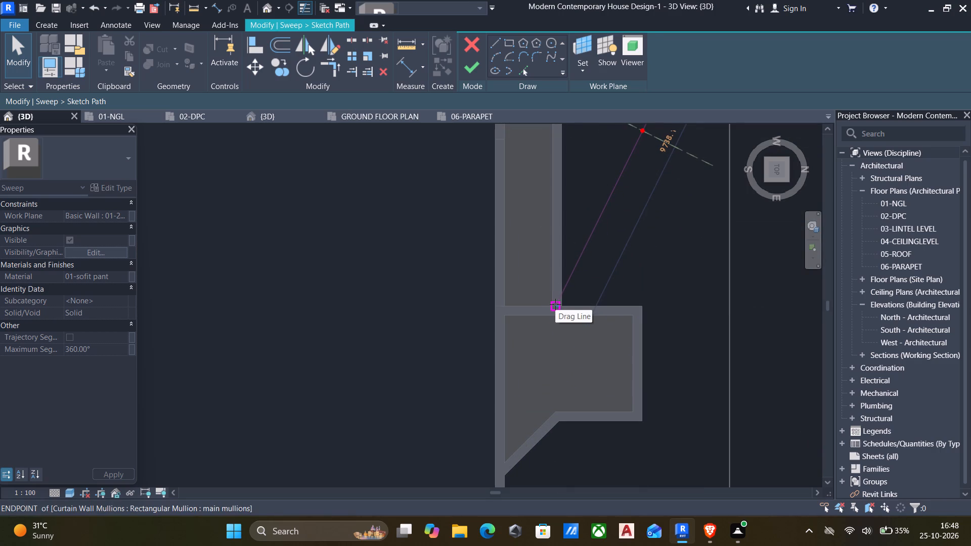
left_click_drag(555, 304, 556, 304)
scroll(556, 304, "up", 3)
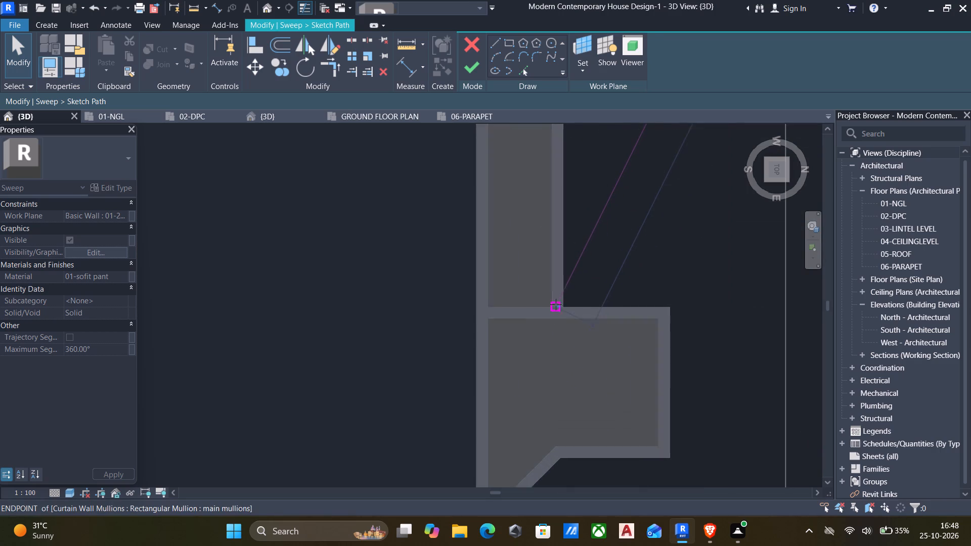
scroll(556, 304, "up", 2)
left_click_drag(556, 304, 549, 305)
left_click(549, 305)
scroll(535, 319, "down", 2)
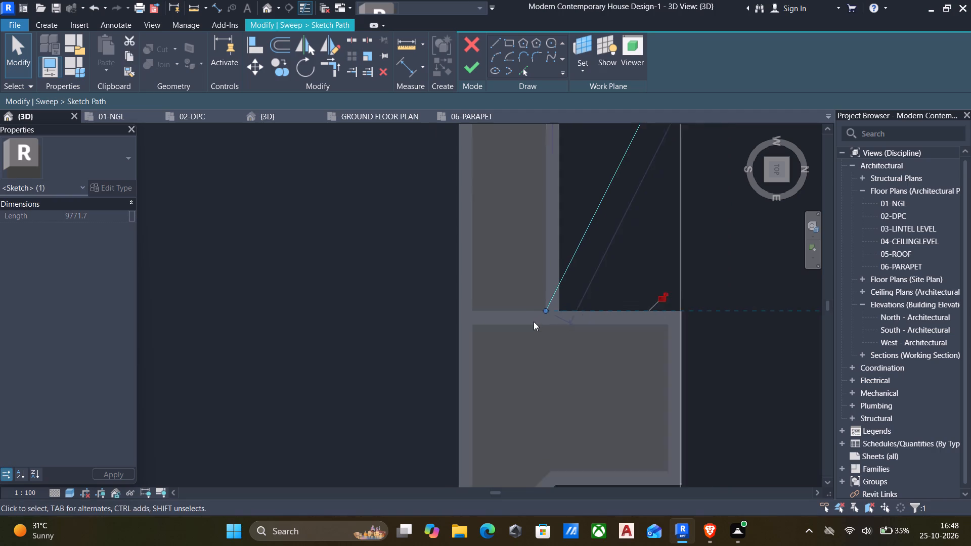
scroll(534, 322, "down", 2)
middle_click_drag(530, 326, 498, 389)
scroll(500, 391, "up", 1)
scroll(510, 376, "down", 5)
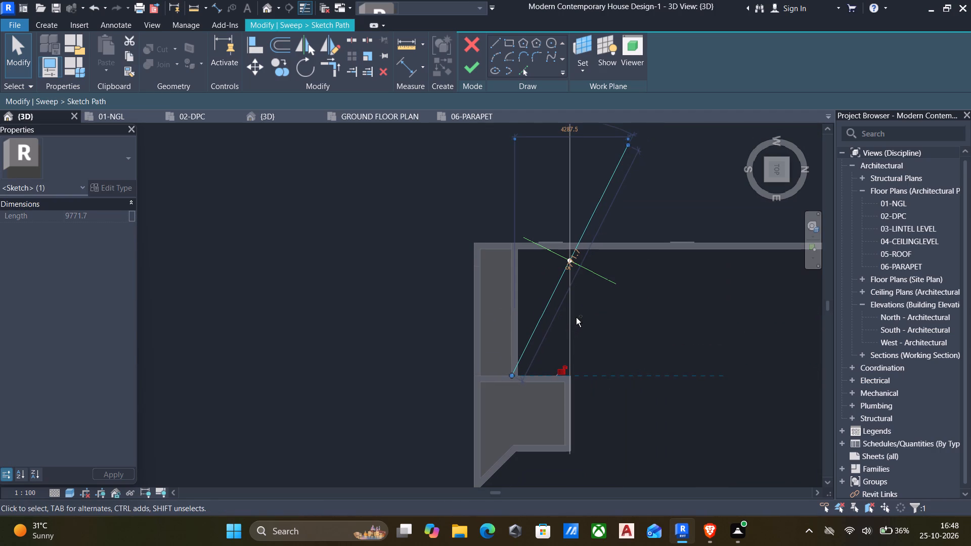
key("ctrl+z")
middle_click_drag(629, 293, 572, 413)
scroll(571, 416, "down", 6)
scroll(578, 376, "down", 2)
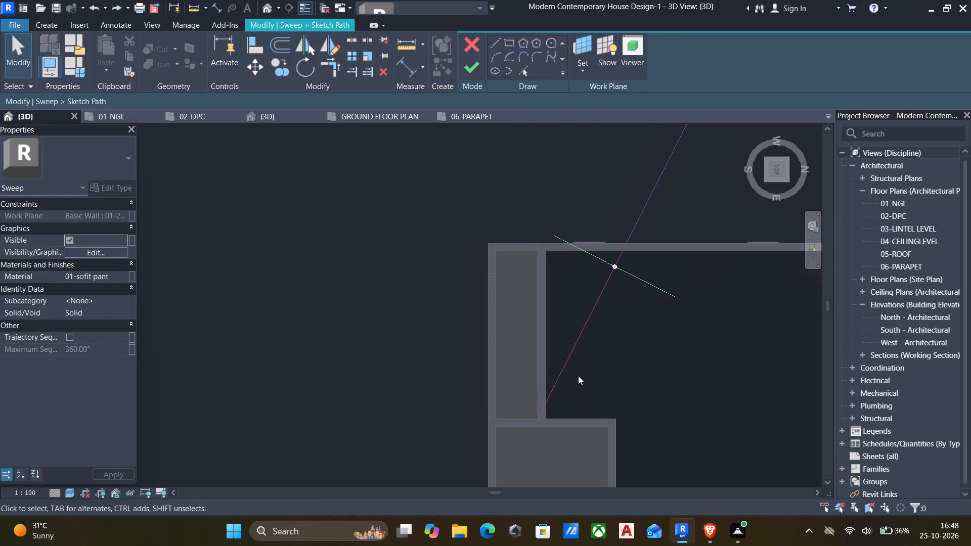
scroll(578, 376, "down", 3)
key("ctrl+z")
Reposition both ends of the path line so it runs 2400 mm west along the inner parapet from its junction with the roof projection.
scroll(550, 292, "down", 6)
middle_click_drag(541, 321, 482, 541)
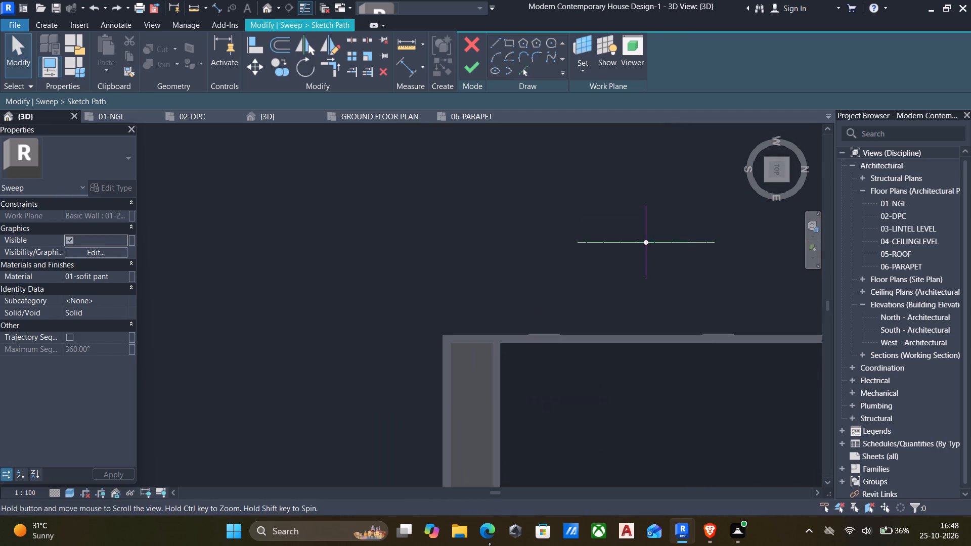
middle_click_drag(482, 541, 482, 545)
left_click_drag(547, 209, 686, 323)
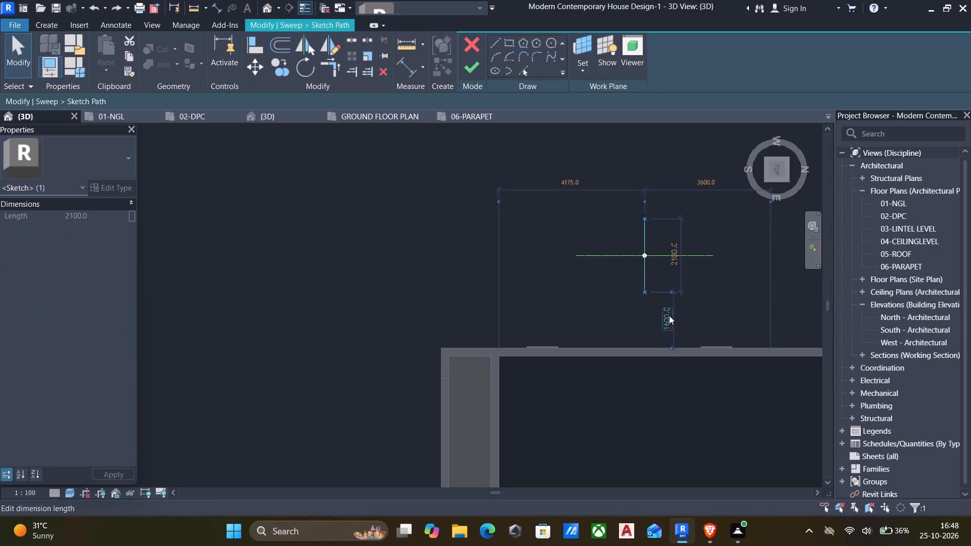
left_click_drag(643, 290, 566, 342)
middle_click_drag(545, 389, 564, 345)
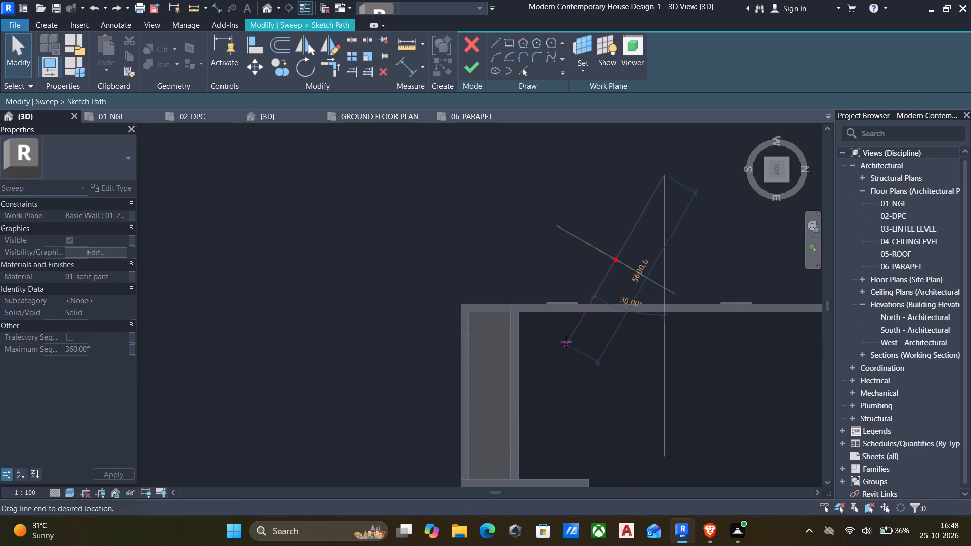
left_click_drag(566, 342, 509, 478)
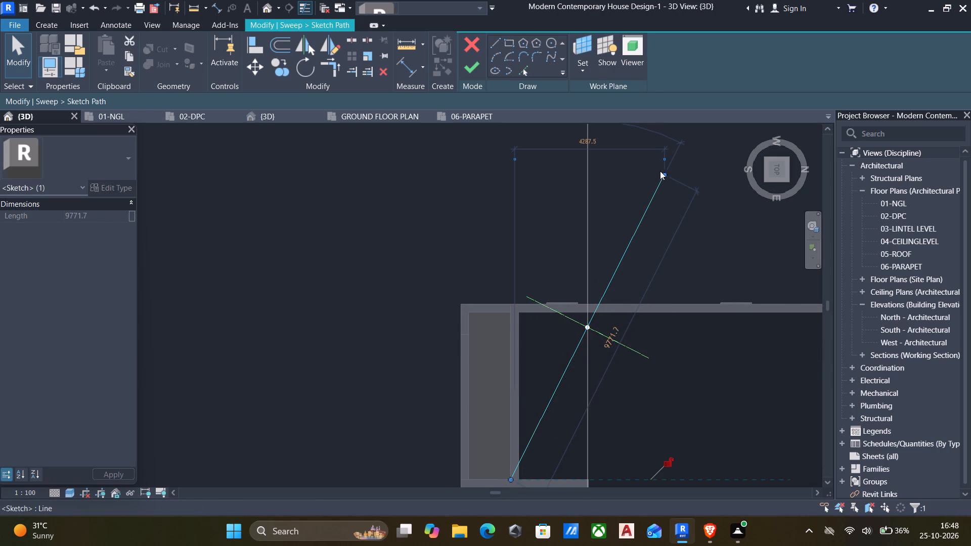
left_click_drag(664, 173, 536, 287)
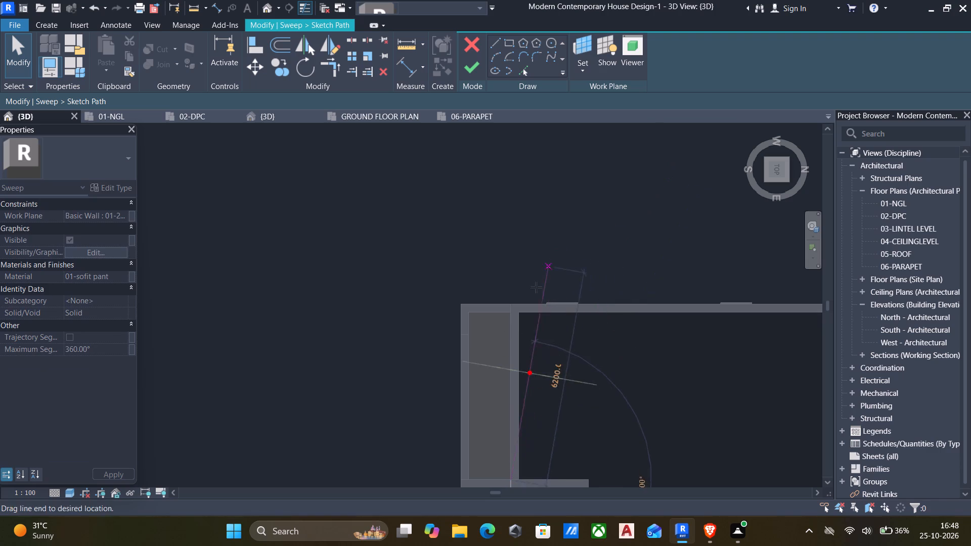
left_click_drag(536, 287, 510, 398)
Stretch the path line's west end to the west parapet's outer face, making the segment 5025 mm long.
scroll(643, 361, "down", 1)
middle_click_drag(644, 361, 647, 322)
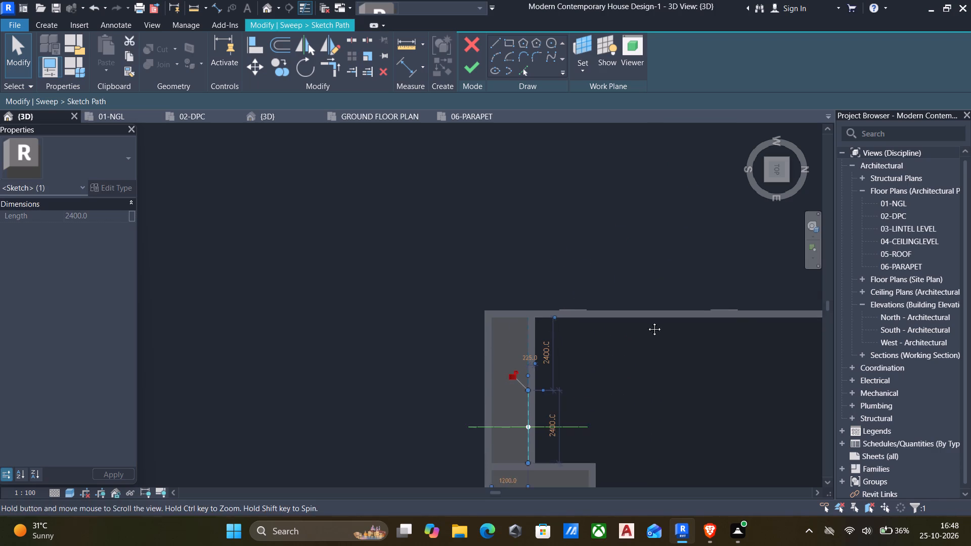
middle_click_drag(647, 322, 653, 273)
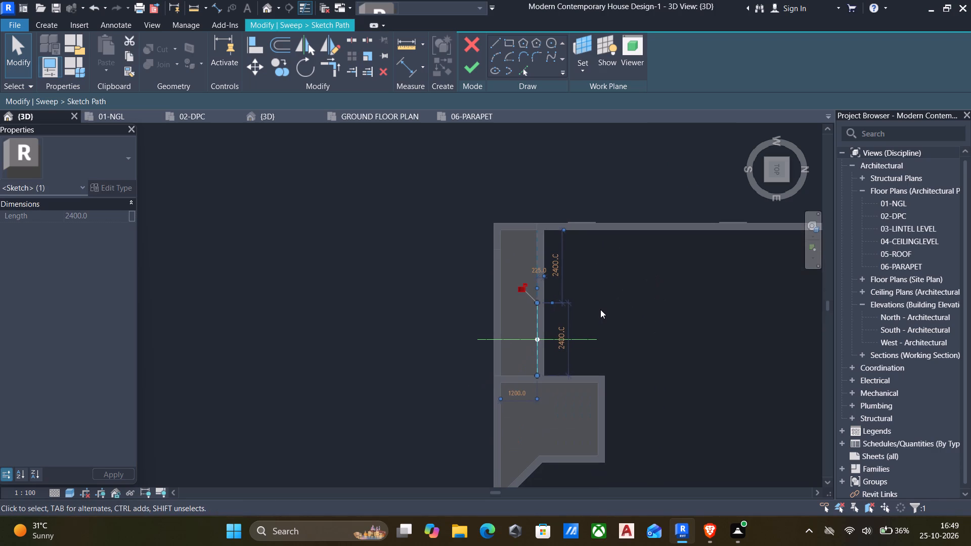
middle_click_drag(569, 375, 602, 282)
scroll(605, 275, "down", 5)
middle_click_drag(594, 326, 617, 253)
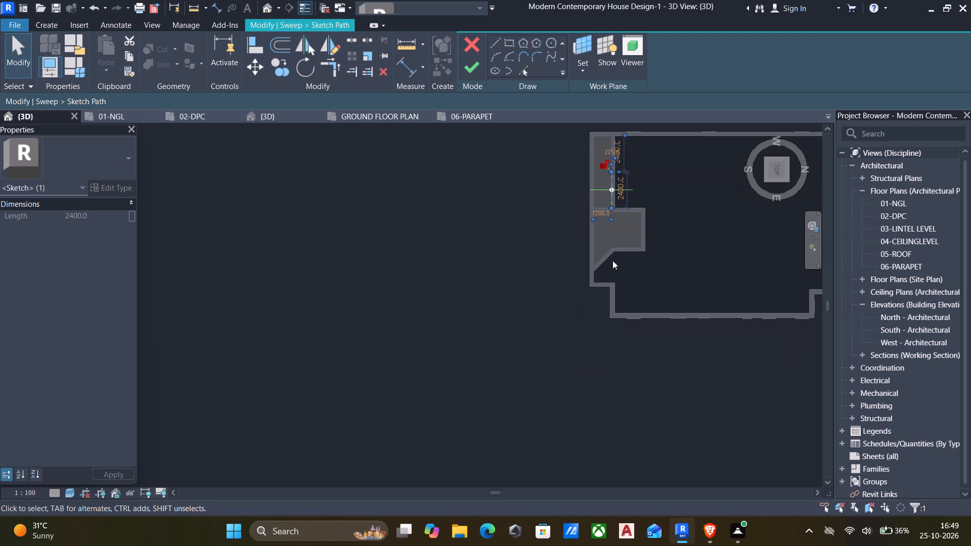
scroll(595, 283, "down", 5)
scroll(507, 244, "up", 5)
middle_click_drag(607, 290, 479, 439)
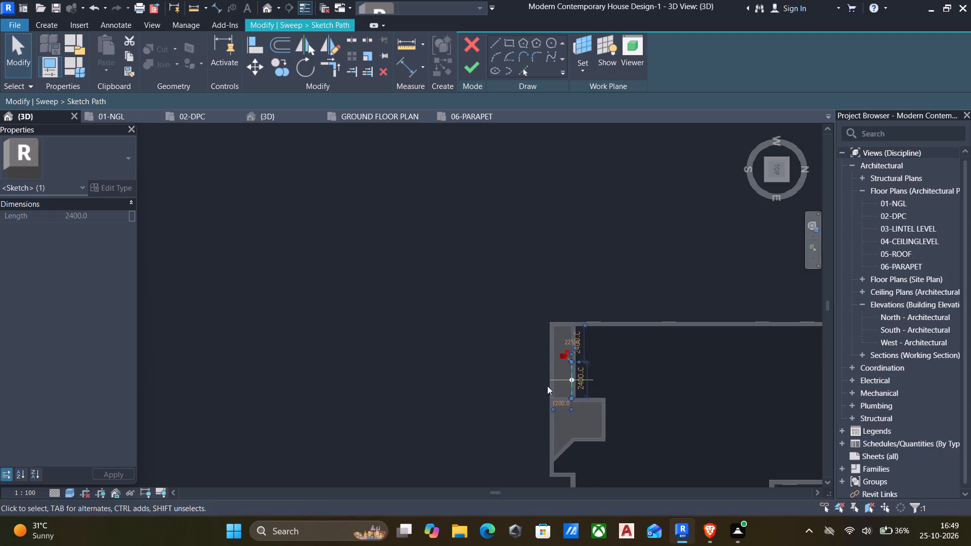
scroll(555, 380, "up", 6)
key("Escape")
scroll(644, 407, "up", 5)
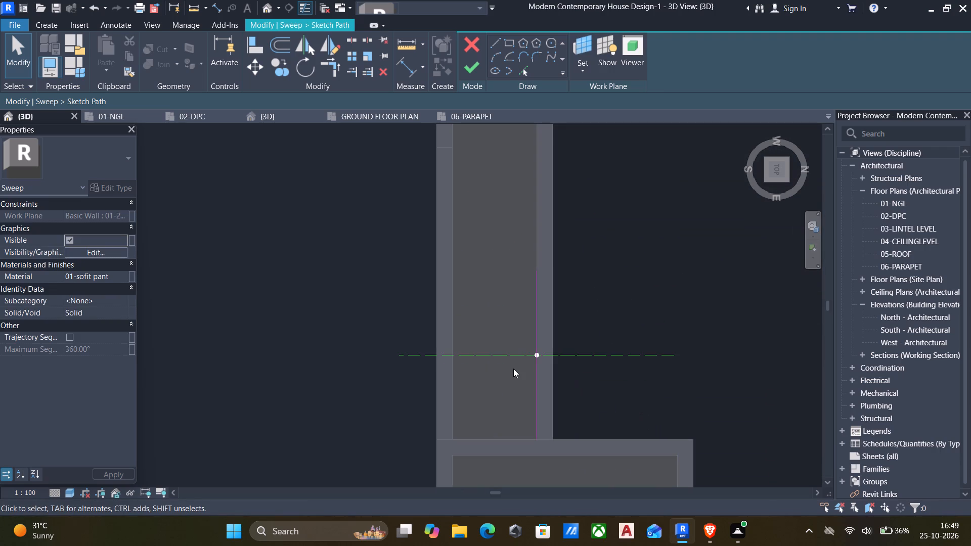
scroll(497, 316, "up", 1)
middle_click_drag(497, 316, 482, 372)
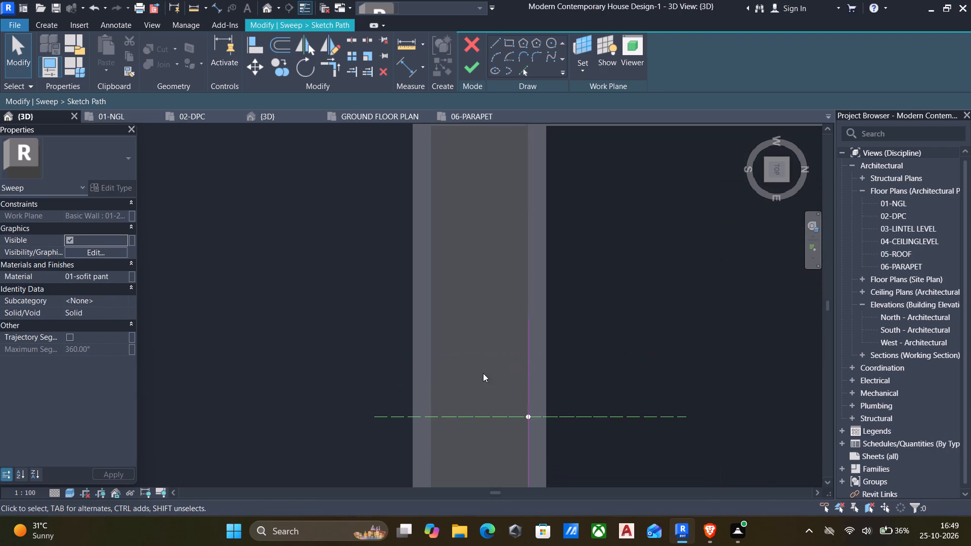
left_click(525, 364)
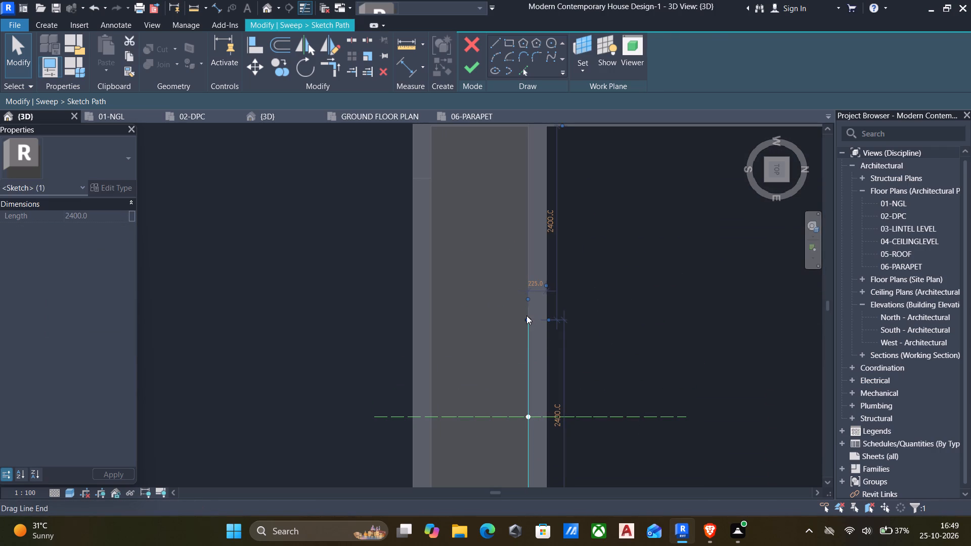
left_click_drag(525, 324, 519, 278)
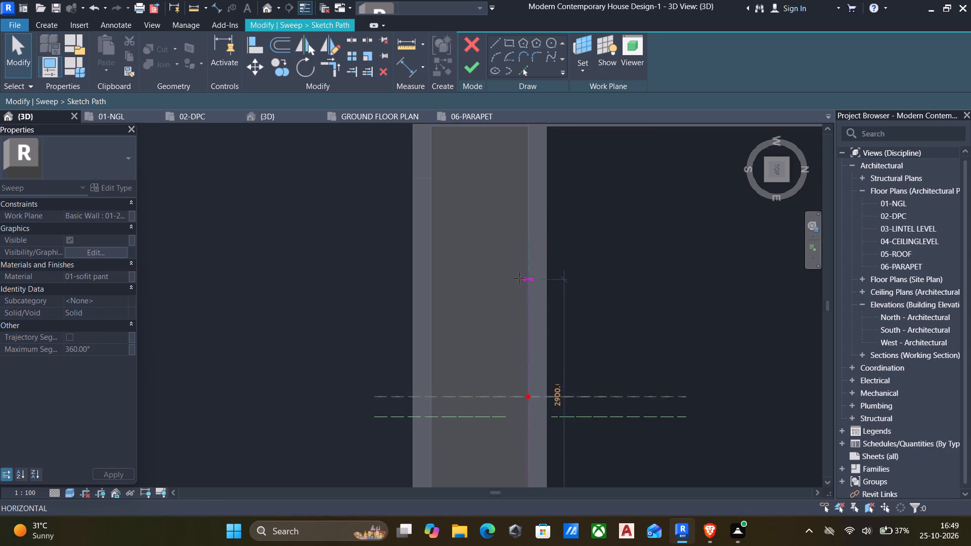
left_click_drag(519, 278, 499, 297)
Add a path segment picked from the west parapet's outer edge, and finish the path sketch and sweep edit.
middle_click_drag(517, 281, 492, 472)
scroll(493, 324, "down", 6)
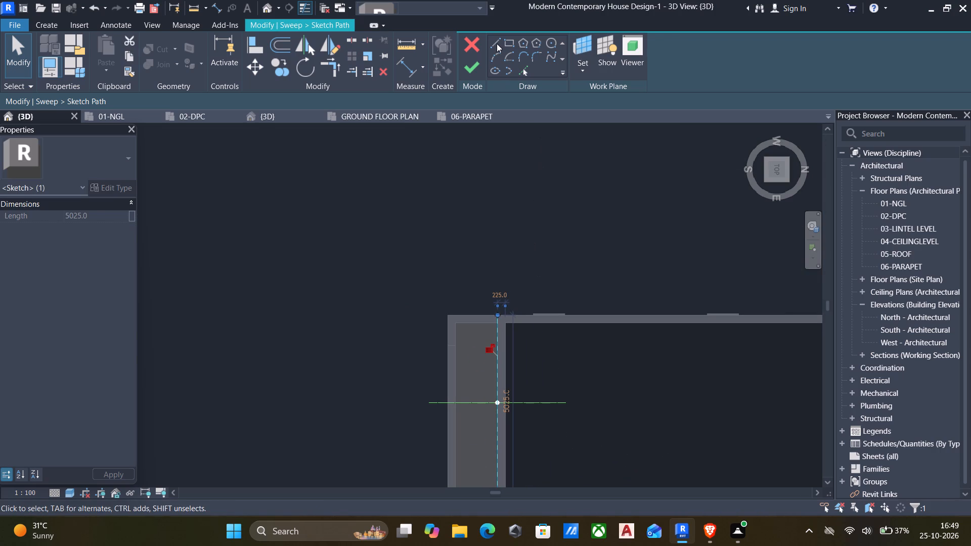
left_click(496, 43)
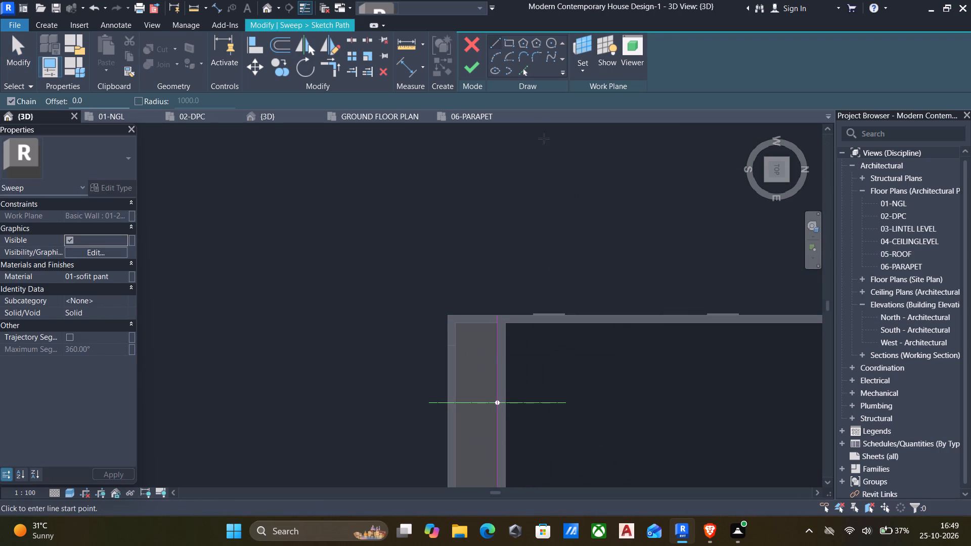
left_click(521, 73)
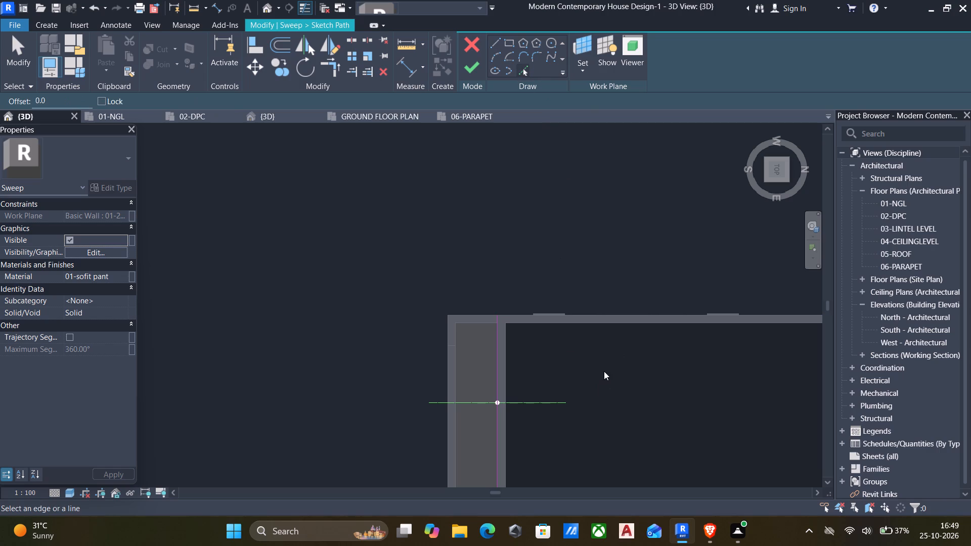
left_click(609, 311)
scroll(625, 359, "down", 5)
middle_click_drag(624, 367, 490, 315)
scroll(488, 314, "up", 1)
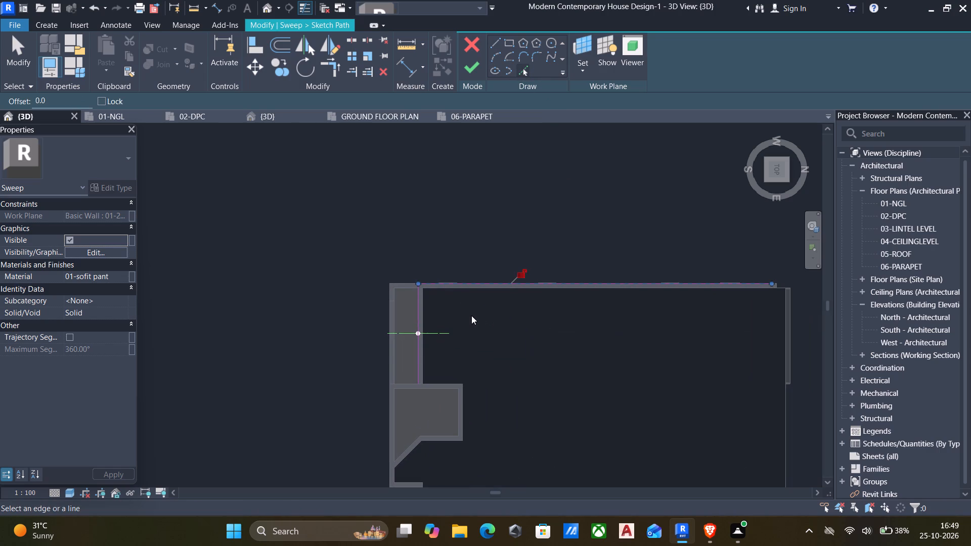
scroll(463, 328, "down", 6)
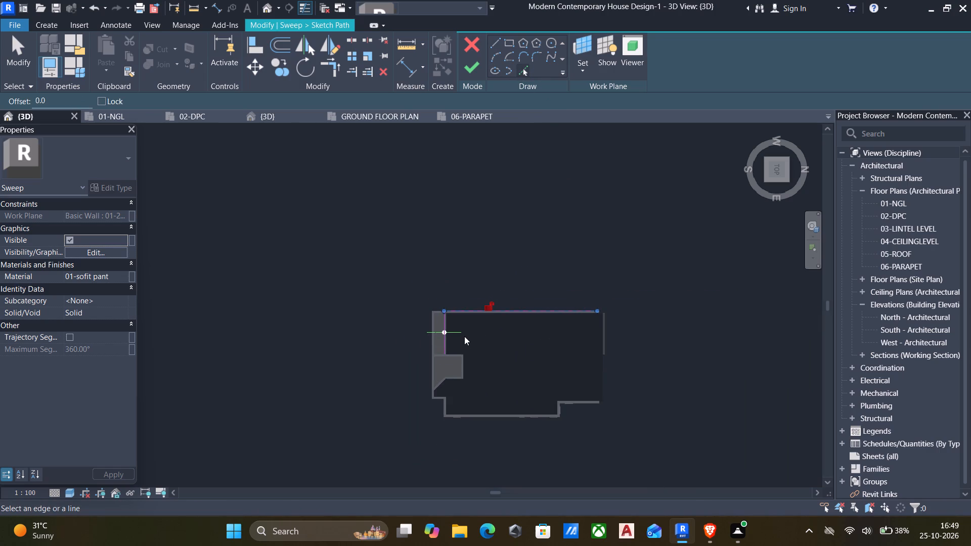
scroll(465, 357, "down", 5)
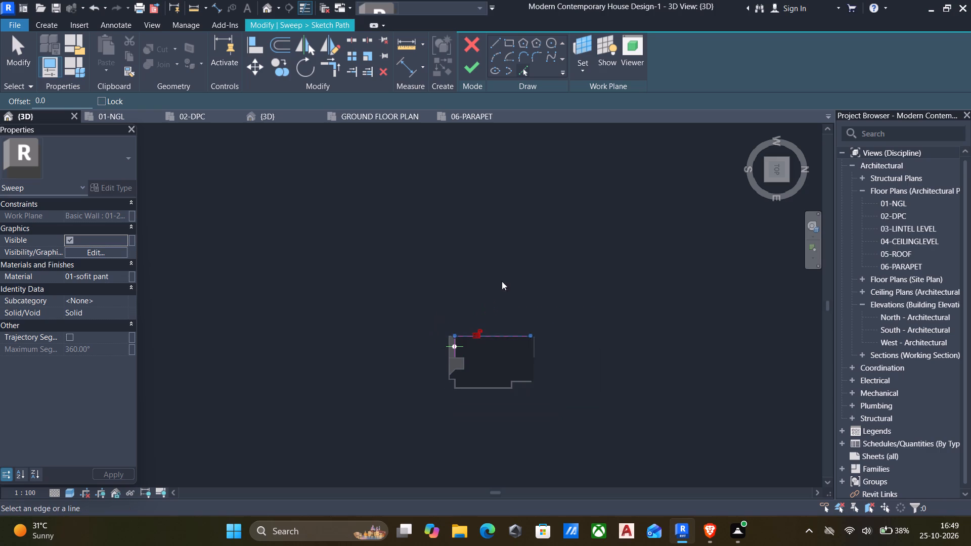
left_click(466, 70)
scroll(504, 343, "up", 4)
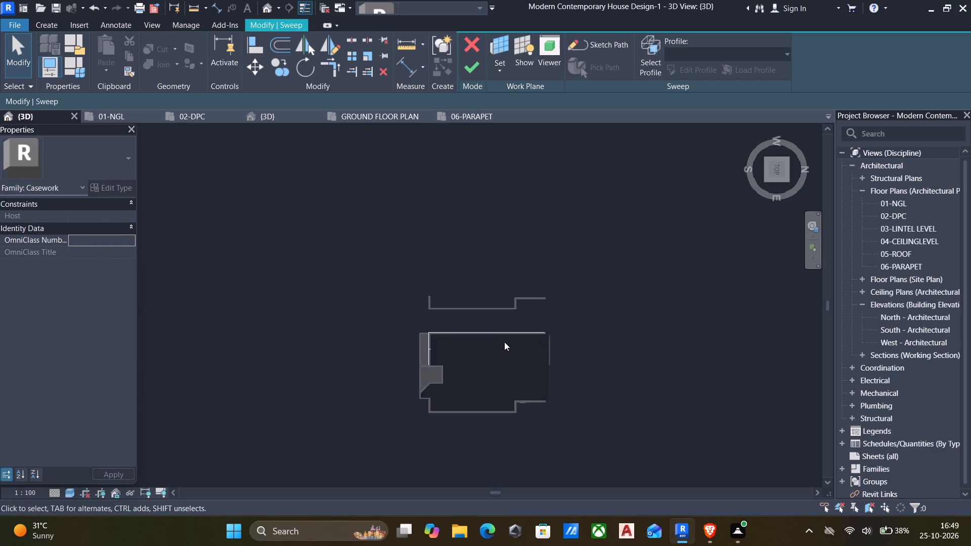
scroll(489, 320, "up", 5)
scroll(578, 359, "up", 4)
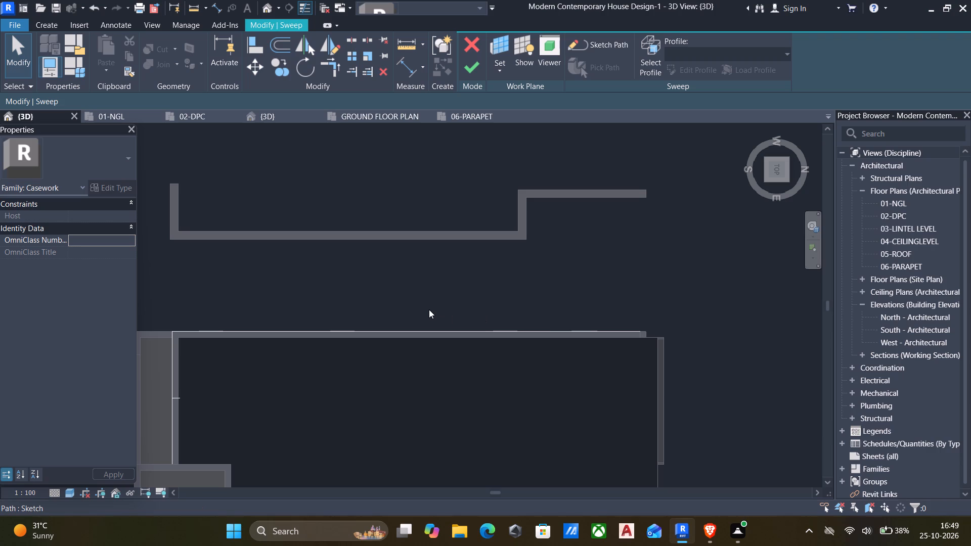
left_click(472, 69)
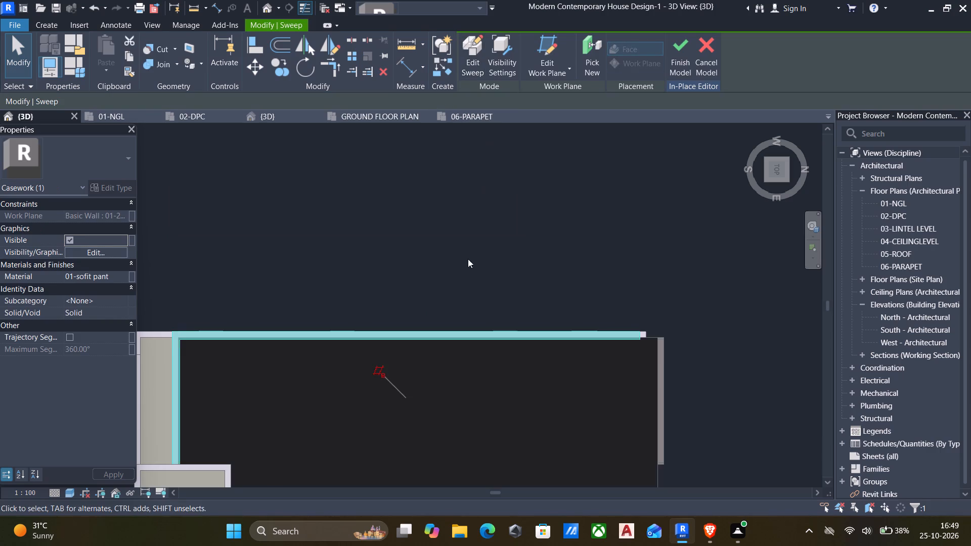
Reopen the reshaped coping sweep for editing and enter its sketched profile.
scroll(466, 269, "down", 3)
scroll(303, 348, "up", 8)
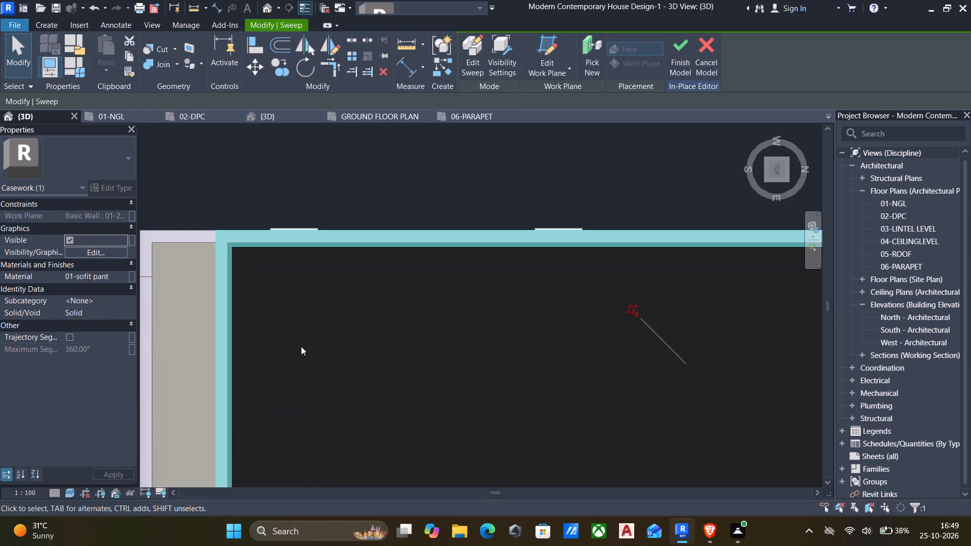
scroll(301, 346, "down", 6)
scroll(328, 379, "down", 4)
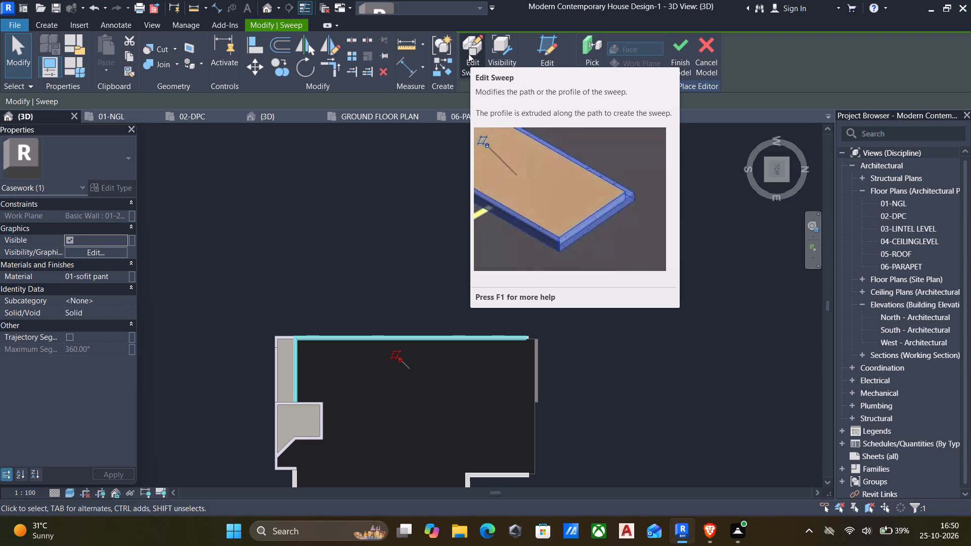
left_click(468, 54)
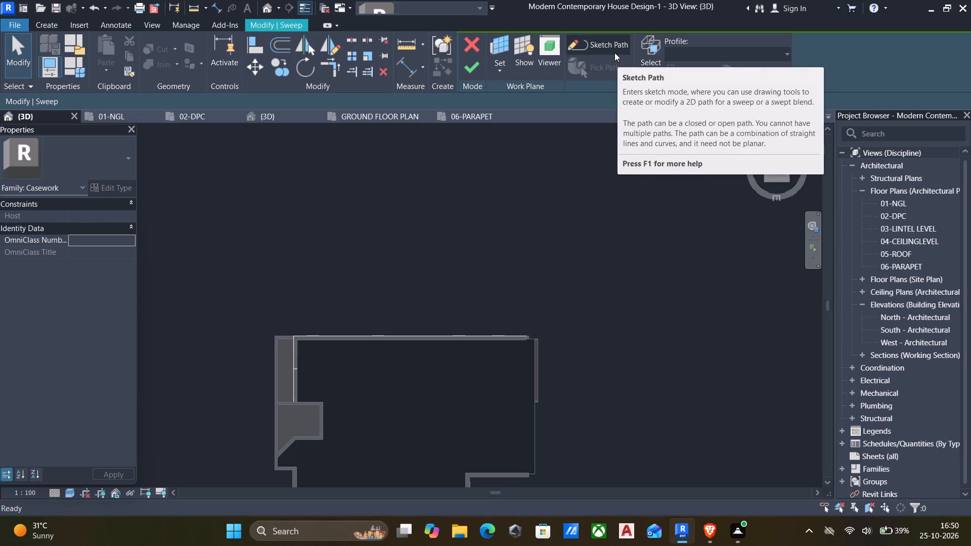
left_click(645, 55)
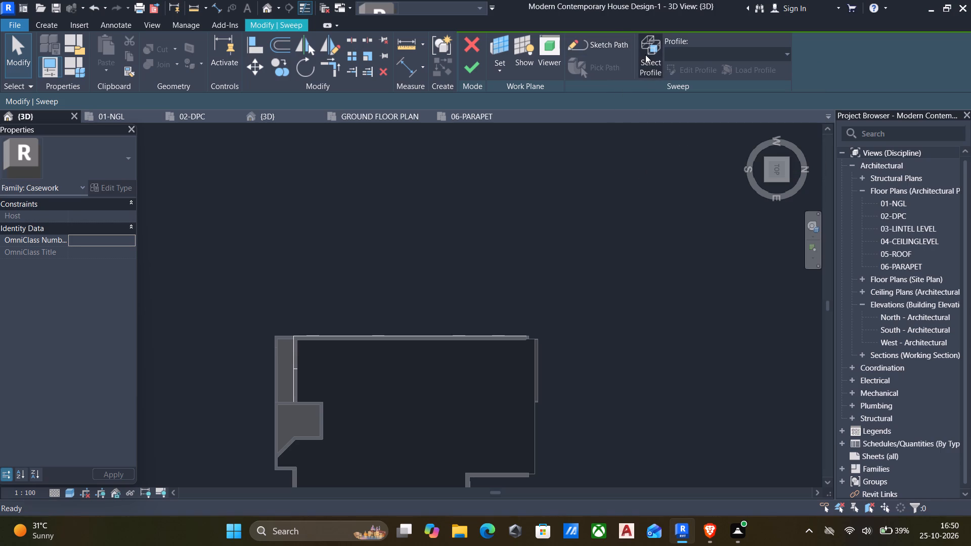
left_click(358, 333)
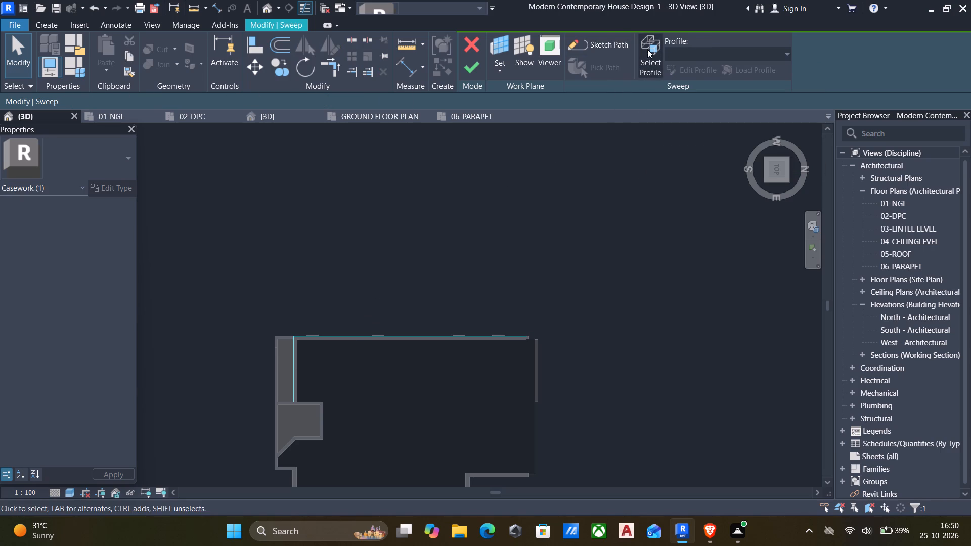
left_click(648, 48)
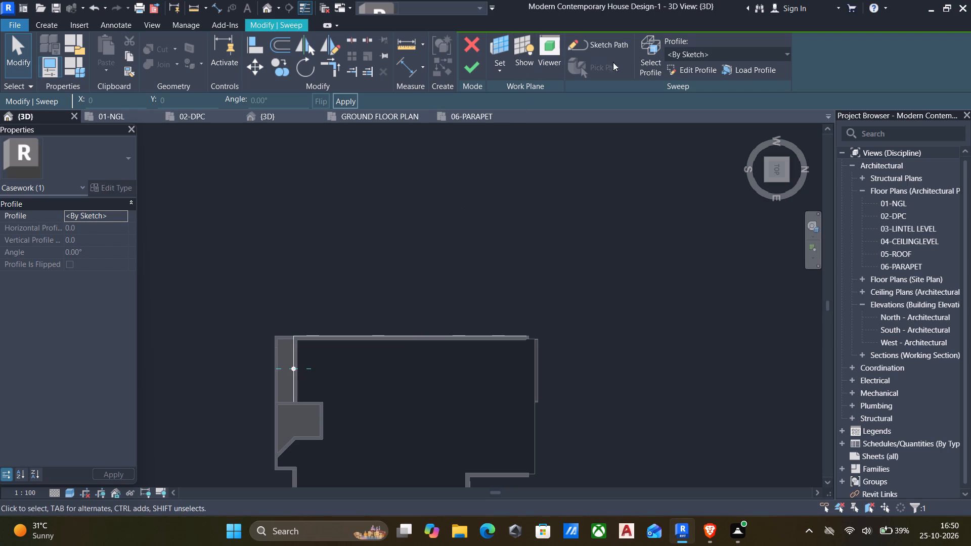
left_click(689, 71)
Move the whole rectangular coping profile outward past the front parapet's face by about a quarter of its width, and finish the sweep edit.
scroll(358, 354, "down", 5)
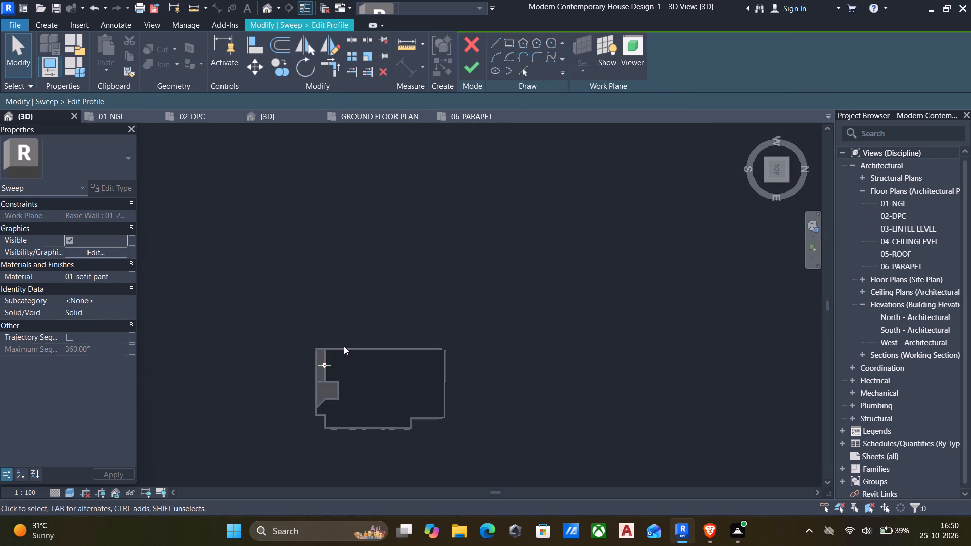
scroll(354, 379, "down", 3)
middle_click_drag(364, 373, 569, 144)
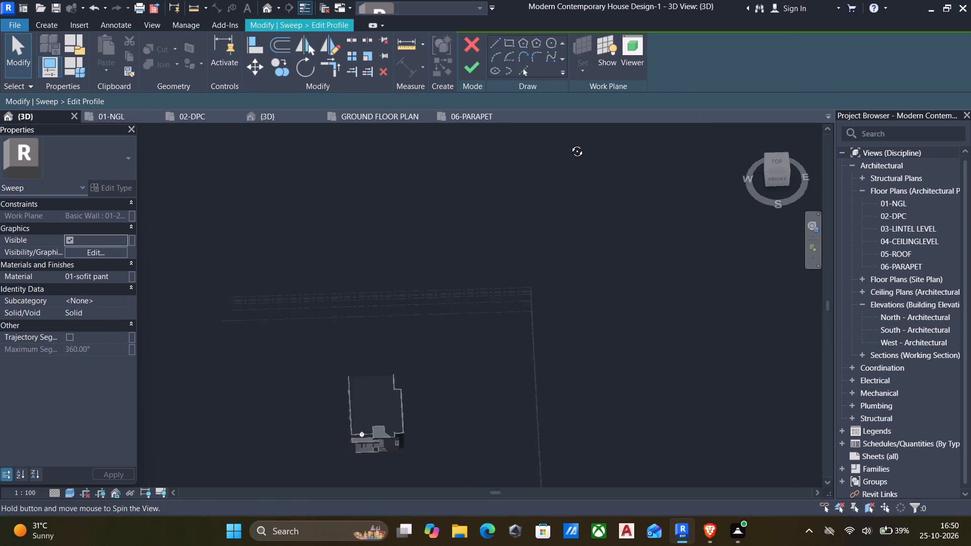
middle_click_drag(569, 144, 594, 23)
scroll(391, 407, "up", 5)
middle_click_drag(393, 407, 353, 377)
scroll(353, 377, "up", 7, "shift")
scroll(346, 335, "up", 6)
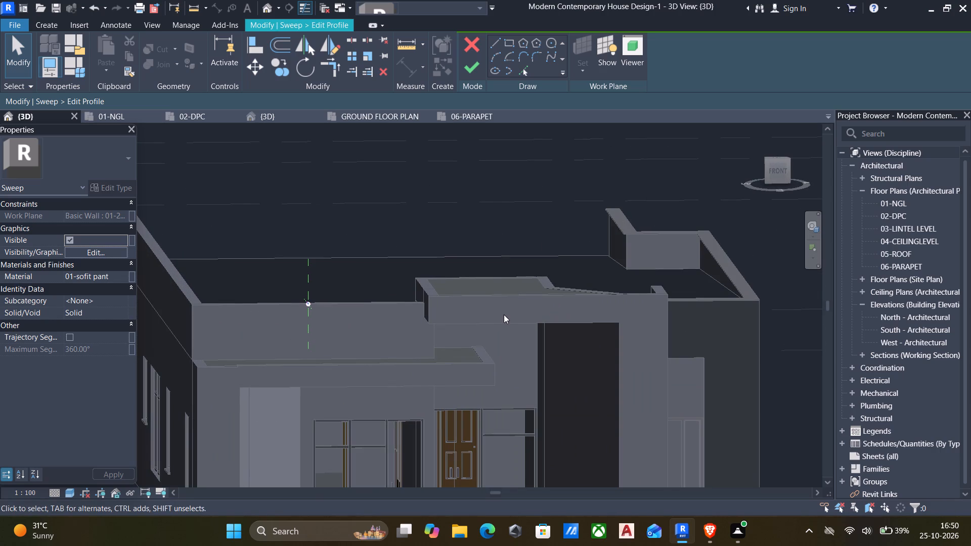
middle_click_drag(504, 315, 675, 337)
scroll(682, 355, "down", 6)
middle_click_drag(682, 362, 625, 367)
scroll(629, 367, "up", 3)
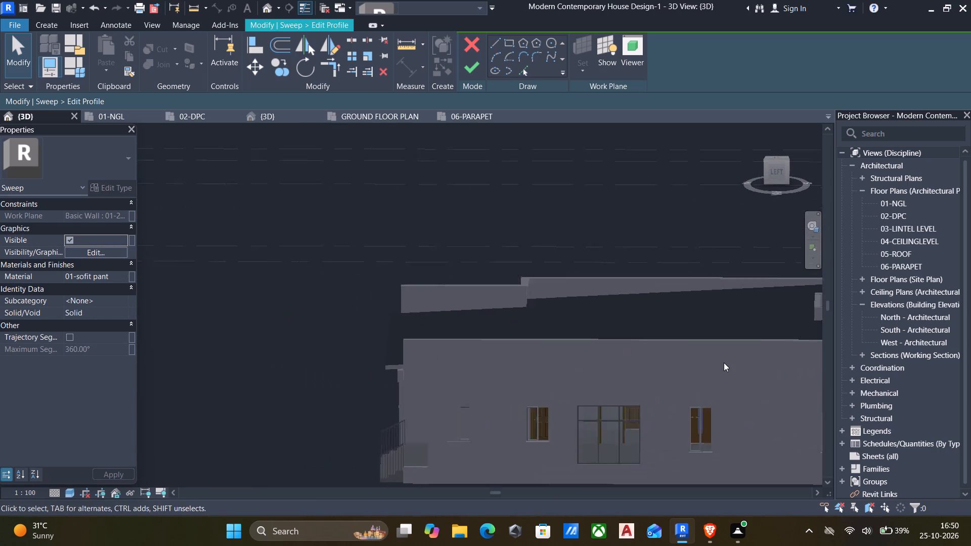
scroll(724, 362, "up", 3)
middle_click_drag(725, 370, 446, 374)
scroll(722, 287, "up", 5)
scroll(673, 338, "up", 5)
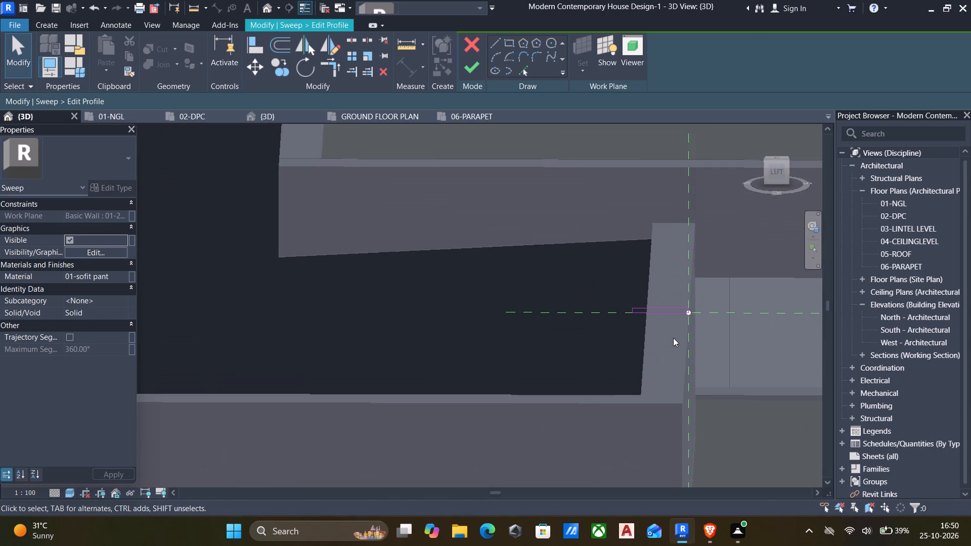
scroll(682, 351, "up", 5)
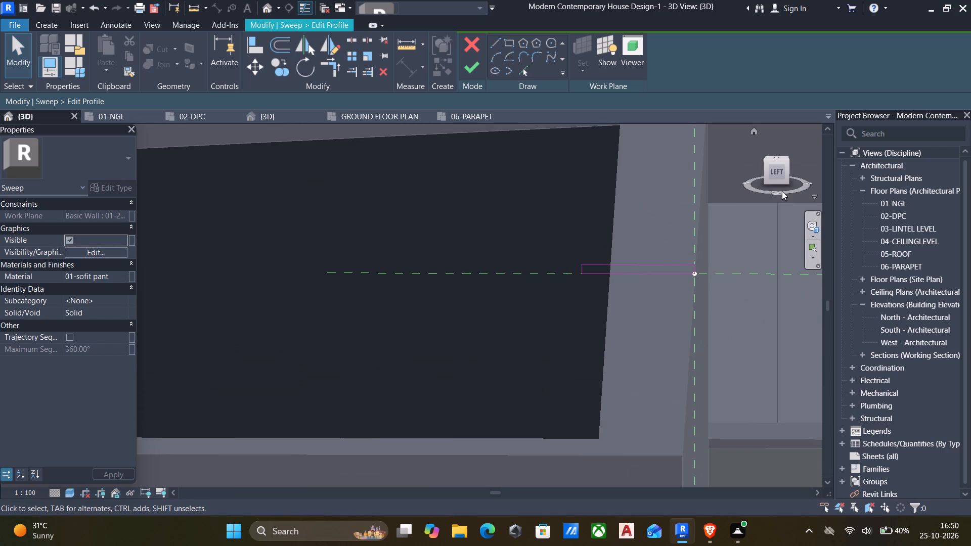
left_click(777, 172)
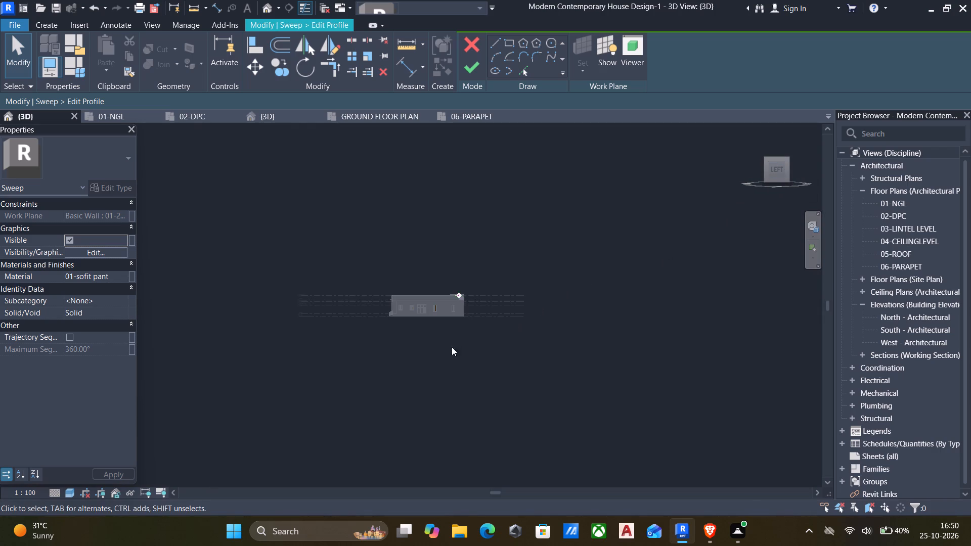
scroll(458, 280, "up", 5)
scroll(456, 308, "up", 16)
scroll(515, 249, "up", 4)
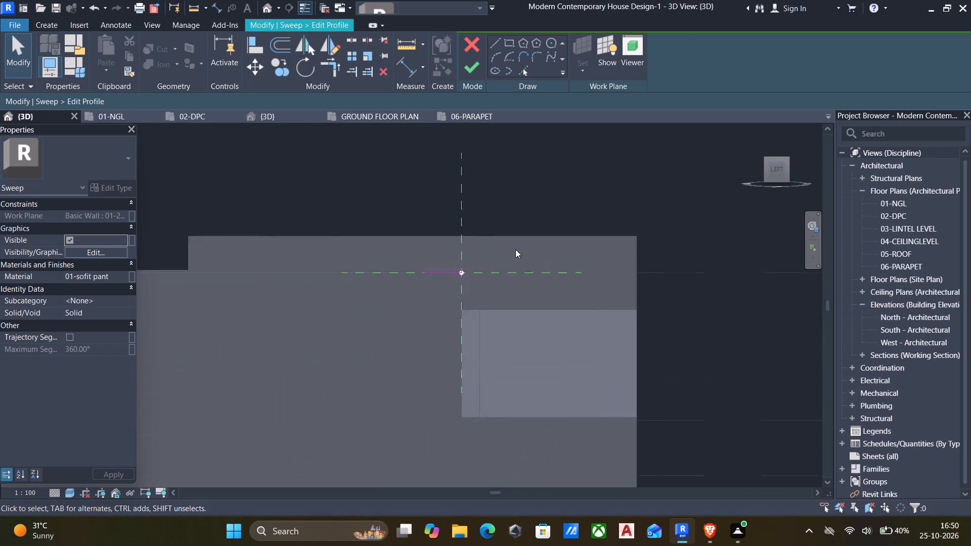
scroll(515, 249, "up", 2)
scroll(475, 305, "up", 5)
scroll(405, 283, "up", 5)
middle_click_drag(382, 297, 488, 352)
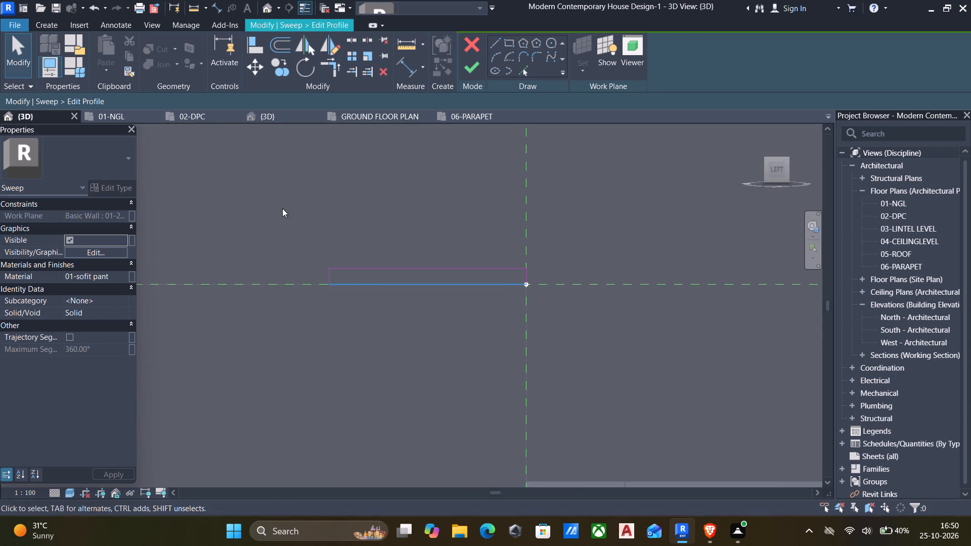
left_click_drag(282, 208, 569, 385)
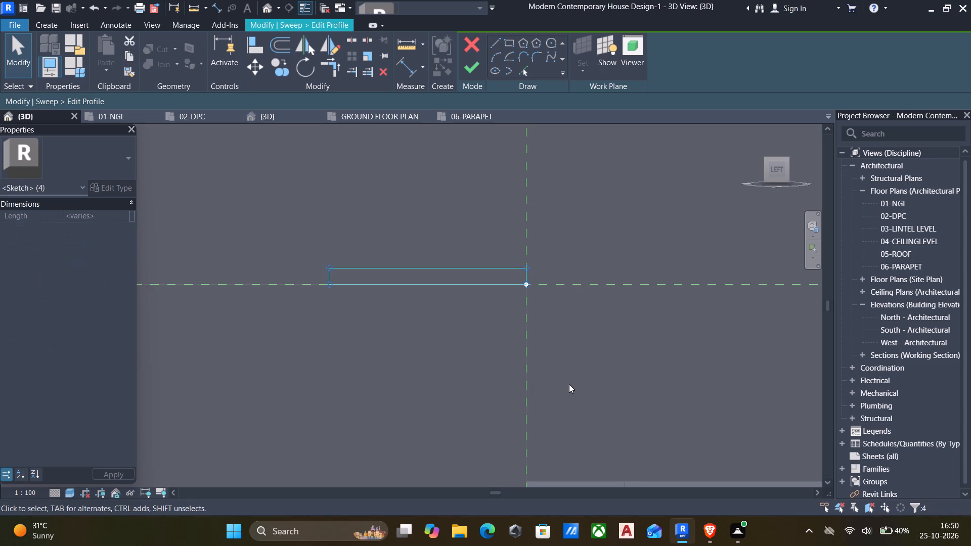
type("mv")
scroll(519, 367, "up", 5)
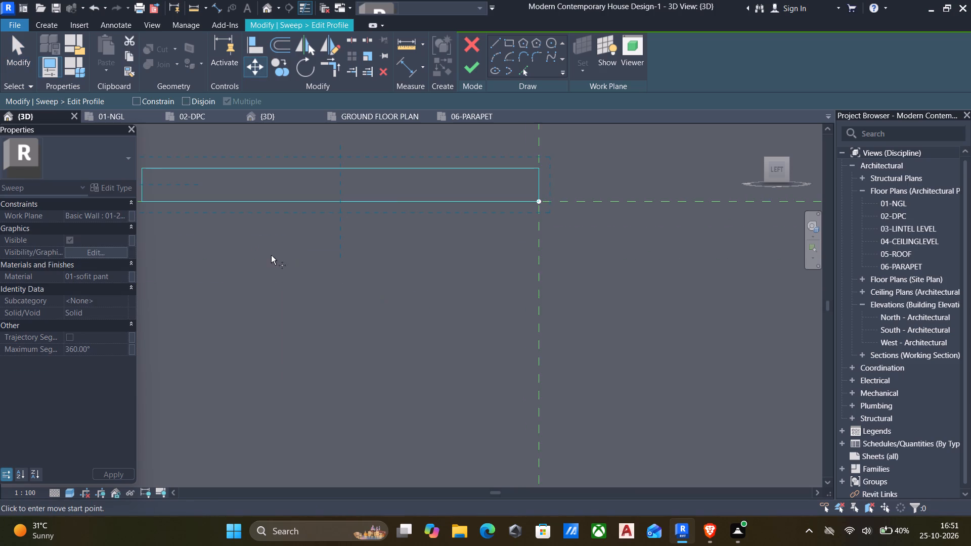
middle_click_drag(271, 258, 373, 343)
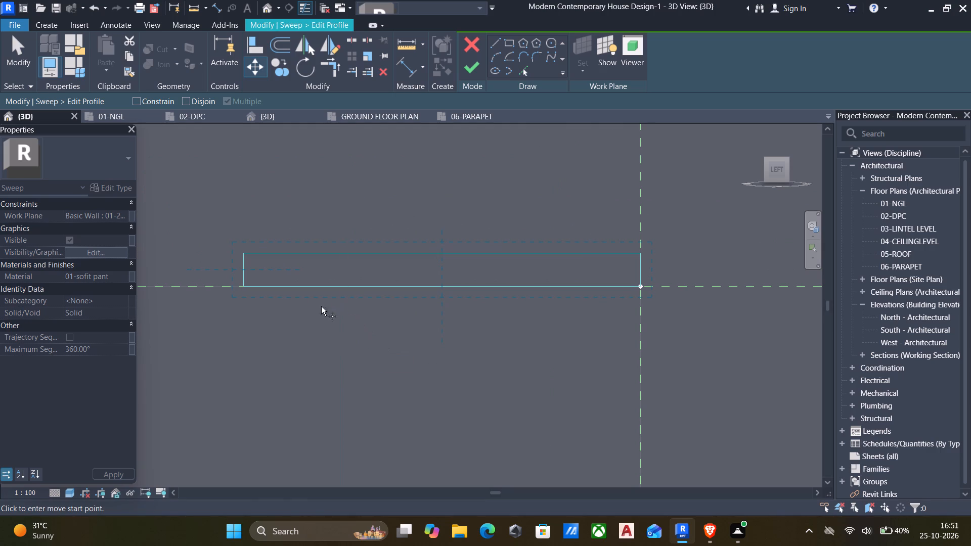
left_click(242, 283)
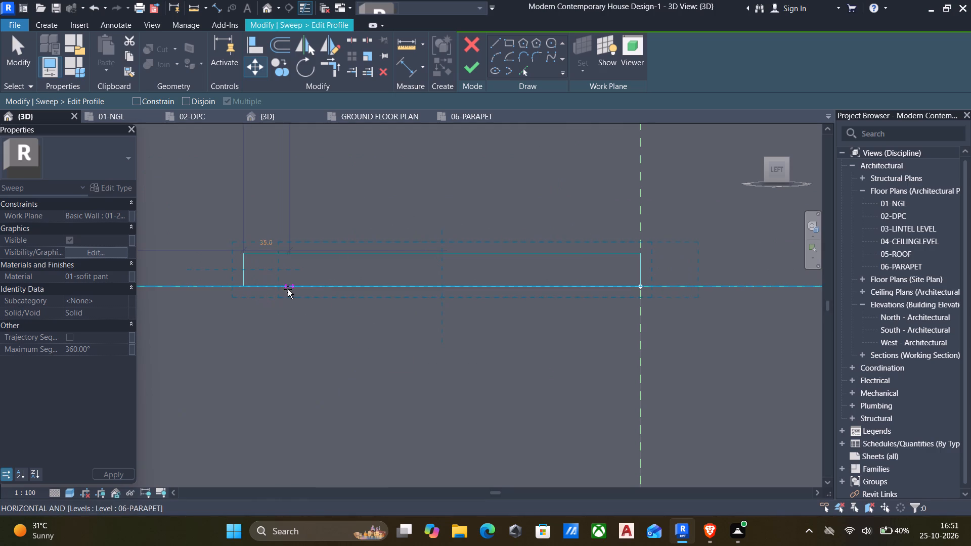
left_click(341, 290)
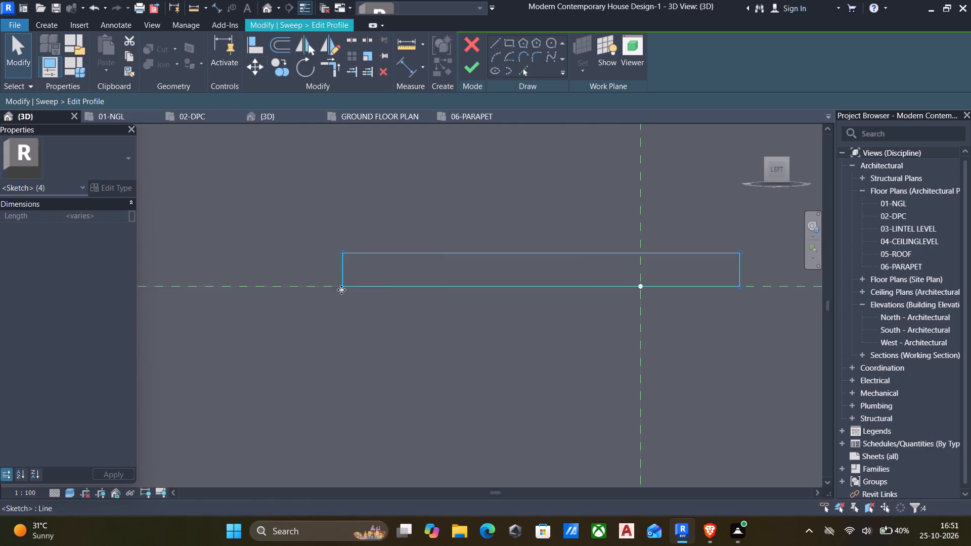
scroll(387, 339, "down", 5)
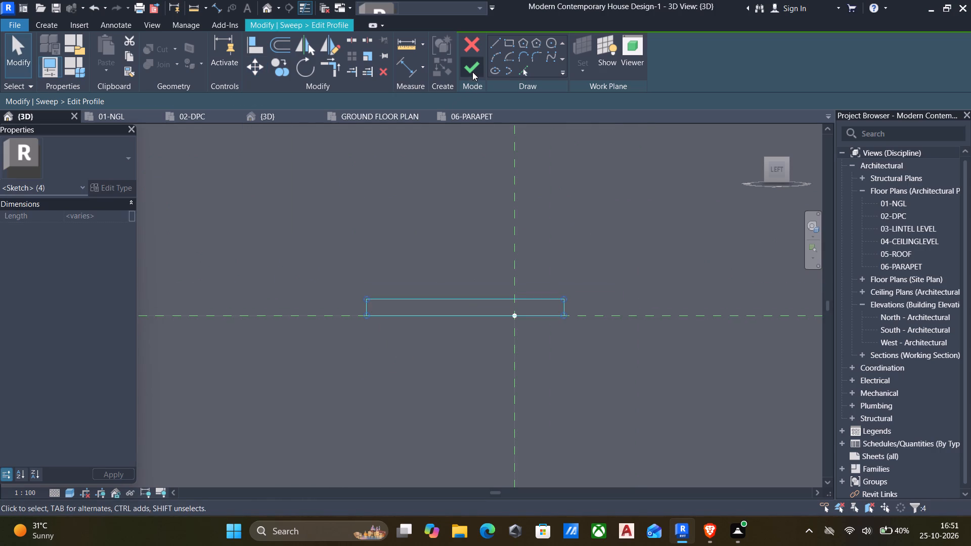
left_click(472, 72)
scroll(464, 132, "down", 2)
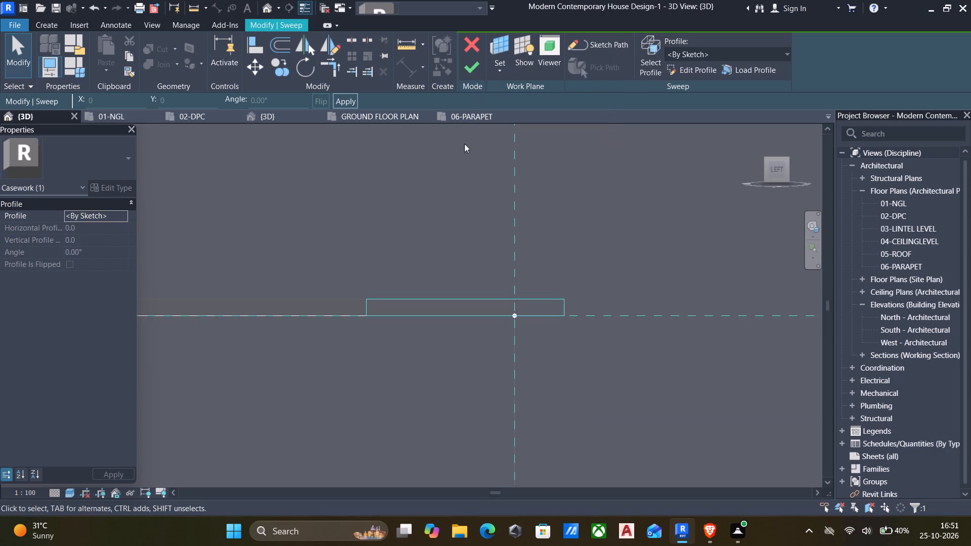
scroll(464, 144, "down", 3)
left_click(471, 70)
Examine the edited coping's overhang along the west and front parapets, and deselect it.
scroll(496, 240, "down", 6)
scroll(496, 254, "up", 1)
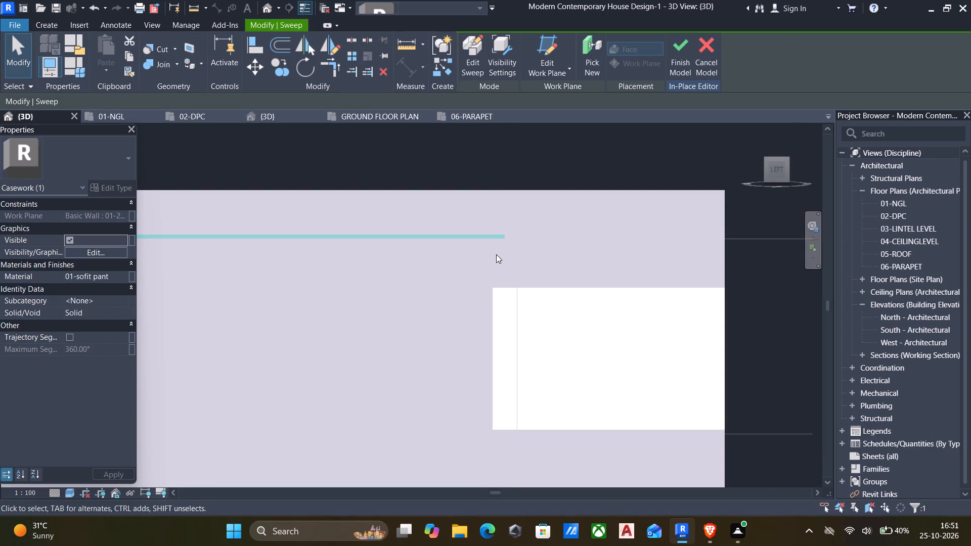
scroll(400, 375, "down", 6, "shift")
middle_click_drag(407, 370, 361, 408, "shift")
scroll(361, 408, "down", 1, "shift")
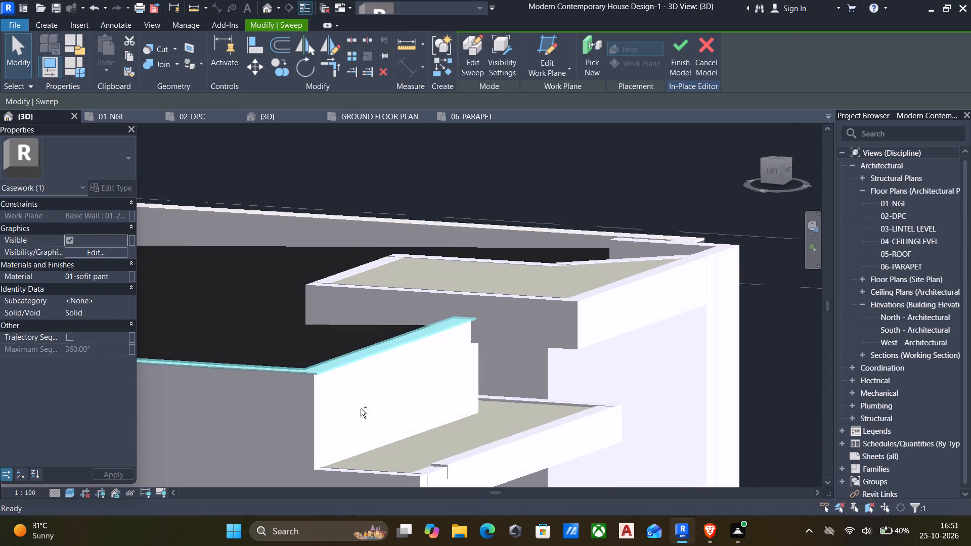
middle_click_drag(370, 401, 451, 337)
scroll(448, 334, "up", 6)
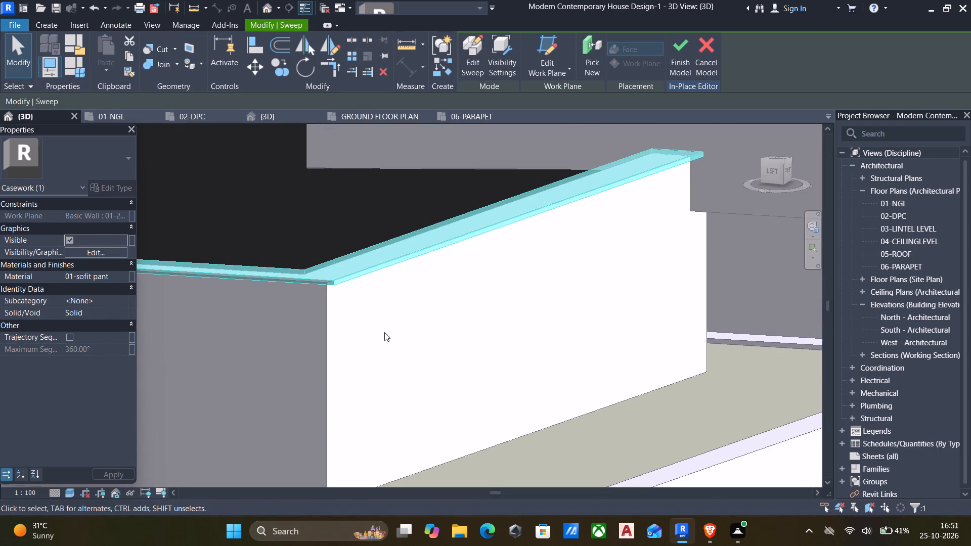
key("Escape")
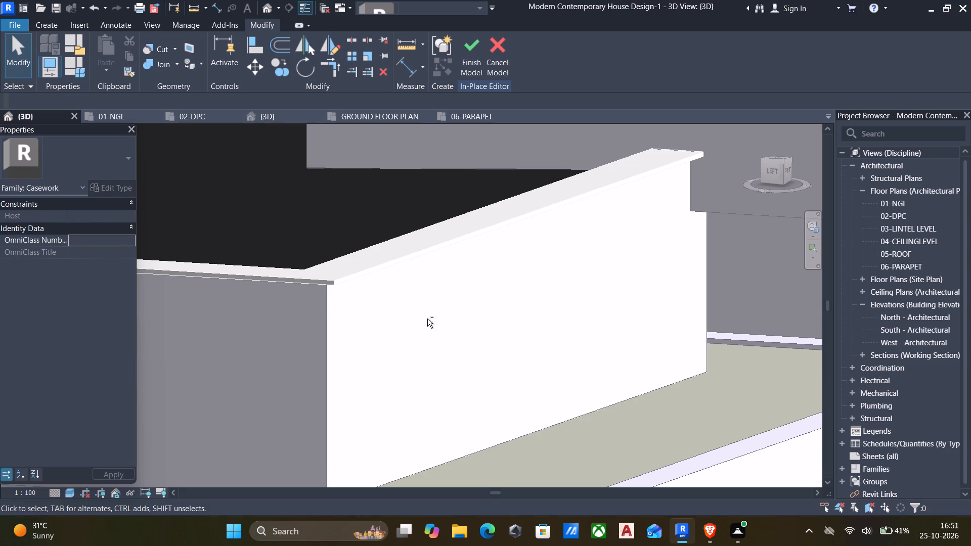
Open the coping sweep on the east parapet for editing and enter its sketched profile.
scroll(466, 283, "down", 6)
middle_click_drag(472, 285, 366, 236, "shift")
scroll(412, 276, "down", 1)
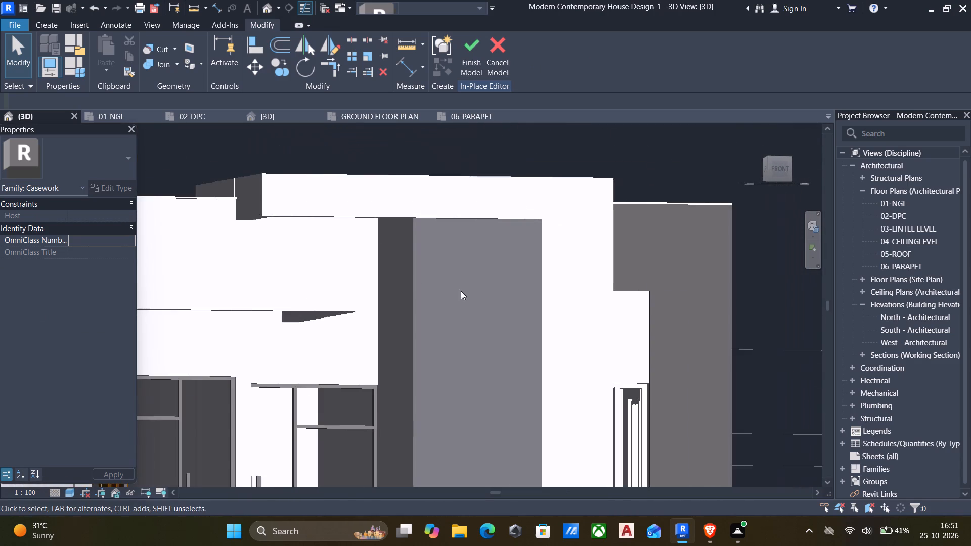
middle_click_drag(582, 292, 444, 384, "shift")
scroll(456, 390, "up", 1)
middle_click_drag(469, 381, 718, 287)
scroll(469, 381, "down", 1)
middle_click_drag(622, 361, 662, 313)
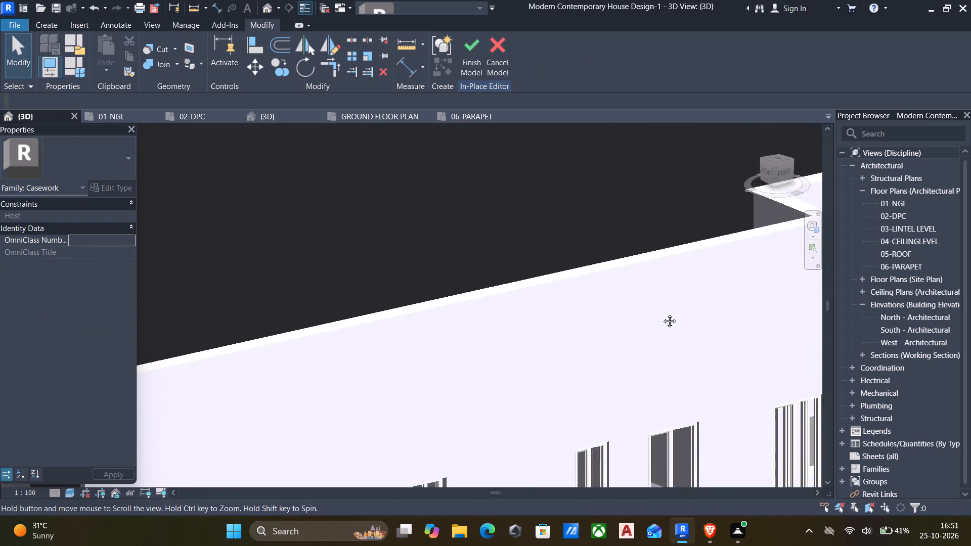
middle_click_drag(662, 313, 677, 300)
left_click(511, 256)
middle_click_drag(526, 307, 532, 306)
scroll(529, 307, "up", 1)
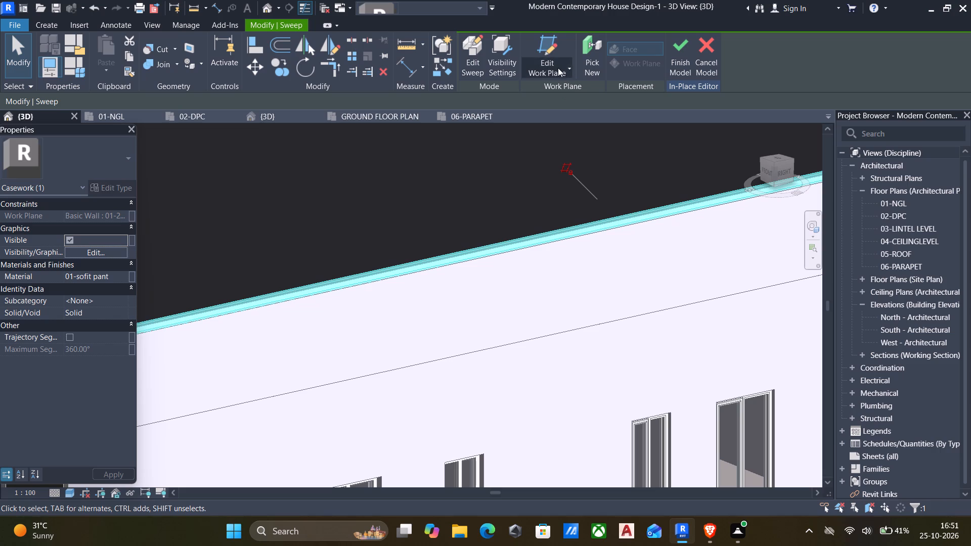
left_click(474, 66)
left_click(644, 49)
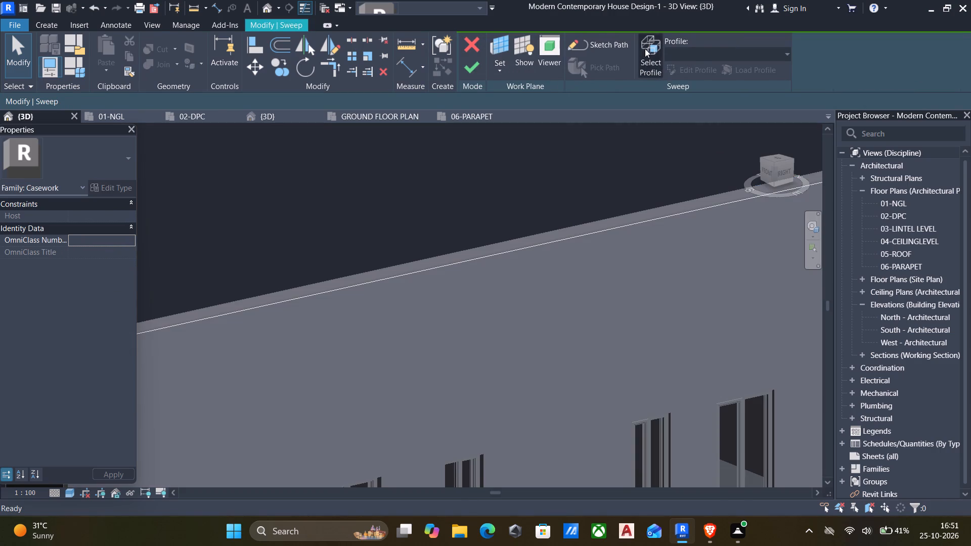
left_click(680, 70)
Move the rectangular coping profile about 75 mm outward past the front parapet's face, and finish the sweep edit.
scroll(538, 270, "down", 6)
middle_click_drag(528, 305, 554, 298)
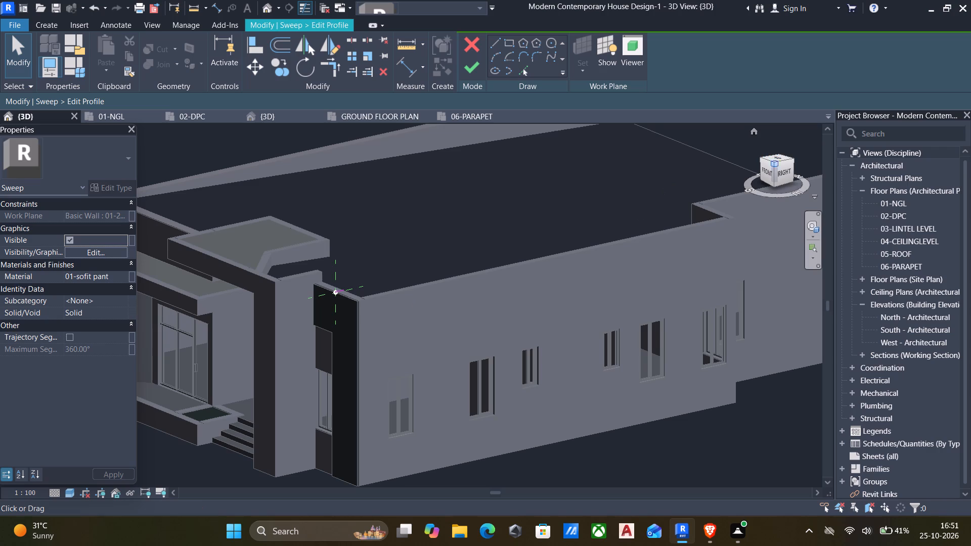
left_click(786, 175)
scroll(247, 277, "up", 5)
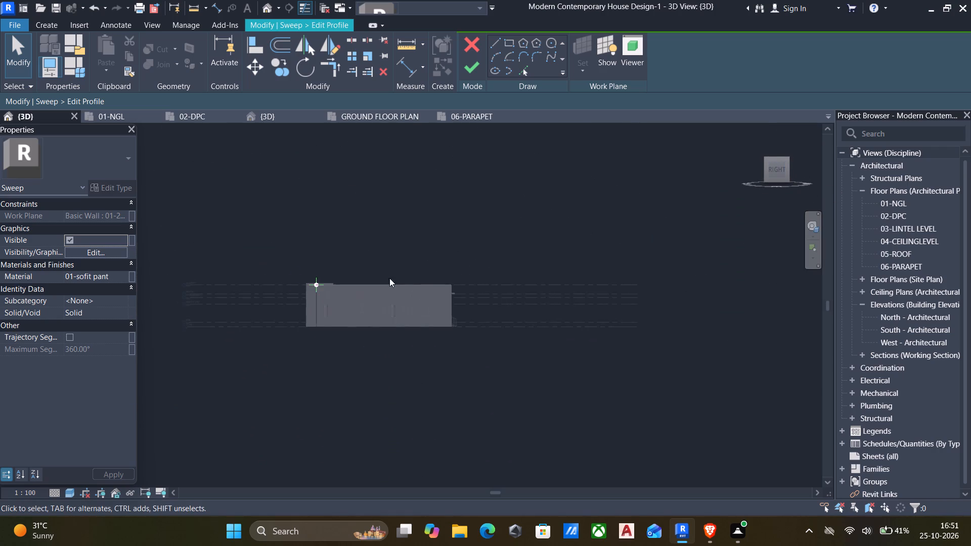
scroll(419, 289, "up", 6)
scroll(269, 355, "up", 4)
middle_click_drag(450, 326, 742, 425)
scroll(590, 365, "up", 5)
middle_click_drag(264, 323, 525, 408)
scroll(525, 408, "up", 5)
left_click_drag(524, 318, 622, 400)
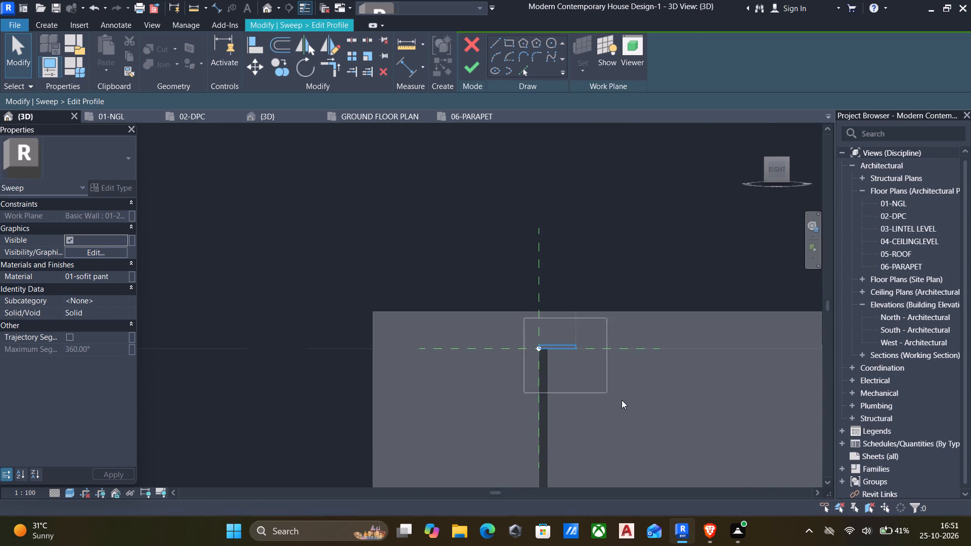
left_click_drag(622, 400, 632, 400)
type("mv")
scroll(605, 383, "up", 6)
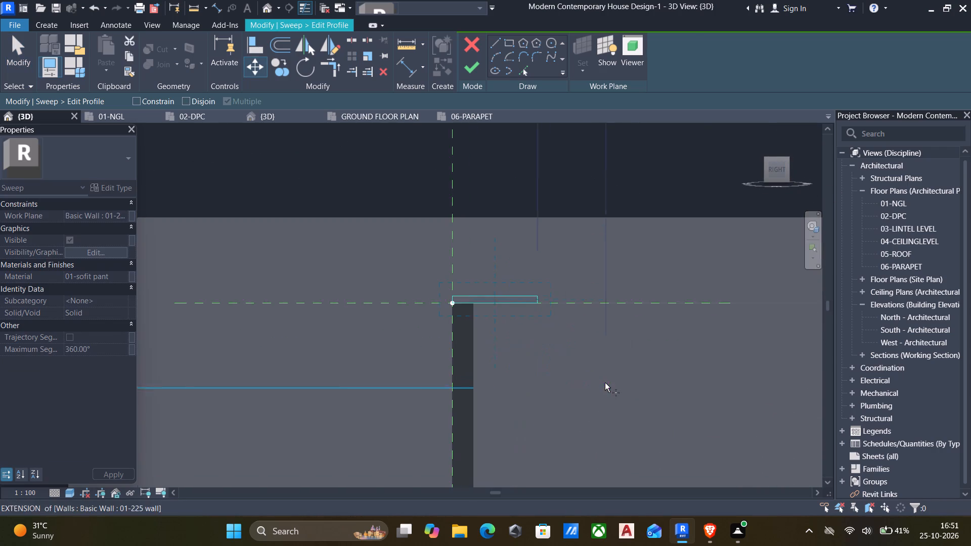
scroll(565, 348, "up", 5)
scroll(538, 275, "up", 4)
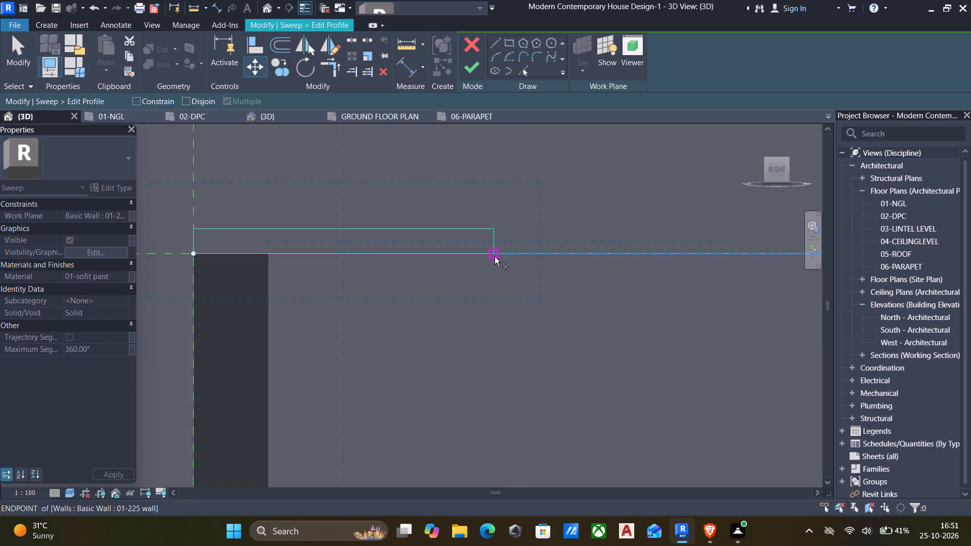
left_click(494, 254)
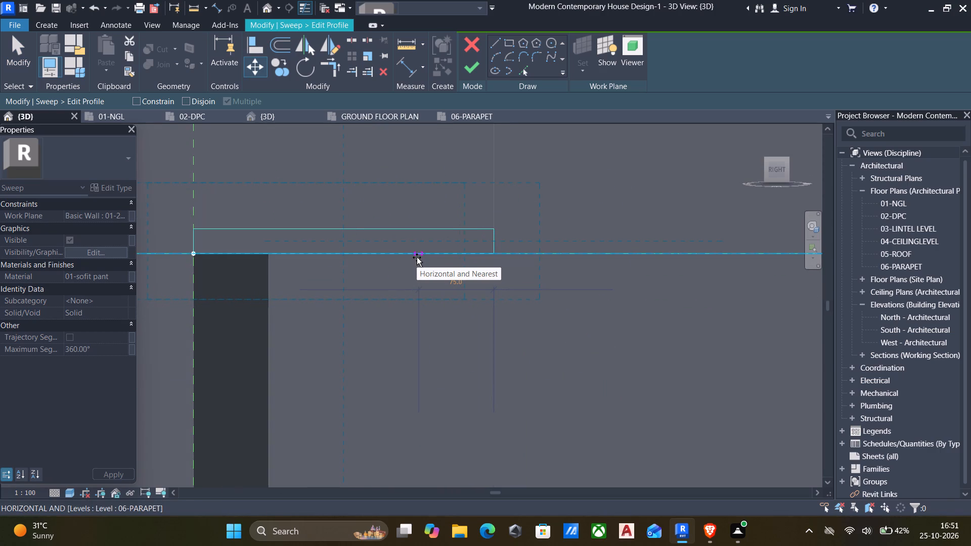
scroll(417, 257, "up", 4)
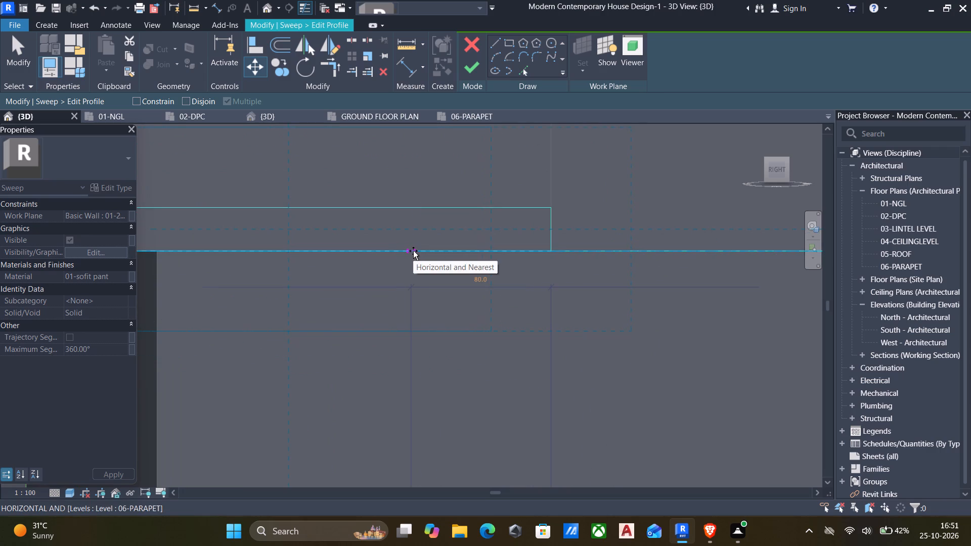
left_click(417, 251)
scroll(418, 262, "down", 11)
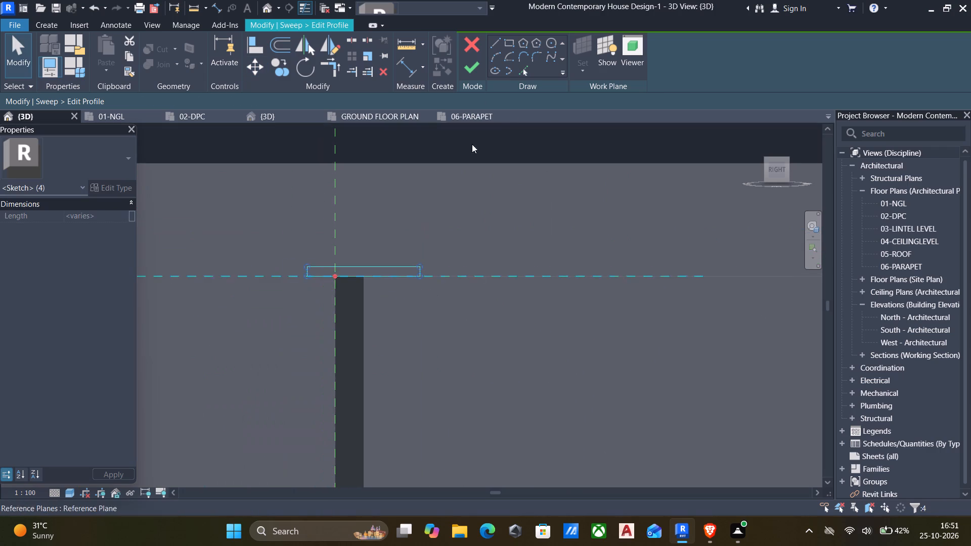
left_click(463, 66)
scroll(477, 205, "down", 3)
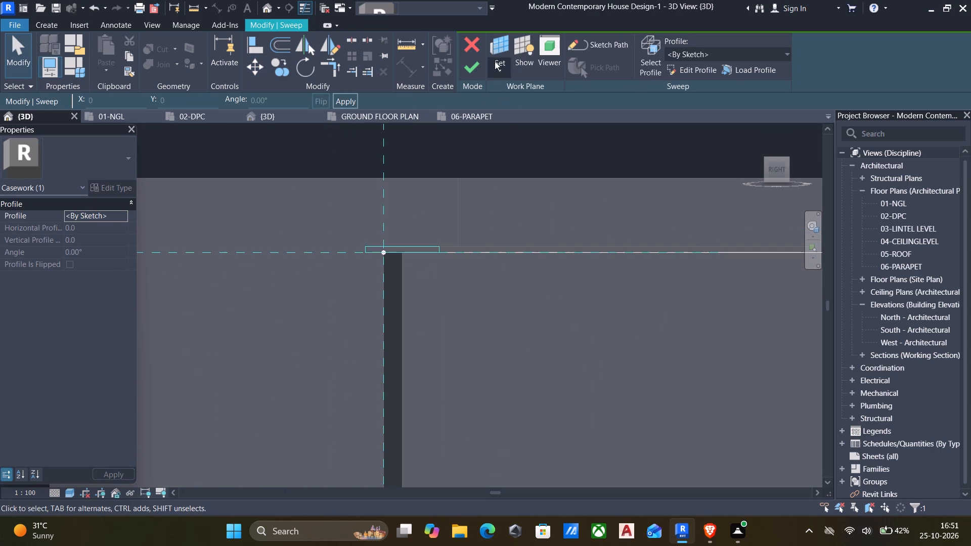
left_click(471, 74)
Examine the east coping's overhang along the side wall and its short front return beside the roof projection.
scroll(482, 252, "down", 6)
middle_click_drag(481, 286, 480, 369, "shift")
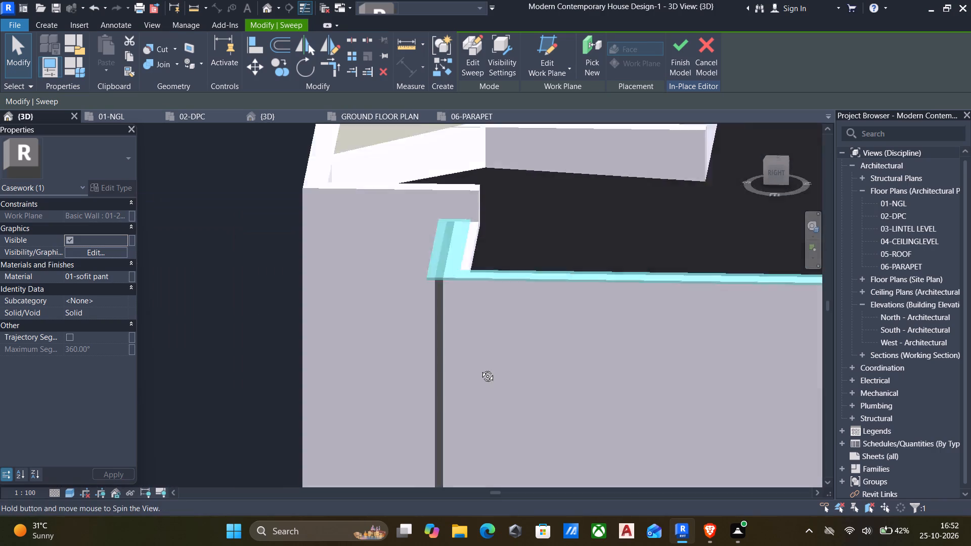
middle_click_drag(480, 369, 593, 304, "shift")
scroll(593, 305, "down", 1, "shift")
middle_click_drag(587, 320, 548, 354)
scroll(535, 356, "down", 5)
middle_click_drag(570, 267, 561, 316)
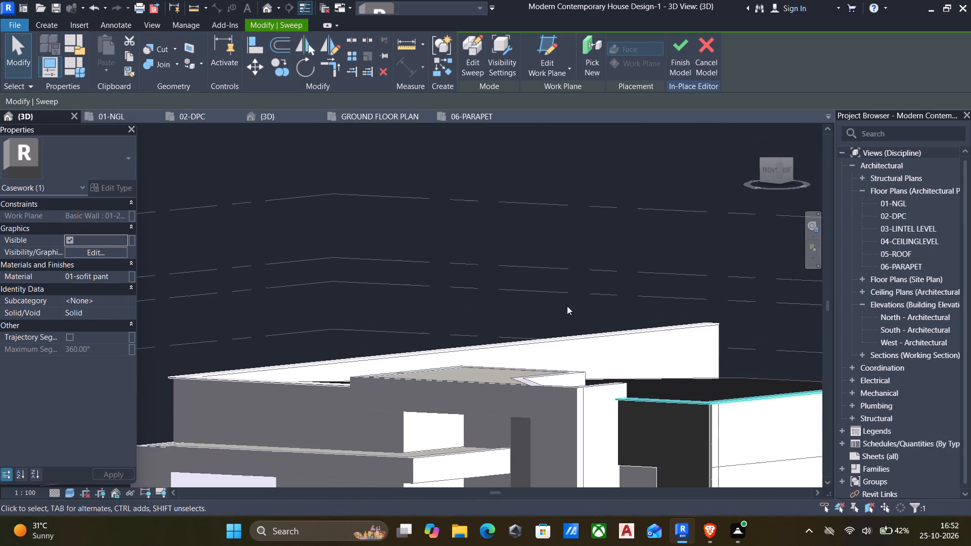
middle_click_drag(567, 293, 512, 141)
middle_click_drag(542, 198, 512, 284, "shift")
scroll(511, 295, "down", 6, "shift")
middle_click_drag(510, 302, 490, 218)
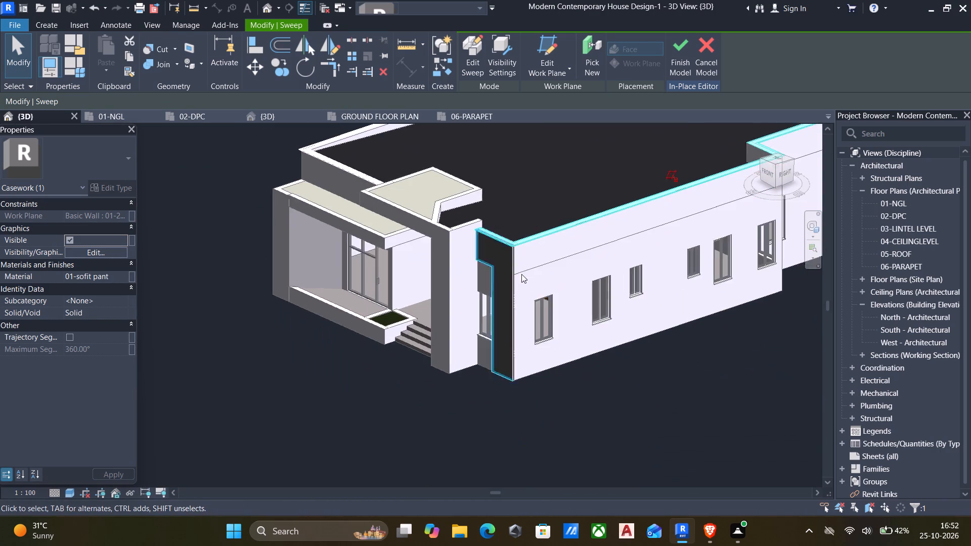
scroll(539, 286, "up", 4)
middle_click_drag(580, 229, 525, 320)
scroll(525, 320, "up", 1)
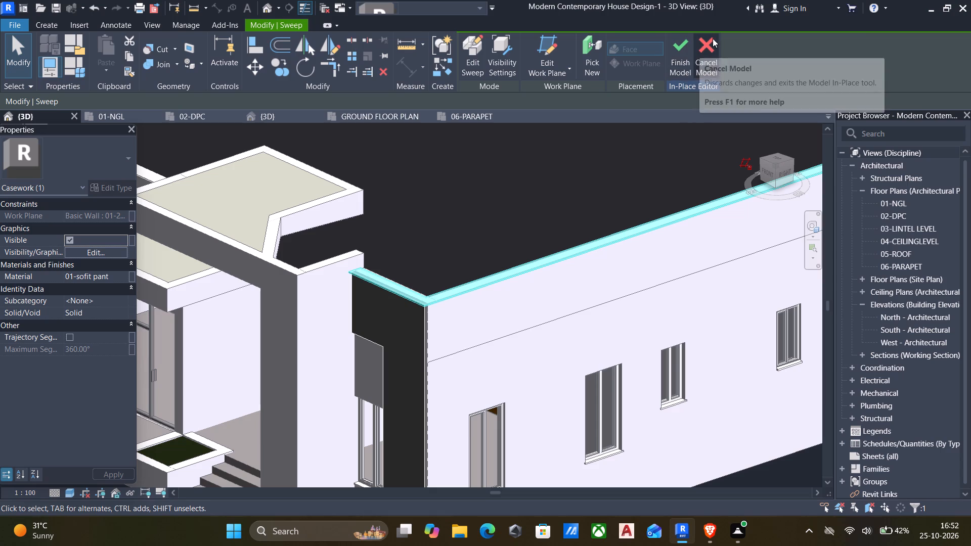
Finish the in-place coping model and dismiss the save reminder without saving.
left_click(684, 46)
scroll(663, 233, "down", 5)
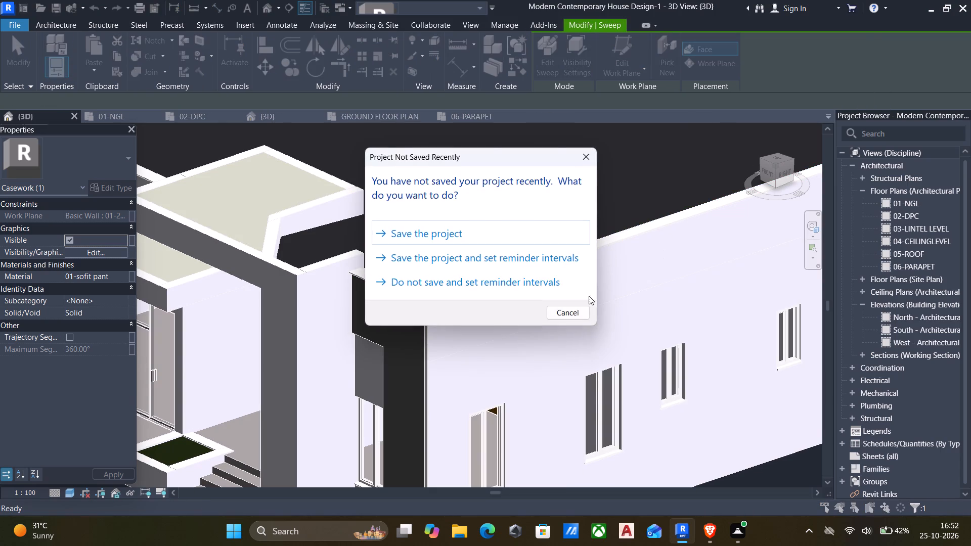
left_click(578, 311)
scroll(579, 295, "down", 6)
middle_click_drag(576, 306, 555, 265)
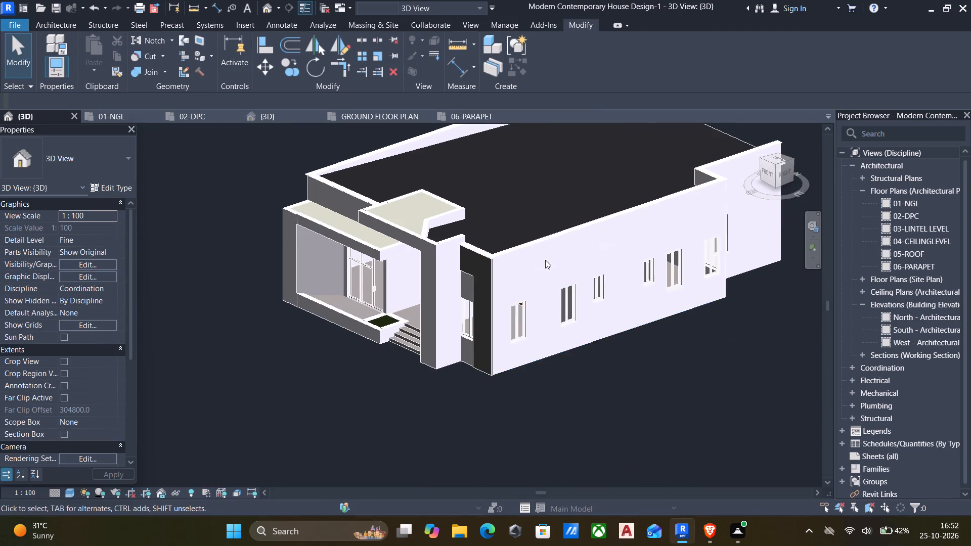
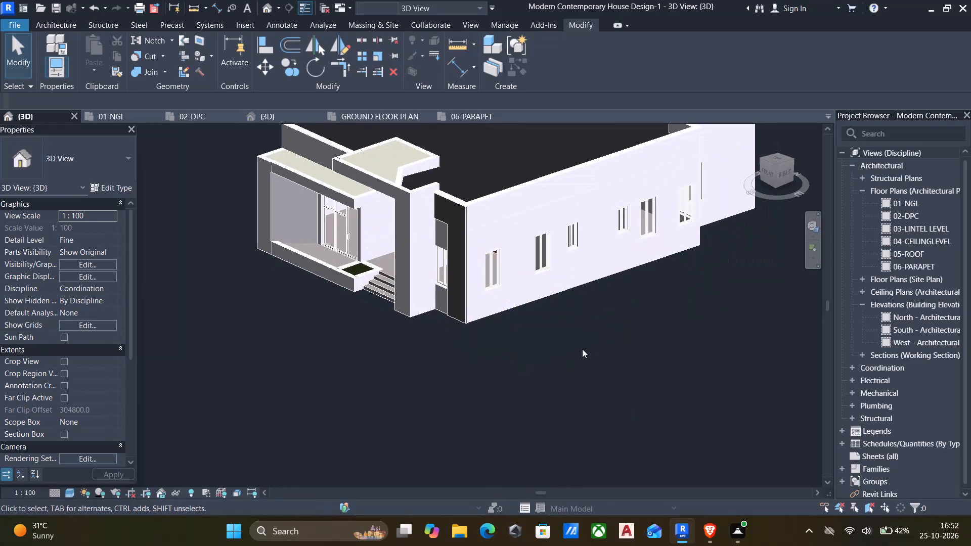
Examine the house exterior from the front and both sides, including the parapet walls, roof projection and entrance steps.
key("Escape")
middle_click_drag(547, 363, 499, 328, "shift")
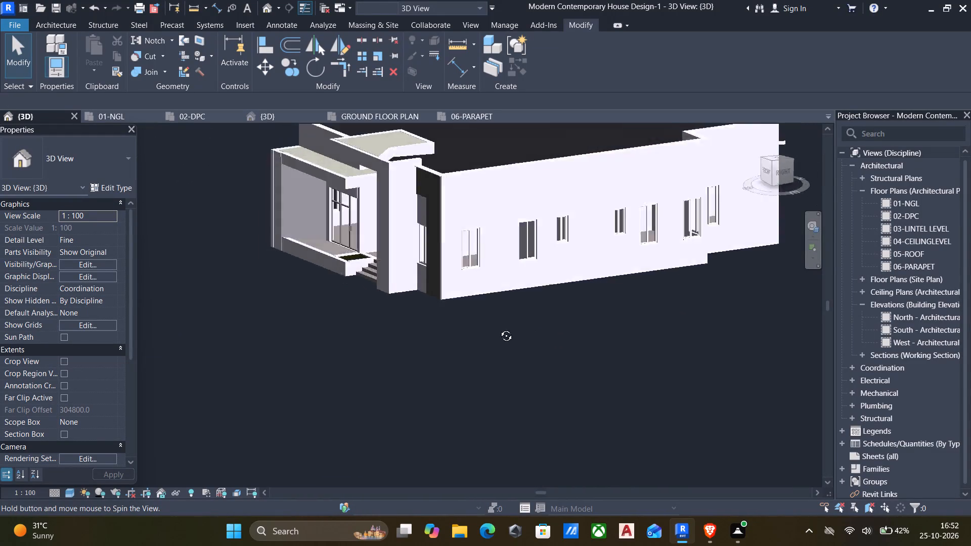
middle_click_drag(499, 328, 487, 332, "shift")
scroll(481, 340, "down", 5)
middle_click_drag(517, 346, 560, 350, "shift")
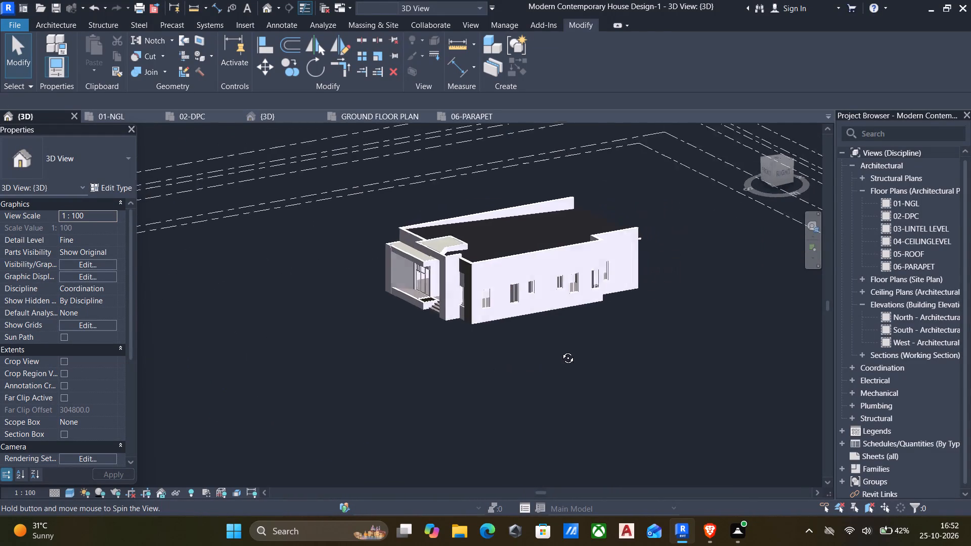
middle_click_drag(560, 350, 590, 347, "shift")
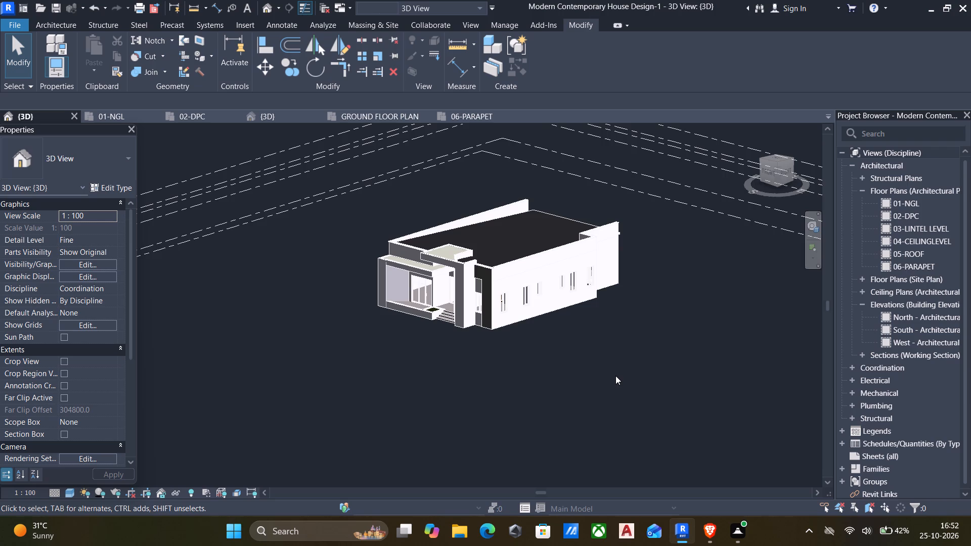
scroll(476, 381, "down", 2)
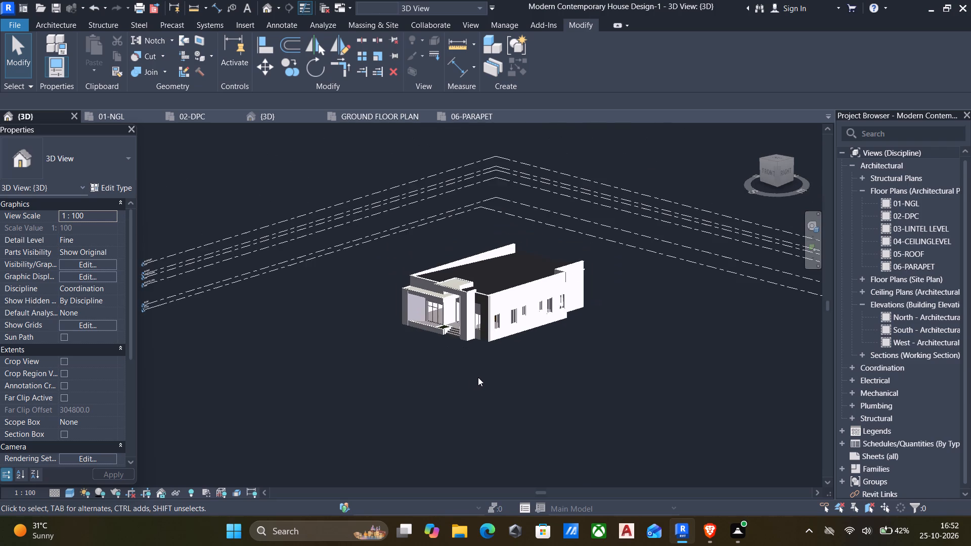
middle_click_drag(479, 378, 610, 402, "shift")
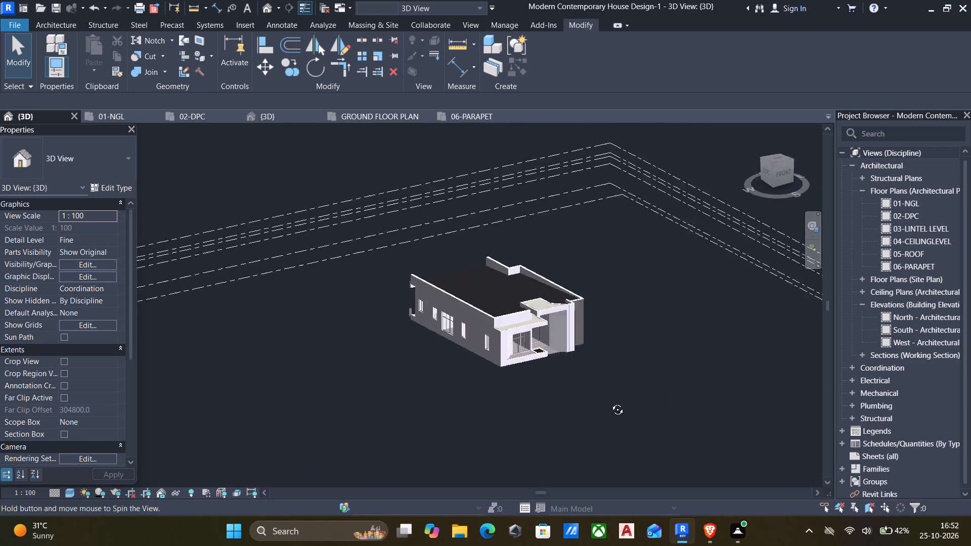
middle_click_drag(610, 402, 465, 425, "shift")
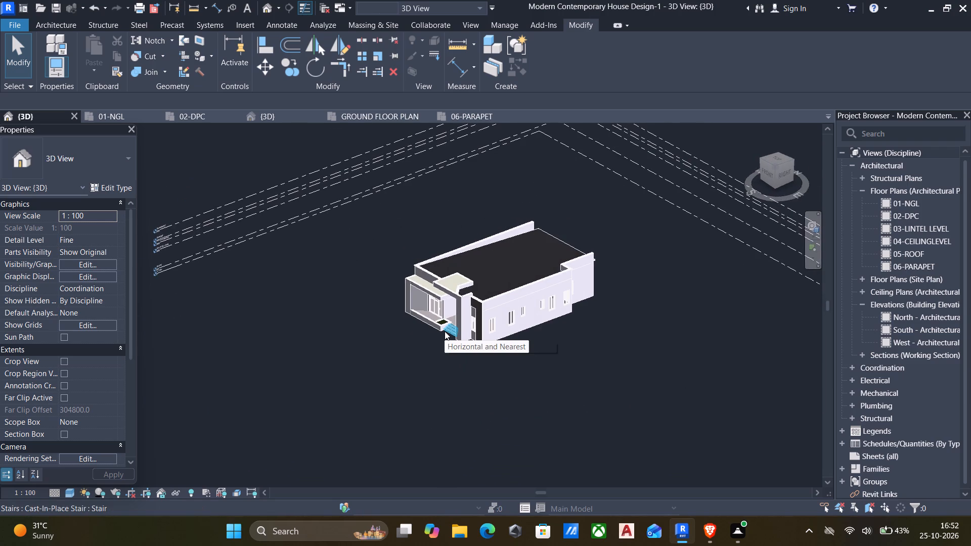
middle_click_drag(398, 388, 456, 371)
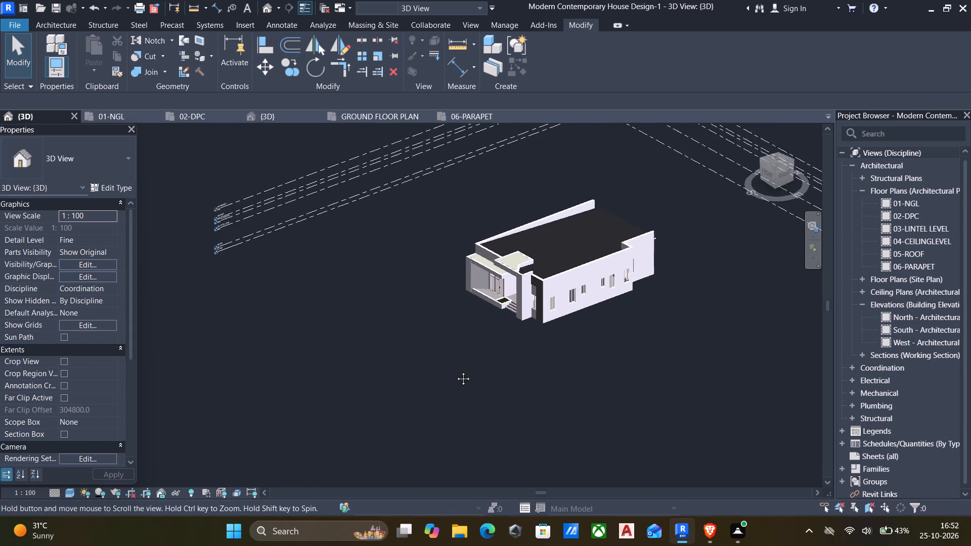
middle_click_drag(456, 371, 417, 427)
middle_click_drag(516, 408, 627, 348, "shift")
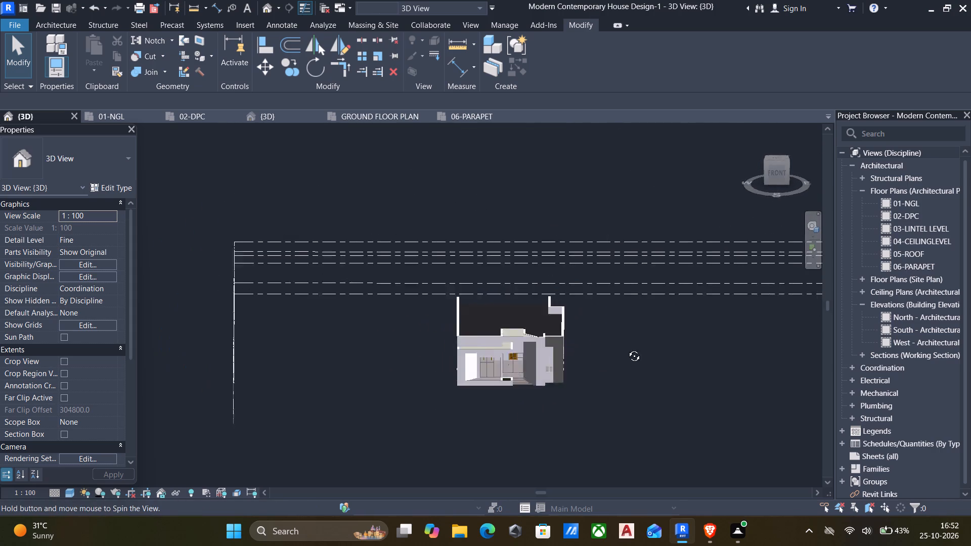
middle_click_drag(627, 348, 576, 365, "shift")
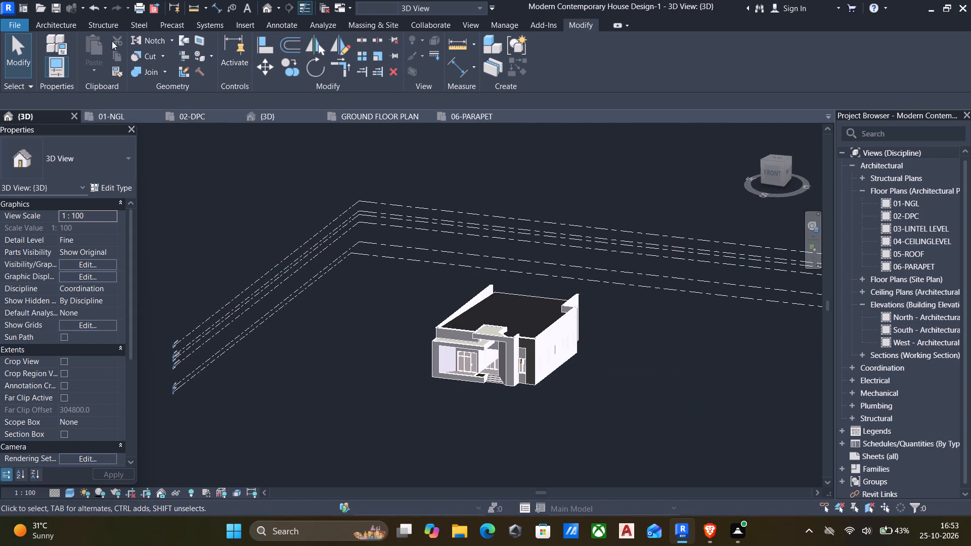
Create a new in-place model in the Casework category, keeping the suggested name.
left_click(59, 29)
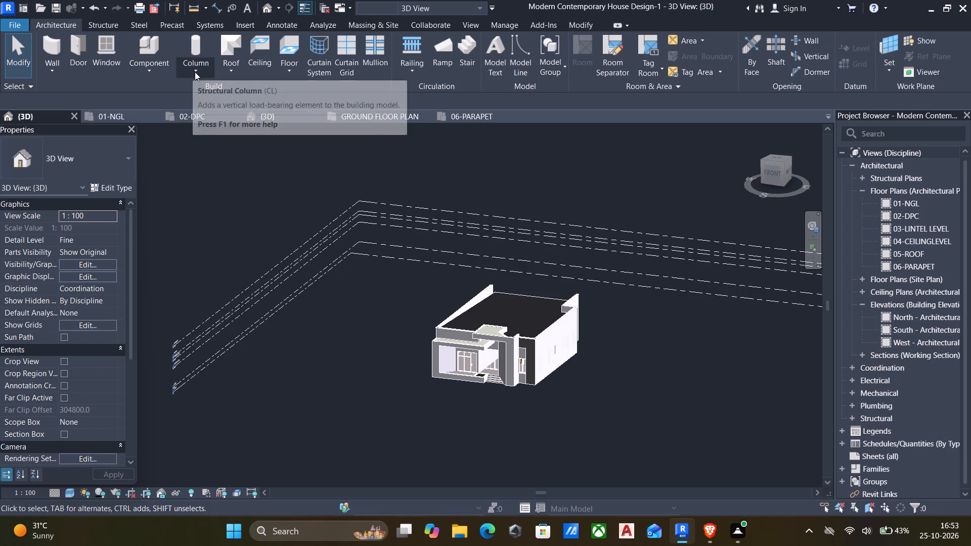
left_click(152, 74)
left_click(185, 119)
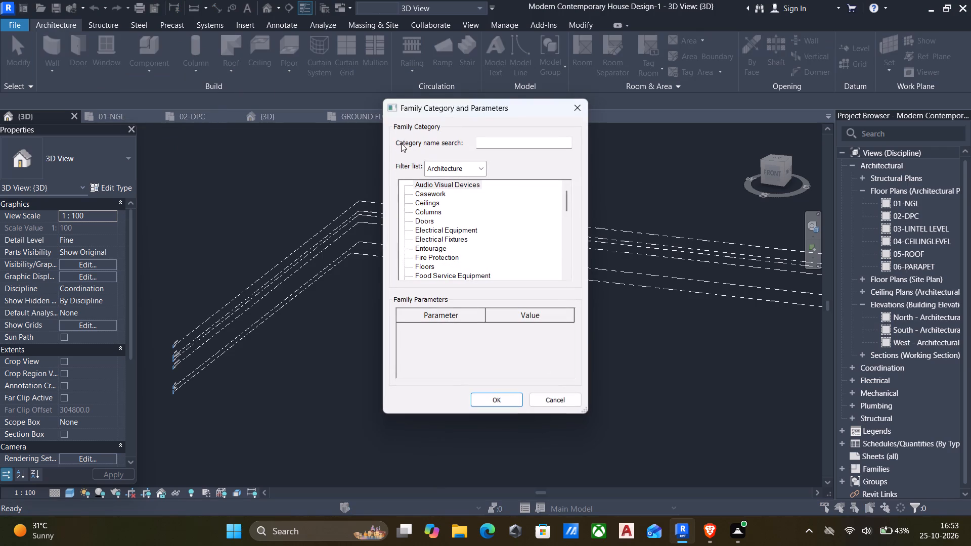
left_click(439, 198)
left_click(438, 196)
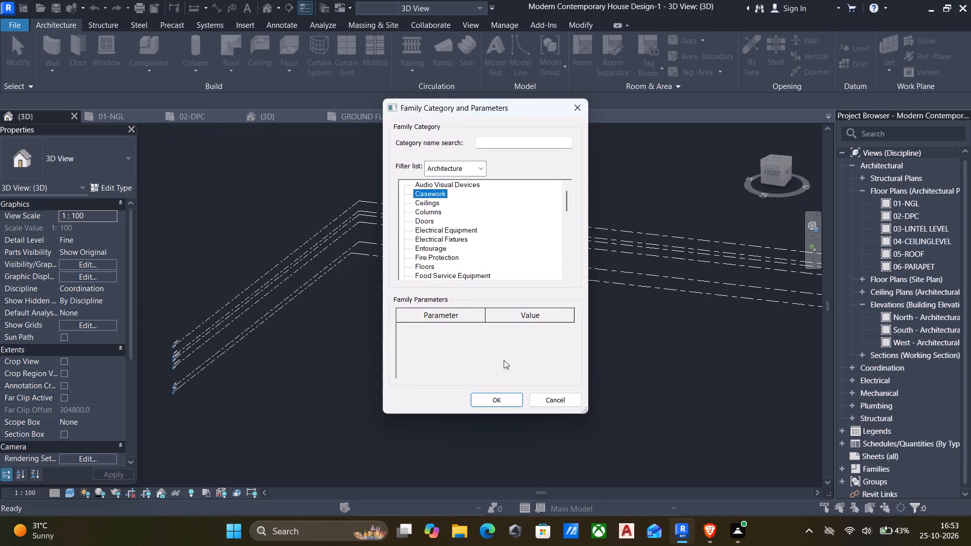
left_click(509, 398)
left_click(489, 283)
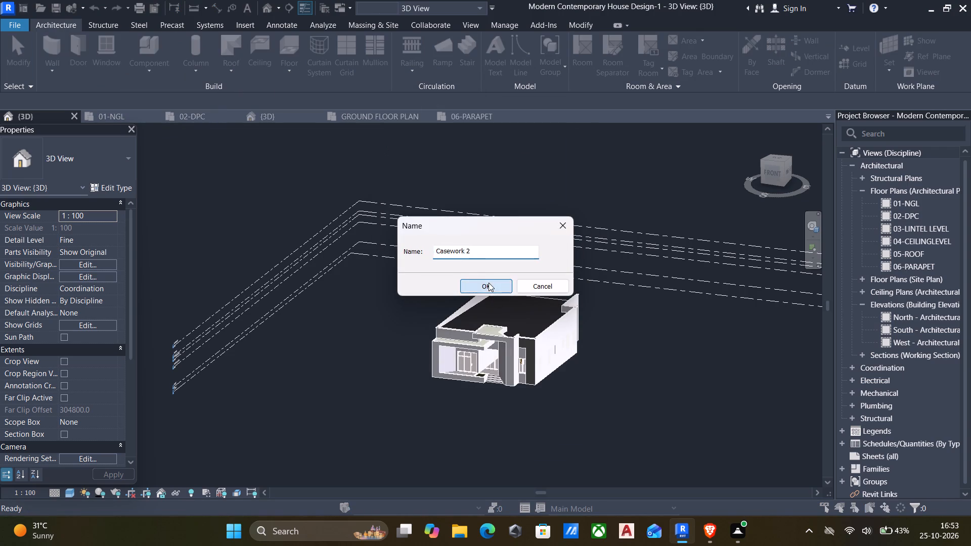
Start an extrusion for the in-place model and sketch its straight-line outline in the 01-NGL floor plan near the front entrance walls.
left_click(116, 43)
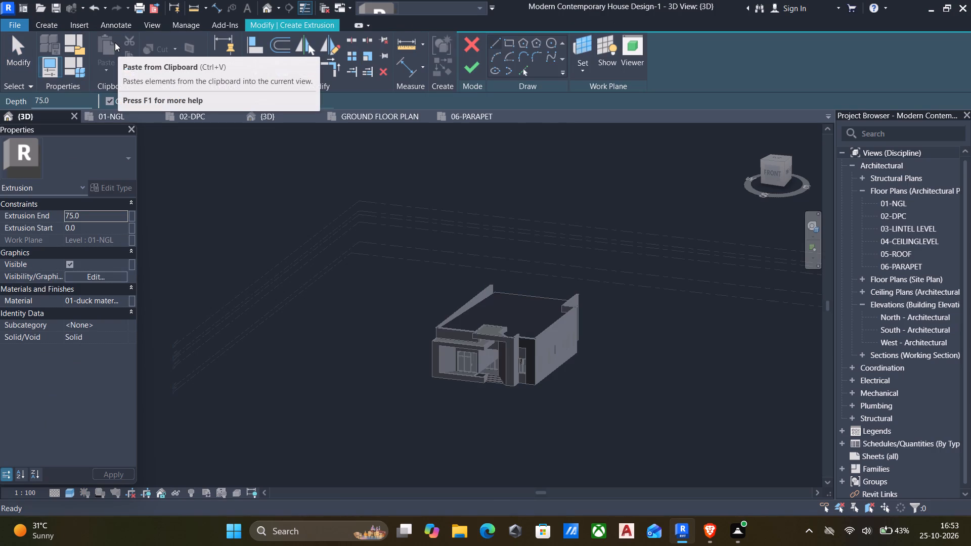
double_click(899, 204)
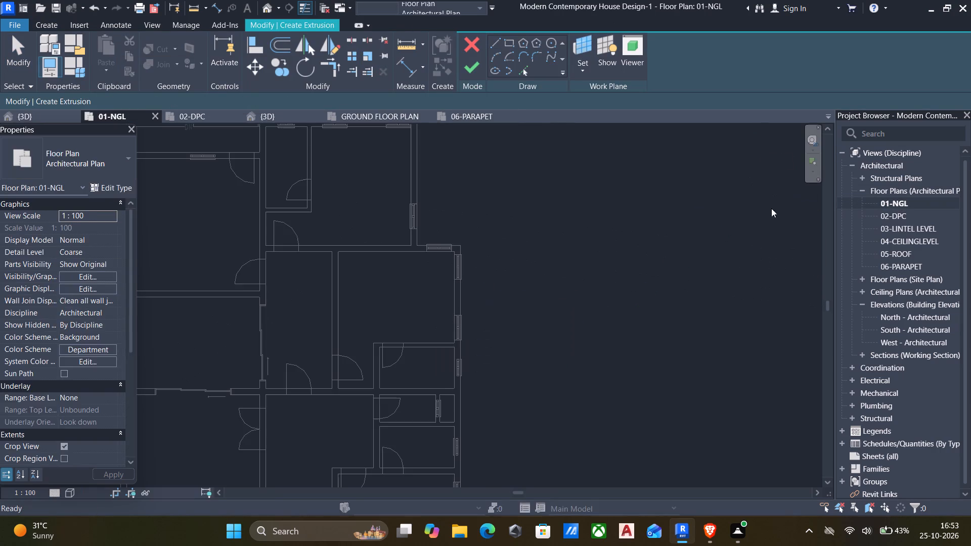
scroll(401, 336, "down", 6)
middle_click_drag(403, 344, 565, 272)
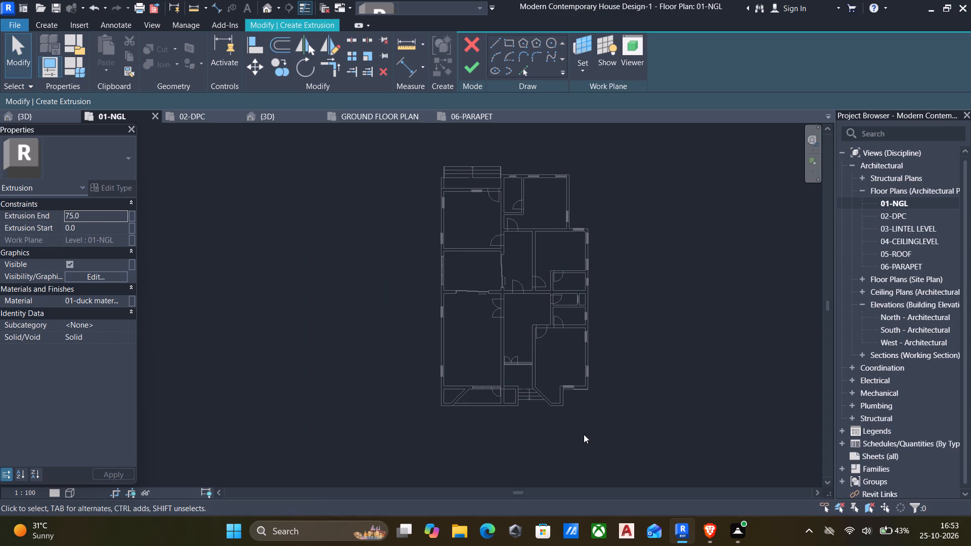
scroll(557, 404, "up", 1)
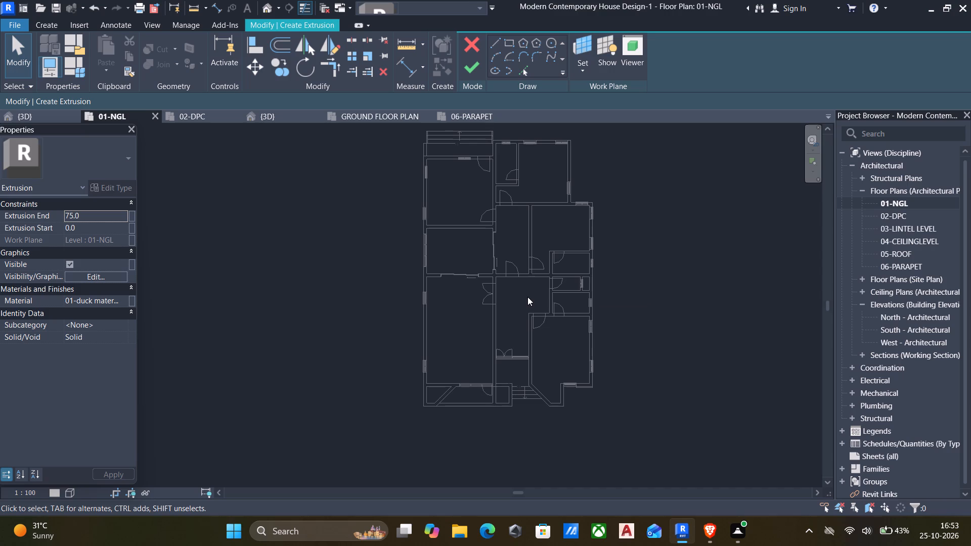
left_click(497, 42)
scroll(556, 408, "up", 1)
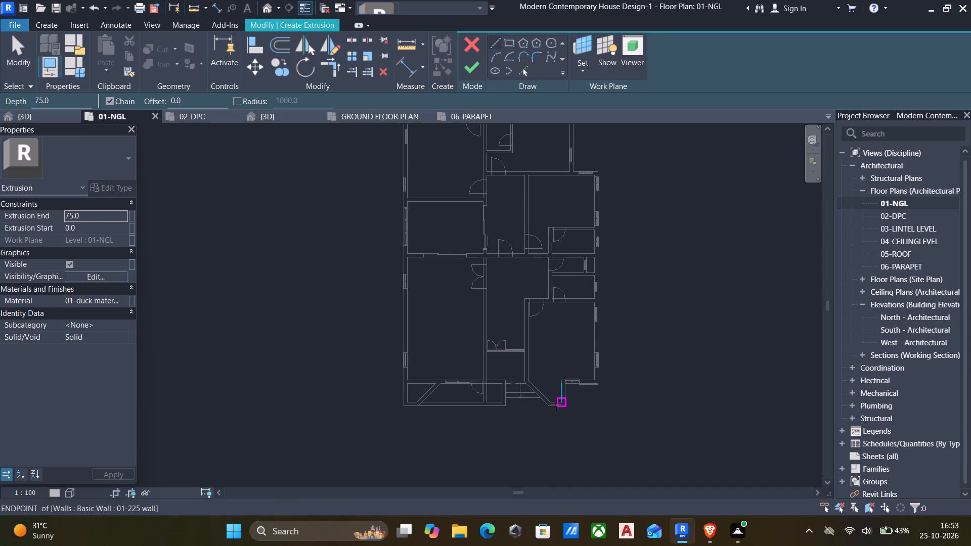
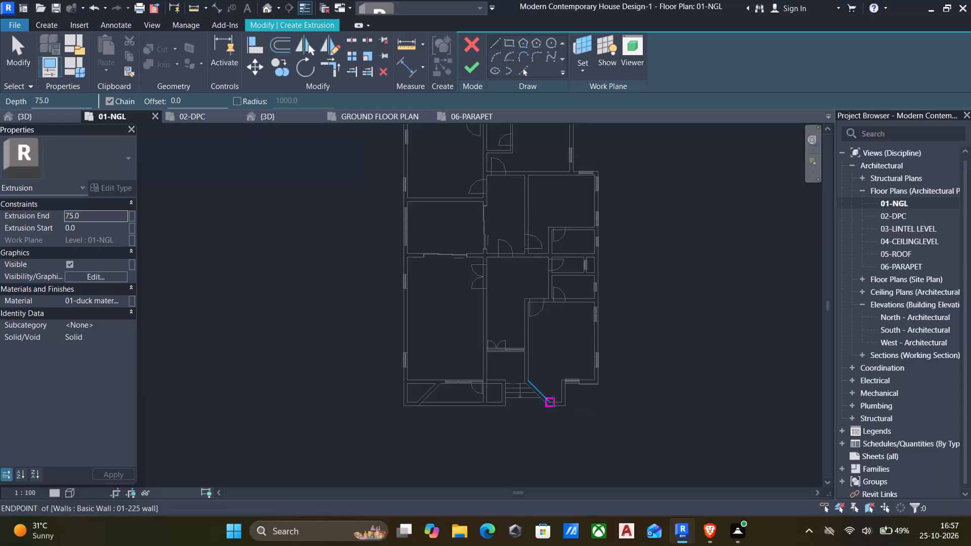
Draw the first profile line 50 long down the projecting entrance wall's face, starting at its corner beside the front casement window.
scroll(571, 402, "up", 11)
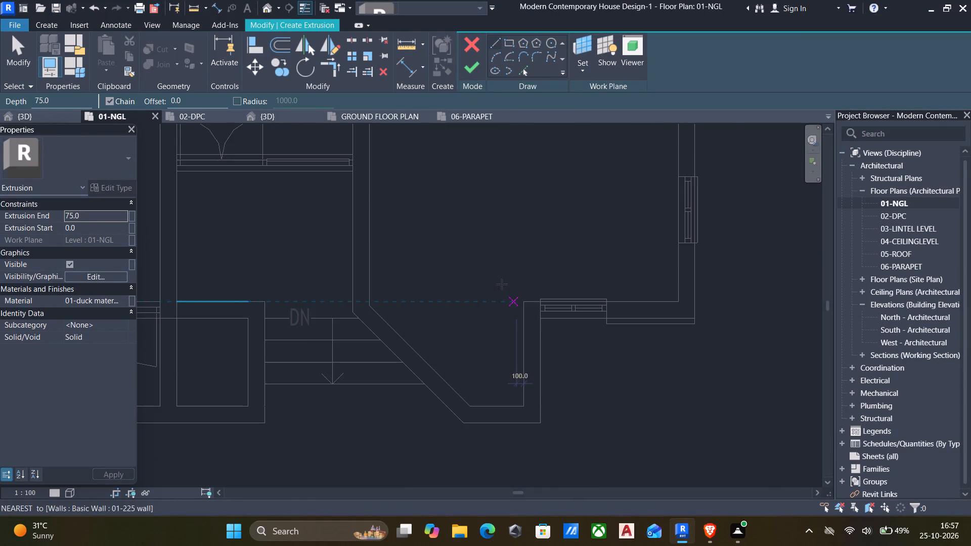
scroll(500, 293, "up", 5)
scroll(570, 353, "up", 5)
left_click(584, 328)
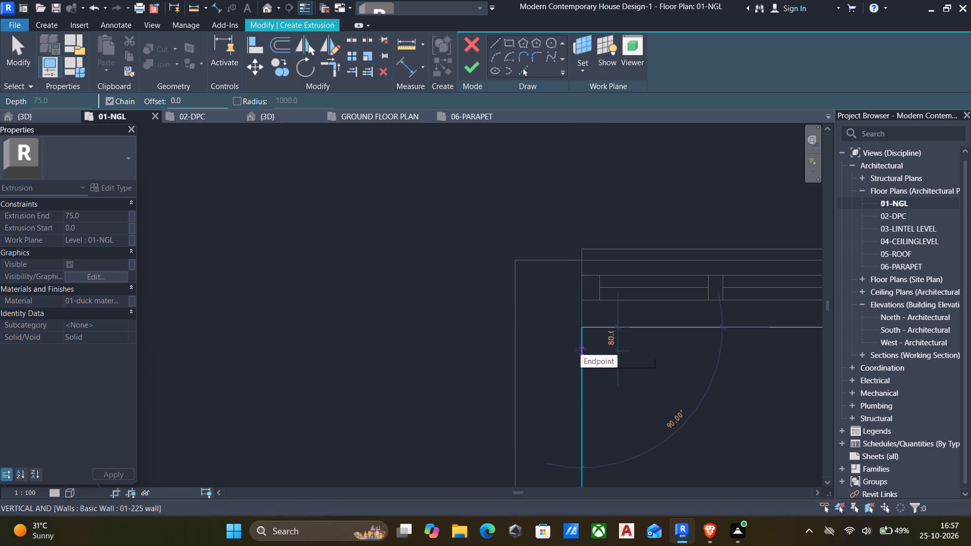
type("50")
key("Return")
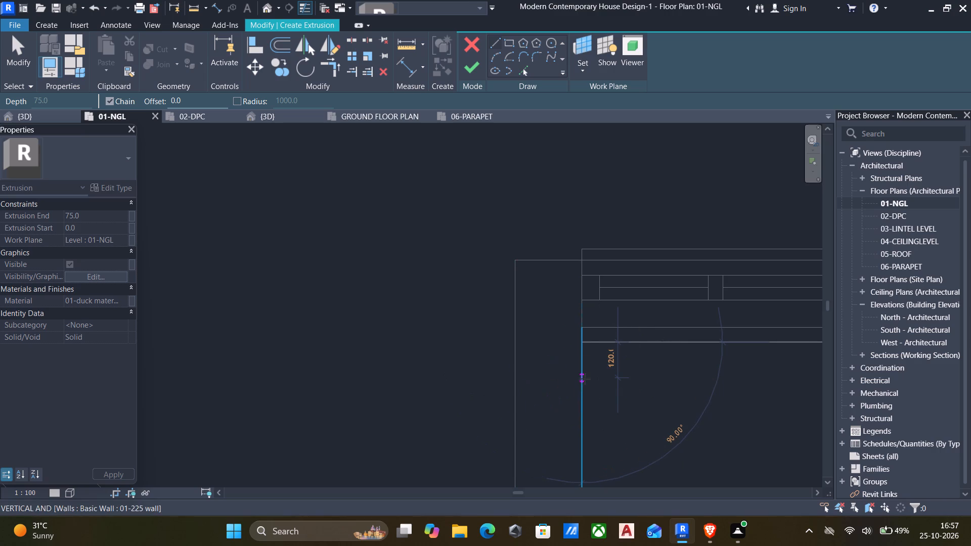
key("Escape")
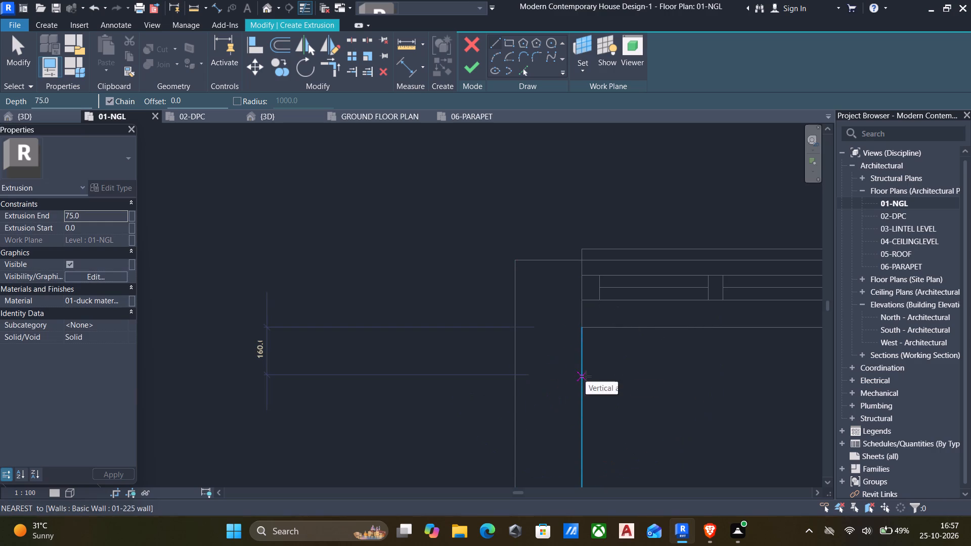
Continue the stepped profile from the first line's lower end: 75 horizontally away from the wall, 45 back up, and 50 horizontally outward.
scroll(619, 268, "up", 4)
scroll(555, 417, "up", 3)
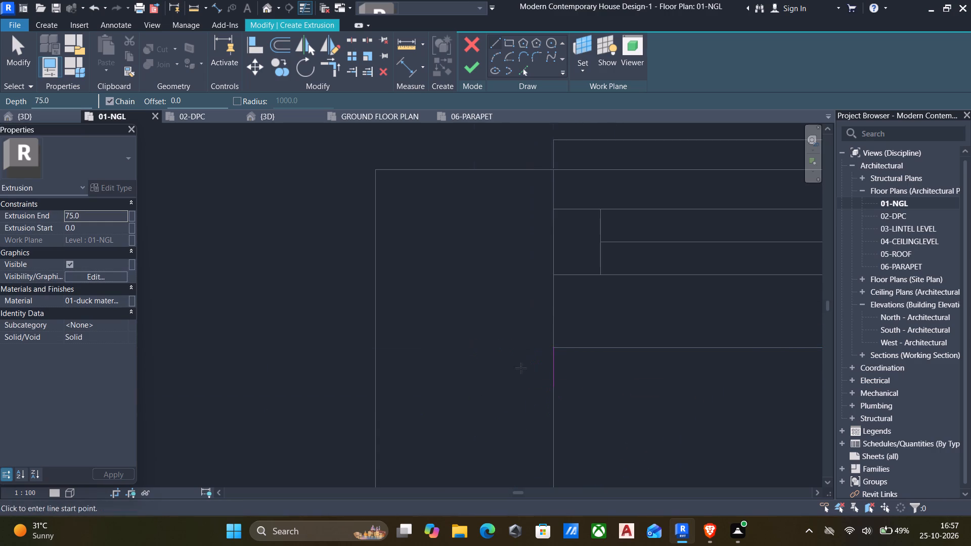
left_click(551, 388)
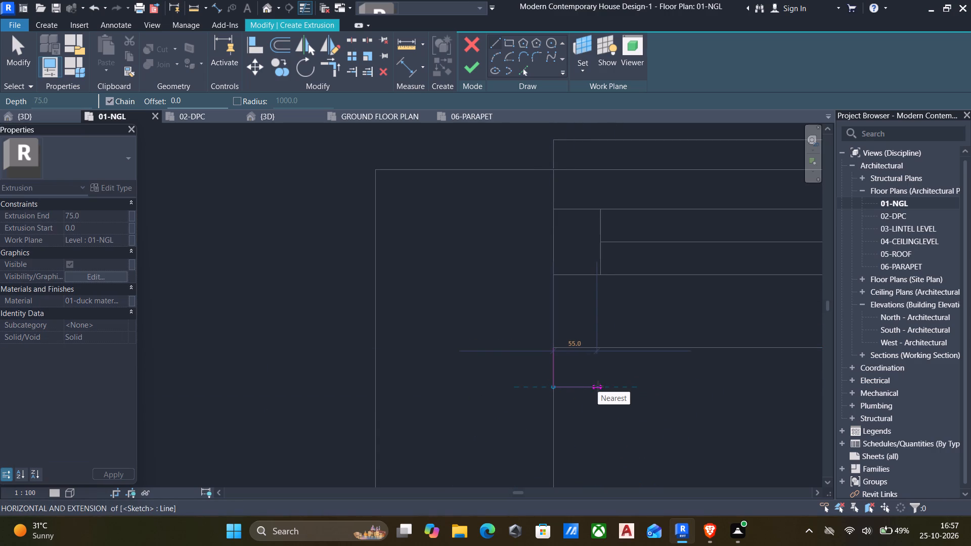
type("75")
key("Return")
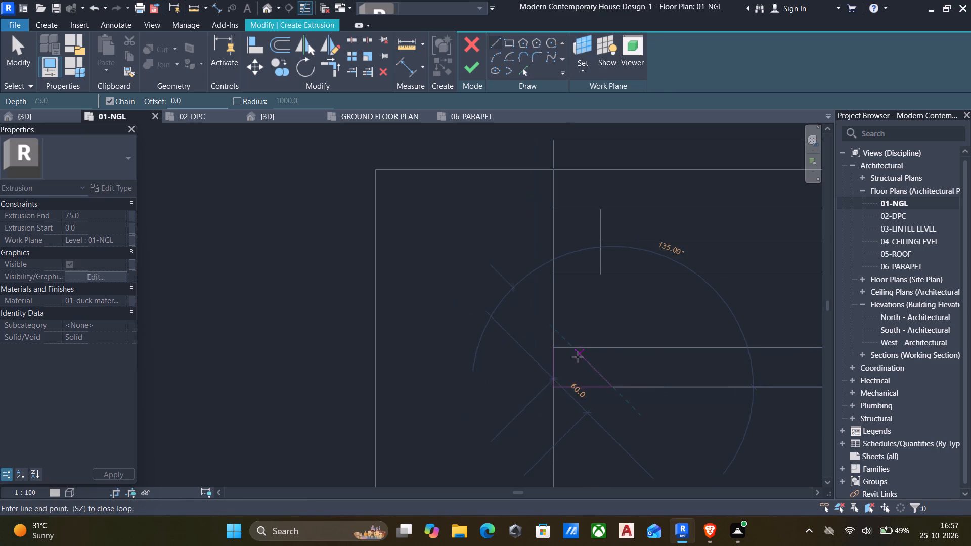
scroll(607, 348, "up", 3)
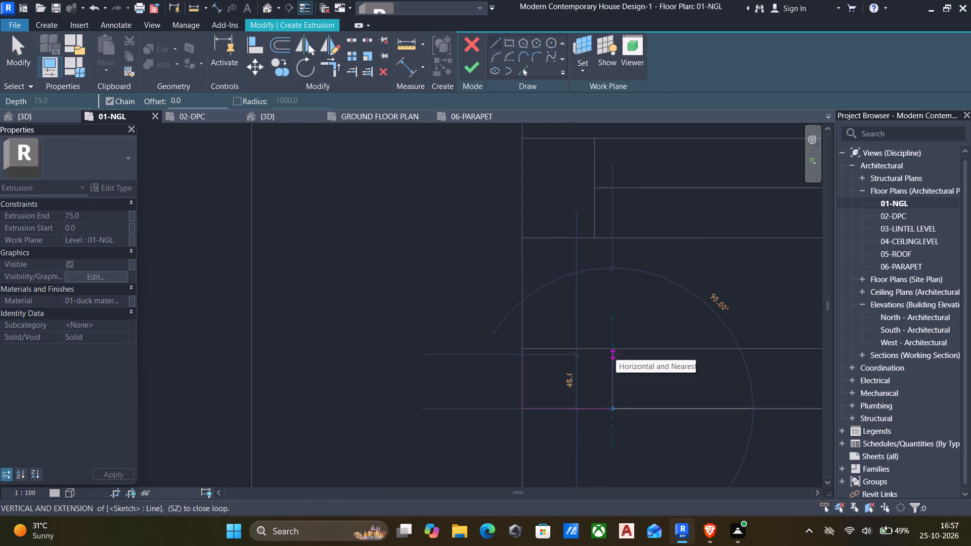
left_click(616, 355)
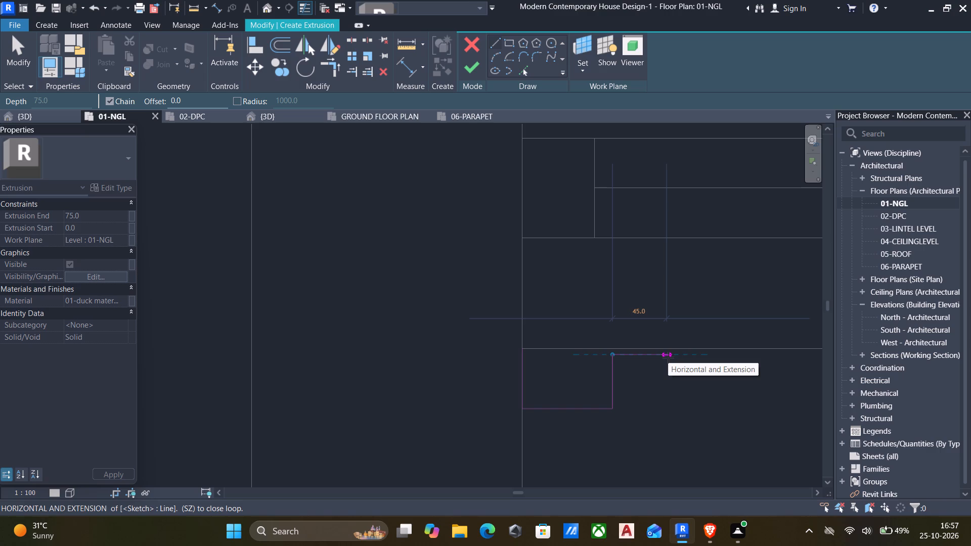
scroll(668, 357, "up", 2)
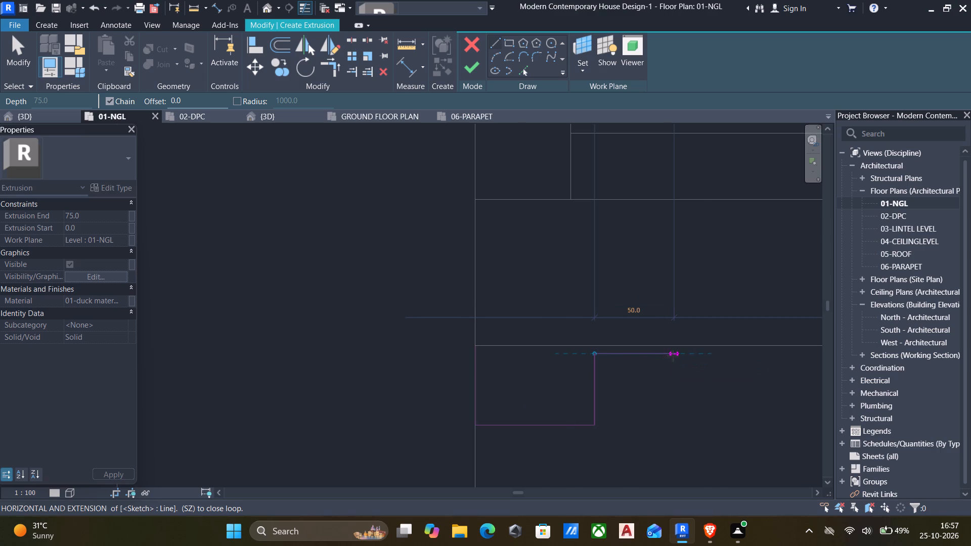
left_click(673, 356)
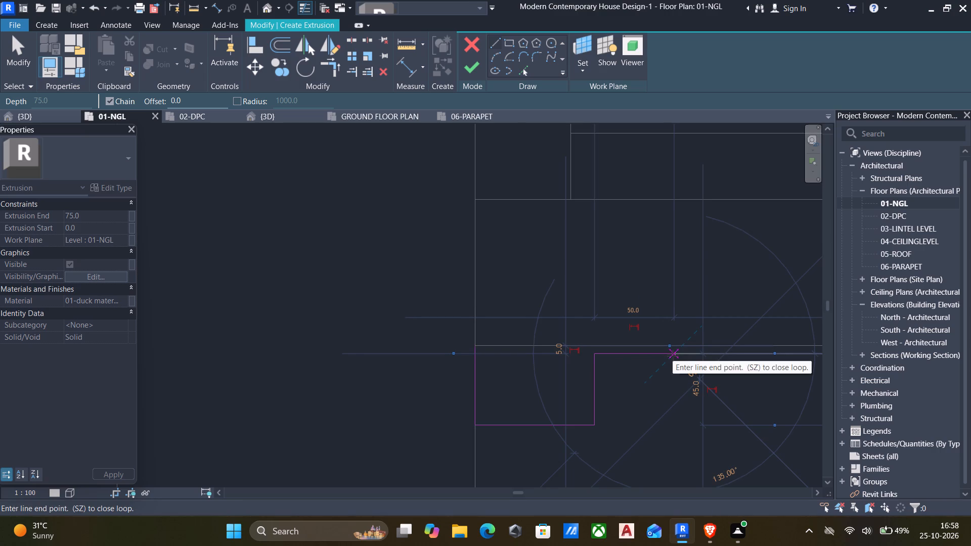
key("Escape")
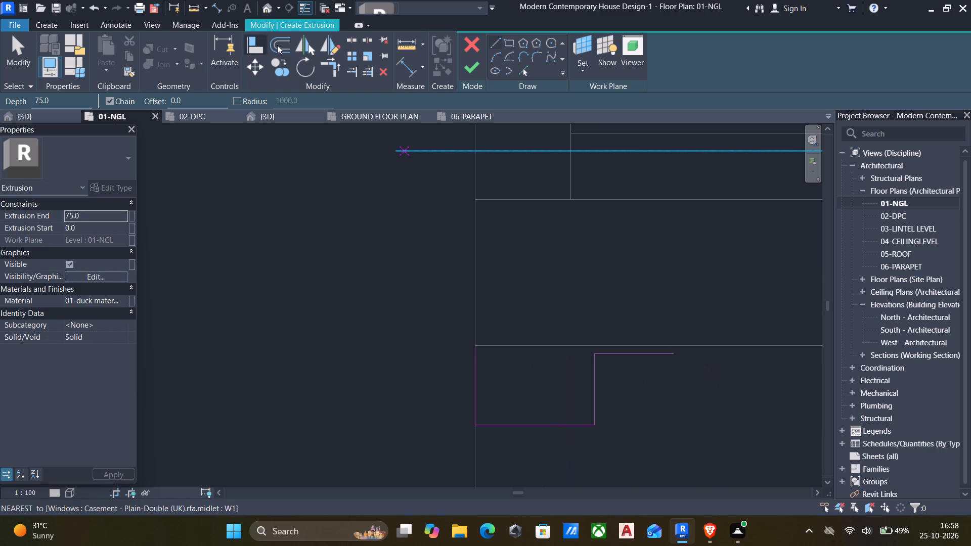
Offset copies of all four profile lines by 5, toward the inner side of the stepped profile.
left_click(285, 45)
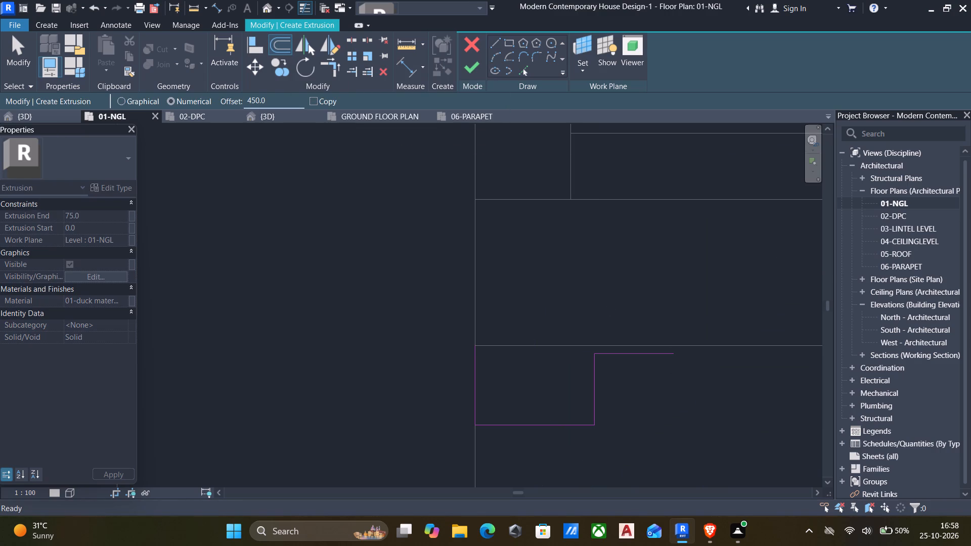
left_click_drag(269, 99, 152, 108)
key("5")
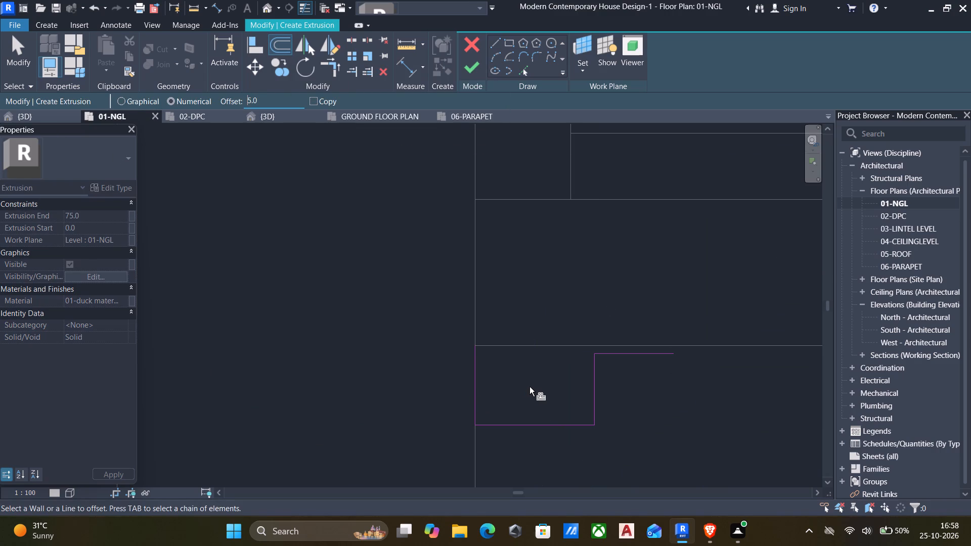
left_click(477, 389)
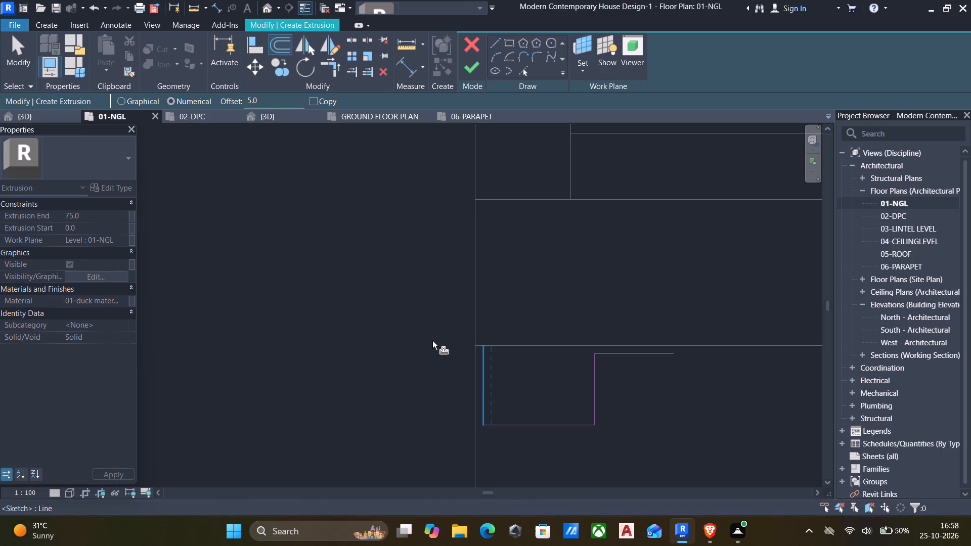
key("ctrl+z")
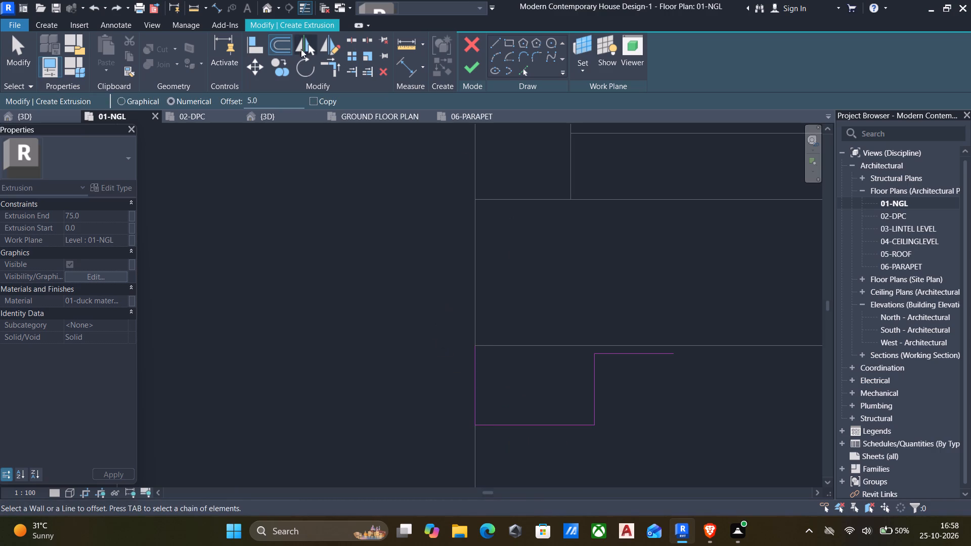
left_click(314, 101)
left_click(477, 381)
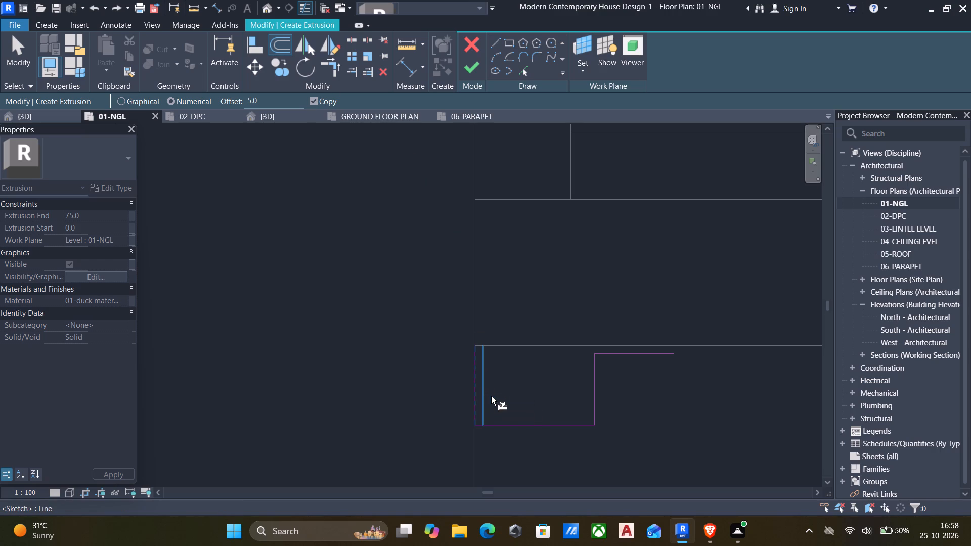
left_click(522, 425)
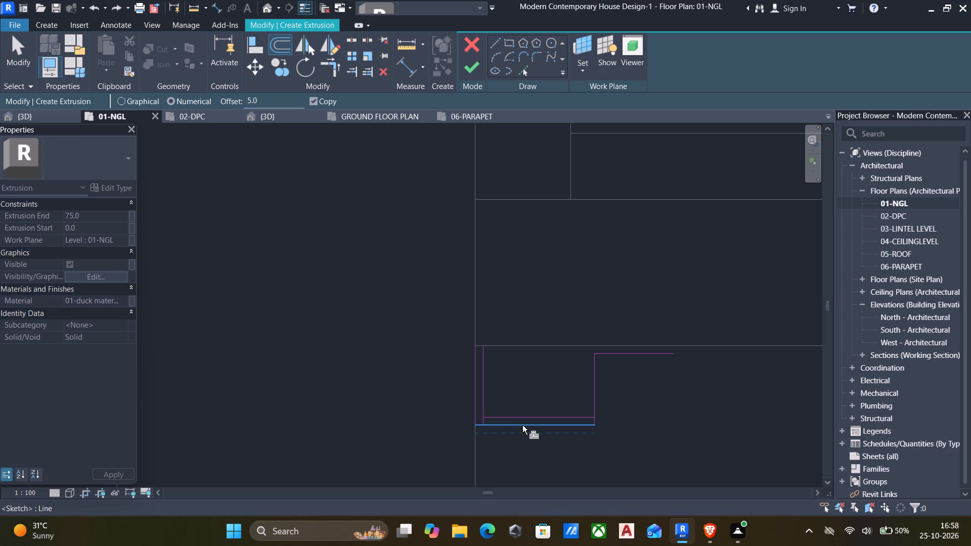
left_click(591, 391)
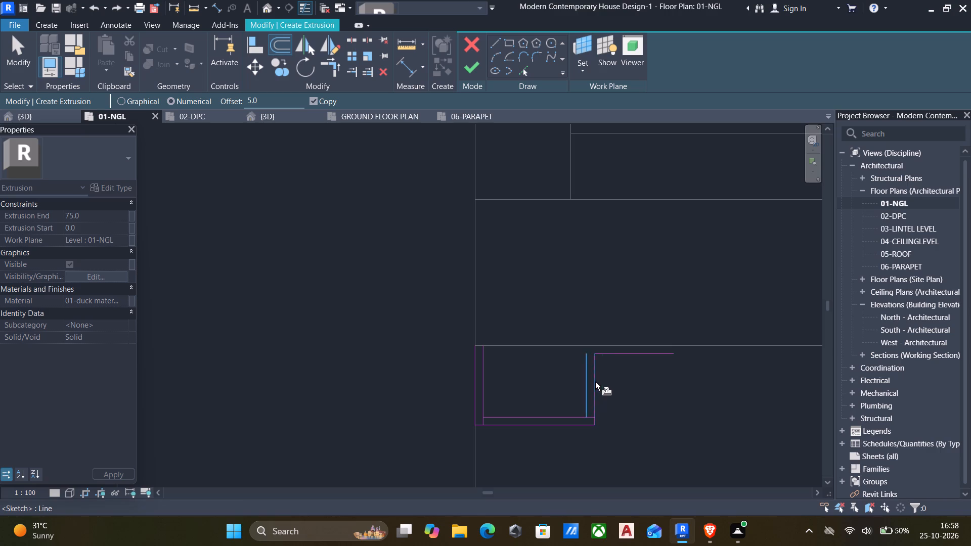
left_click(608, 356)
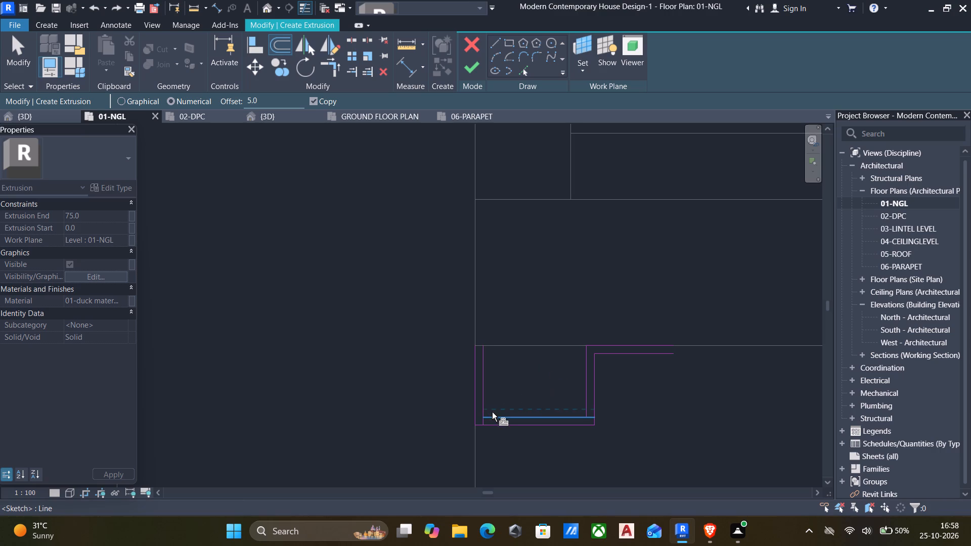
Trim the offset lines to clean corners at both ends of the inner horizontal base line.
left_click(331, 72)
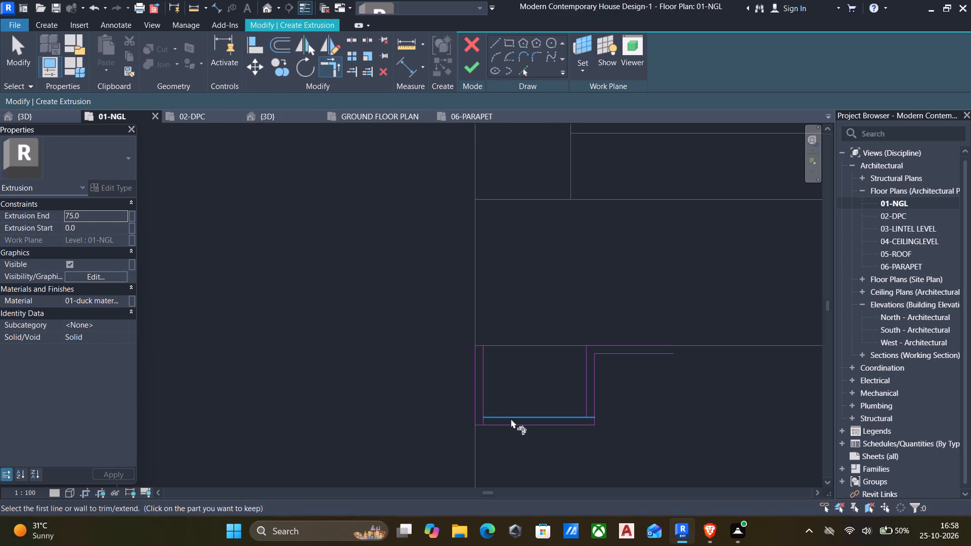
left_click(511, 419)
left_click(485, 397)
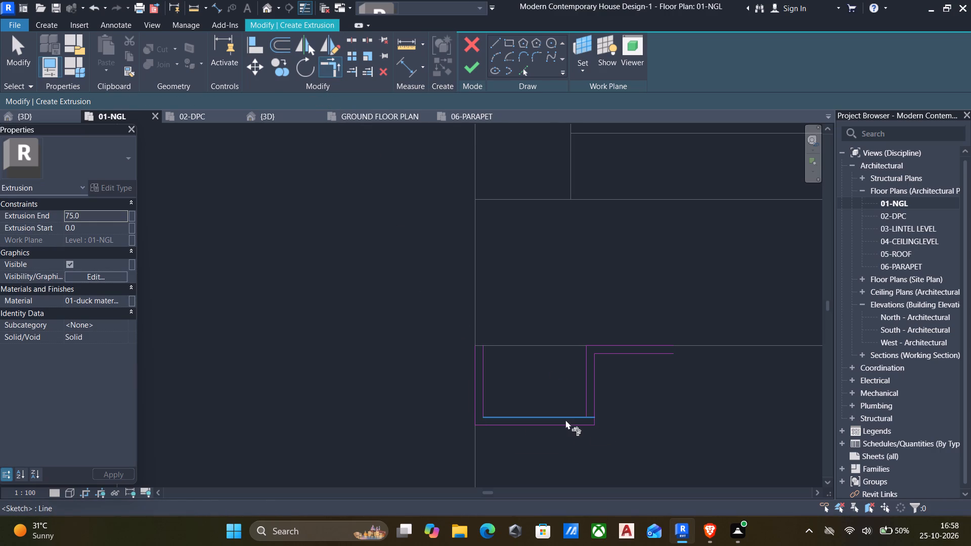
left_click(565, 420)
left_click(585, 403)
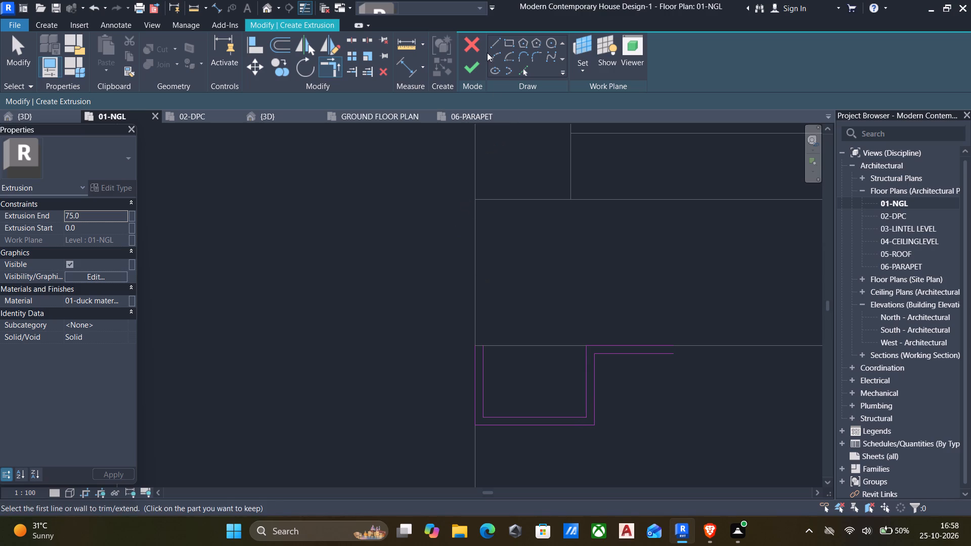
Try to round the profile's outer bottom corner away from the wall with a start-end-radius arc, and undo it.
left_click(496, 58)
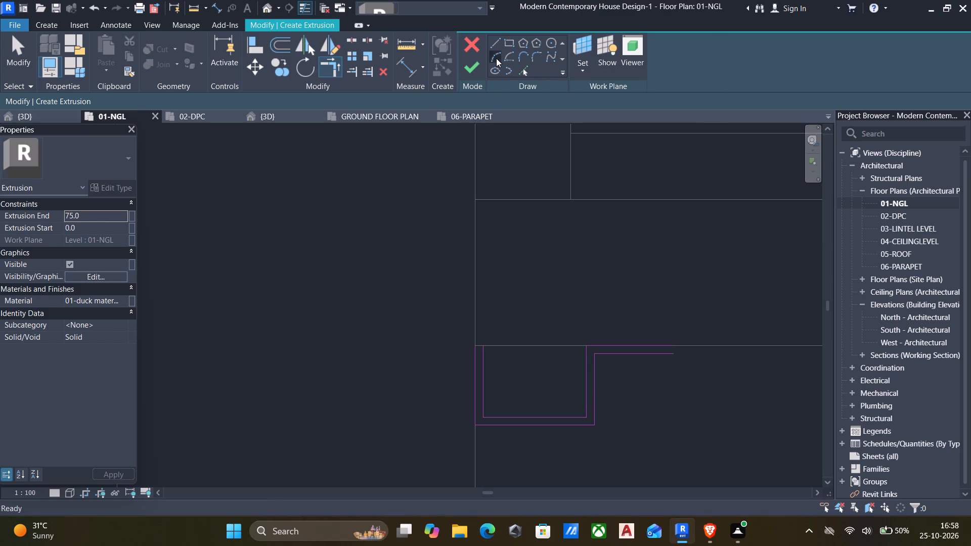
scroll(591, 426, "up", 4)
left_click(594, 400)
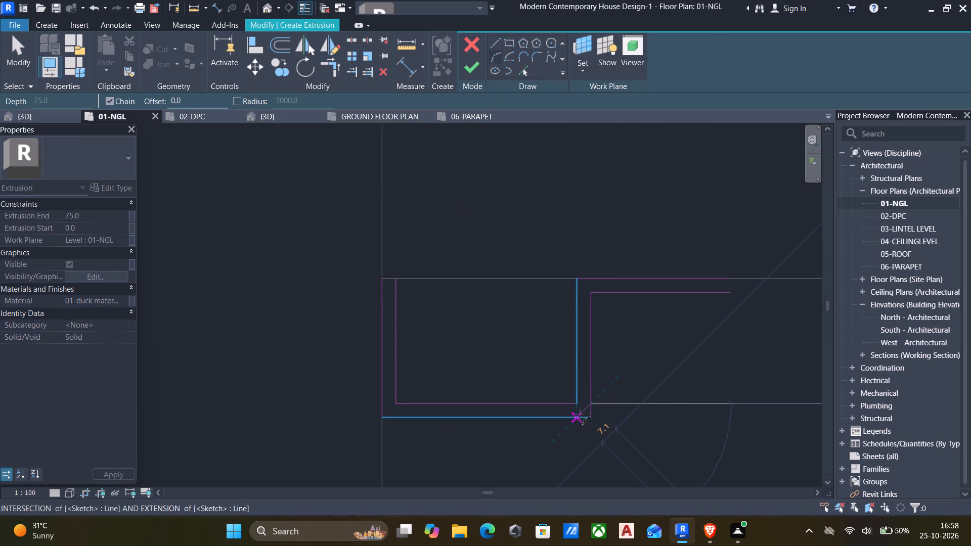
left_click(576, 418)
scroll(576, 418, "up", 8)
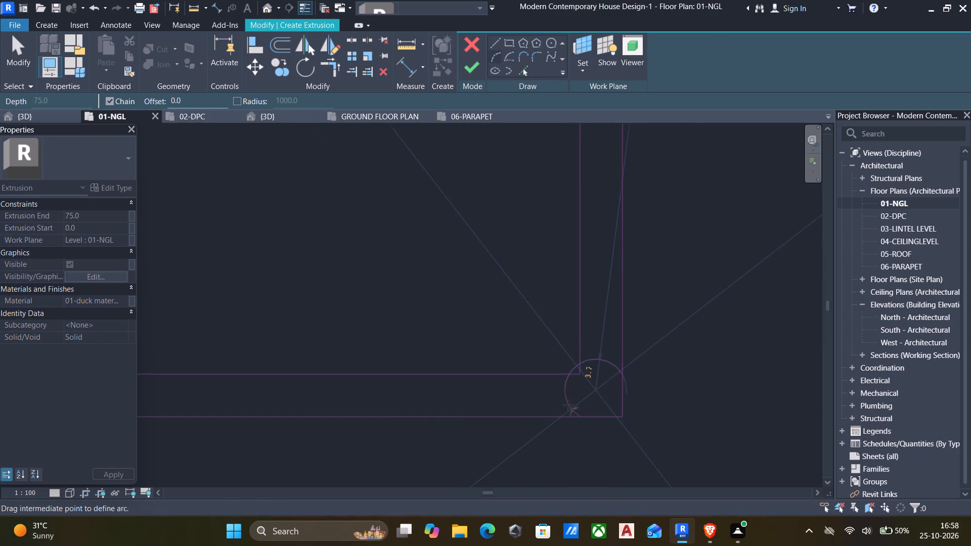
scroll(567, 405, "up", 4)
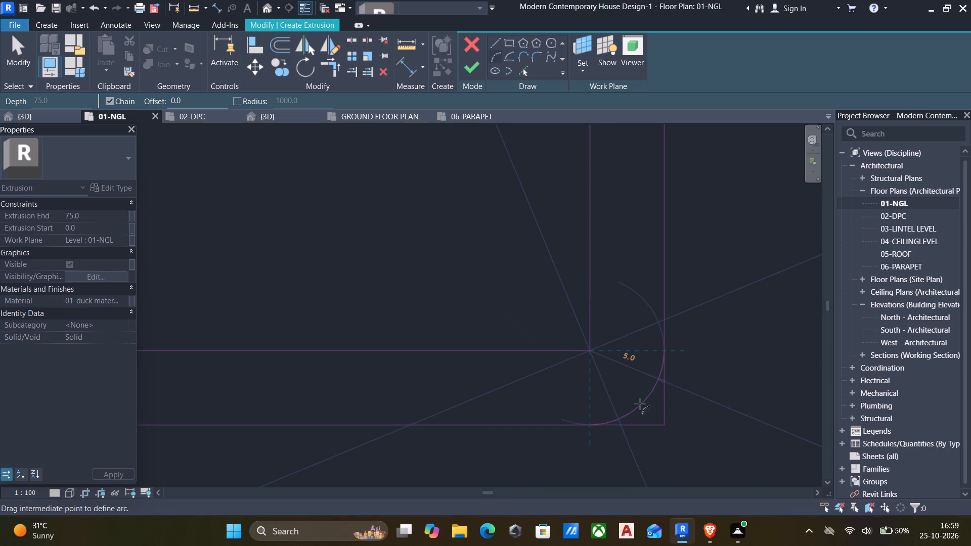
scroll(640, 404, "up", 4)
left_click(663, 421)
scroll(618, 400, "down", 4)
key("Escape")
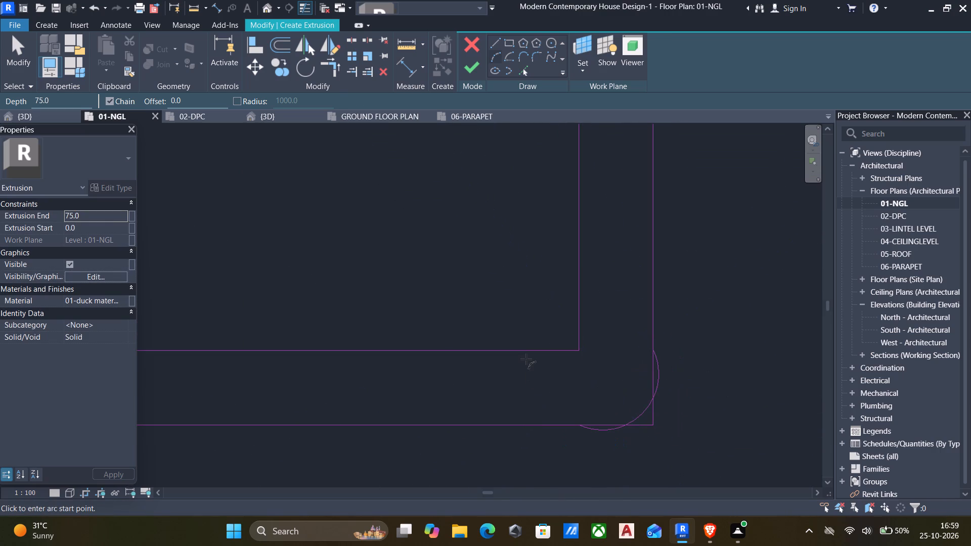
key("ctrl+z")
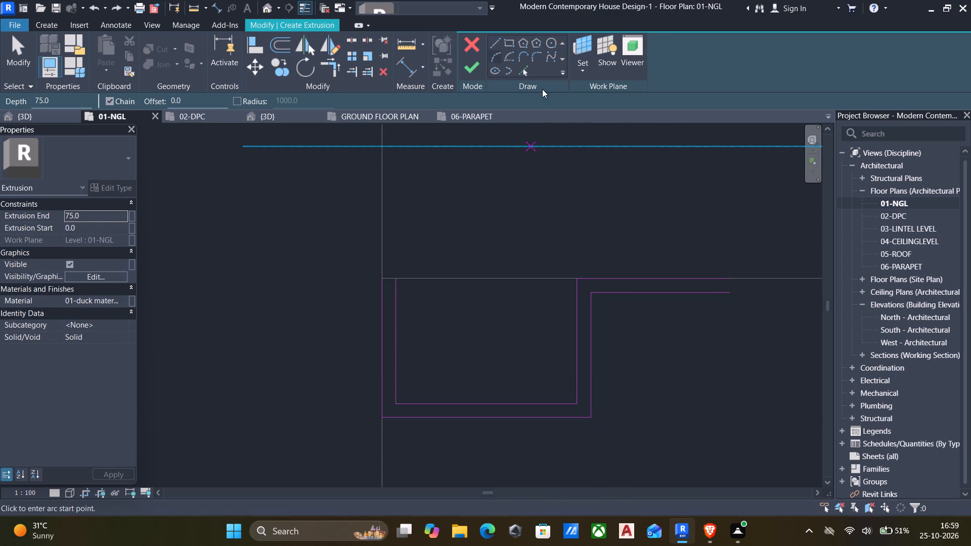
Fillet the profile's outer bottom corner away from the wall with an arc of radius about 5.
left_click(537, 54)
scroll(594, 433, "up", 4)
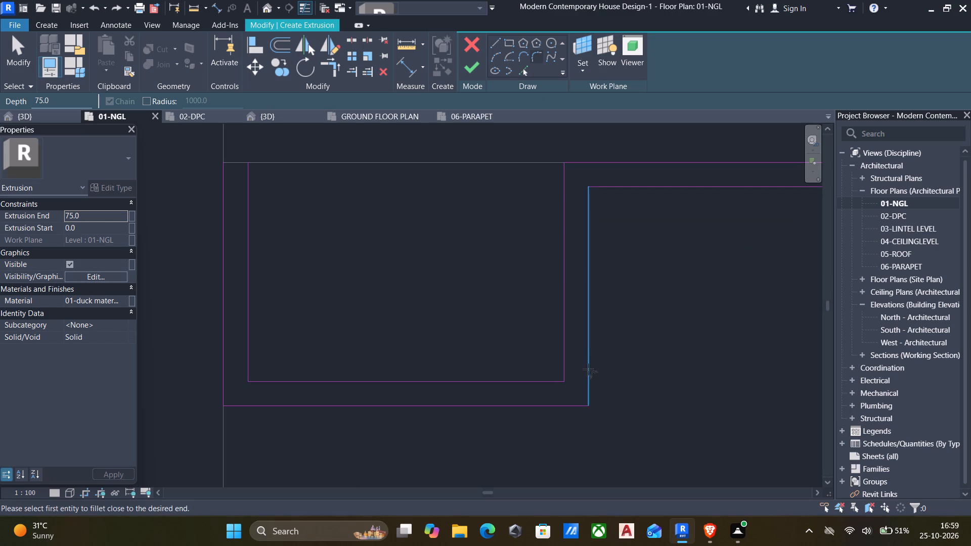
left_click(588, 369)
left_click(571, 405)
scroll(571, 405, "up", 5)
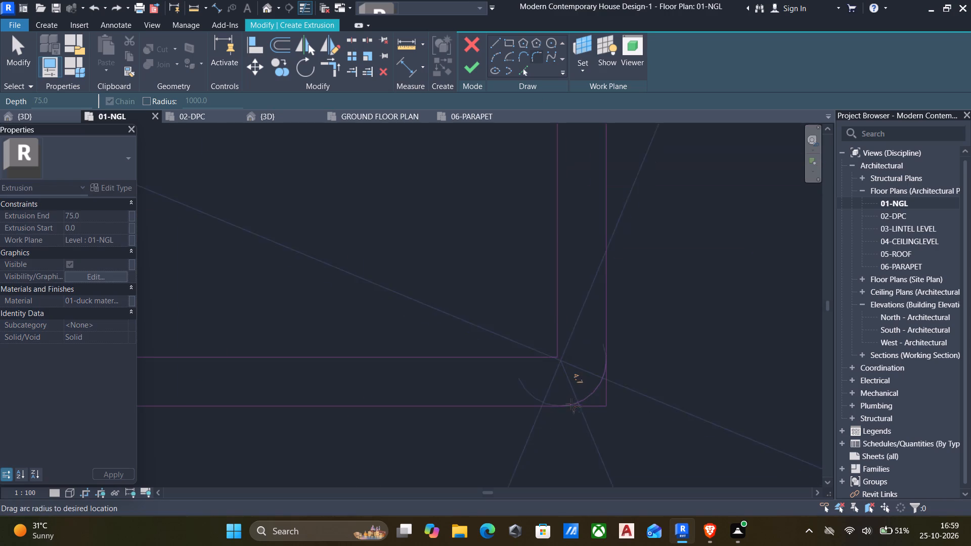
scroll(574, 398, "up", 1)
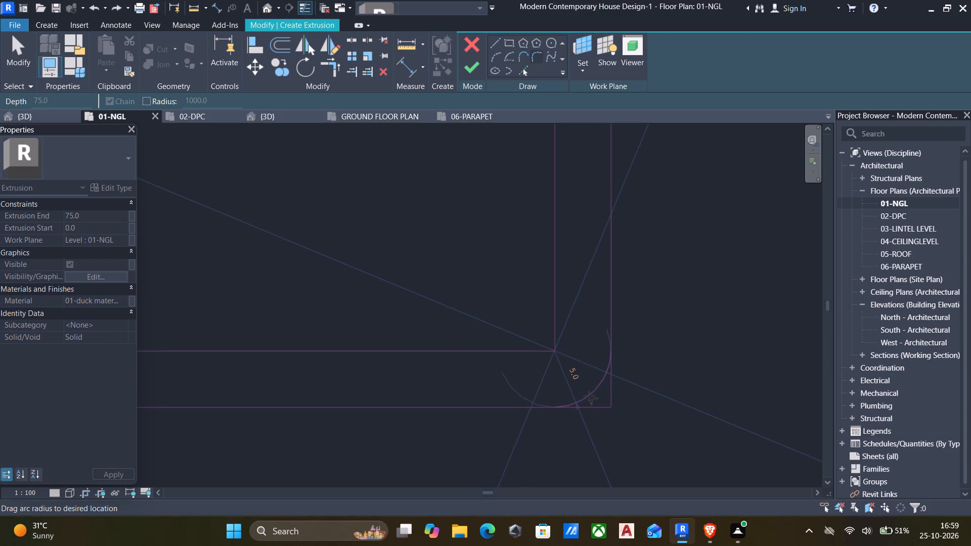
left_click(589, 396)
Fillet the other outer bottom corner of the stepped profile with an arc of radius about 5.
scroll(527, 409, "down", 4)
middle_click_drag(524, 415, 707, 379)
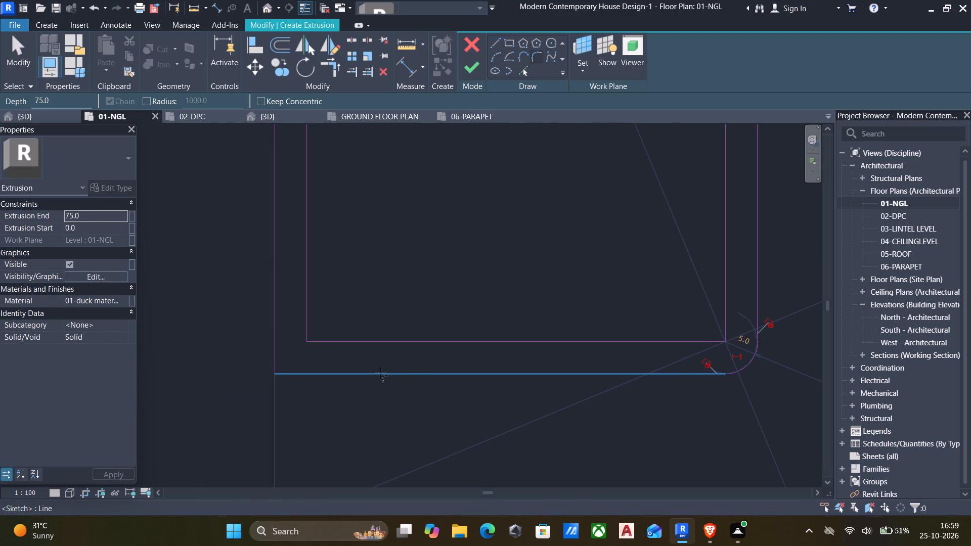
left_click(271, 339)
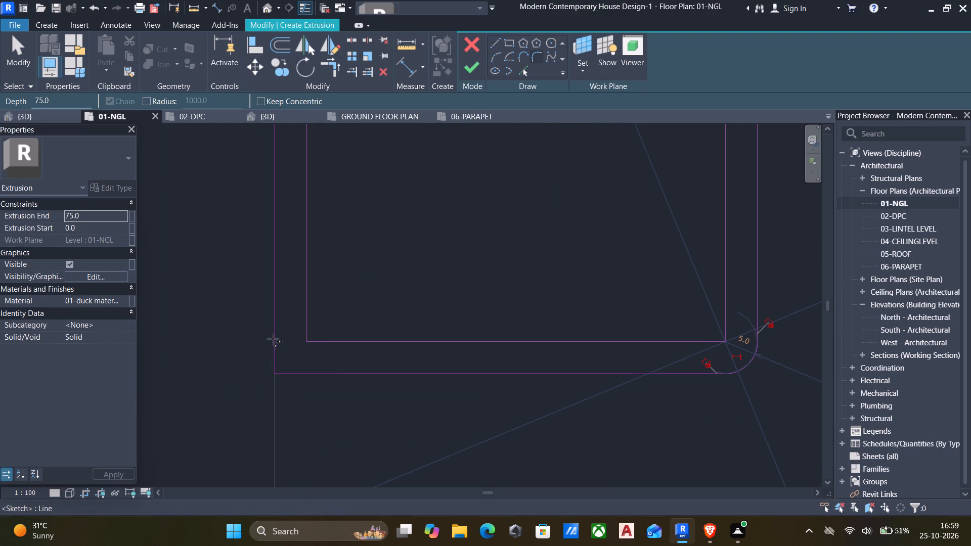
left_click(299, 369)
scroll(295, 366, "up", 4)
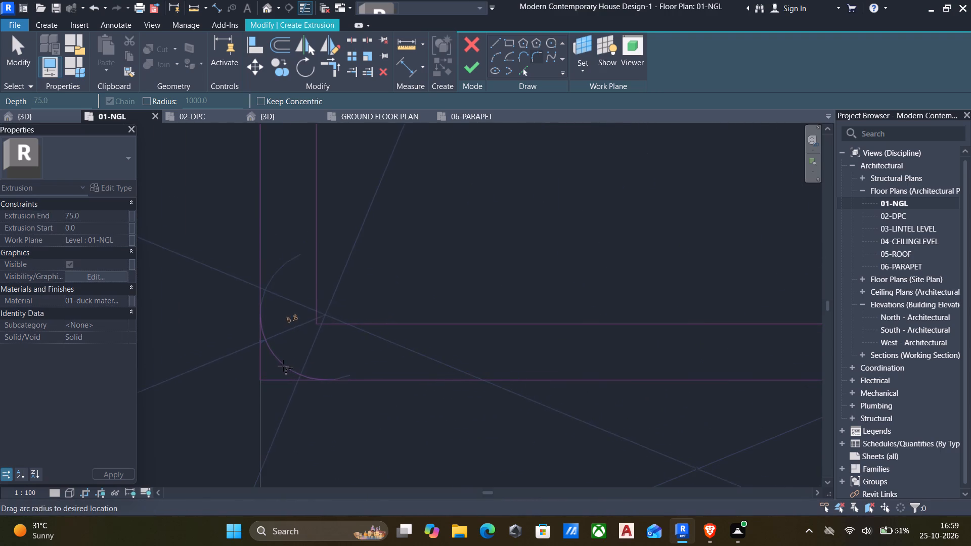
left_click(281, 368)
scroll(366, 368, "down", 5)
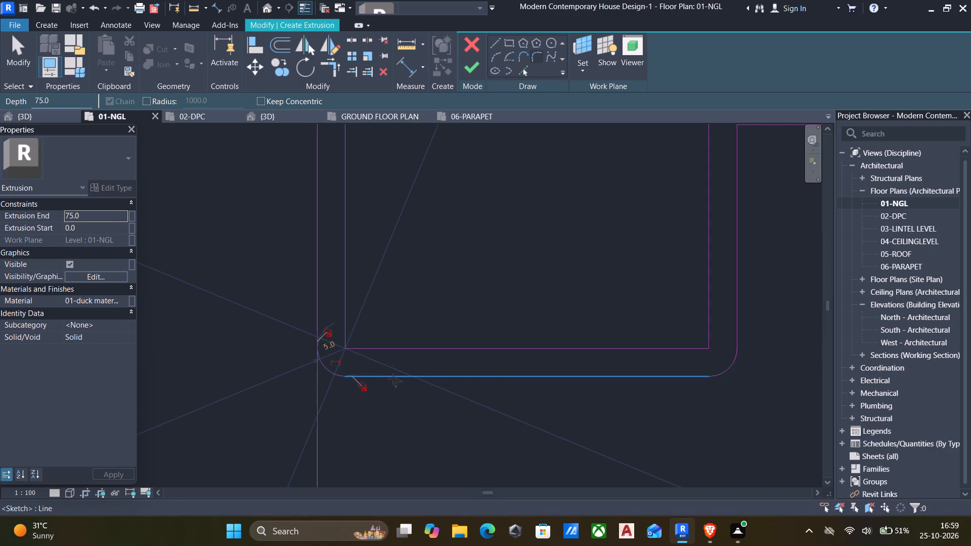
scroll(417, 434, "down", 5)
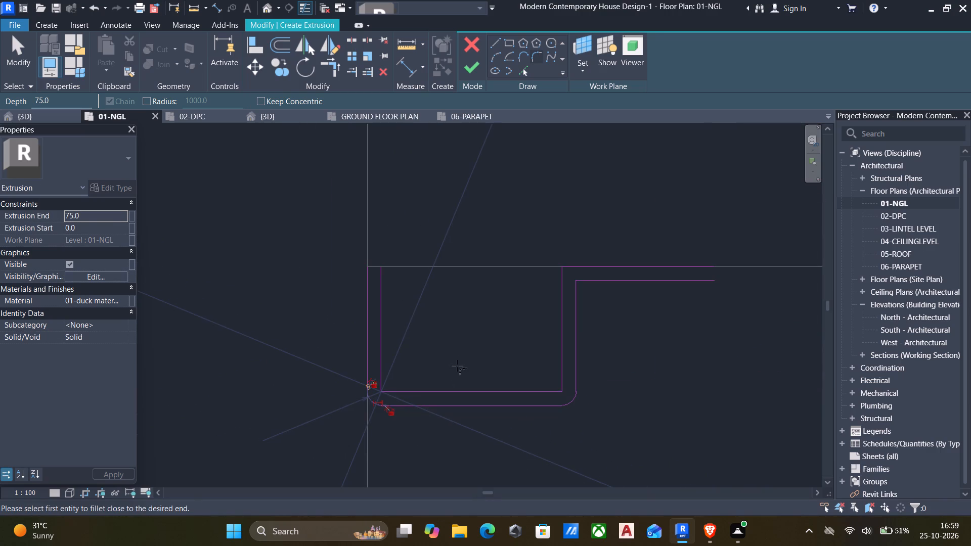
middle_click_drag(456, 343, 429, 387)
key("Escape")
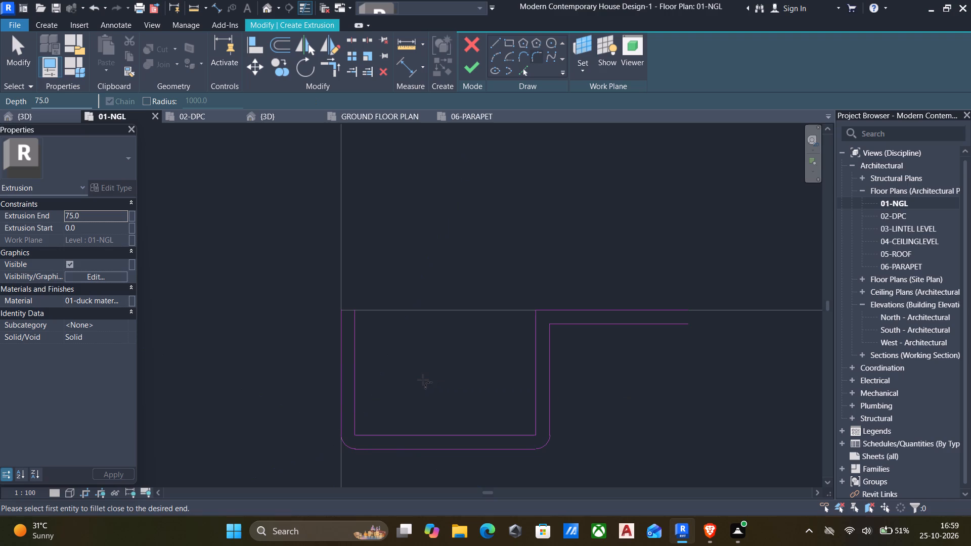
key("Escape")
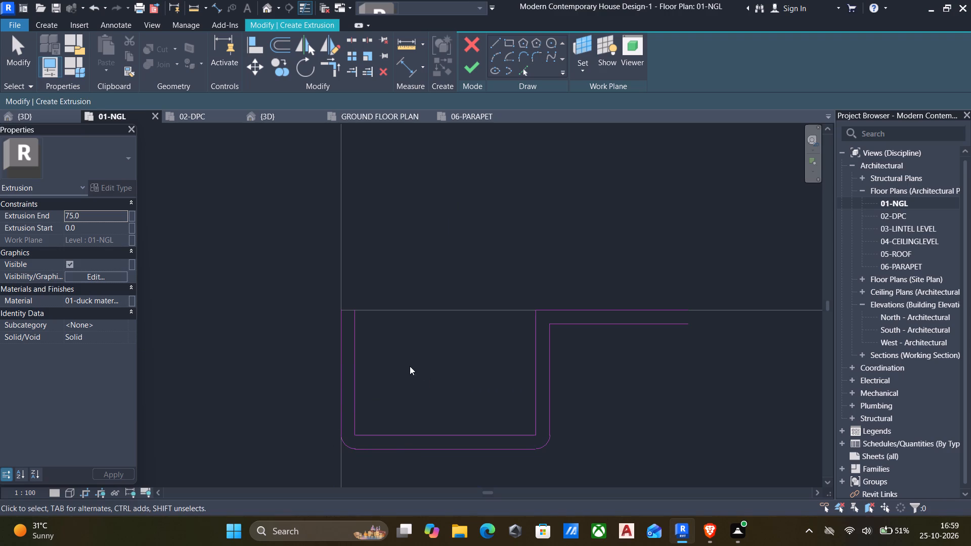
Shorten the wall end of the profile's first outer side line by about 5, level with the offset top line.
left_click(336, 374)
scroll(331, 311, "up", 3)
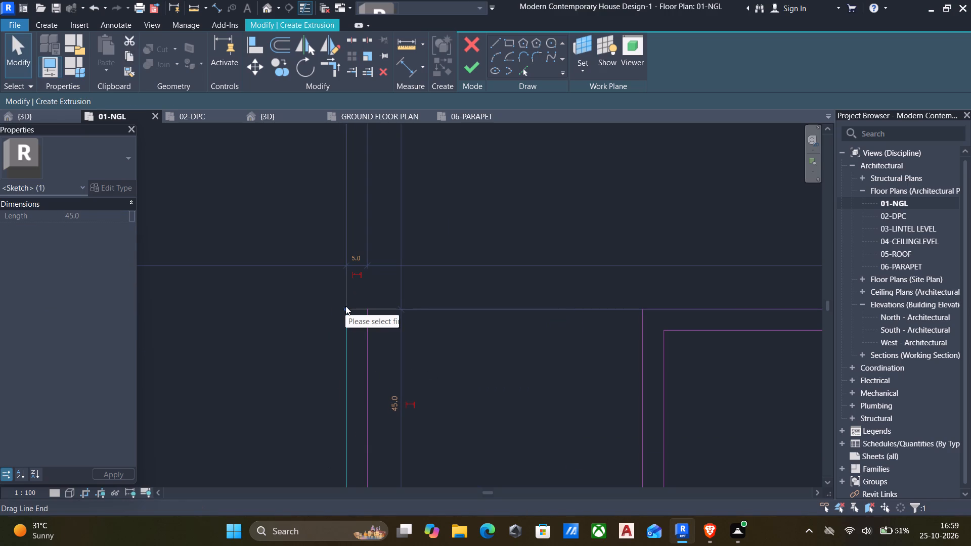
left_click_drag(345, 306, 342, 334)
scroll(401, 366, "down", 4)
left_click(428, 381)
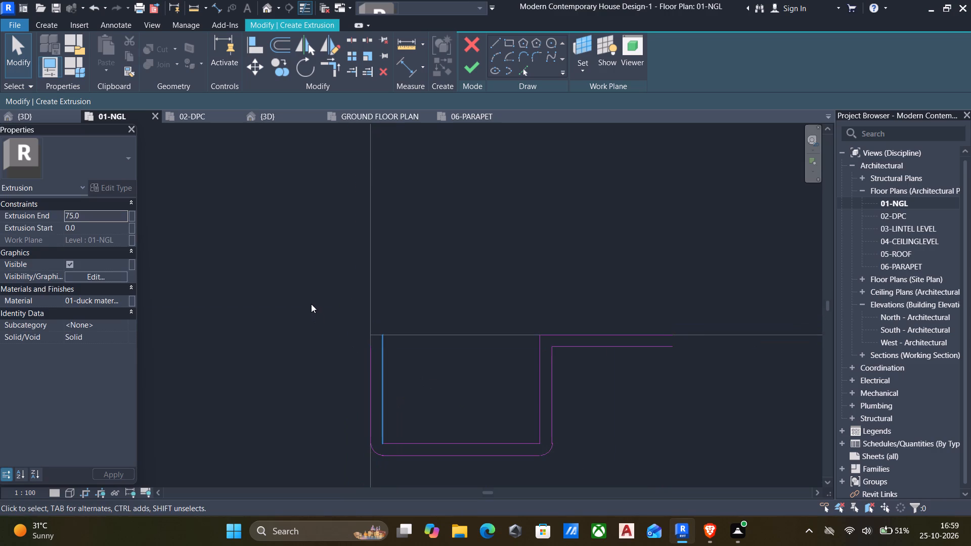
Copy the entire stepped profile three times along the wall line from its starting corner, end to end at 125 spacing.
left_click_drag(311, 304, 697, 481)
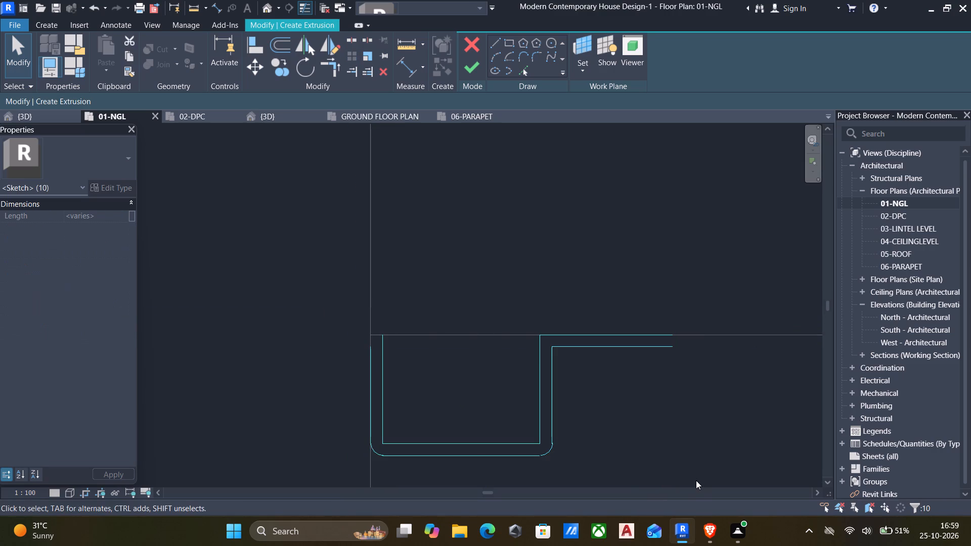
type("co")
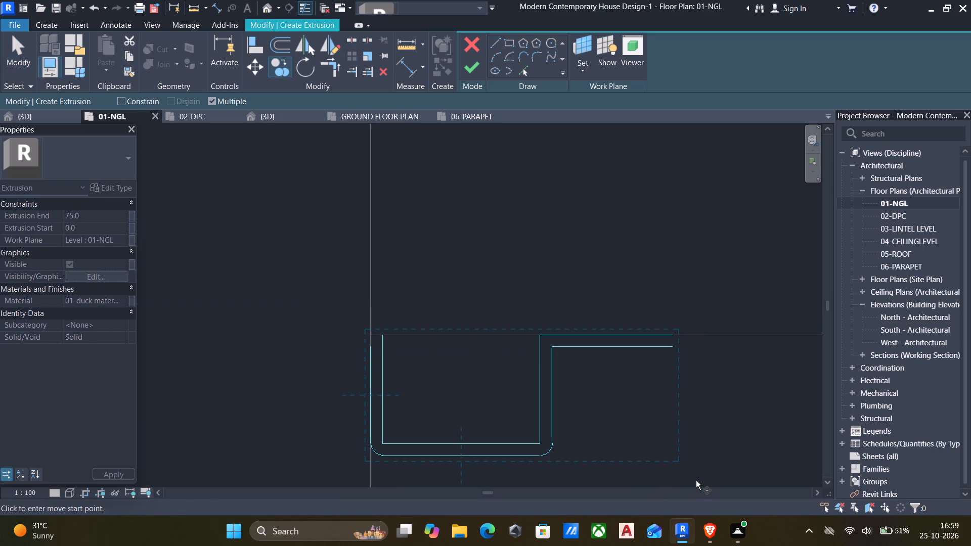
scroll(434, 345, "up", 4)
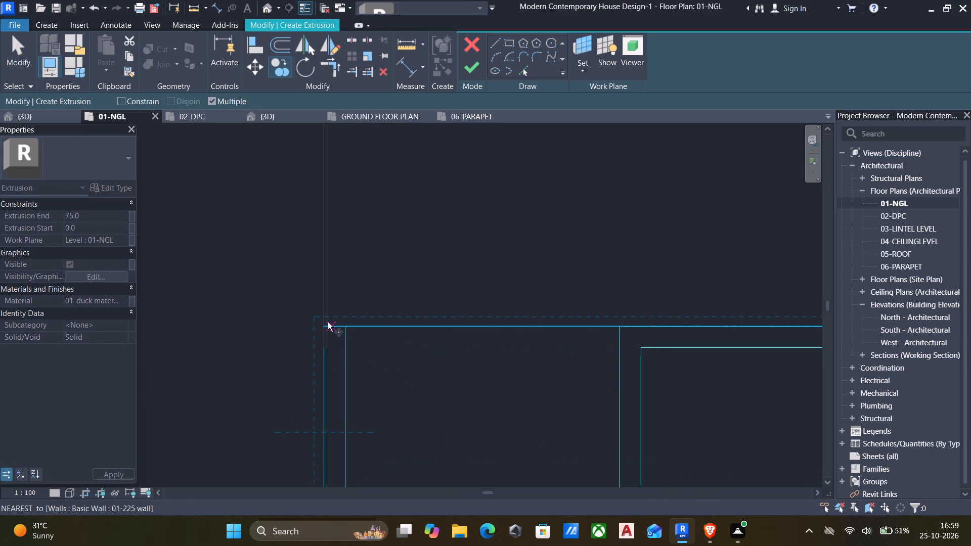
left_click(325, 322)
scroll(391, 357, "down", 5)
middle_click_drag(452, 357, 322, 374)
scroll(496, 370, "up", 2)
left_click(496, 351)
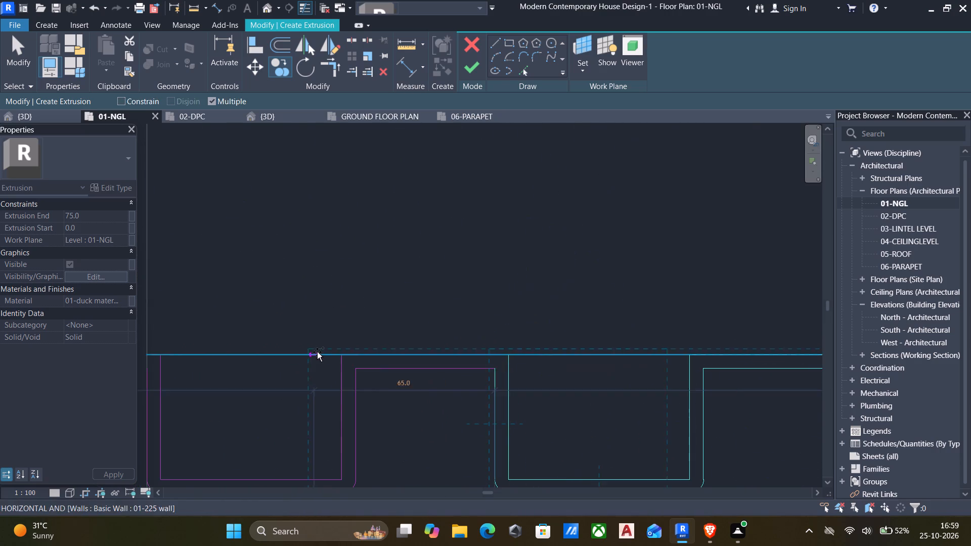
scroll(317, 352, "down", 5)
middle_click_drag(462, 384, 366, 393)
scroll(564, 382, "up", 3)
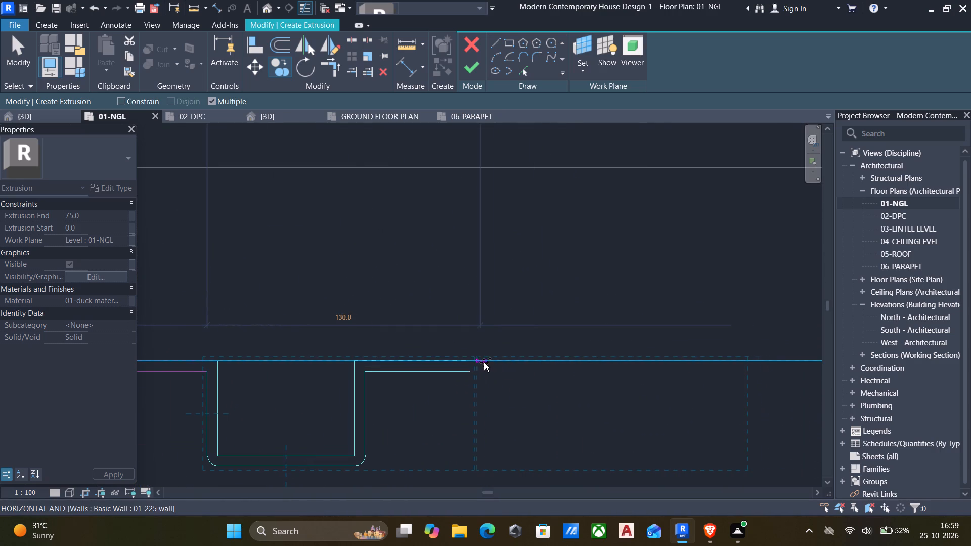
left_click(472, 360)
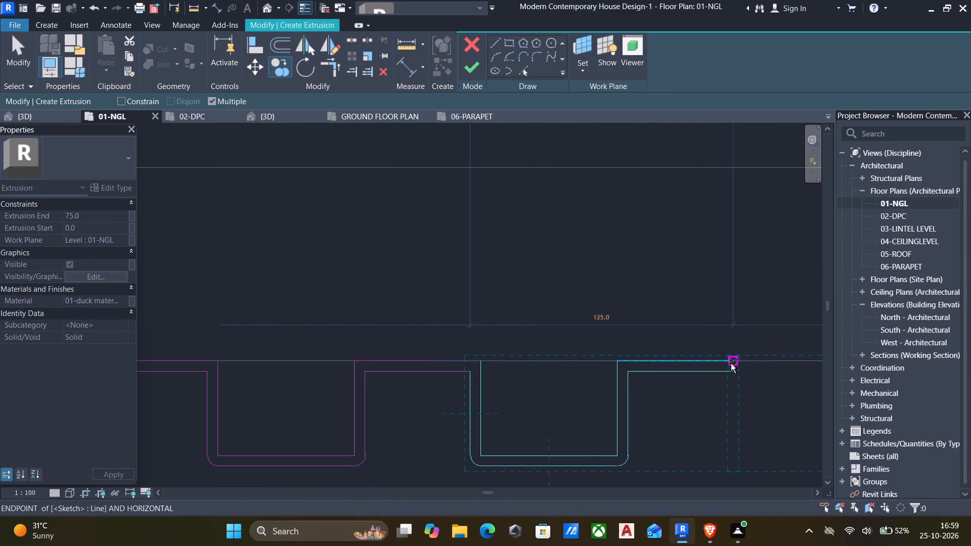
left_click(732, 362)
Place four more end-to-end copies of the stepped profile along the wall line at 125 spacing, running past the window opening.
scroll(447, 380, "down", 6)
middle_click_drag(468, 390, 95, 339)
scroll(95, 336, "up", 1)
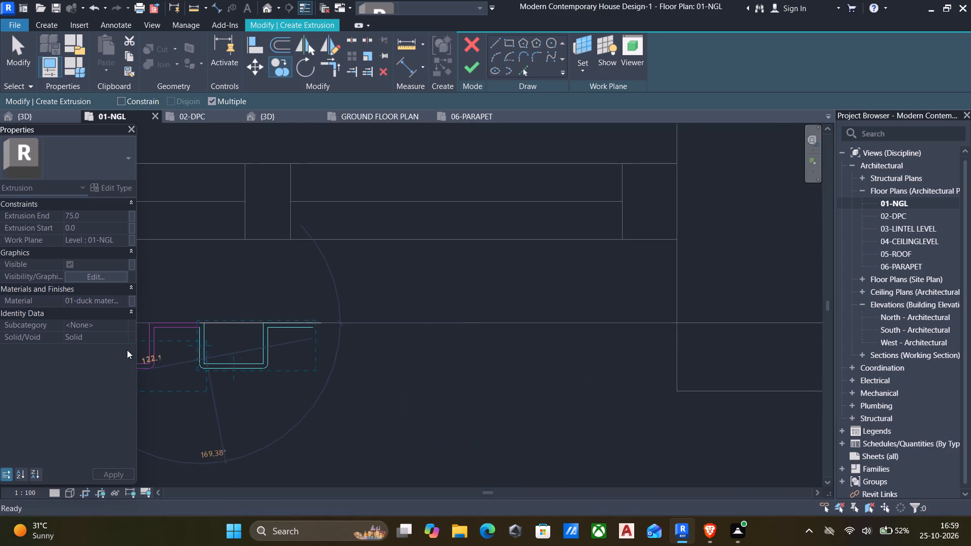
scroll(238, 345, "down", 3)
scroll(280, 328, "up", 8)
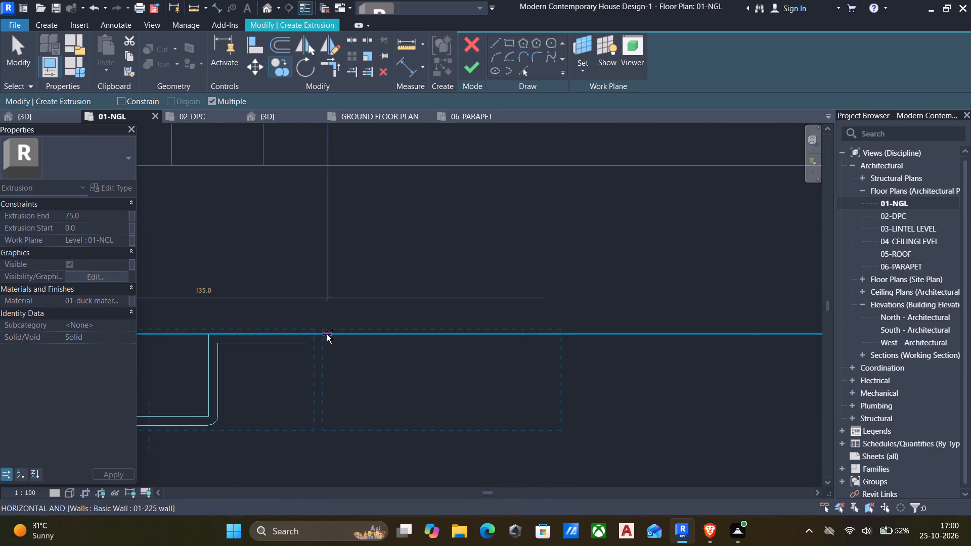
left_click(313, 334)
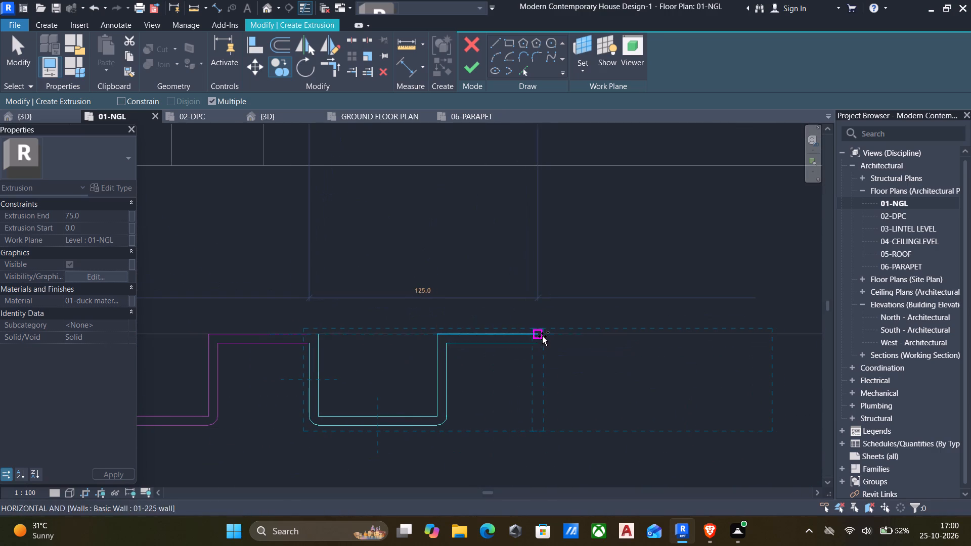
left_click(540, 336)
scroll(662, 346, "down", 4)
middle_click_drag(644, 357, 442, 375)
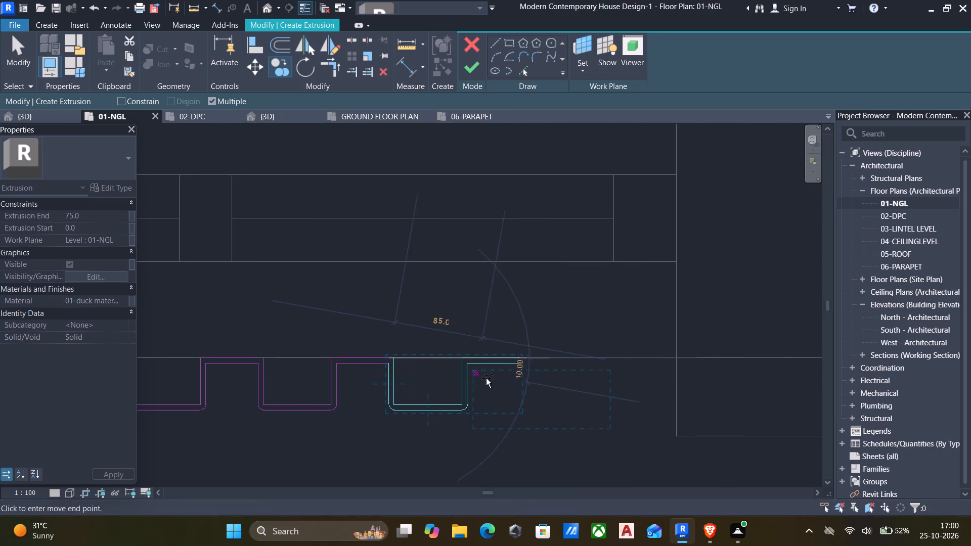
left_click(519, 358)
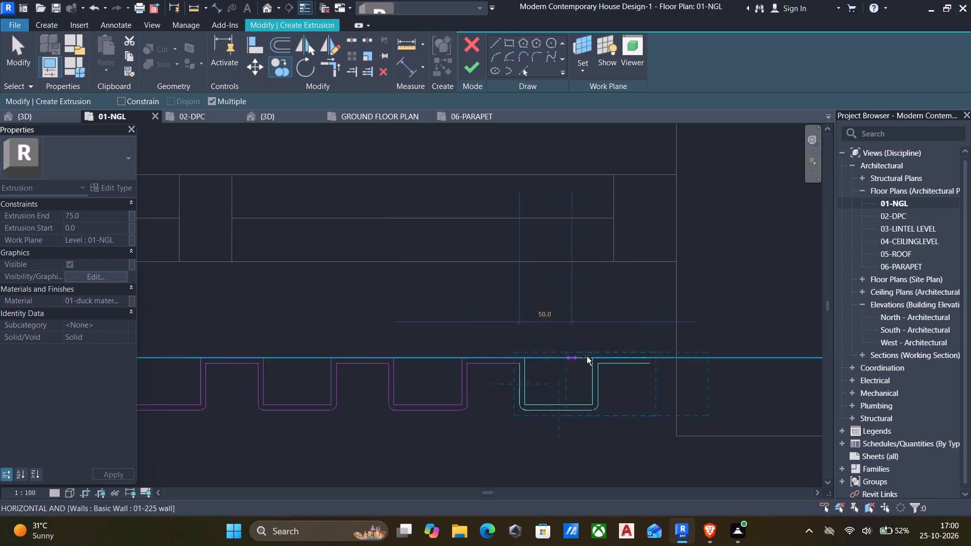
left_click(650, 361)
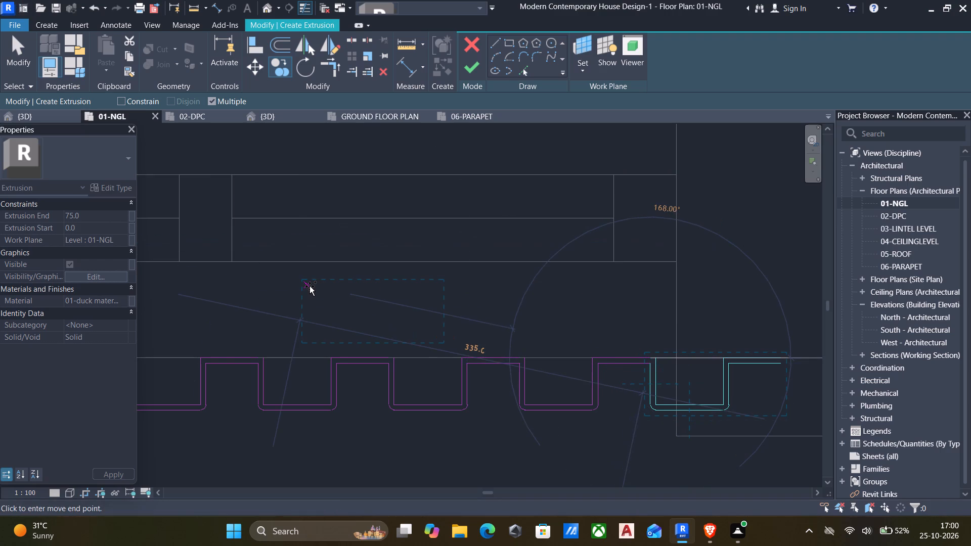
scroll(310, 286, "down", 4)
middle_click_drag(310, 291, 389, 295)
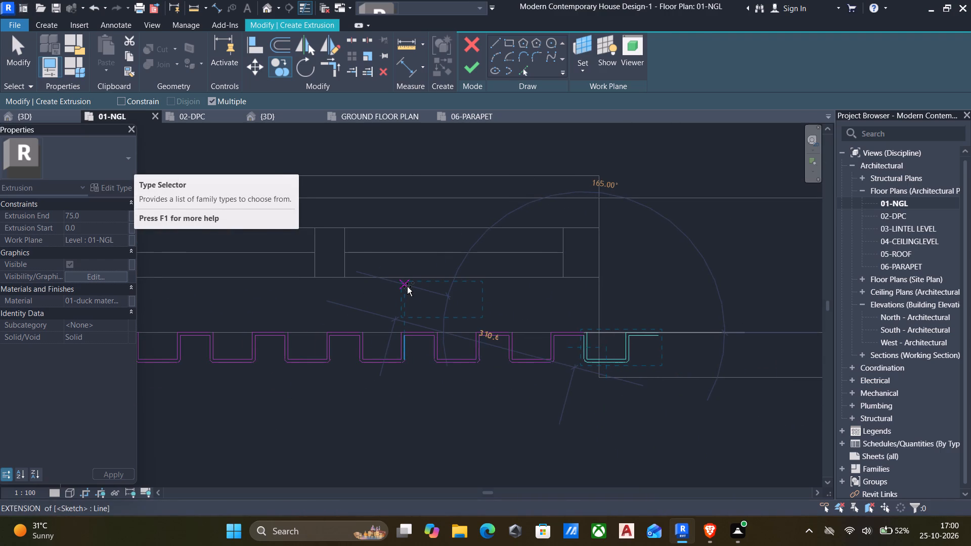
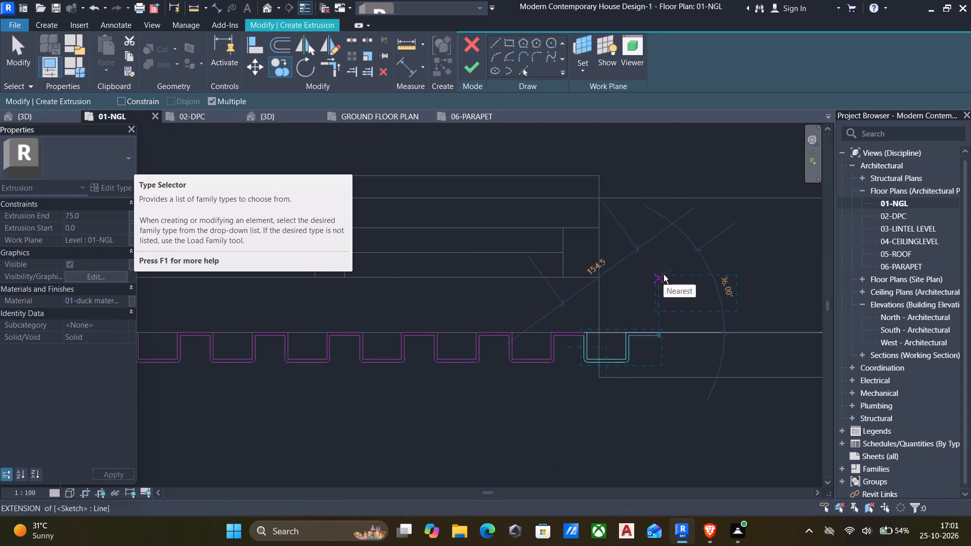
End the repeated copying of the U-shaped profile segment along the corrugated extrusion sketch.
key("Escape")
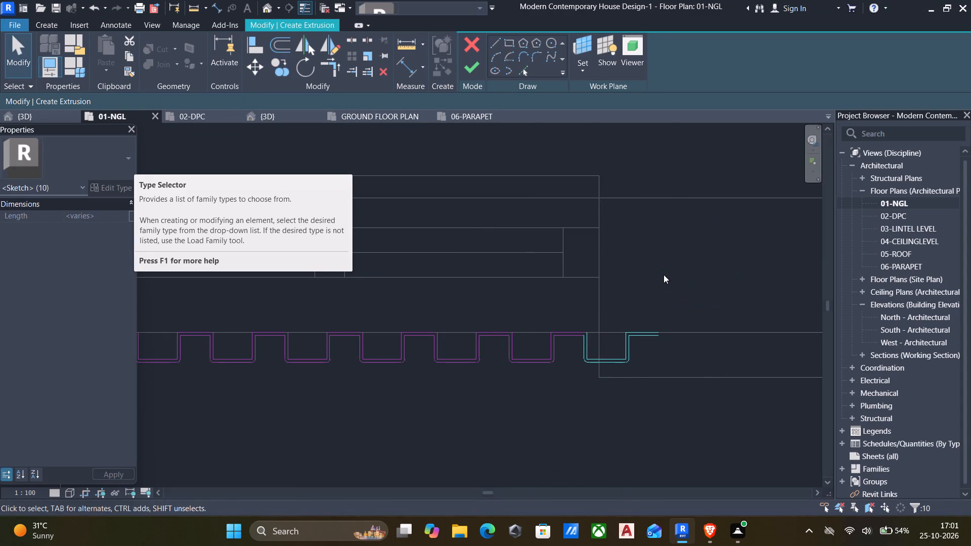
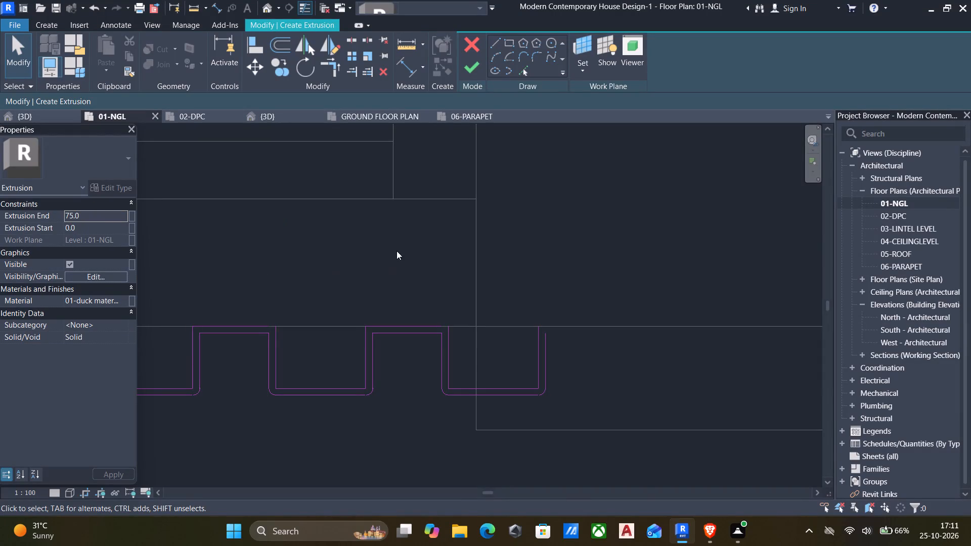
Delete the part of the last U-shaped segment that extends past the wall edge in the corrugated sketch.
middle_click_drag(419, 381, 384, 318)
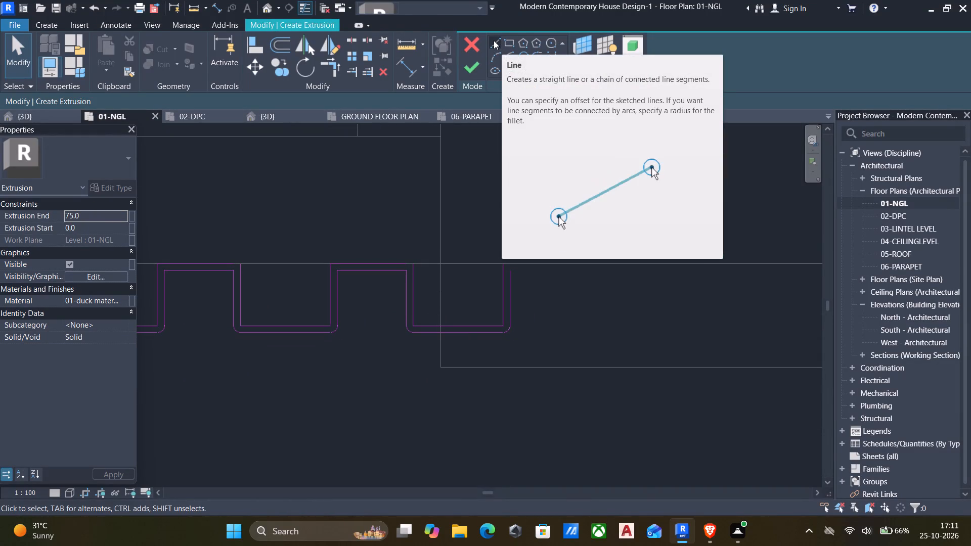
left_click_drag(528, 357, 491, 282)
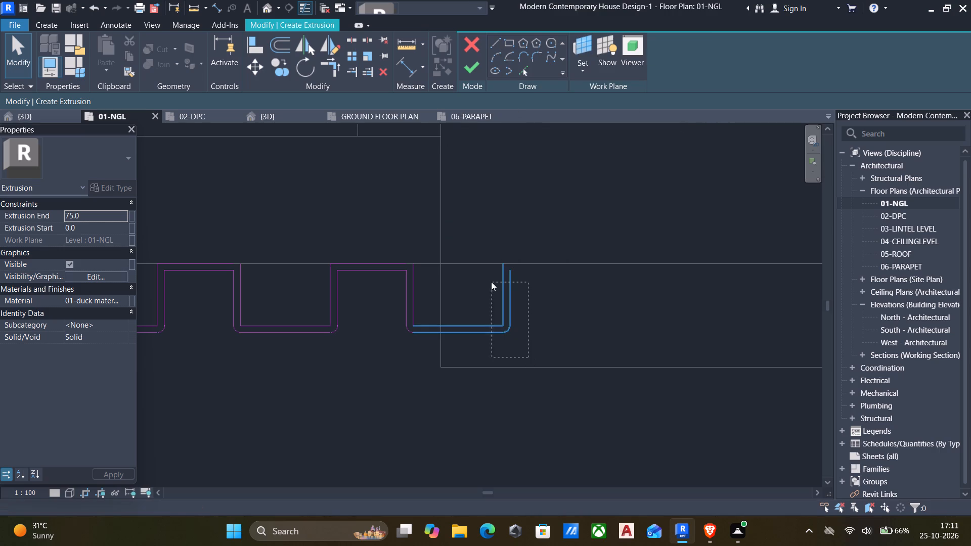
left_click_drag(491, 282, 478, 266)
key("Delete")
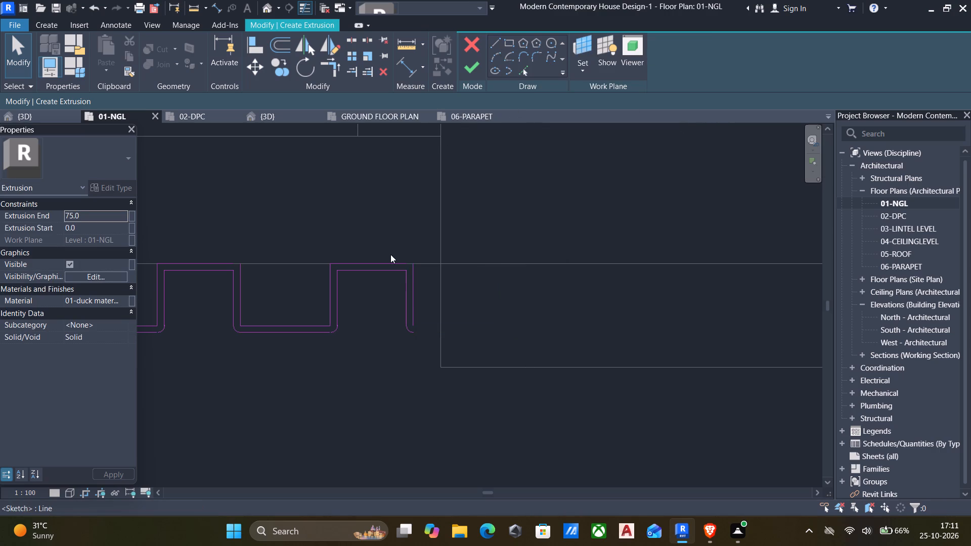
Nudge the remaining pair of end legs and their corner arc sideways until the outer leg aligns with the wall edge.
left_click_drag(390, 241, 432, 369)
key("Right")
key("Right")
key("Right")
key("Right")
key("Right")
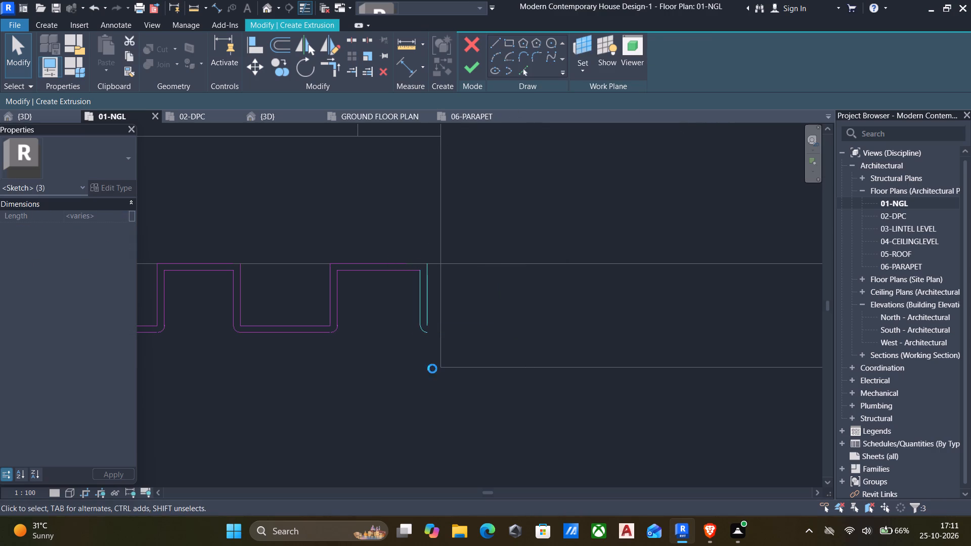
key("Right")
key("Right")
key("Right")
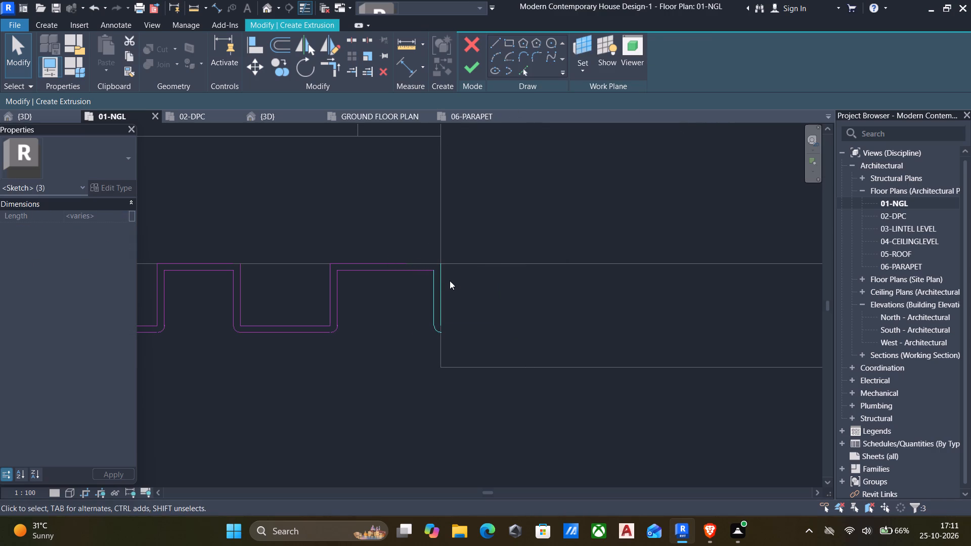
Delete the corner arc below the last leg and trim the outer top line to meet the end vertical line.
left_click_drag(414, 310, 461, 350)
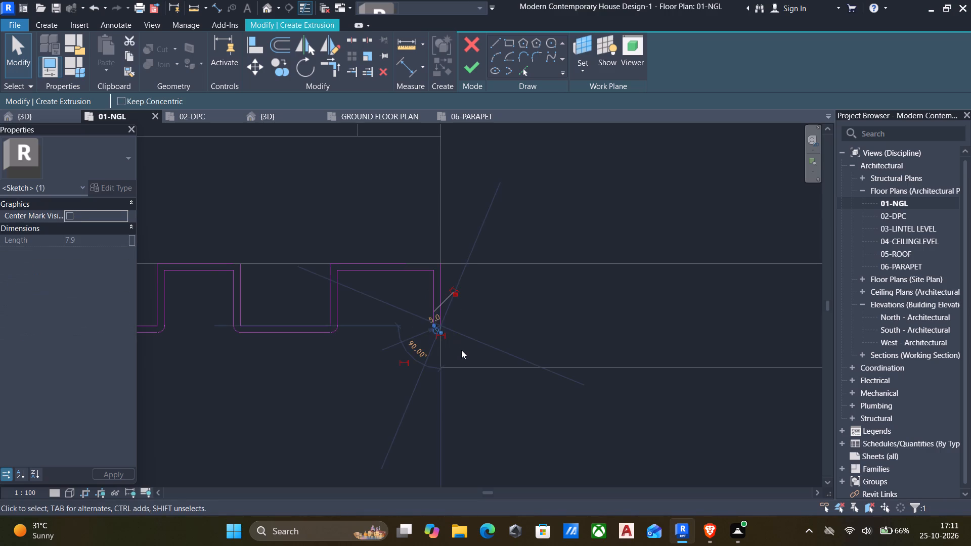
key("Delete")
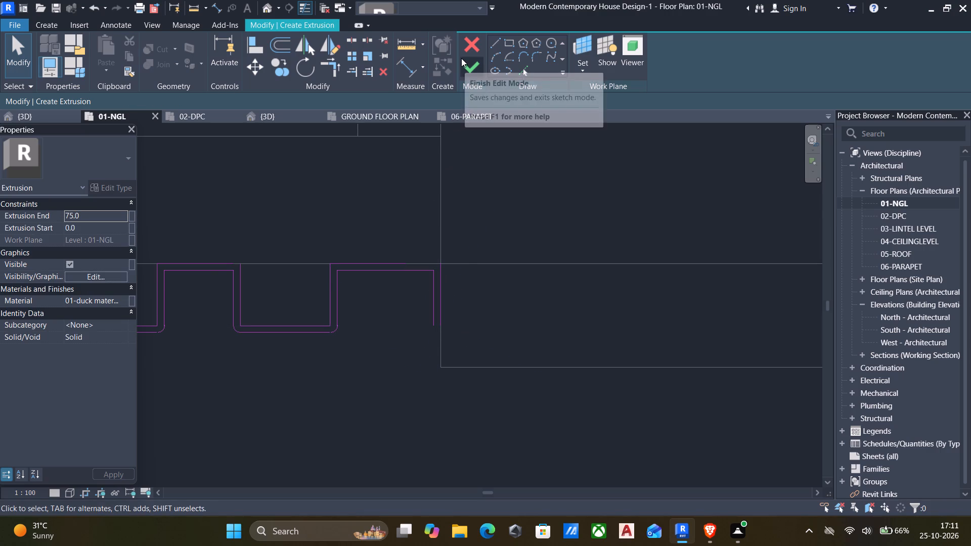
type("tr")
left_click(402, 263)
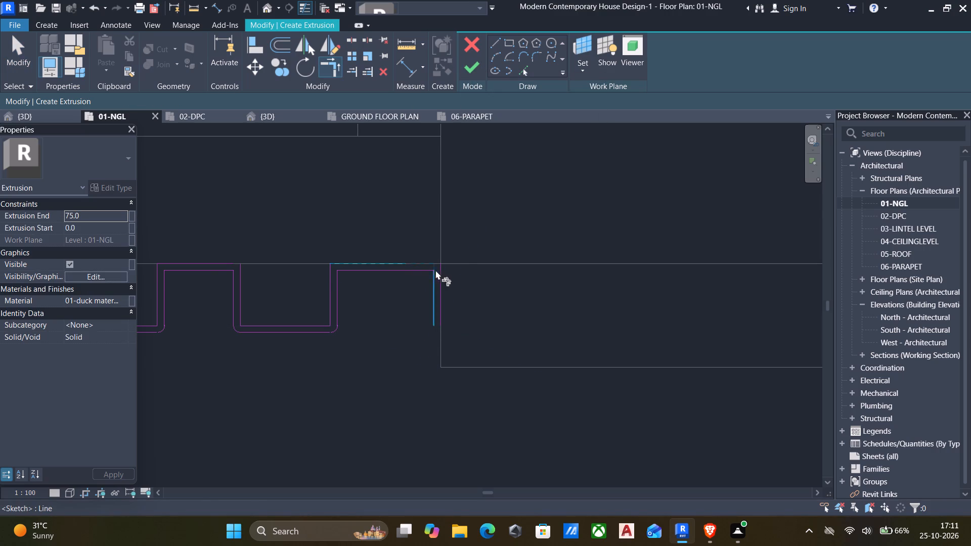
left_click(442, 271)
key("Escape")
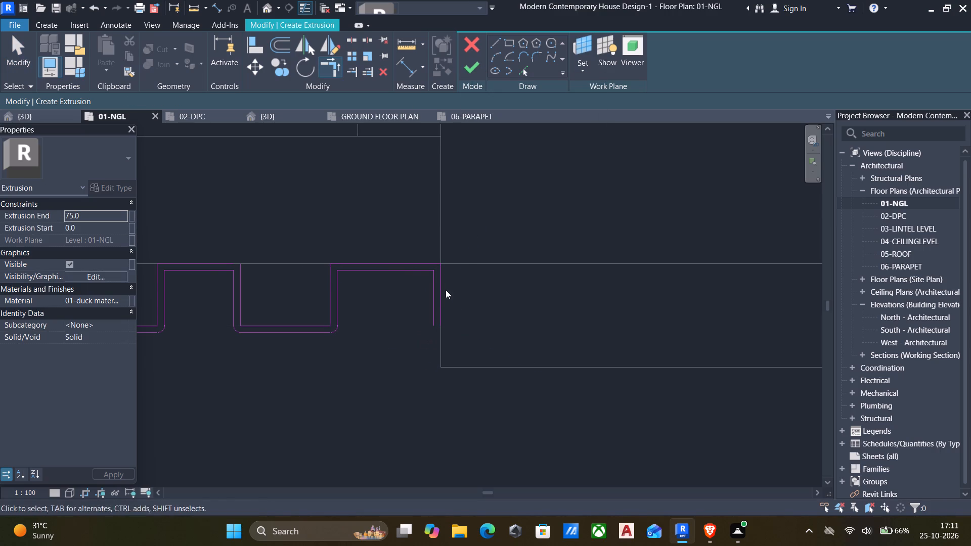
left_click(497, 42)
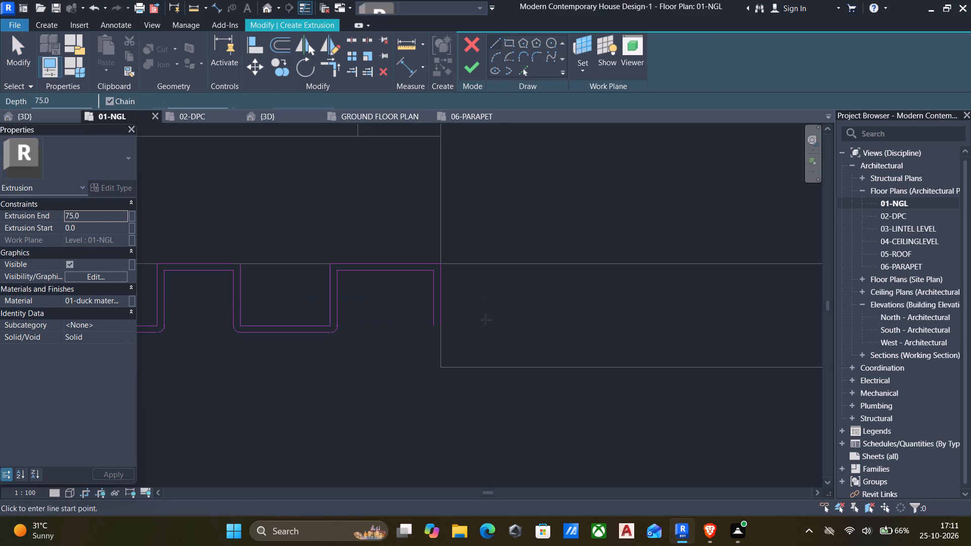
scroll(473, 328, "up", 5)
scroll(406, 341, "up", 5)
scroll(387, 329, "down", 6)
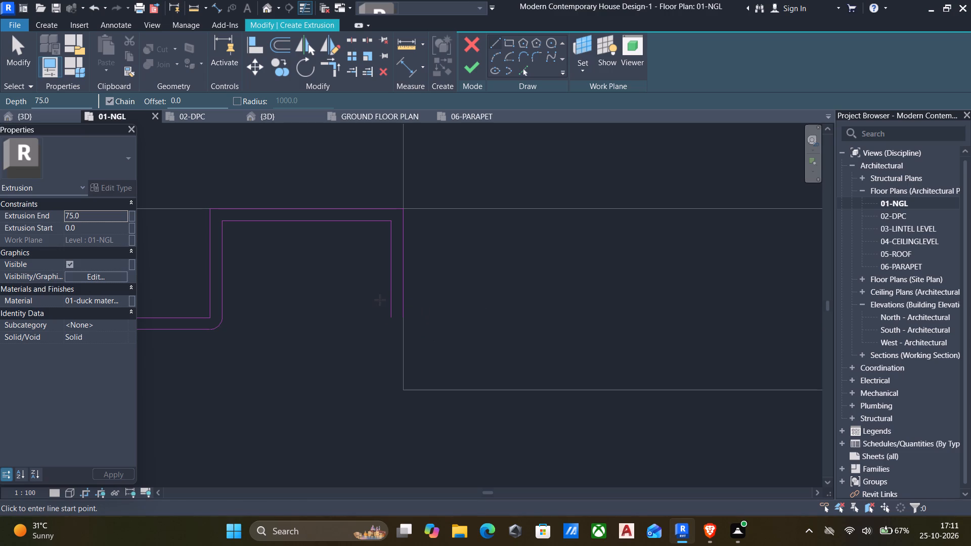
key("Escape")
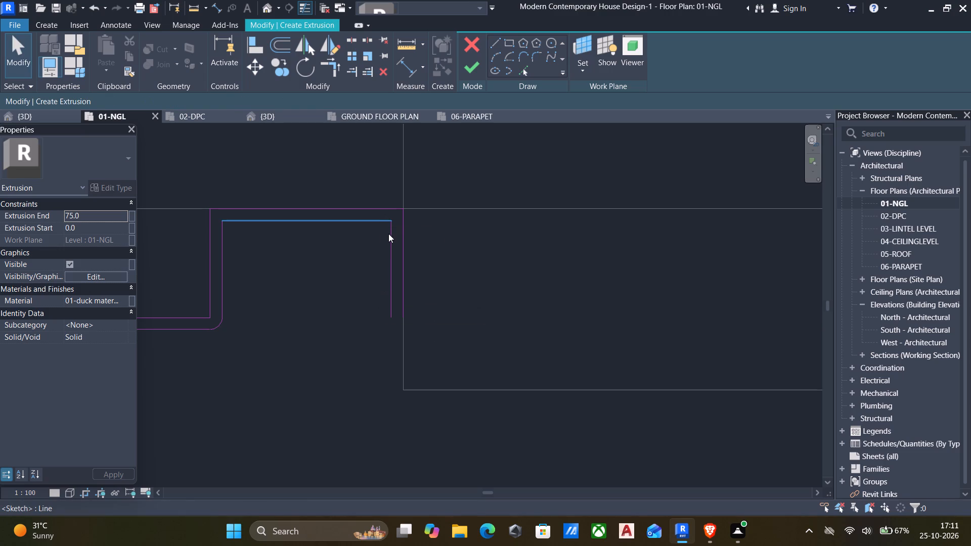
Delete the inner vertical line at the panel's end and trim the inner horizontal line and end vertical line to a corner.
left_click(390, 240)
key("Delete")
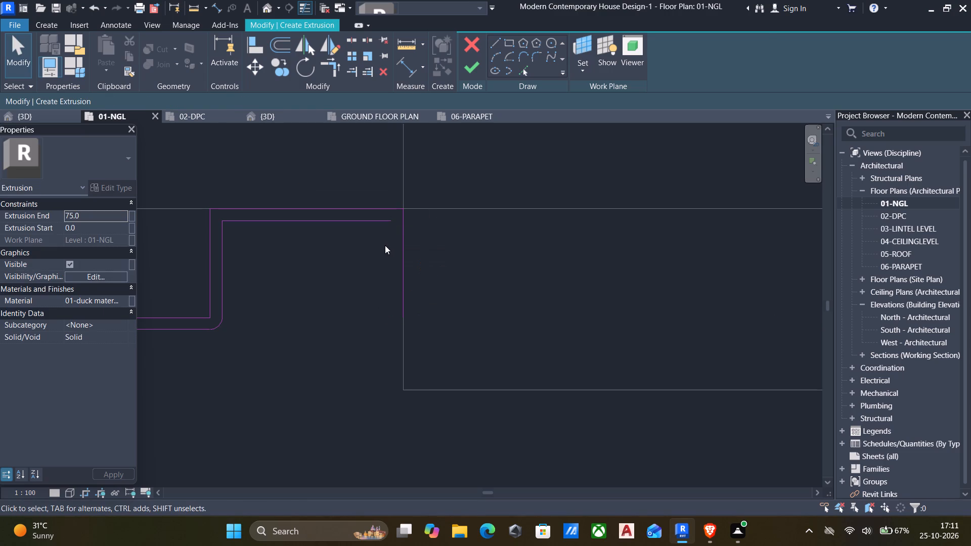
type("tr")
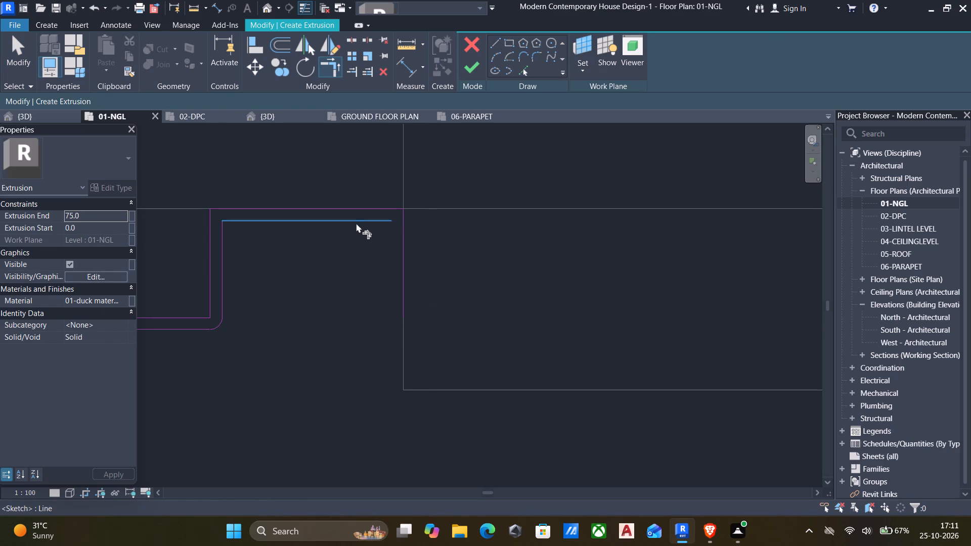
left_click(356, 223)
left_click(404, 211)
Trim the outer top lines of the first two crests to corners with the adjacent inner vertical lines of the following U segments.
scroll(390, 256, "down", 5)
middle_click_drag(366, 311, 365, 311)
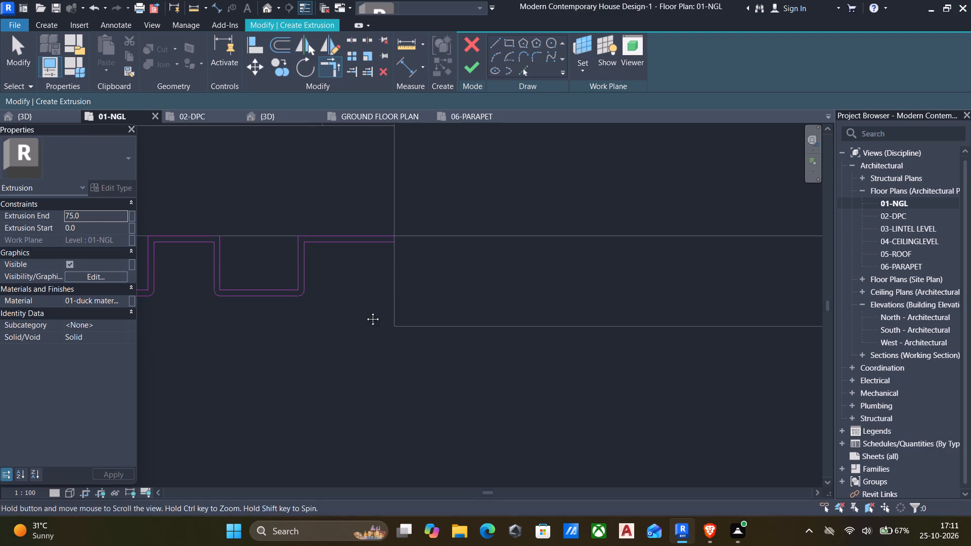
middle_click_drag(365, 311, 371, 311)
scroll(371, 310, "down", 6)
middle_click_drag(366, 326, 452, 288)
scroll(371, 316, "down", 4)
middle_click_drag(374, 314, 447, 272)
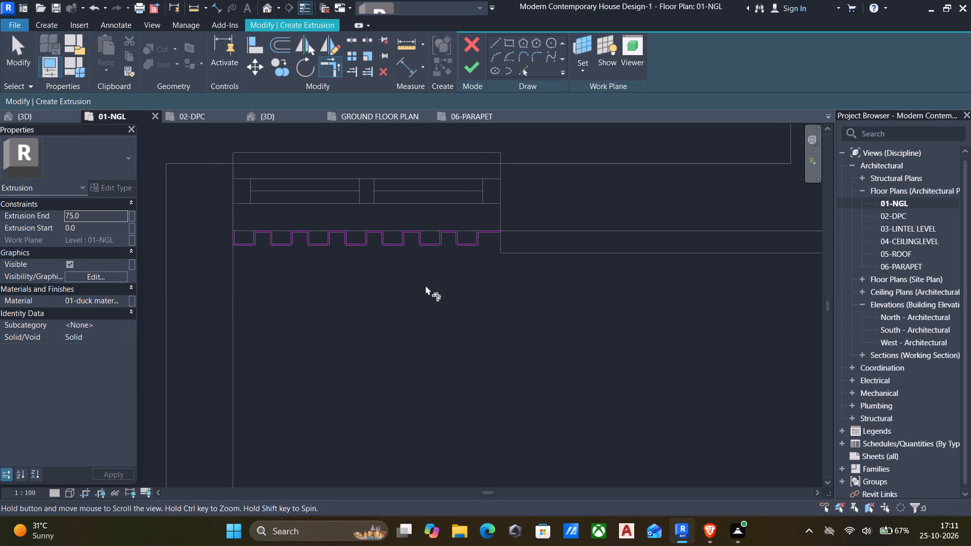
scroll(237, 234, "up", 15)
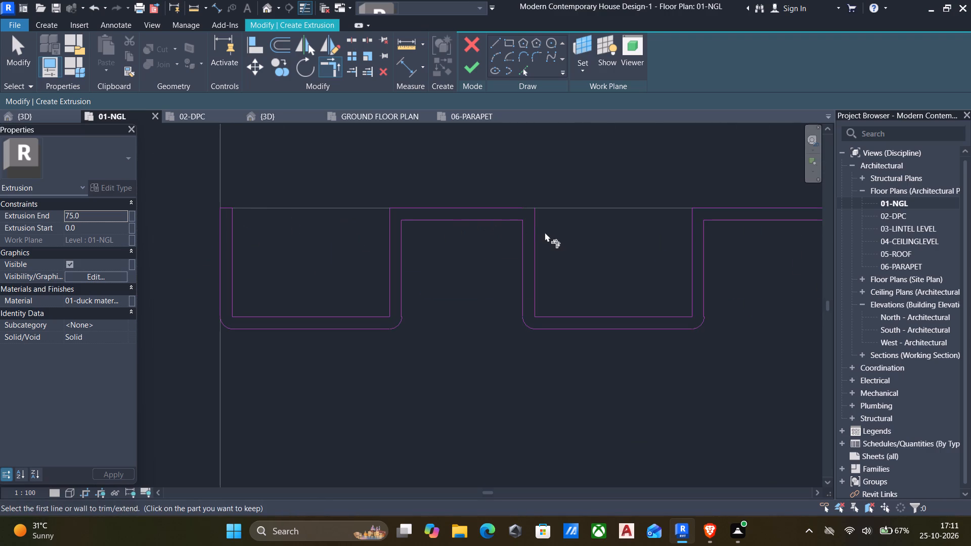
left_click(492, 208)
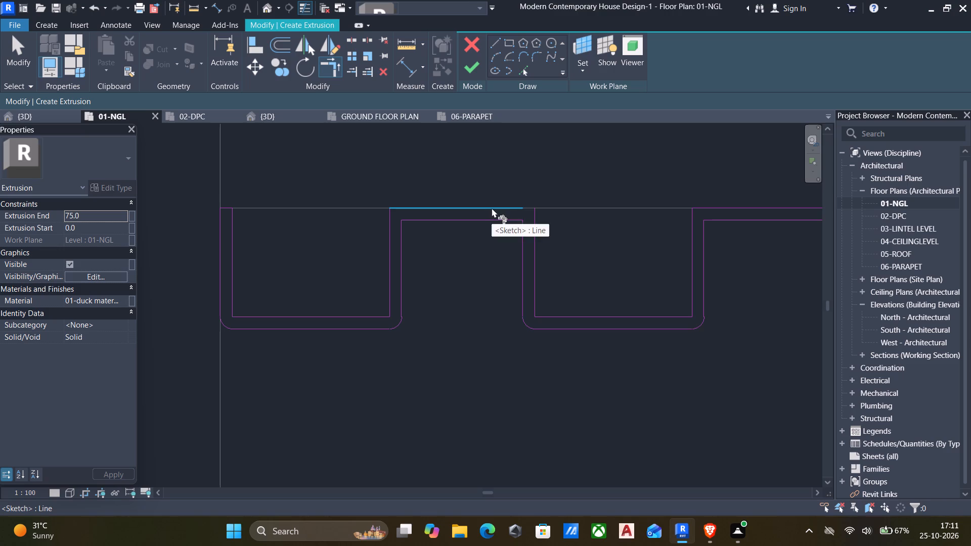
left_click(533, 223)
scroll(609, 248, "down", 1)
middle_click_drag(611, 248, 267, 294)
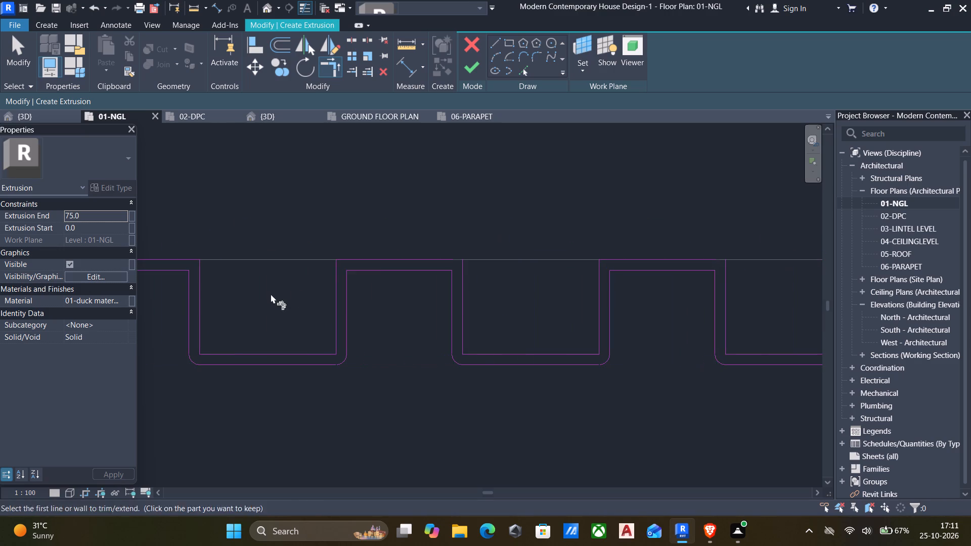
scroll(489, 267, "up", 4)
left_click(445, 290)
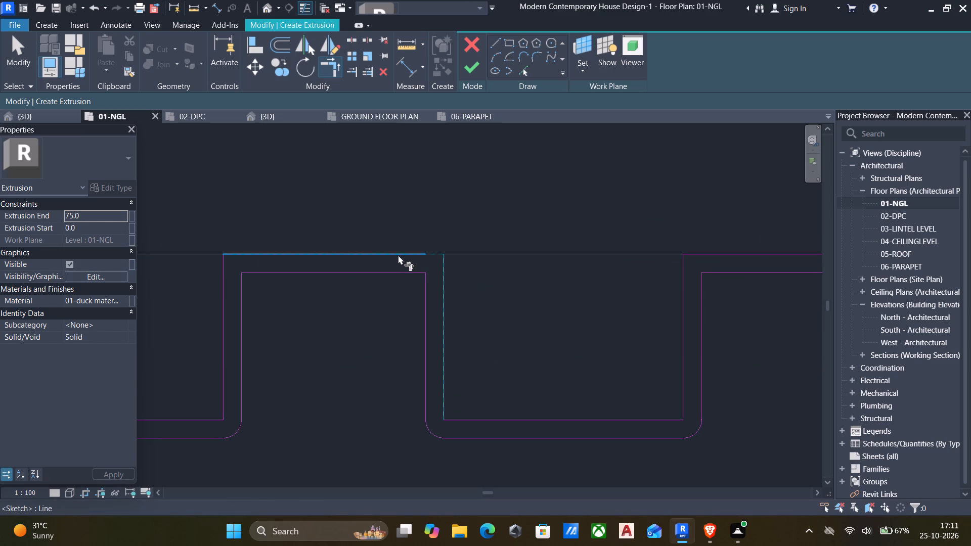
left_click(412, 253)
Trim the outer top lines of the third and fourth crests to corners with the following U segments' inner vertical lines.
scroll(474, 294, "down", 5)
middle_click_drag(465, 303, 324, 323)
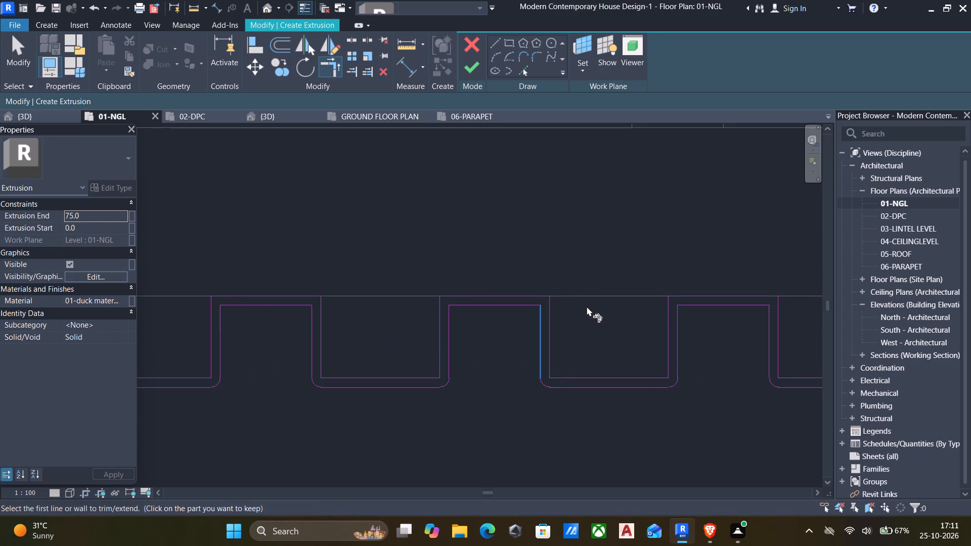
scroll(587, 306, "up", 5)
left_click(514, 330)
left_click(465, 284)
scroll(556, 314, "down", 5)
middle_click_drag(564, 328, 286, 334)
scroll(485, 310, "up", 5)
left_click(491, 327)
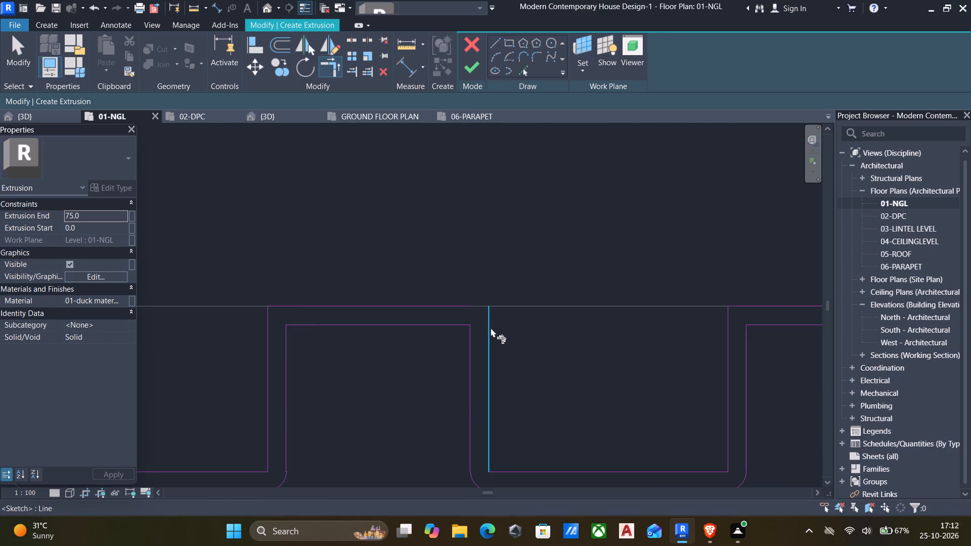
left_click(438, 303)
Trim the outer top lines of the fifth and sixth crests to corners with the following U segments' inner vertical lines.
scroll(531, 339, "down", 4)
middle_click_drag(564, 366, 292, 365)
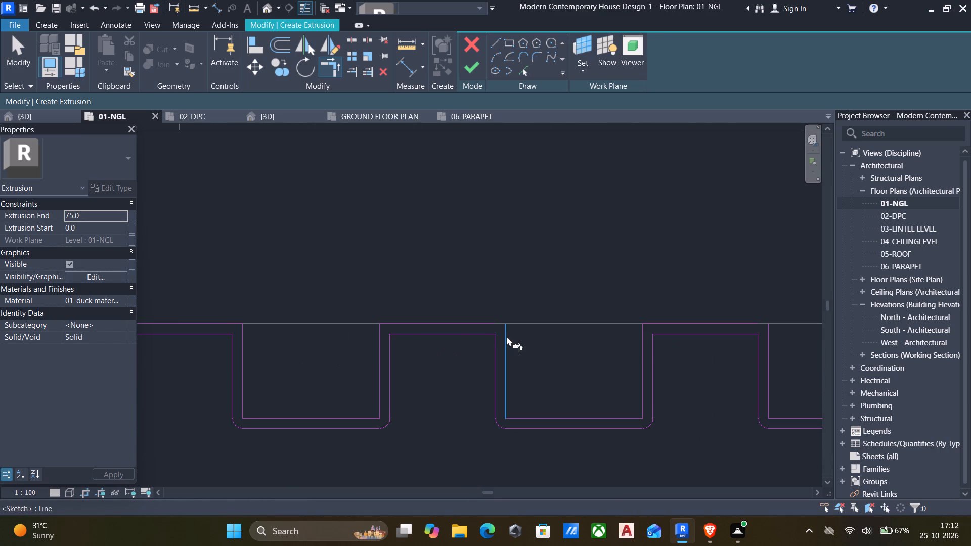
left_click(507, 336)
left_click(465, 322)
scroll(626, 355, "down", 1)
middle_click_drag(624, 356, 201, 350)
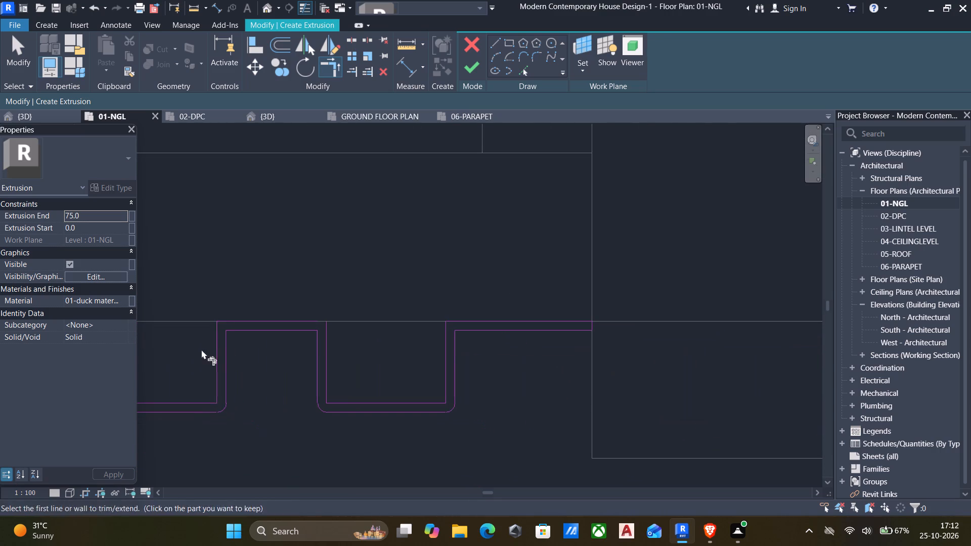
left_click(326, 346)
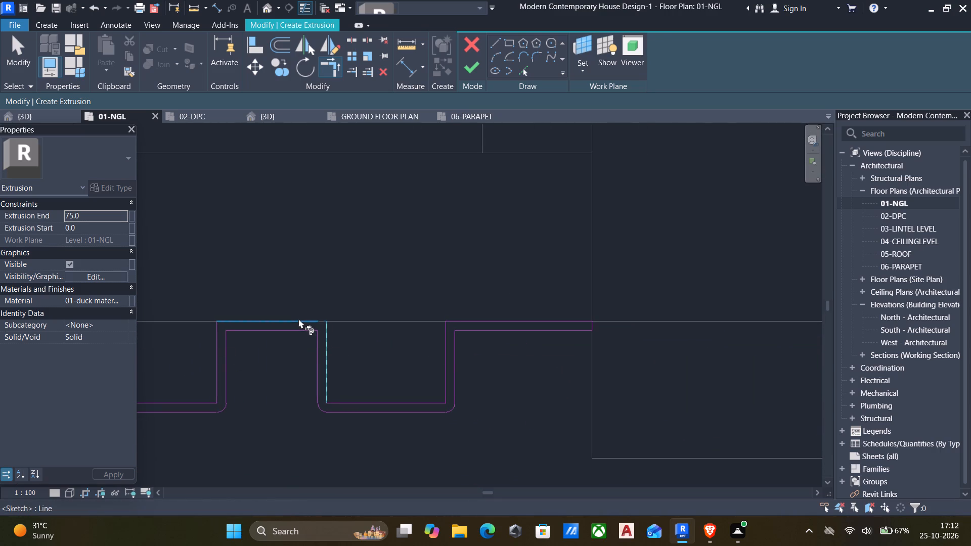
left_click(298, 318)
scroll(561, 378, "down", 4)
middle_click_drag(565, 375, 673, 279)
scroll(565, 278, "down", 5)
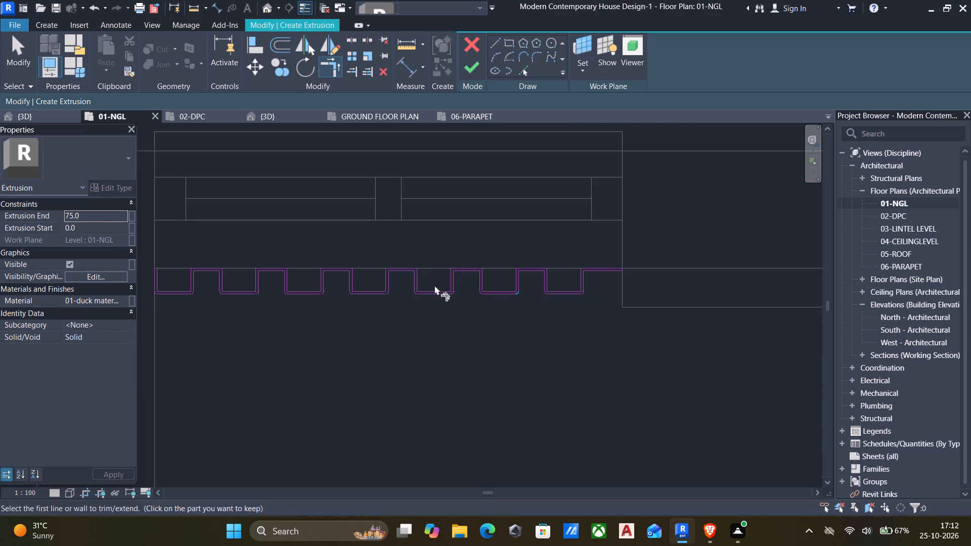
Duplicate the 01-duck material together with its assets, name the copy "01-wood material", and apply it.
left_click(124, 299)
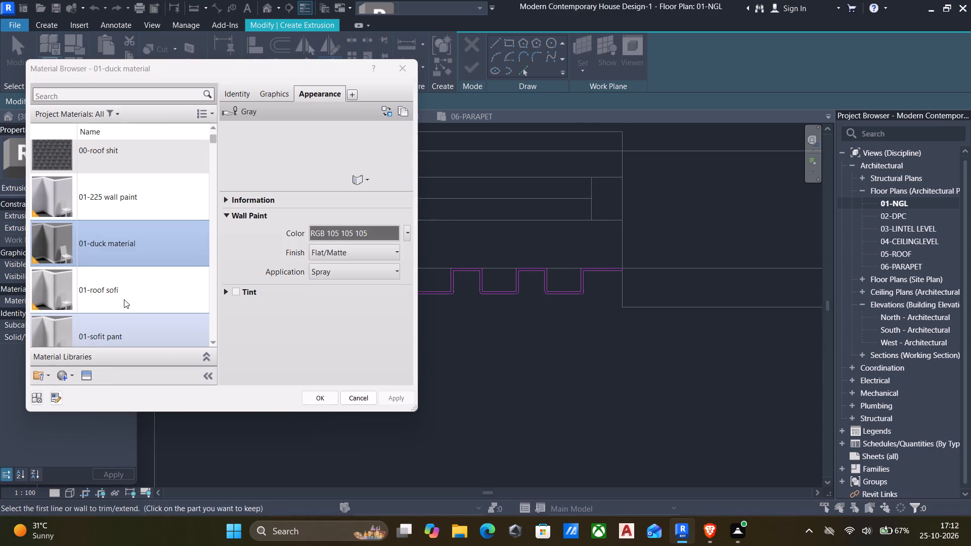
right_click(114, 251)
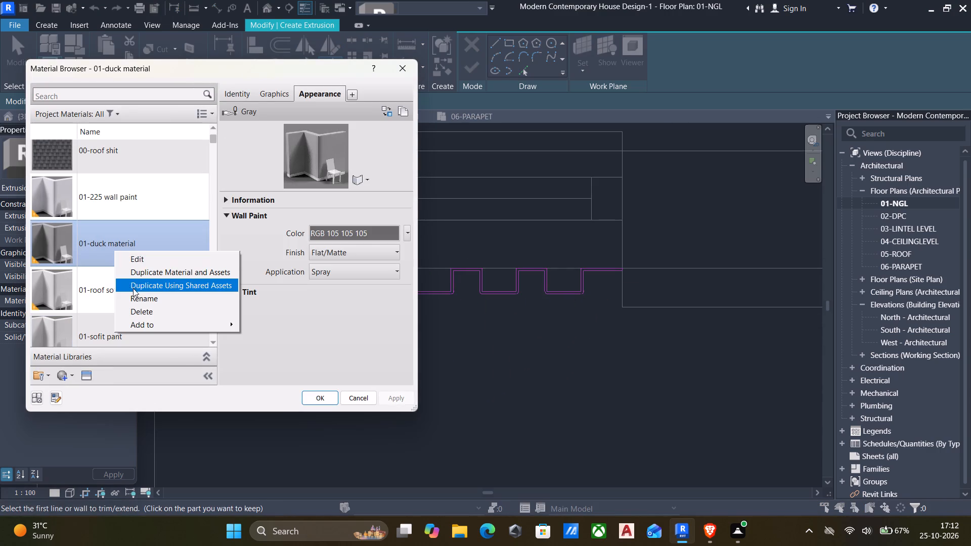
left_click(144, 276)
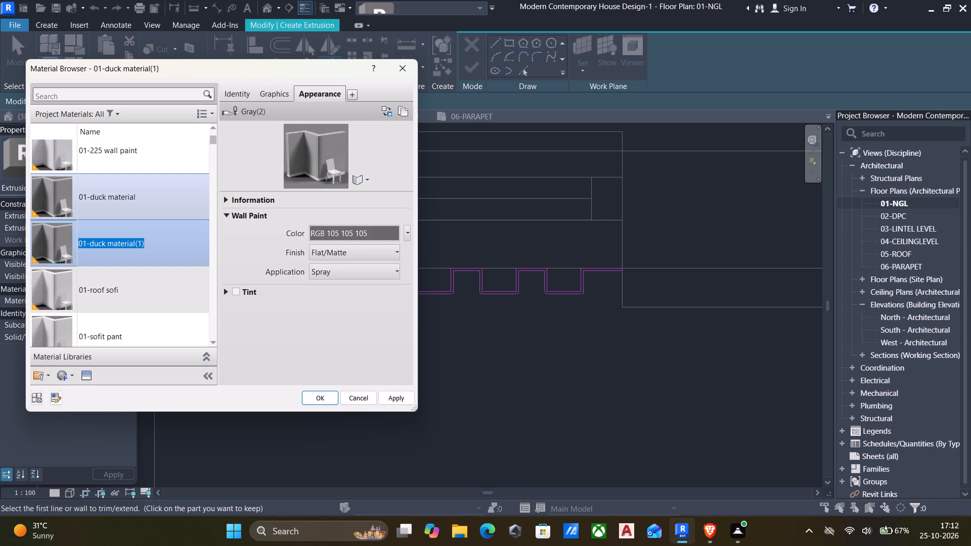
key("BackSpace")
type("01-")
type("wood ma")
type("terial")
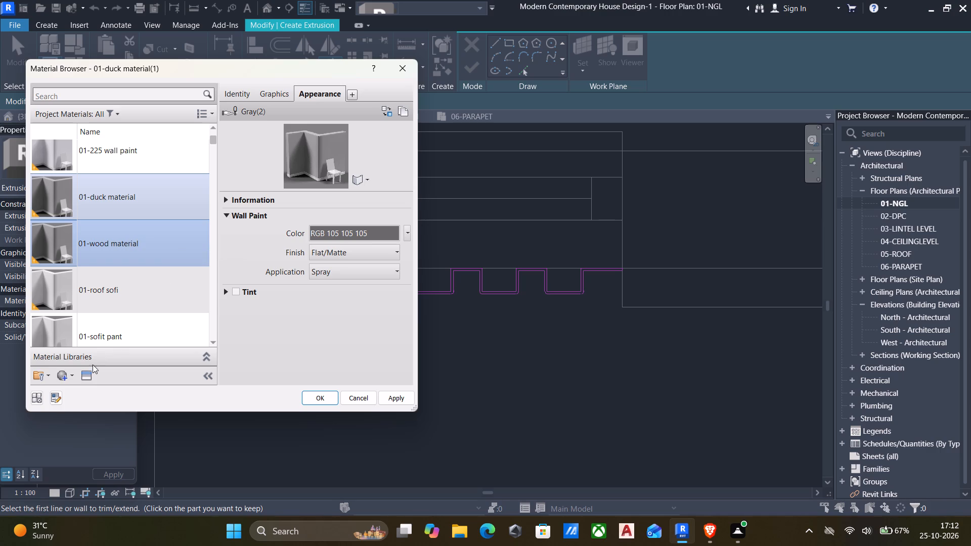
left_click(388, 401)
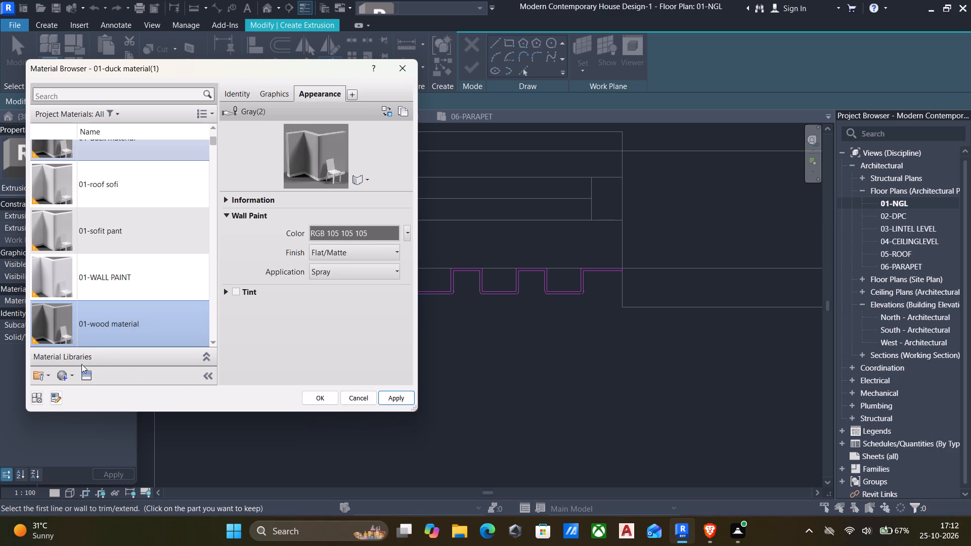
Replace the appearance of 01-wood material with the Cocobolo wood asset and assign the material to the panel extrusion.
left_click(90, 374)
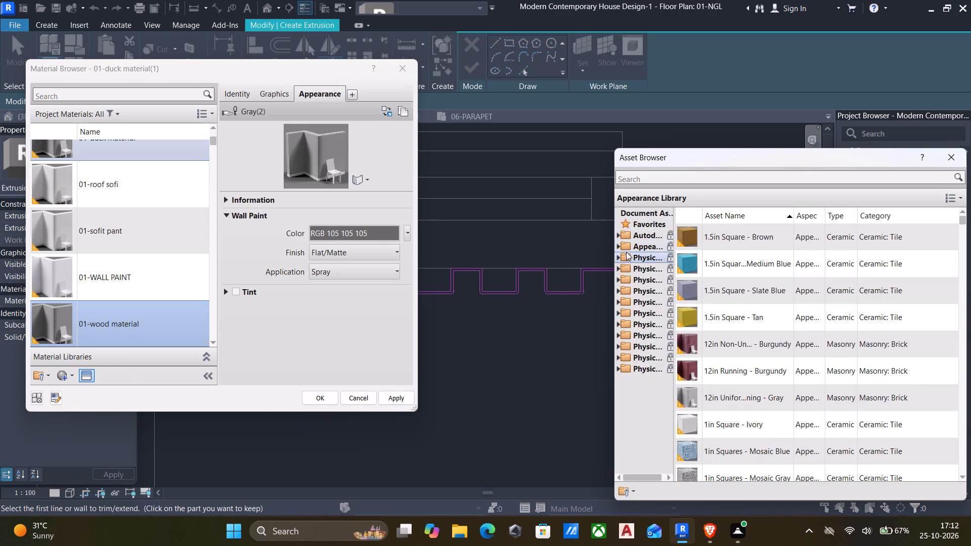
left_click(626, 245)
double_click(626, 245)
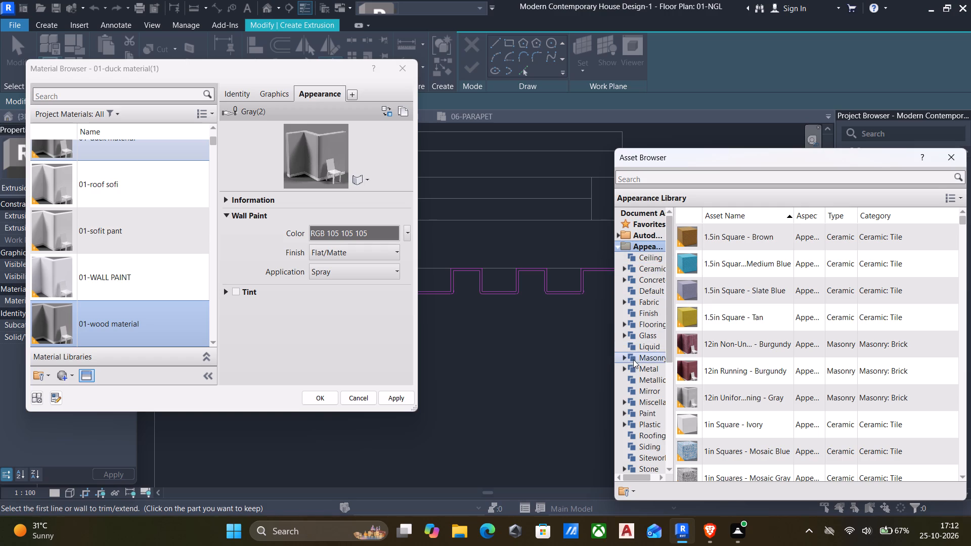
scroll(640, 366, "down", 4)
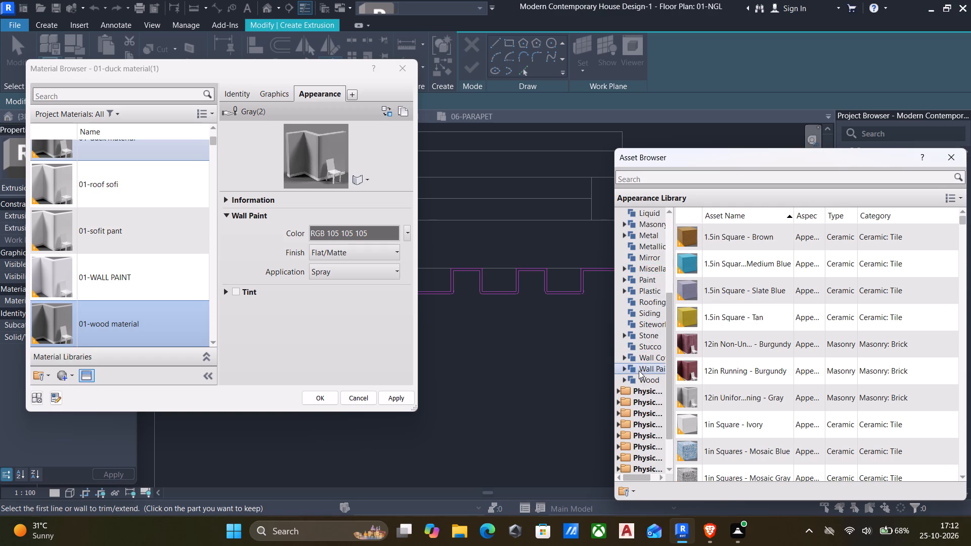
double_click(638, 374)
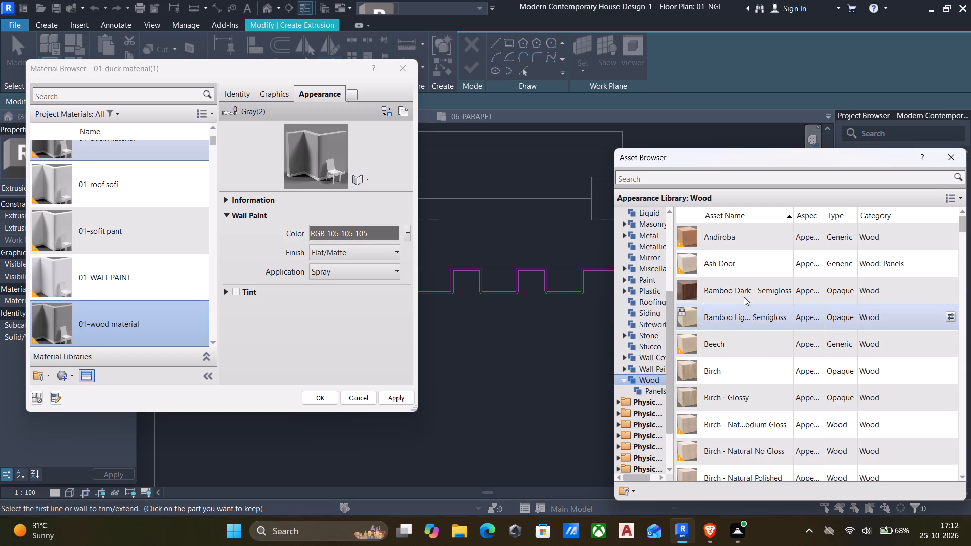
scroll(736, 290, "down", 12)
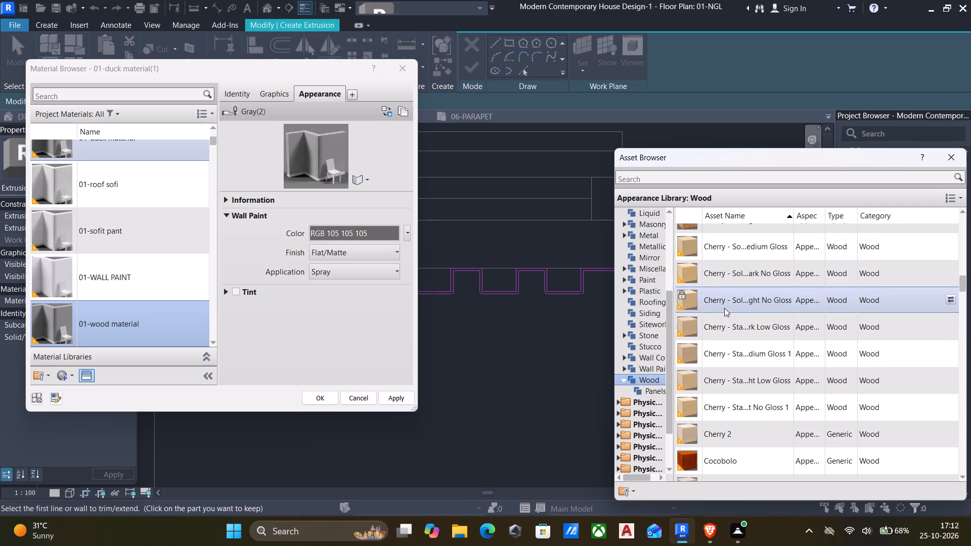
double_click(717, 463)
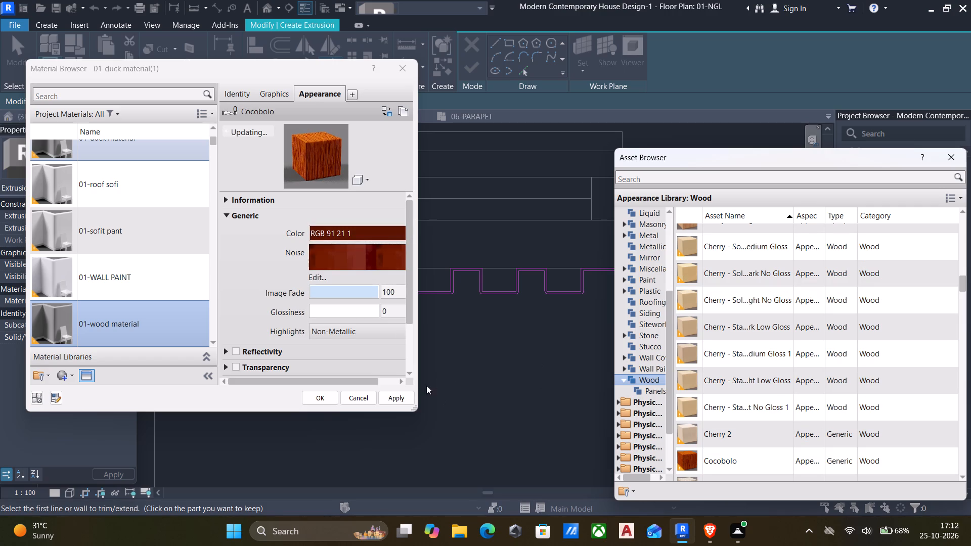
left_click(401, 398)
left_click(327, 398)
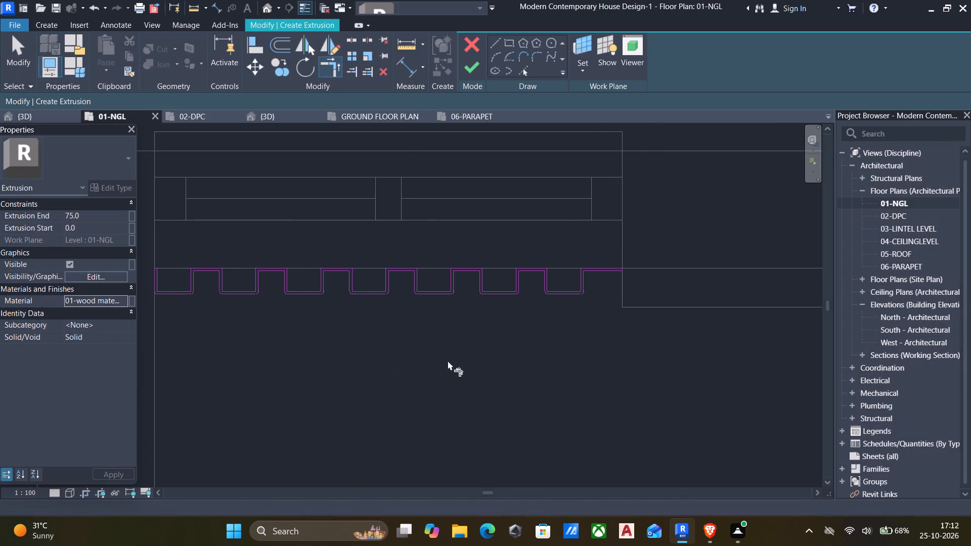
Finish the corrugated panel's extrusion sketch.
left_click(474, 68)
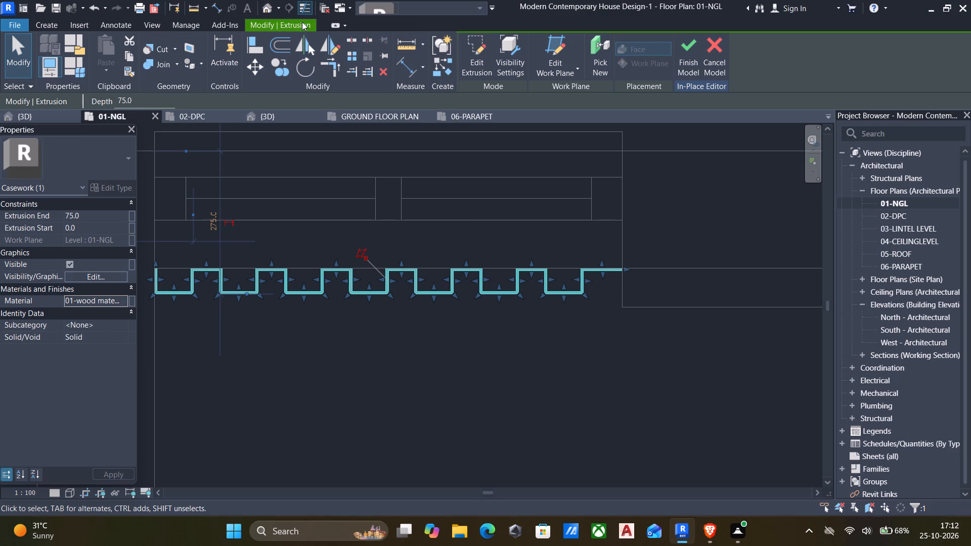
Examine the house's front and side in 3D to check the new corrugated panel extrusion.
left_click(268, 9)
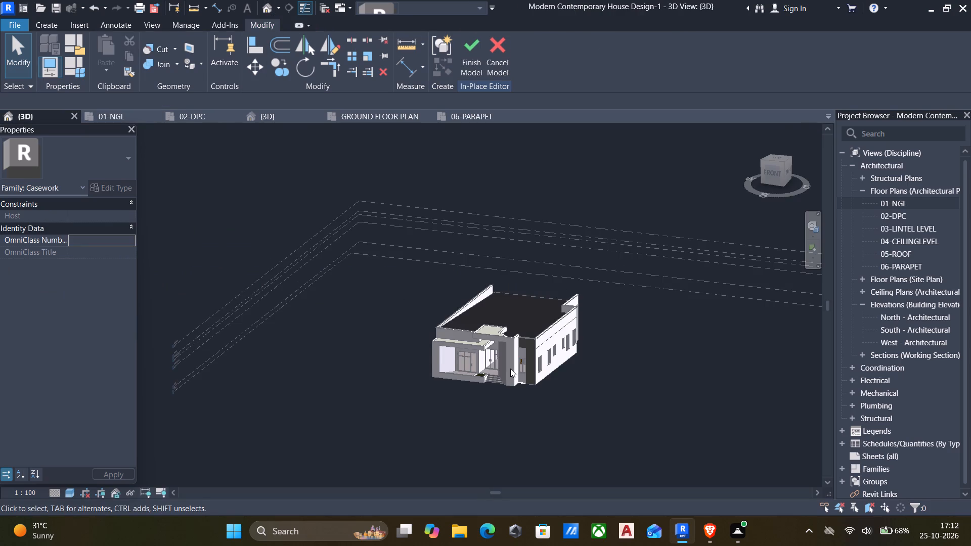
scroll(511, 369, "up", 5)
scroll(539, 311, "up", 5)
scroll(531, 388, "down", 1)
middle_click_drag(531, 388, 524, 370)
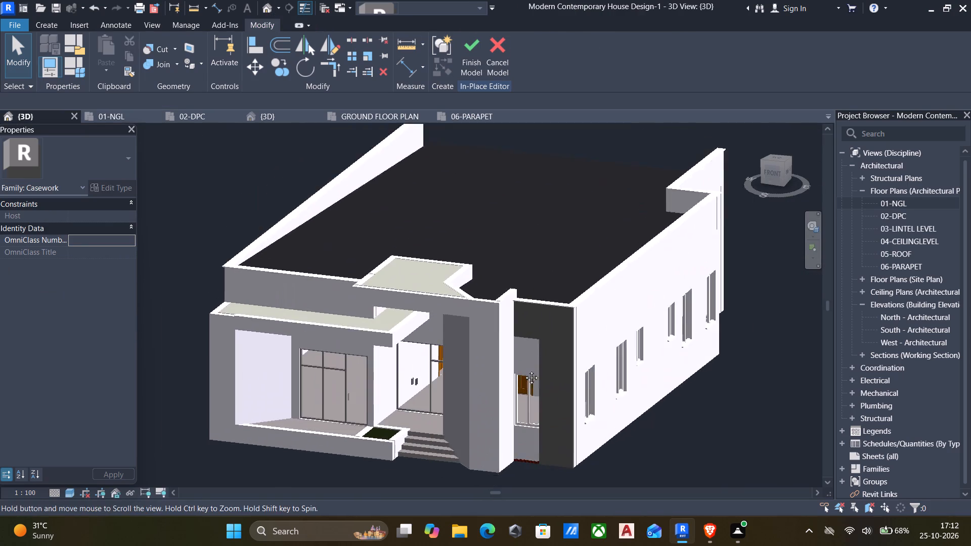
middle_click_drag(524, 370, 477, 283)
scroll(477, 283, "up", 1)
scroll(517, 304, "down", 10)
middle_click_drag(547, 317, 526, 324, "shift")
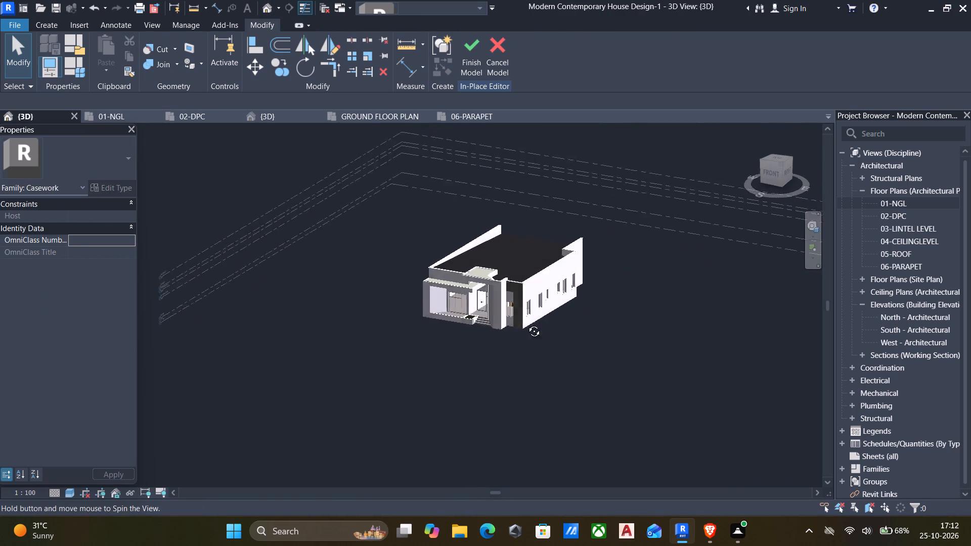
middle_click_drag(526, 324, 403, 350, "shift")
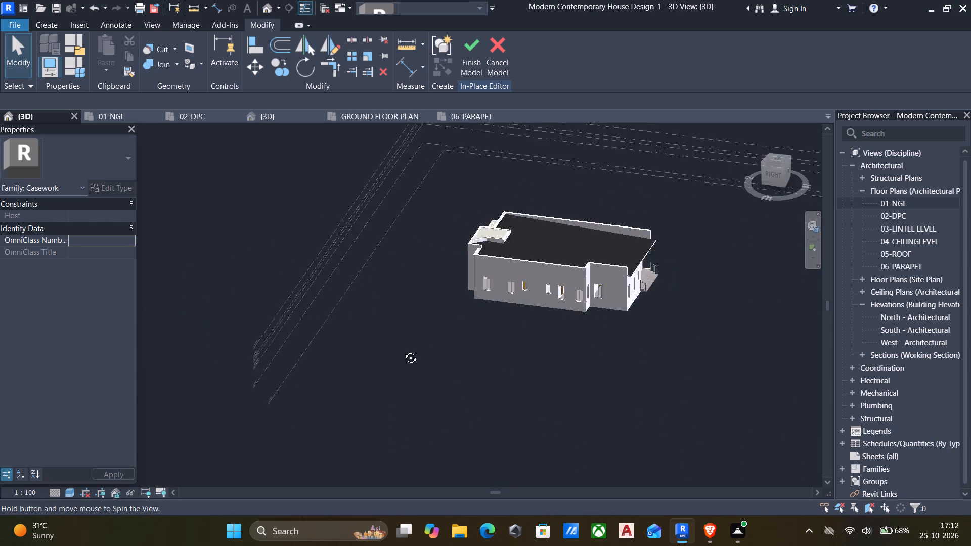
middle_click_drag(403, 350, 413, 356, "shift")
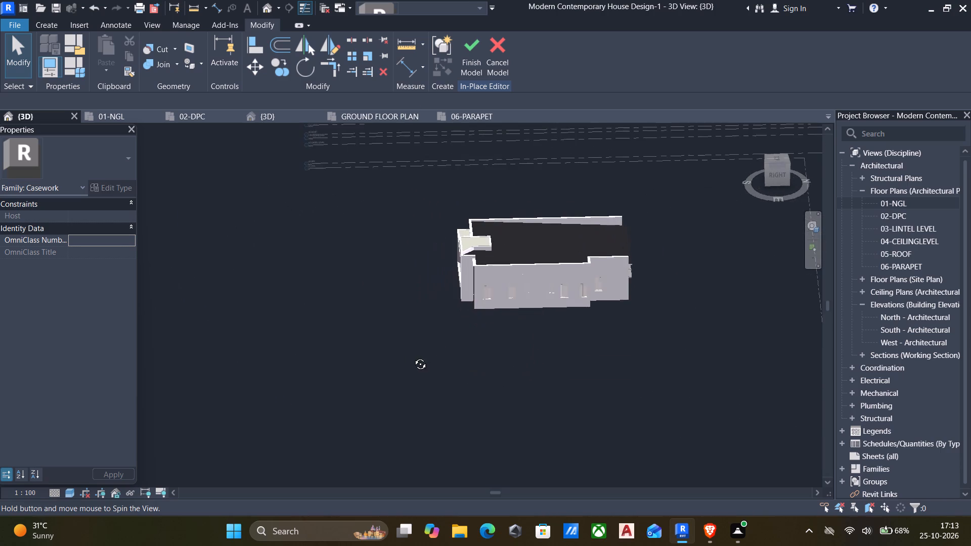
middle_click_drag(413, 356, 426, 353, "shift")
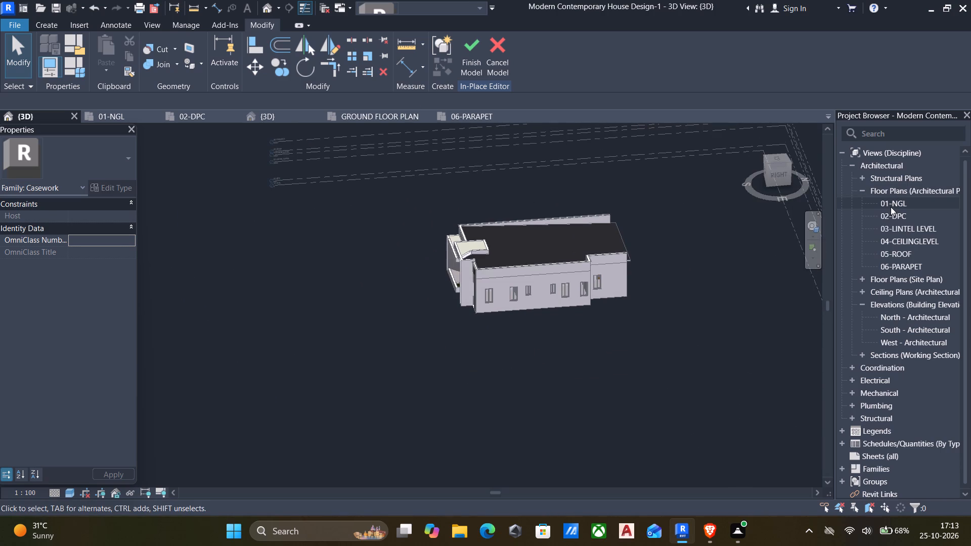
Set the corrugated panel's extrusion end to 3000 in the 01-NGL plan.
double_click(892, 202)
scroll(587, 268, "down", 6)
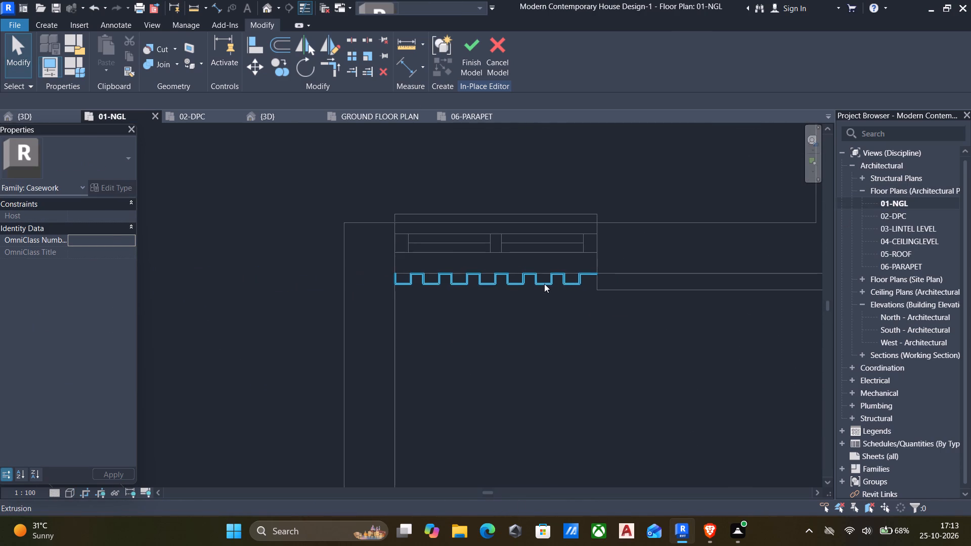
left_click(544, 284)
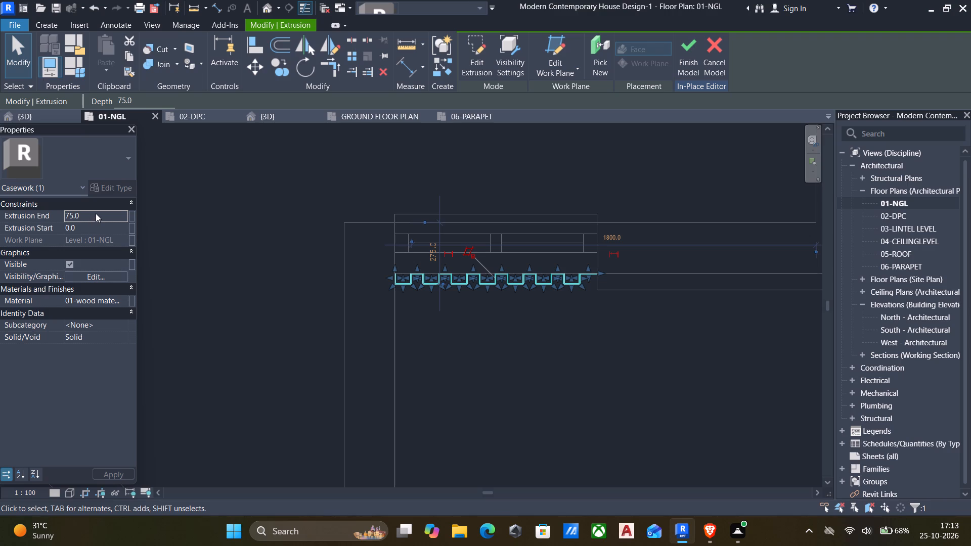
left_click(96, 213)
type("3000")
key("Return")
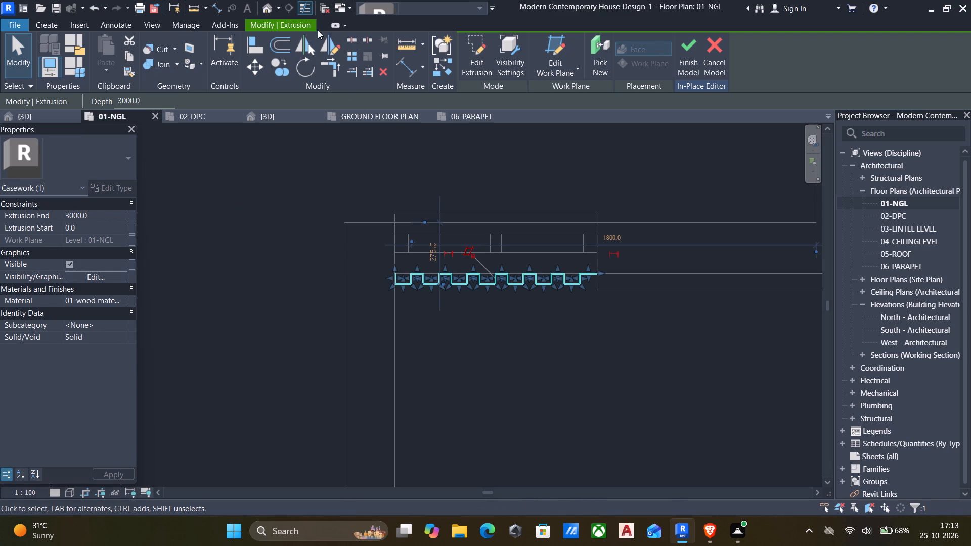
Stretch the corrugated panel's top in 3D up to the top edge of the wall recess, about 4310 mm high.
left_click(270, 9)
scroll(382, 256, "down", 3)
middle_click_drag(381, 264, 422, 239, "shift")
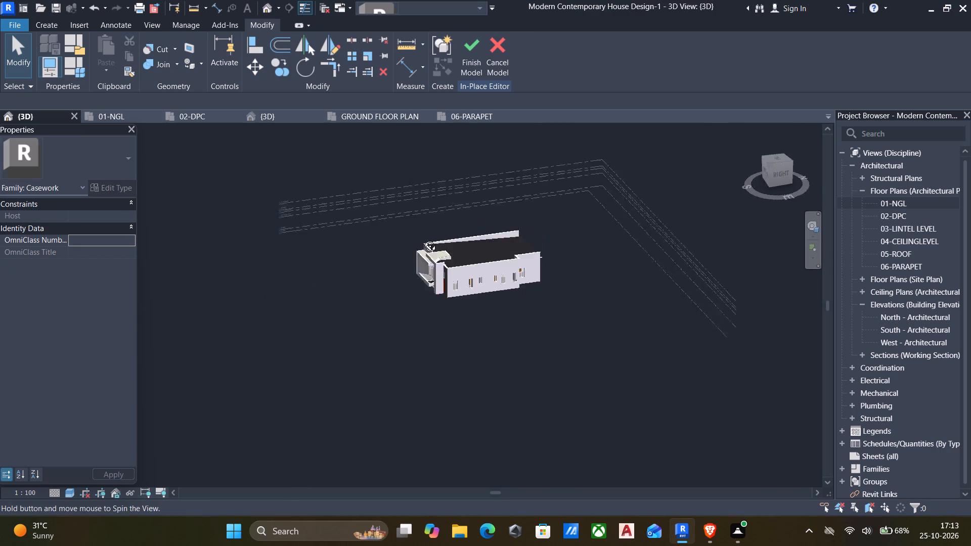
middle_click_drag(422, 239, 474, 231, "shift")
scroll(462, 320, "up", 5)
scroll(443, 237, "up", 6)
scroll(500, 308, "up", 5)
scroll(447, 237, "up", 5)
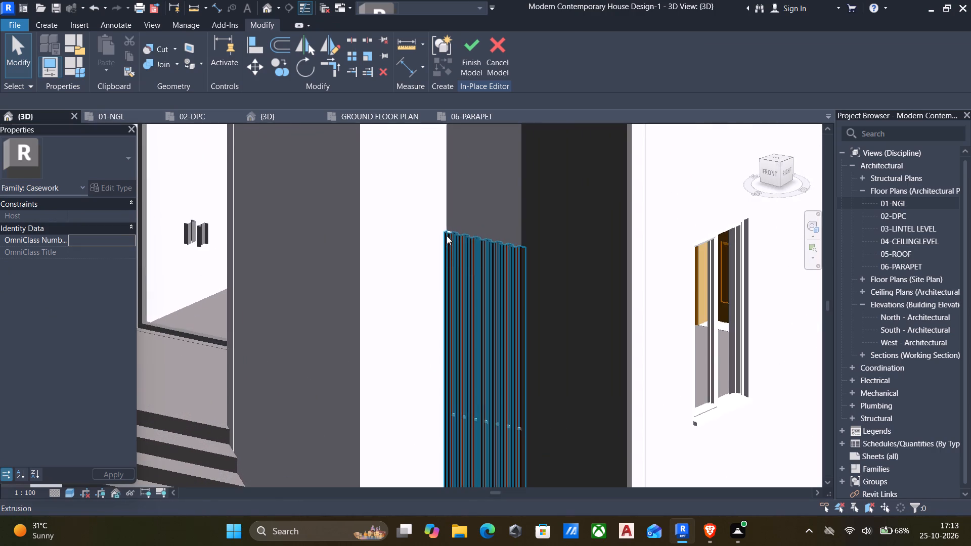
scroll(477, 259, "down", 5)
key("Escape")
scroll(475, 250, "up", 3)
left_click(475, 250)
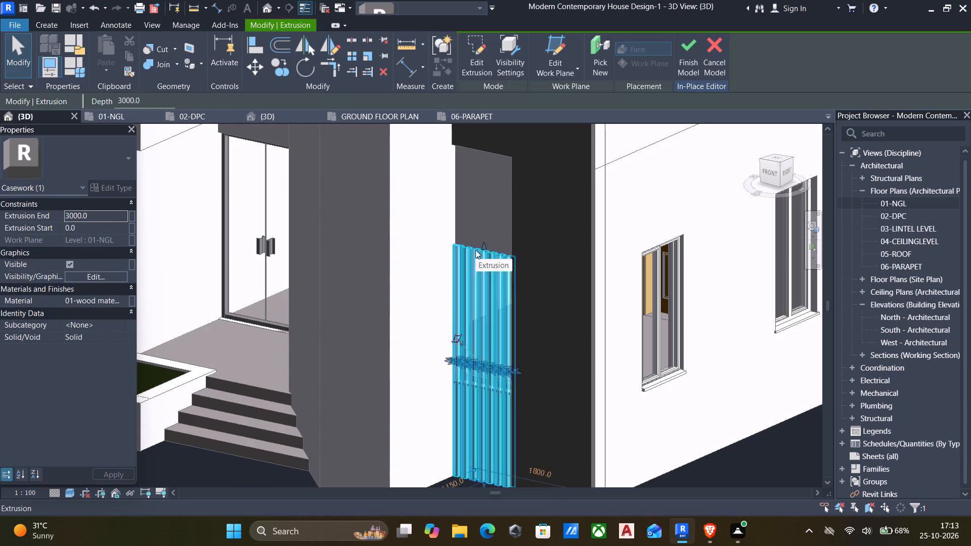
left_click_drag(484, 242, 487, 154)
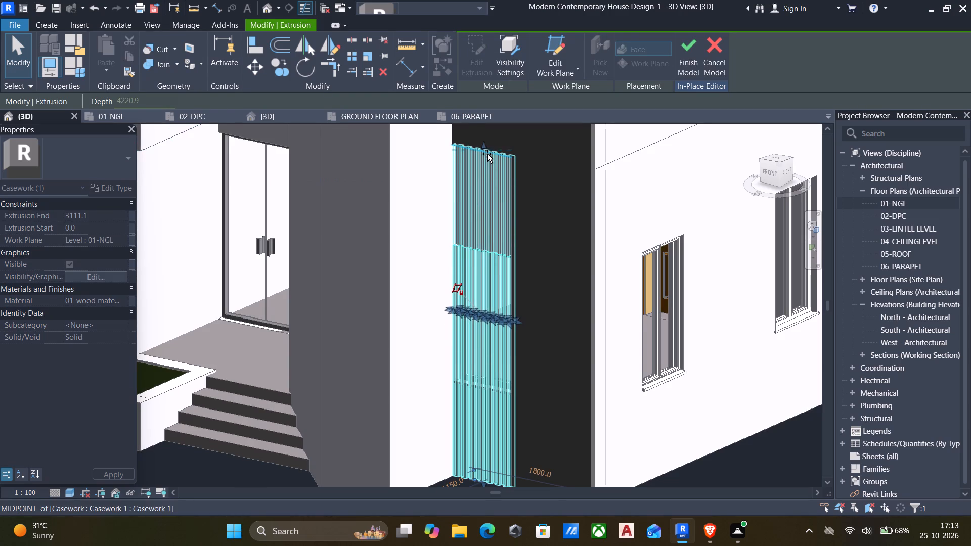
left_click_drag(487, 154, 487, 153)
key("Escape")
Create a 75 mm deep rectangular void extrusion about 830 mm wide over the wood panel, using the dark wall's front face as work plane.
scroll(481, 314, "down", 5)
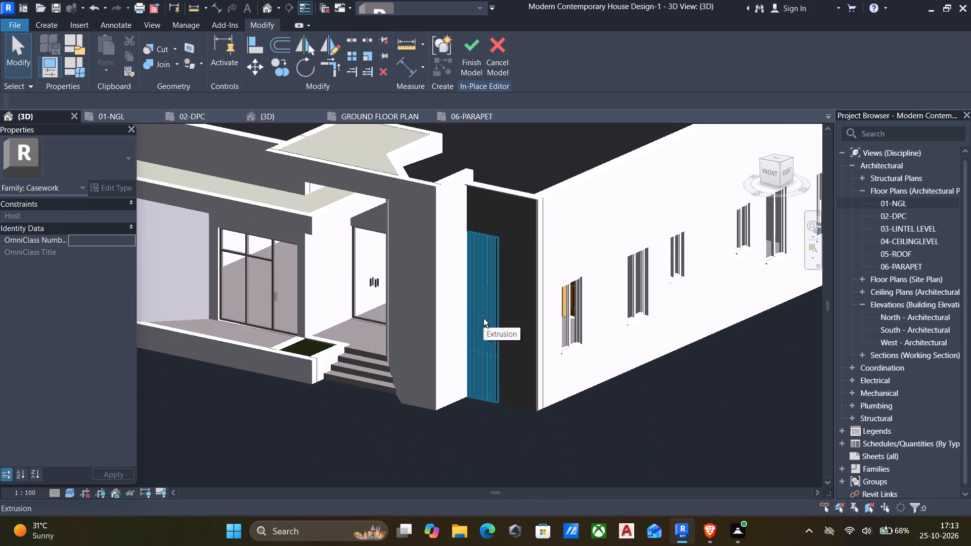
middle_click_drag(484, 318, 515, 306, "shift")
scroll(474, 298, "down", 5)
middle_click_drag(469, 301, 361, 227)
scroll(364, 226, "up", 5)
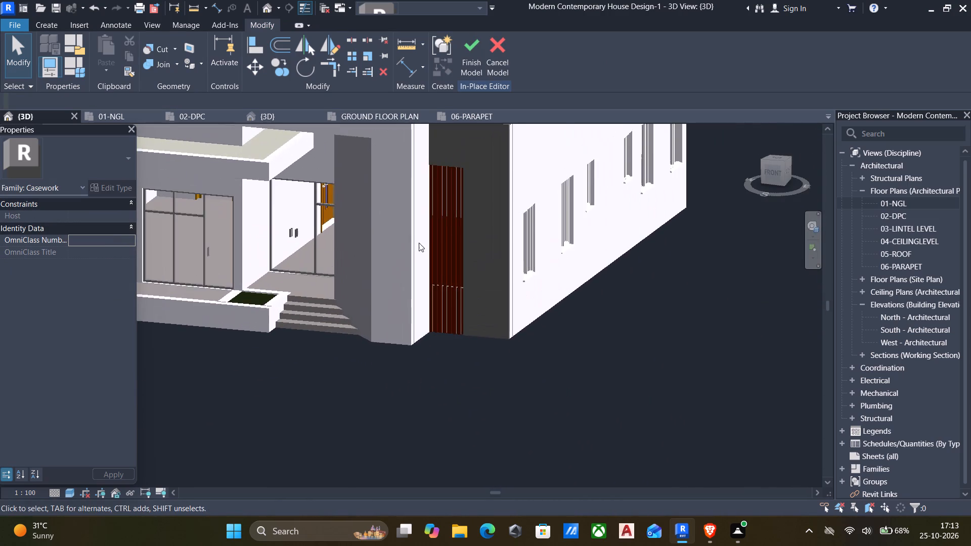
scroll(444, 247, "up", 3)
left_click(49, 27)
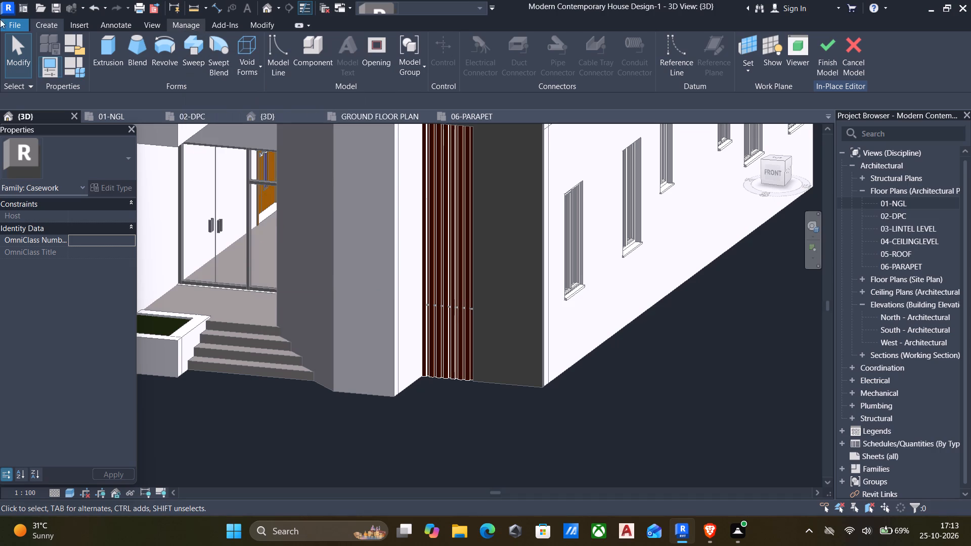
left_click(248, 48)
left_click(265, 81)
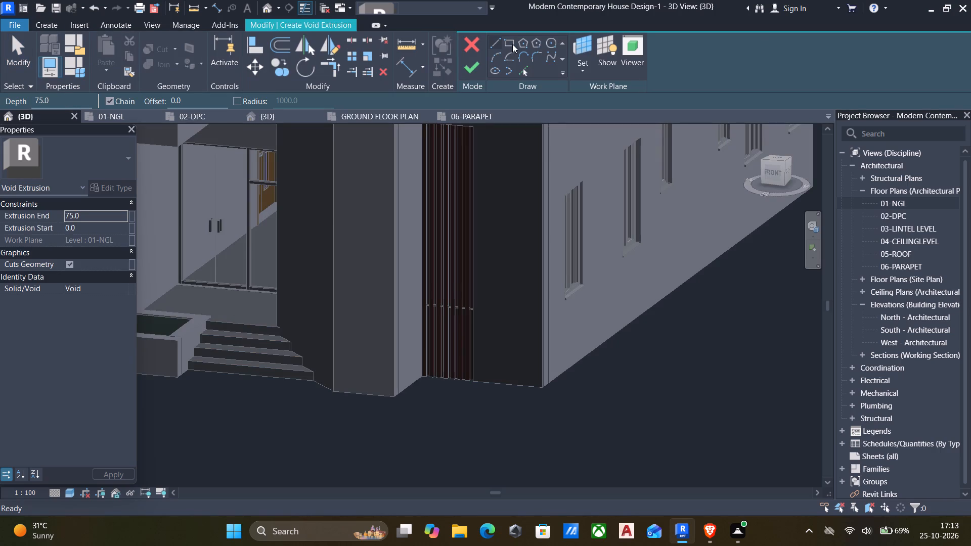
left_click(575, 65)
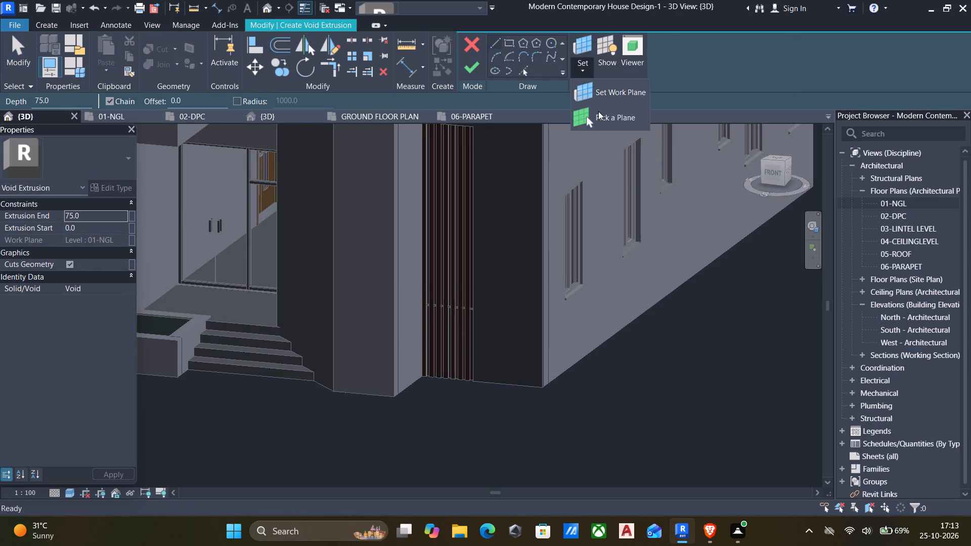
left_click(599, 117)
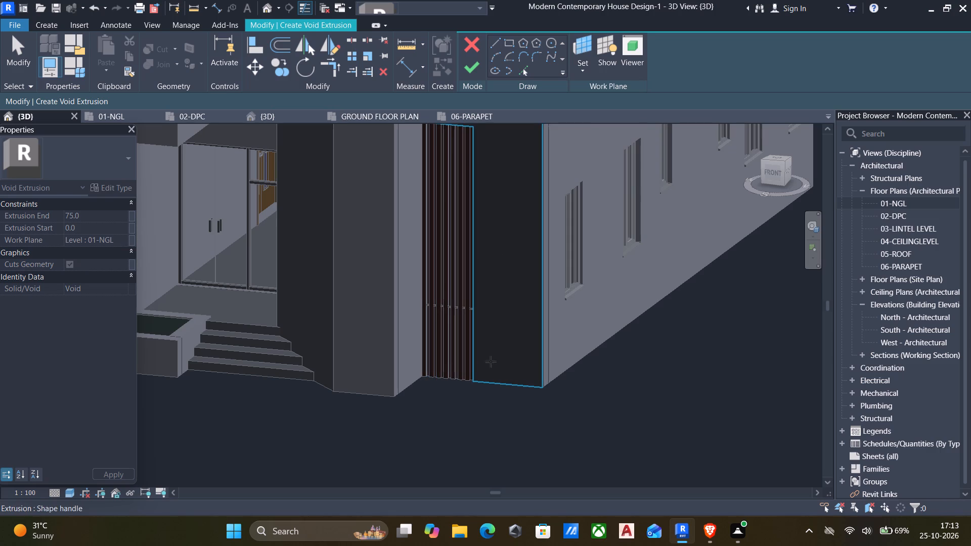
left_click(538, 326)
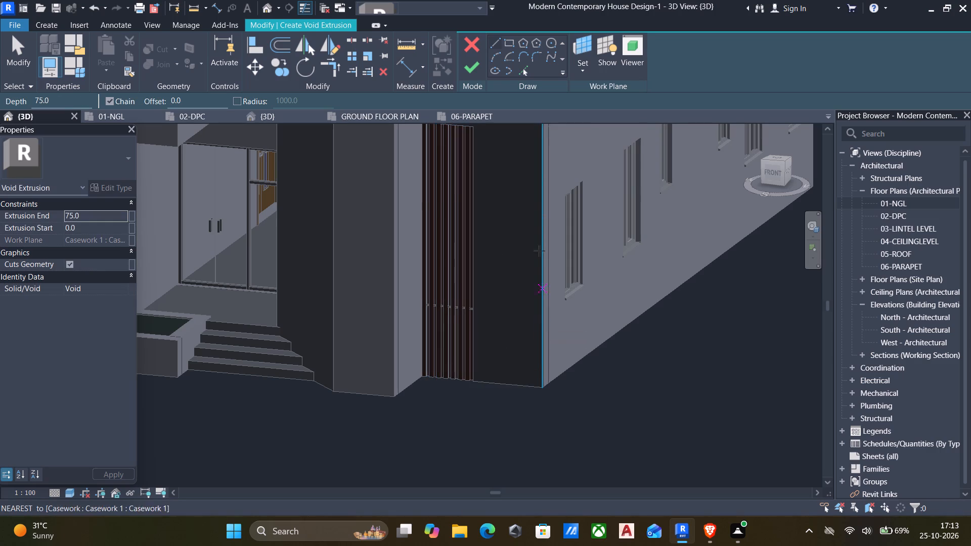
left_click(510, 42)
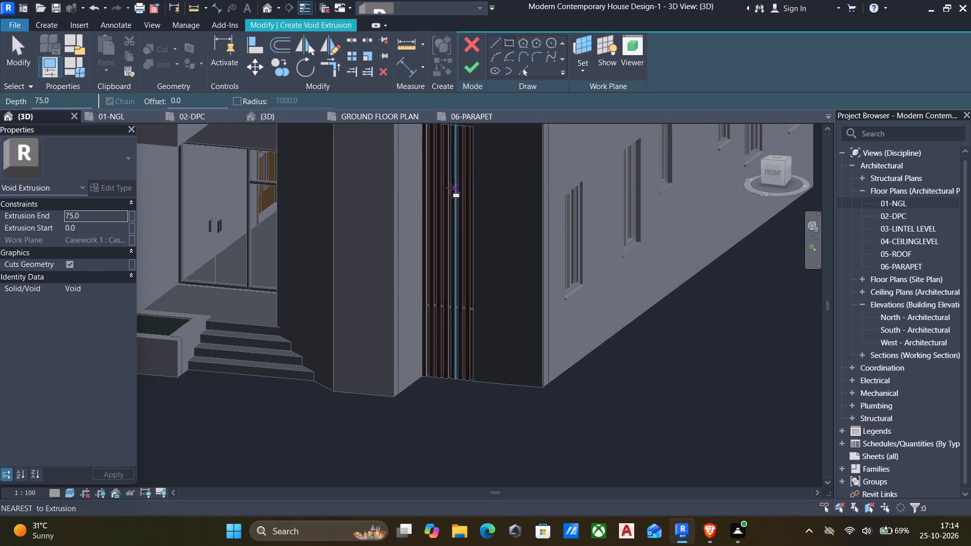
left_click(424, 166)
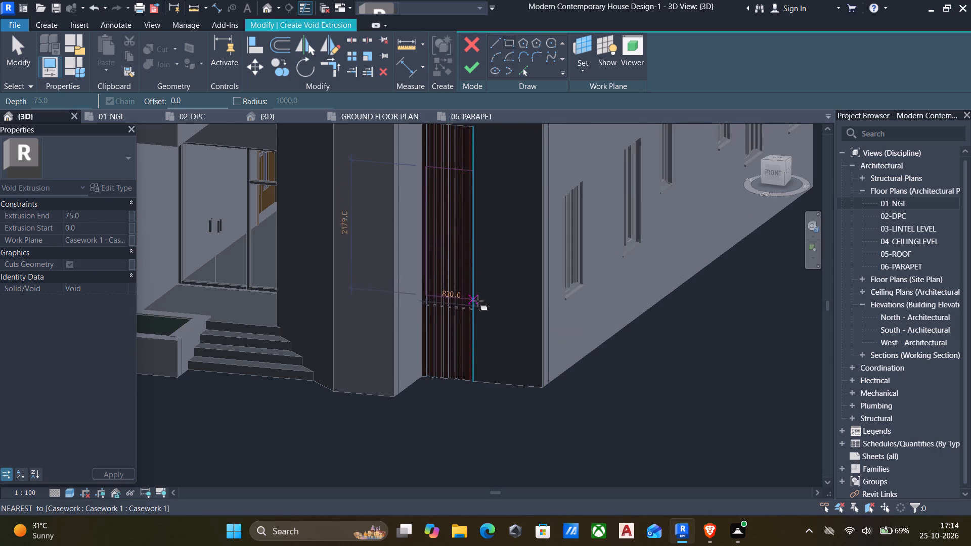
left_click(478, 308)
key("Escape")
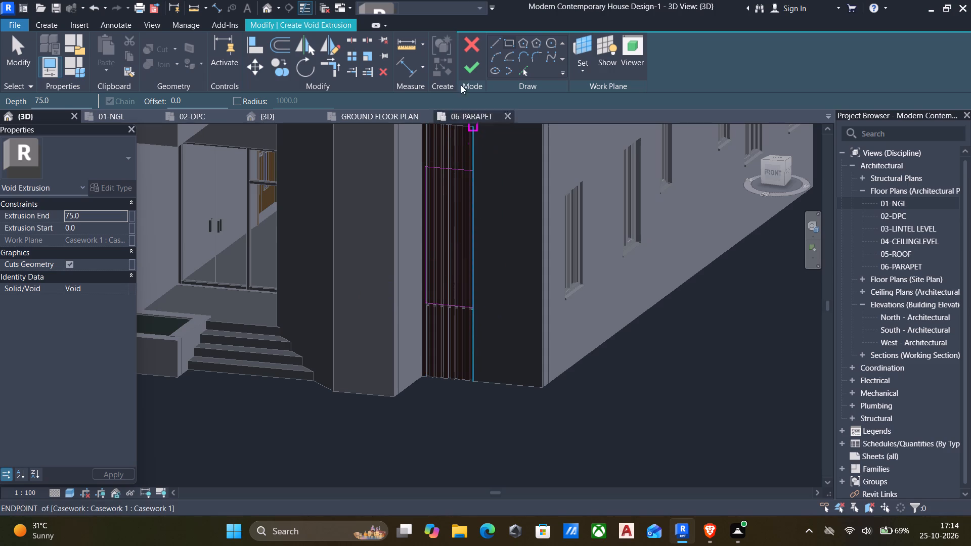
left_click(464, 69)
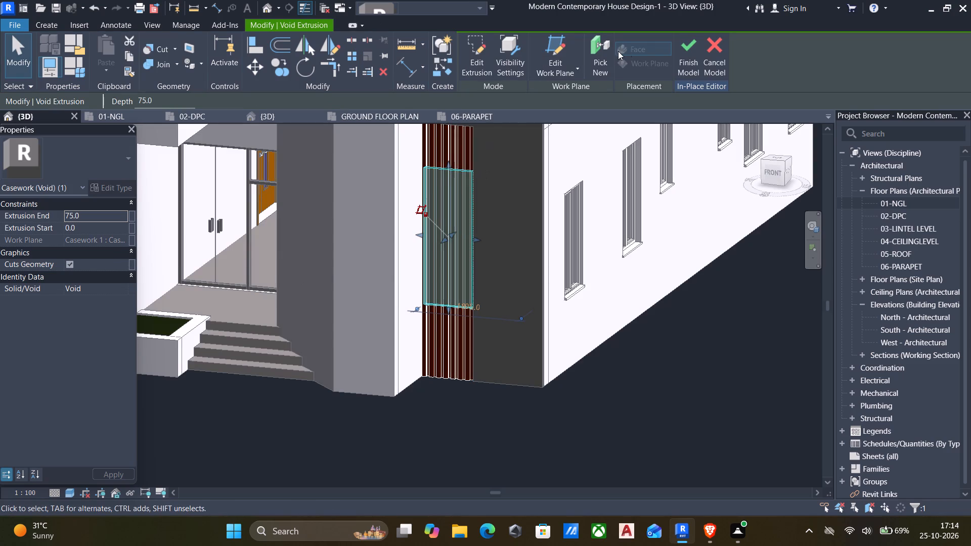
key("Escape")
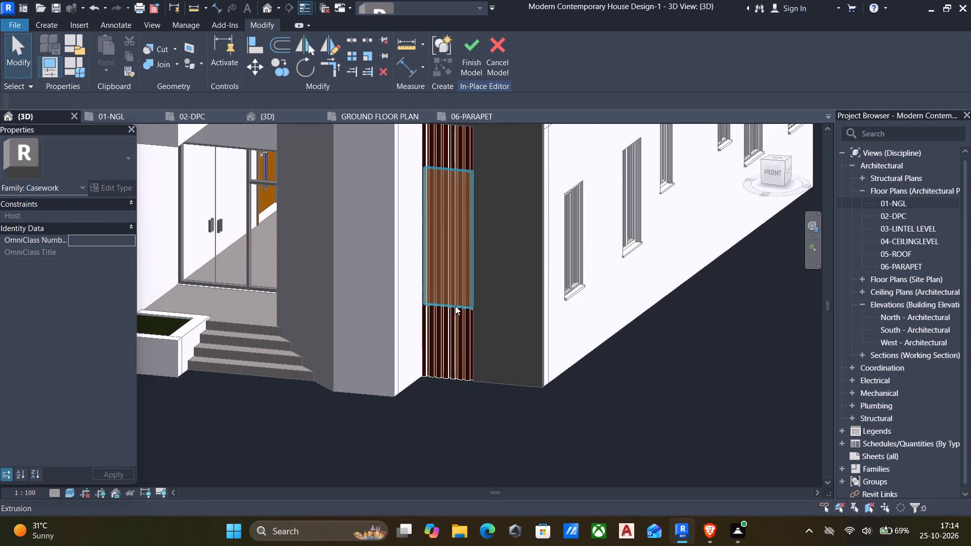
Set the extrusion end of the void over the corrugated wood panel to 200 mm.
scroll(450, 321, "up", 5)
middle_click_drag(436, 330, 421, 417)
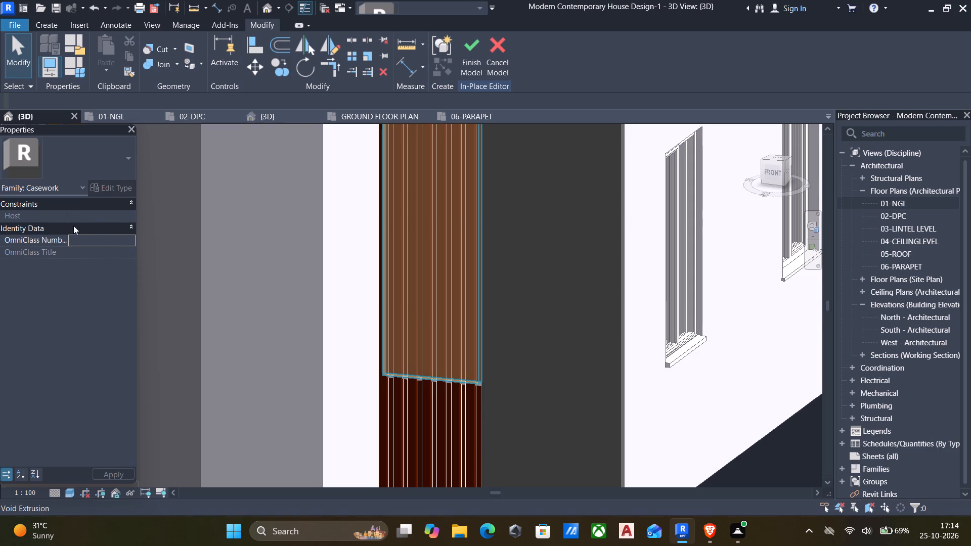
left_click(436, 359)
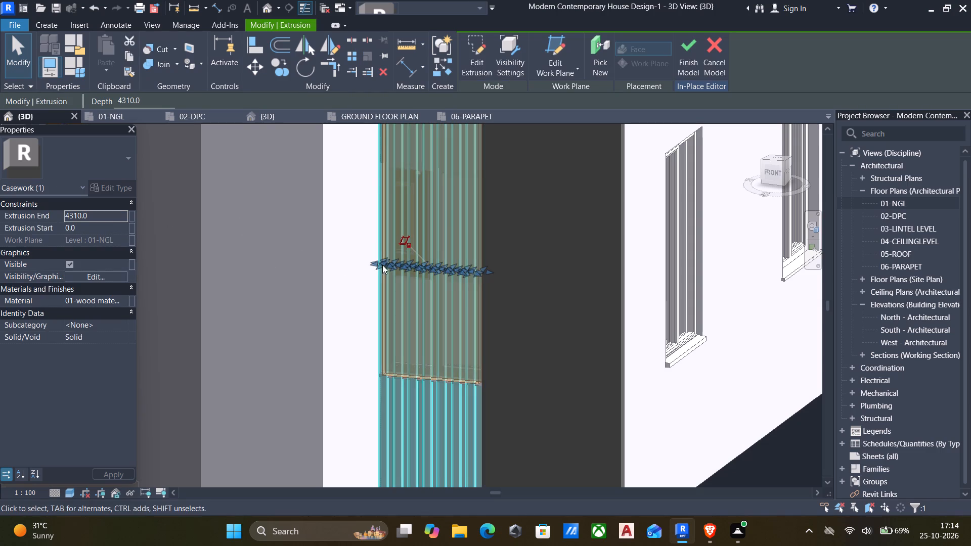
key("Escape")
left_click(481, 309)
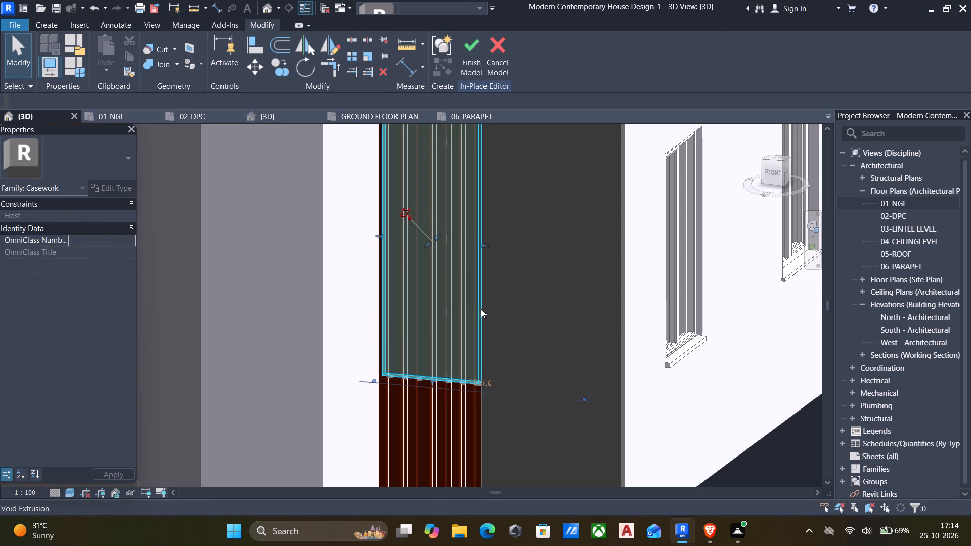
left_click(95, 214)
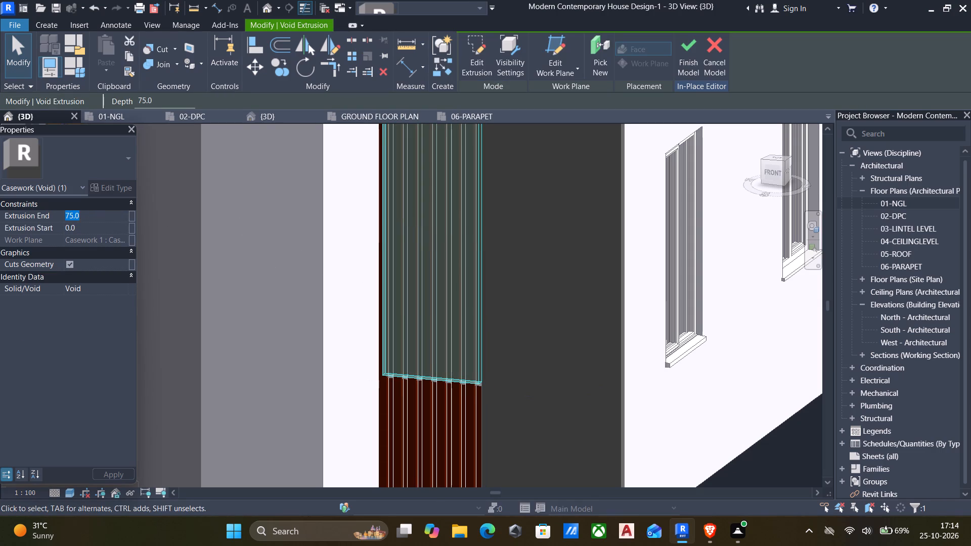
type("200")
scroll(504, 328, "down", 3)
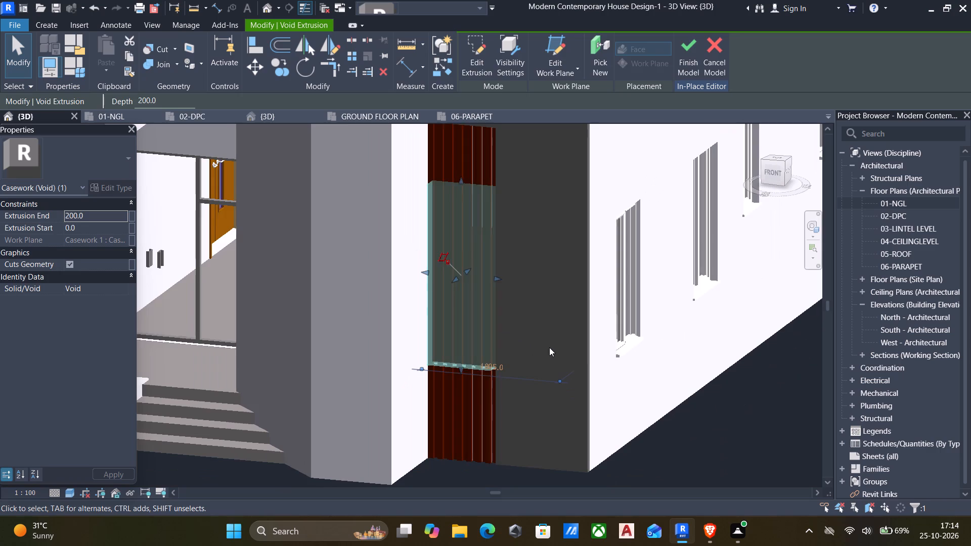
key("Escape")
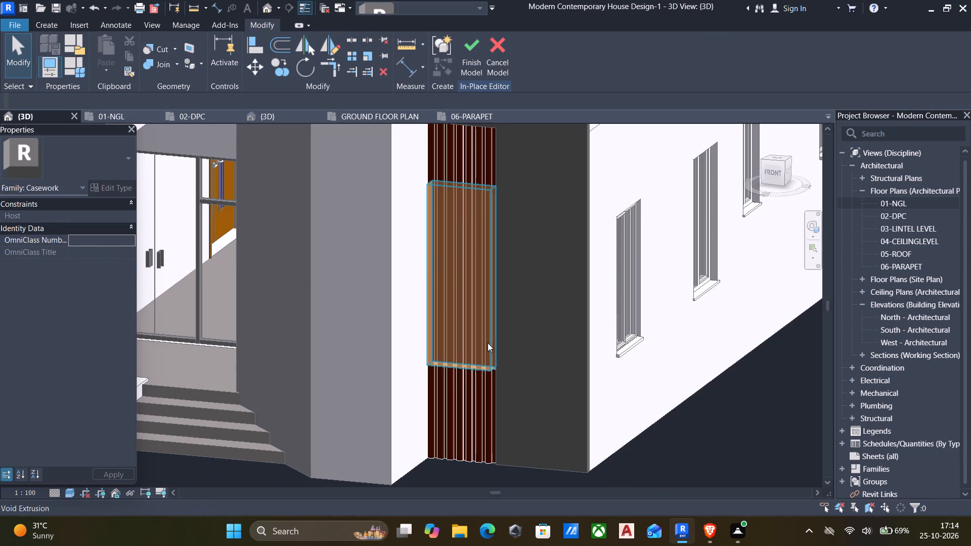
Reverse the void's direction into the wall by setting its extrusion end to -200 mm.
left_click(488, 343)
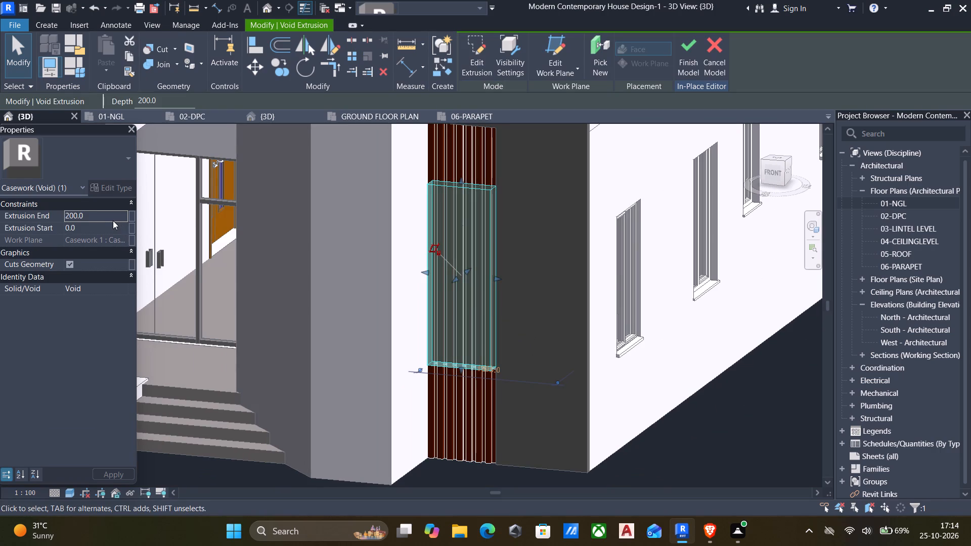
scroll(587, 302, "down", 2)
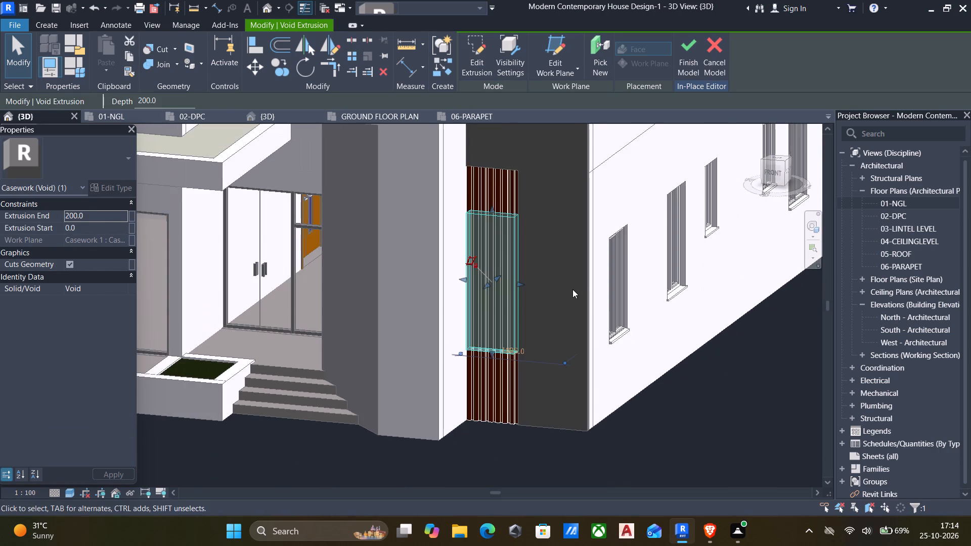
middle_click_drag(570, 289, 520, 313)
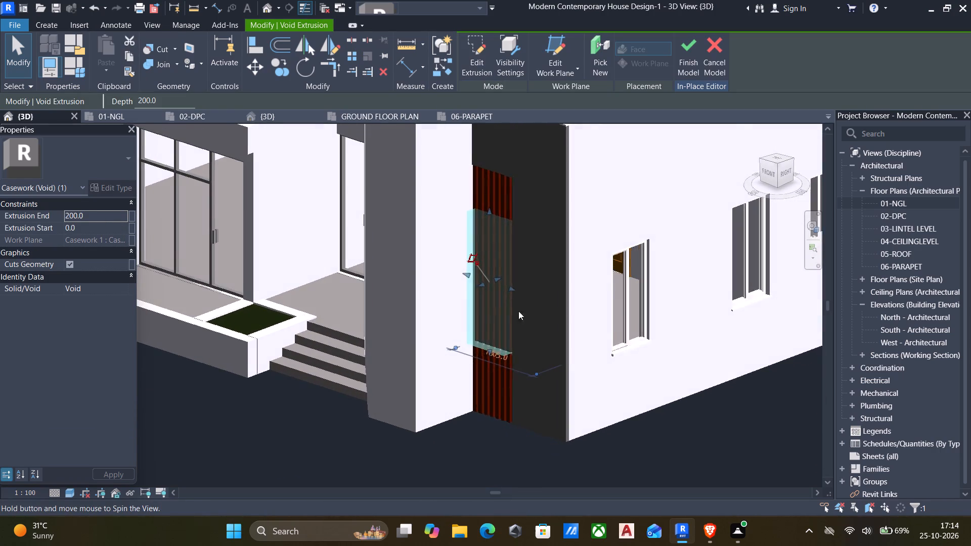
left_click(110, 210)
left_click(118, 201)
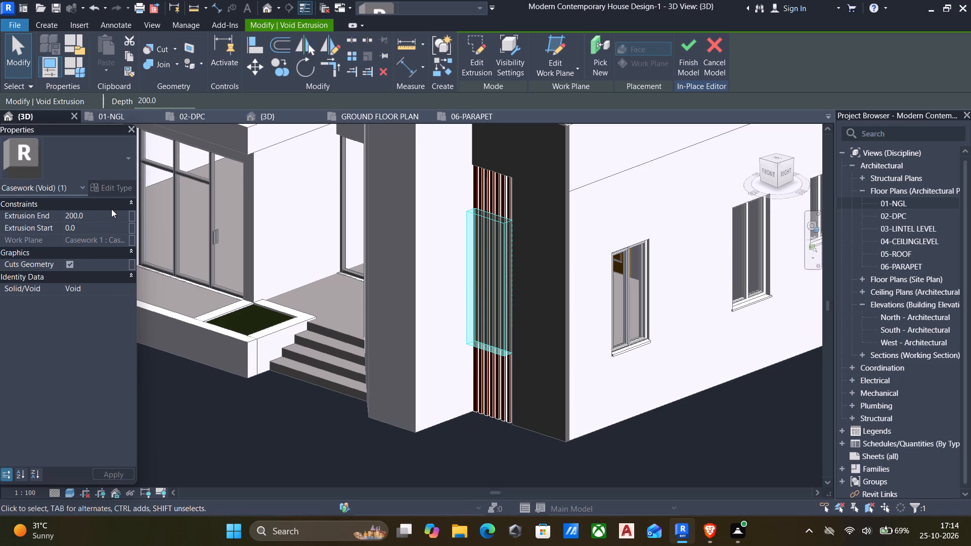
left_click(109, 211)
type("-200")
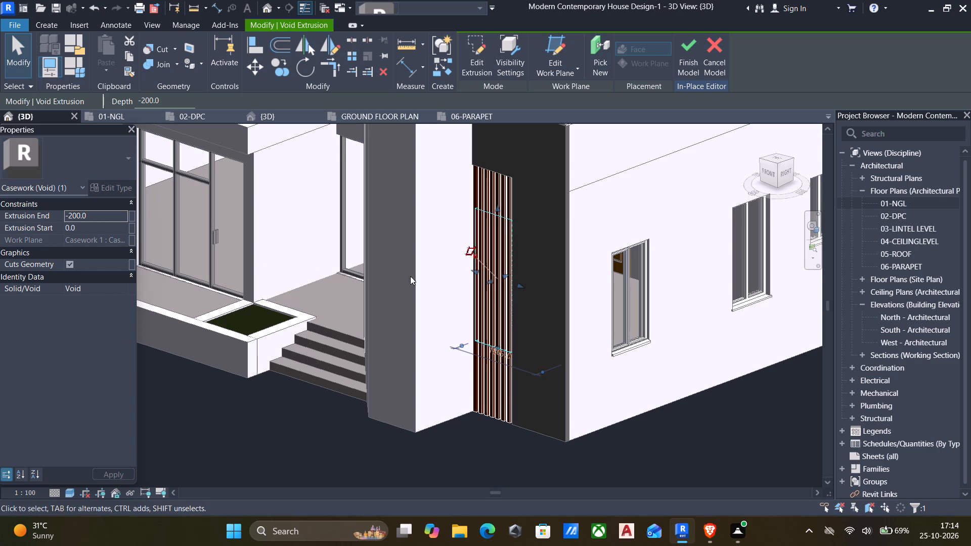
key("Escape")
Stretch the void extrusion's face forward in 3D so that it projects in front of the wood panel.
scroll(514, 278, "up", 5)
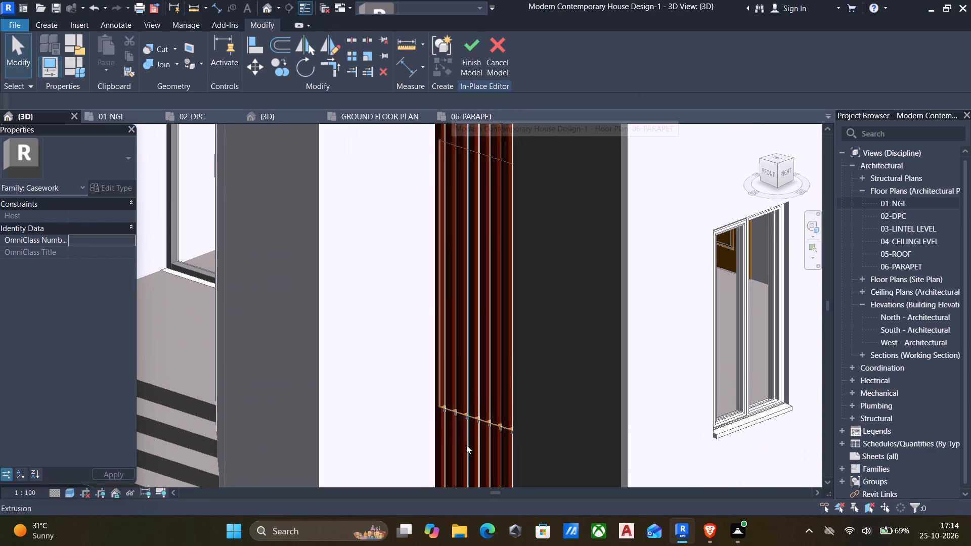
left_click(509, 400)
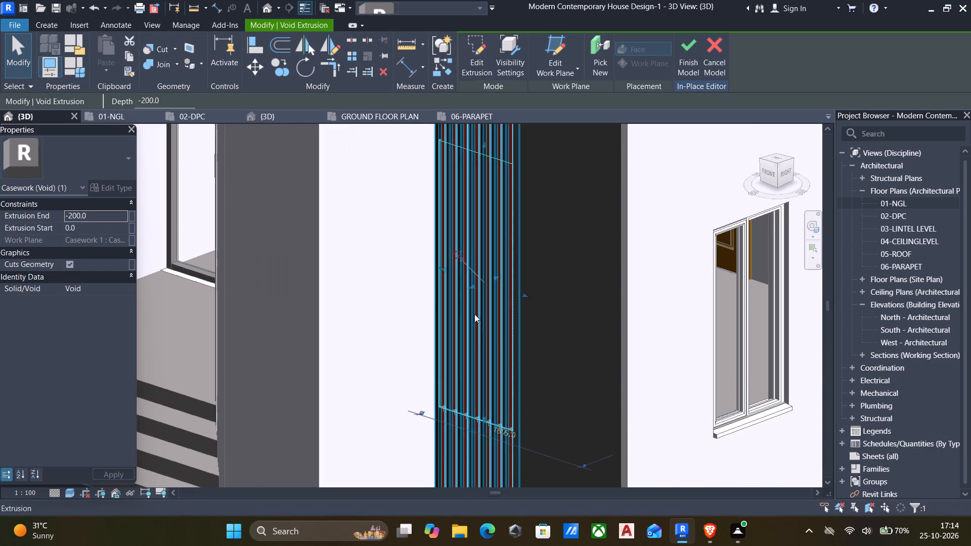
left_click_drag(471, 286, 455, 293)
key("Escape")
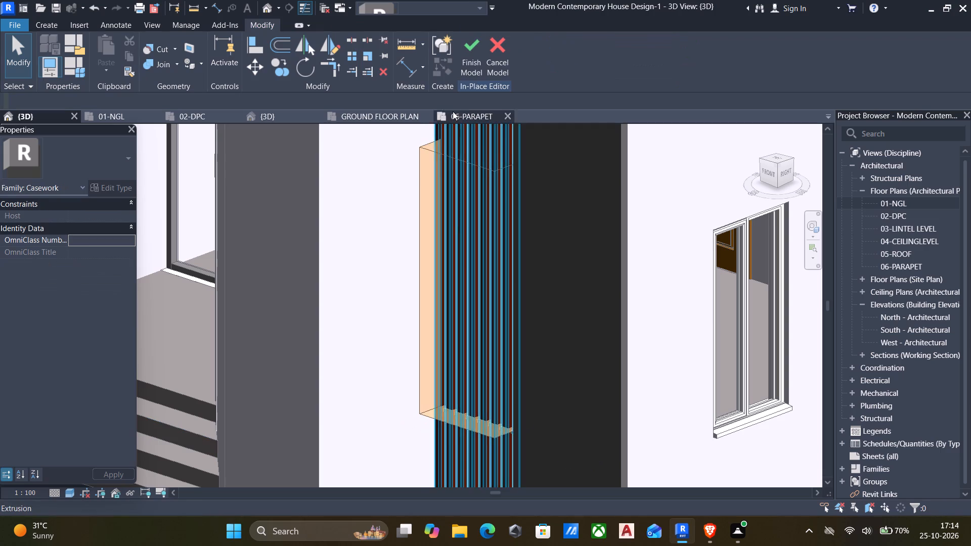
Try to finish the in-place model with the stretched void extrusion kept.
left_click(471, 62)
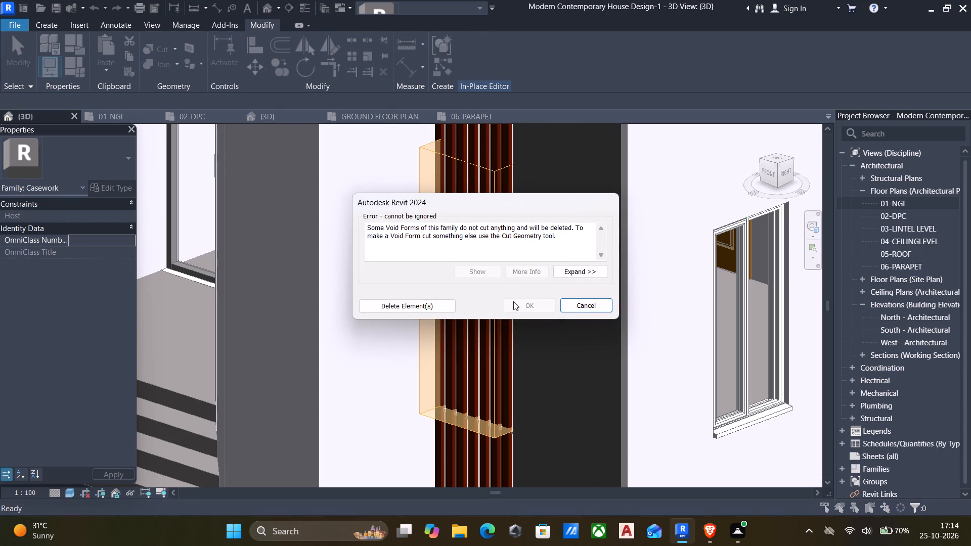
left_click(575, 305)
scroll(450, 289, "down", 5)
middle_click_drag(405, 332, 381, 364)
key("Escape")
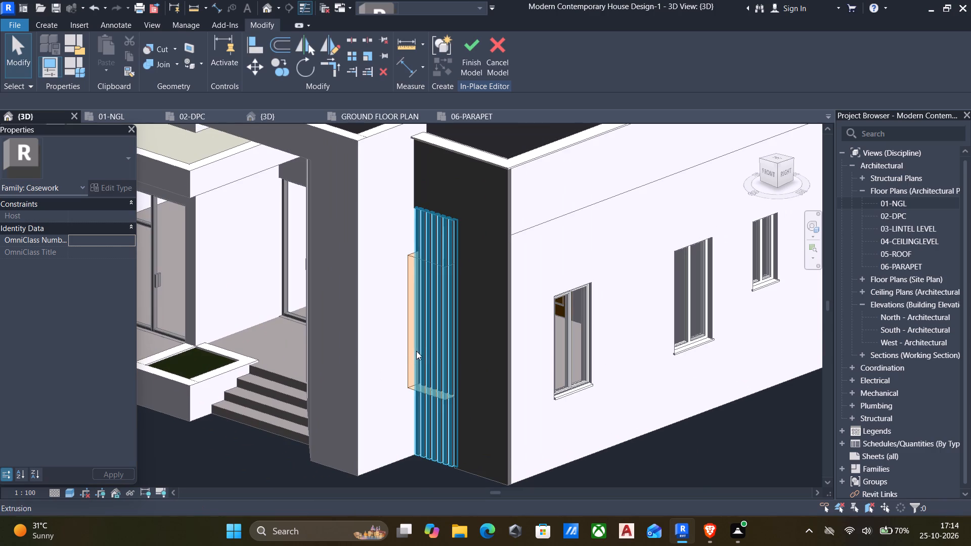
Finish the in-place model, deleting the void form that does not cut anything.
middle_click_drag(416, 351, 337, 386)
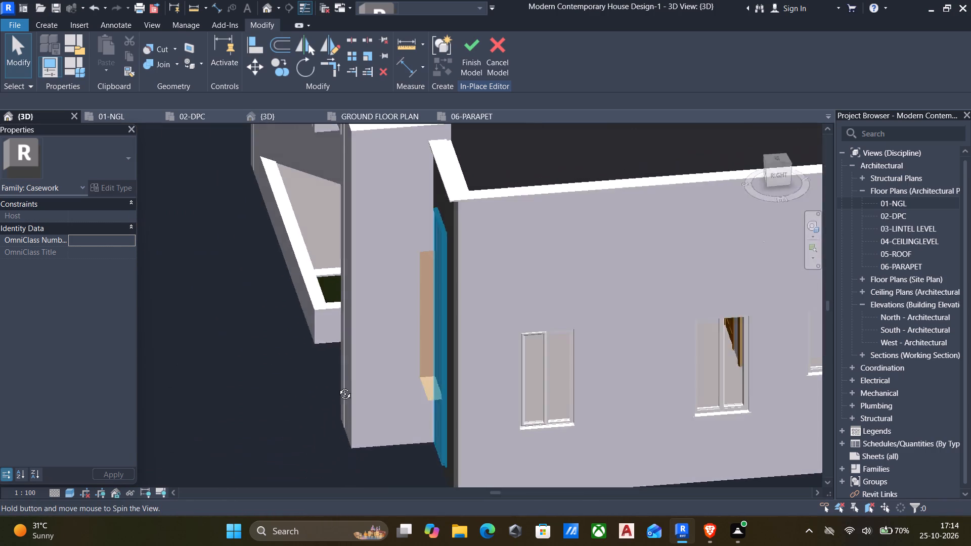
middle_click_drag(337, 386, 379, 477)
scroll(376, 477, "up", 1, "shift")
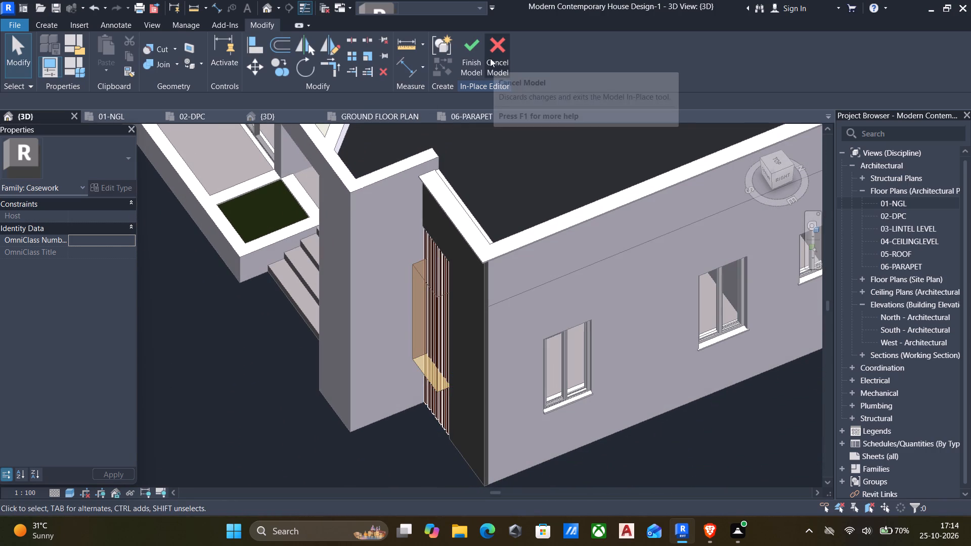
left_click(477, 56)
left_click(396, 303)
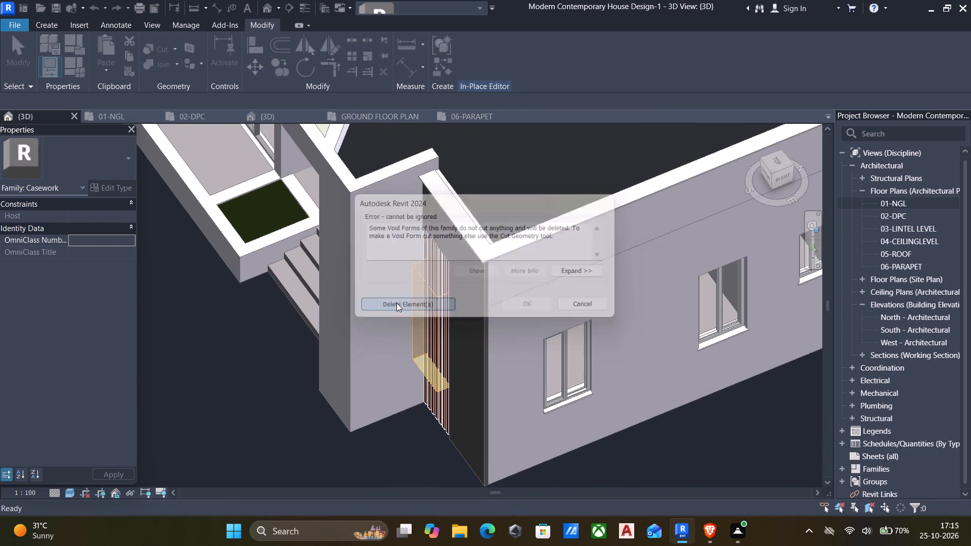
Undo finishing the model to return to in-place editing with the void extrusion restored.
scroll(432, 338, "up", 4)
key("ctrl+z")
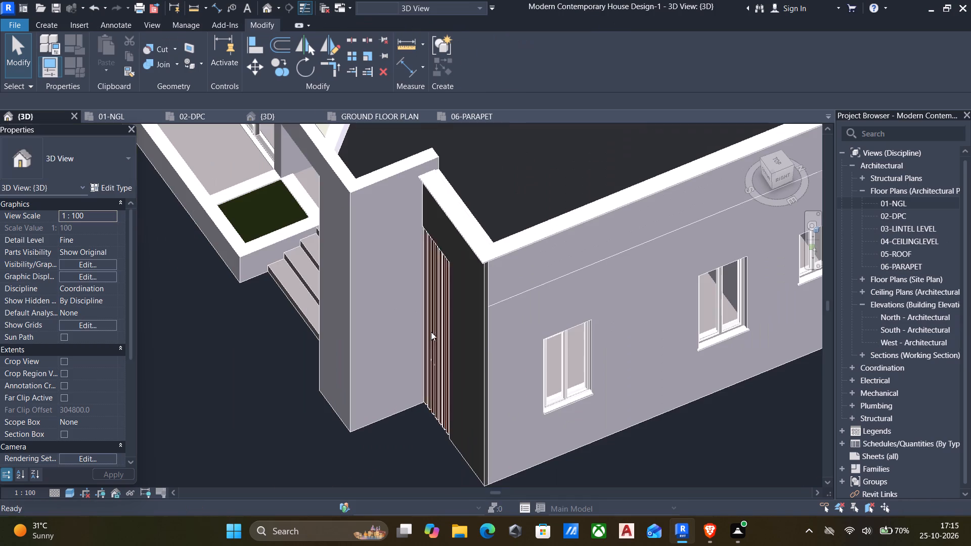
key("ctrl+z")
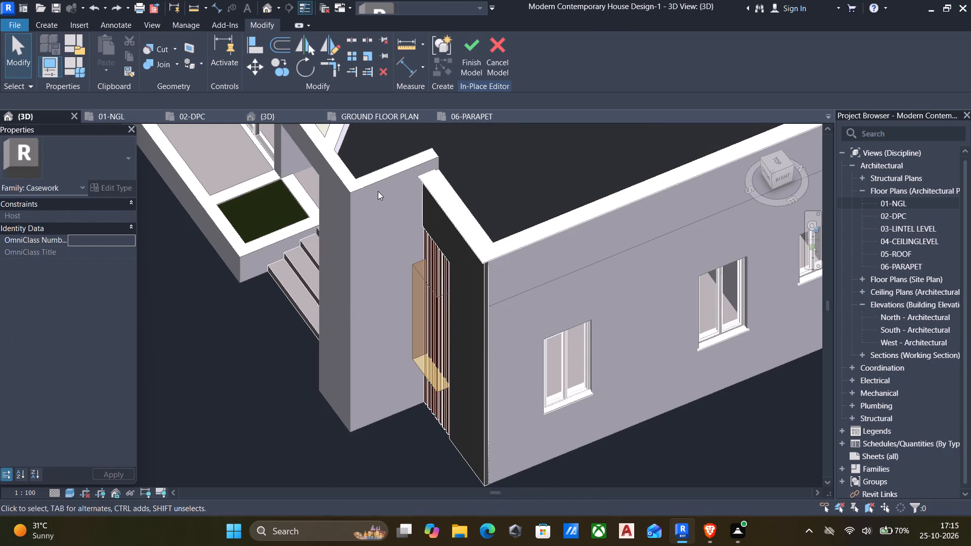
Delete the stretched void extrusion over the wood panel.
middle_click_drag(346, 18, 386, 0, "shift")
scroll(381, 5, "down", 2, "shift")
middle_click_drag(442, 240, 442, 241, "shift")
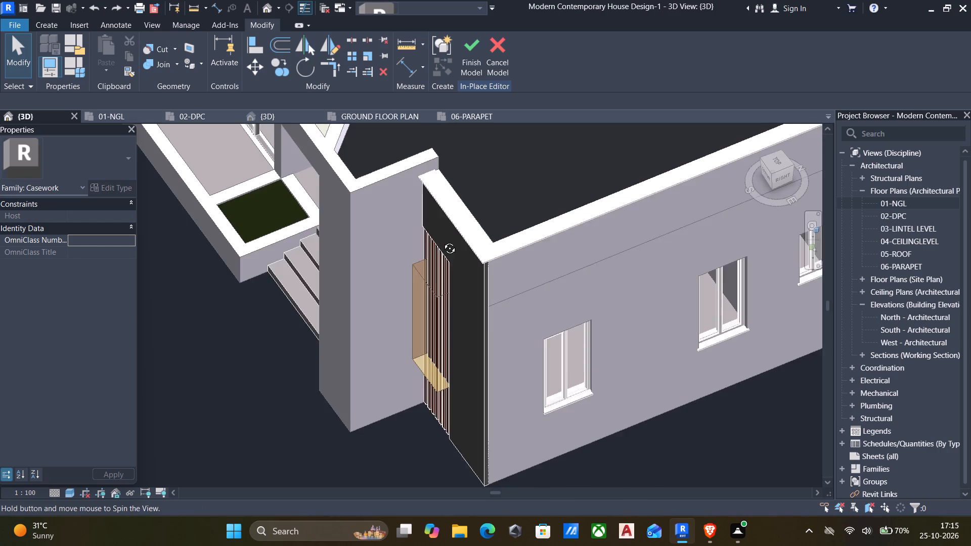
middle_click_drag(442, 241, 496, 189, "shift")
scroll(429, 304, "up", 4)
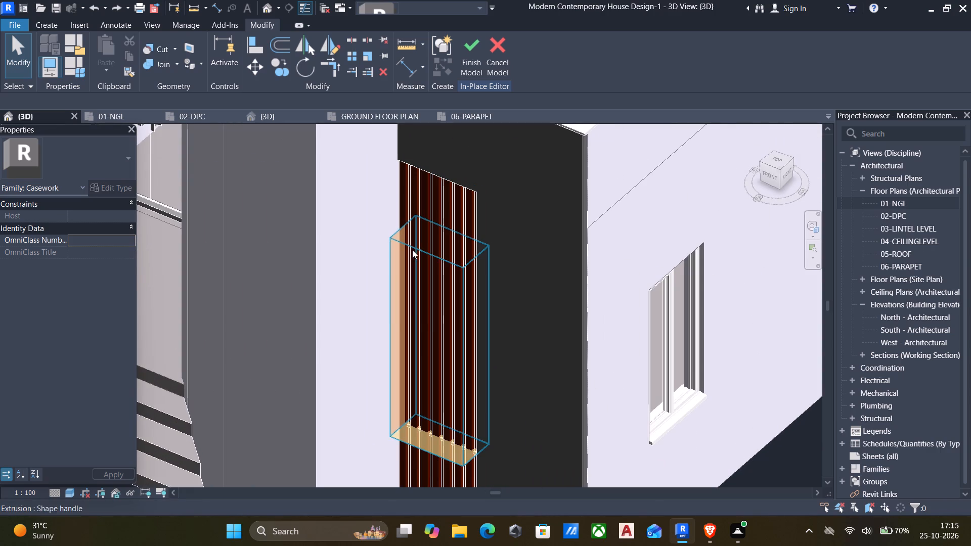
left_click(413, 247)
key("Delete")
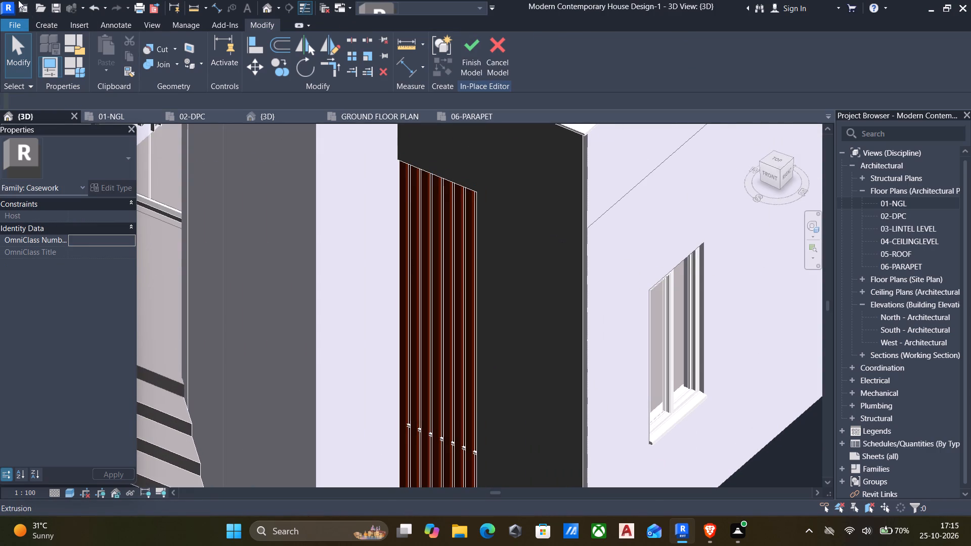
Create a 75 mm deep rectangular void extrusion about 895 by 2203 mm across the wood panel, using the dark wall's front face as work plane.
left_click(48, 21)
left_click(241, 41)
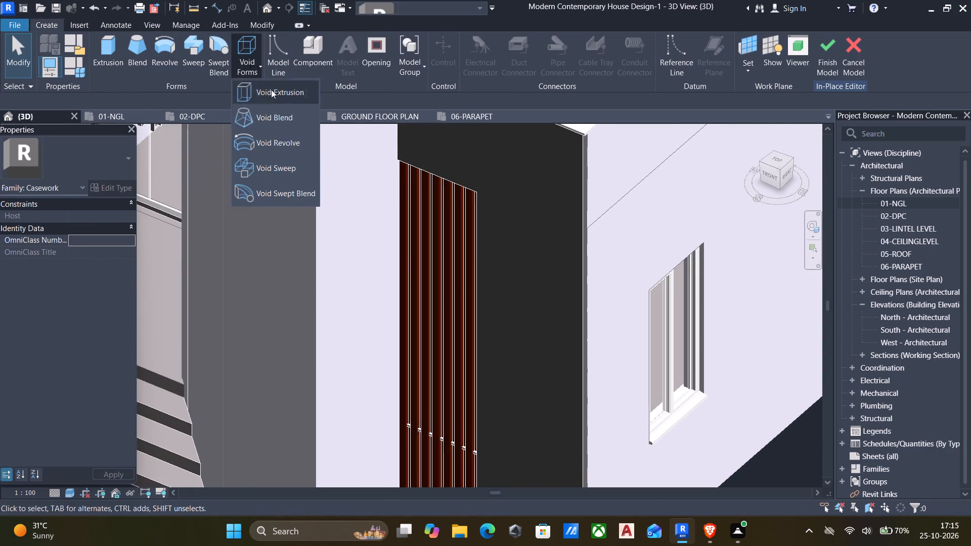
left_click(280, 95)
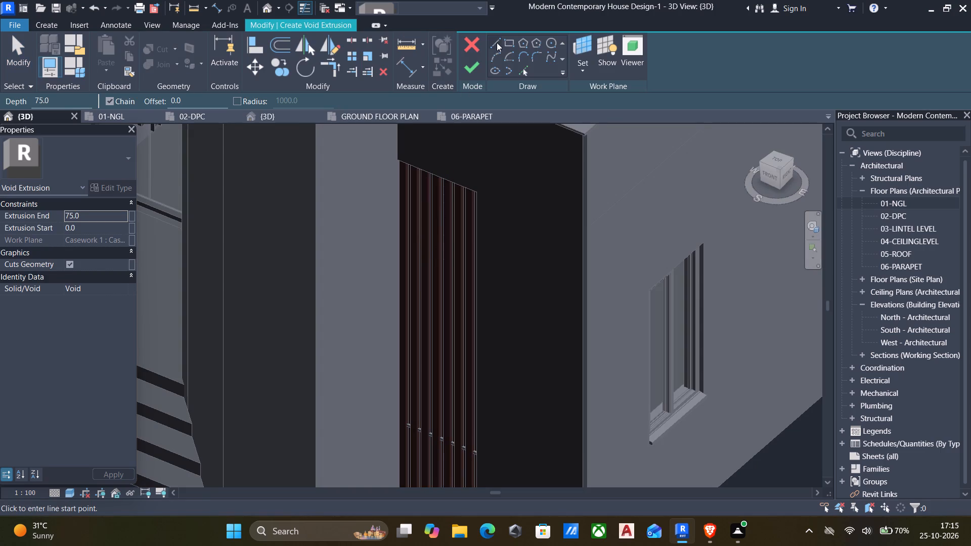
scroll(507, 53, "down", 4)
left_click(585, 73)
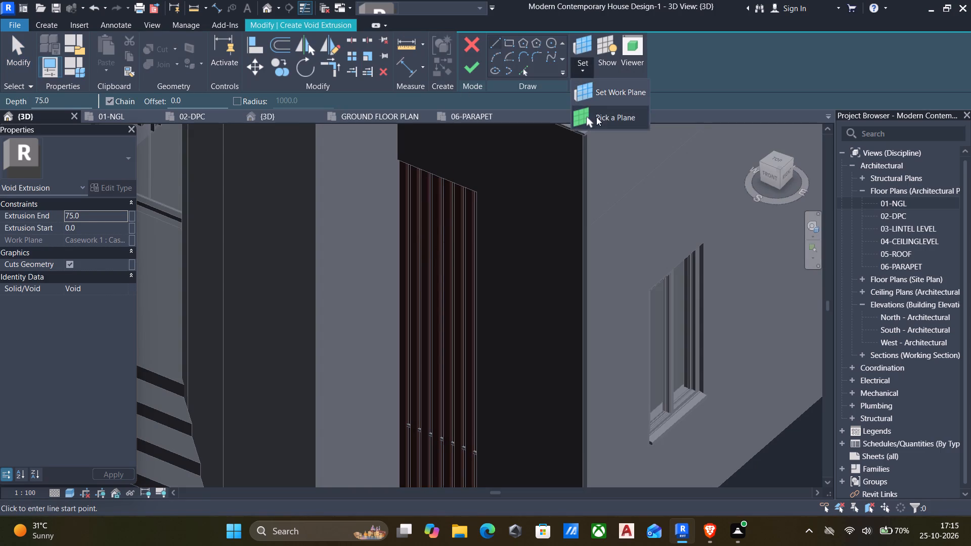
left_click(596, 117)
scroll(450, 226, "down", 2)
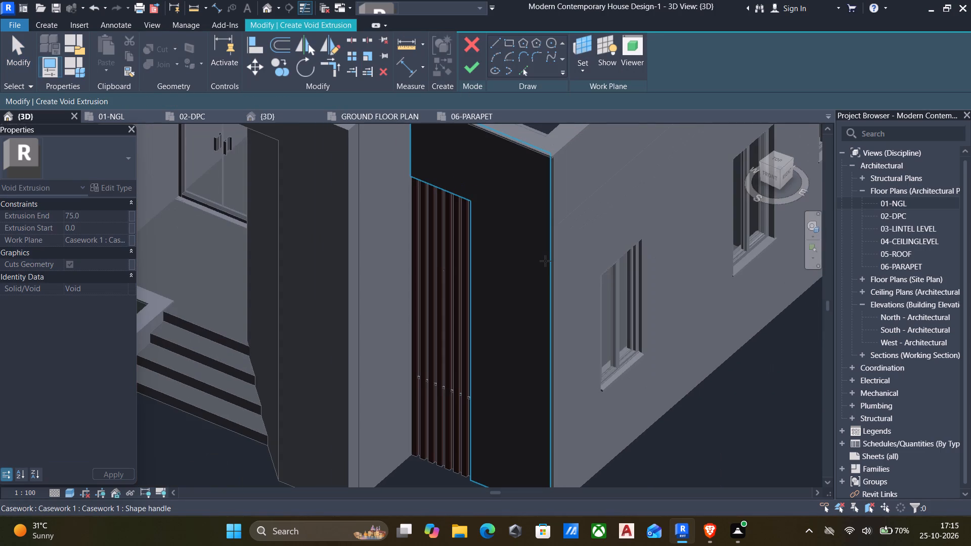
left_click(545, 261)
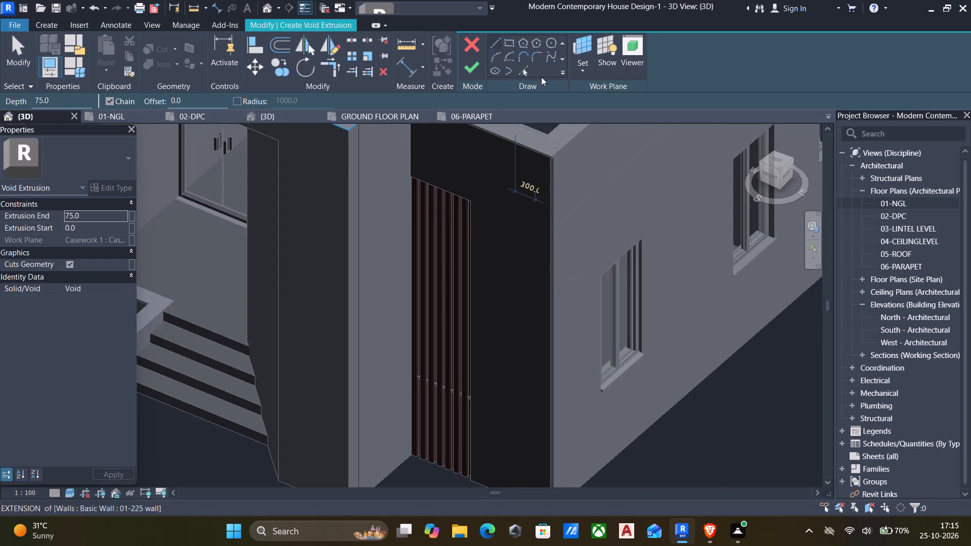
left_click(507, 42)
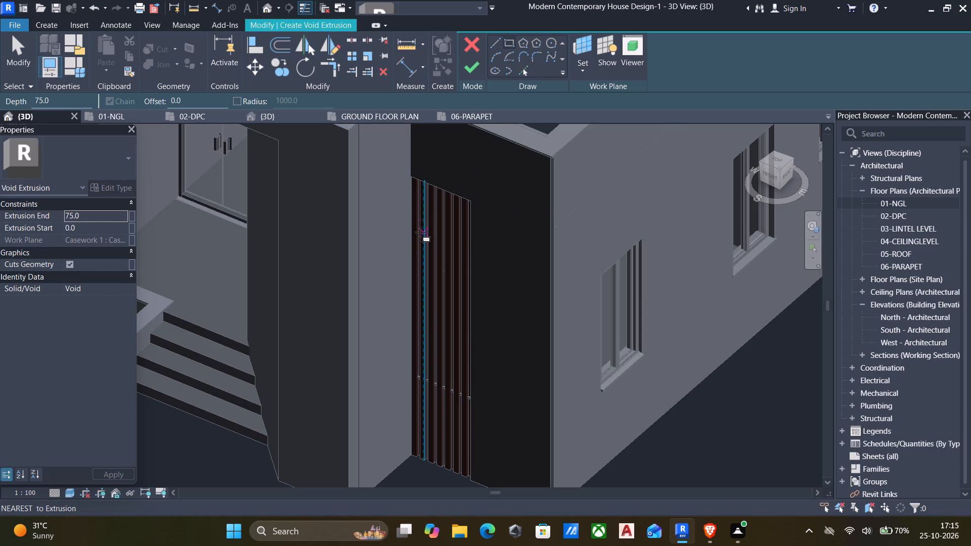
left_click(412, 236)
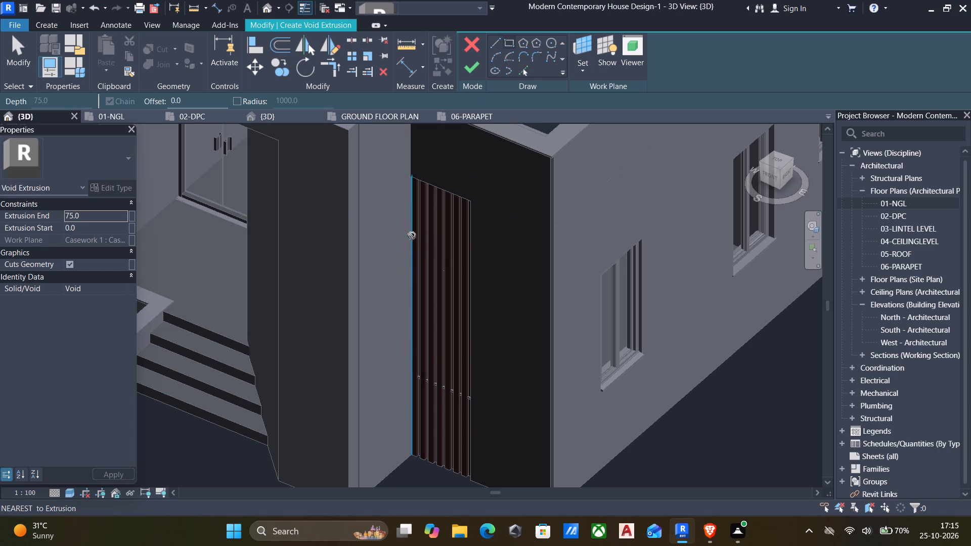
left_click(466, 397)
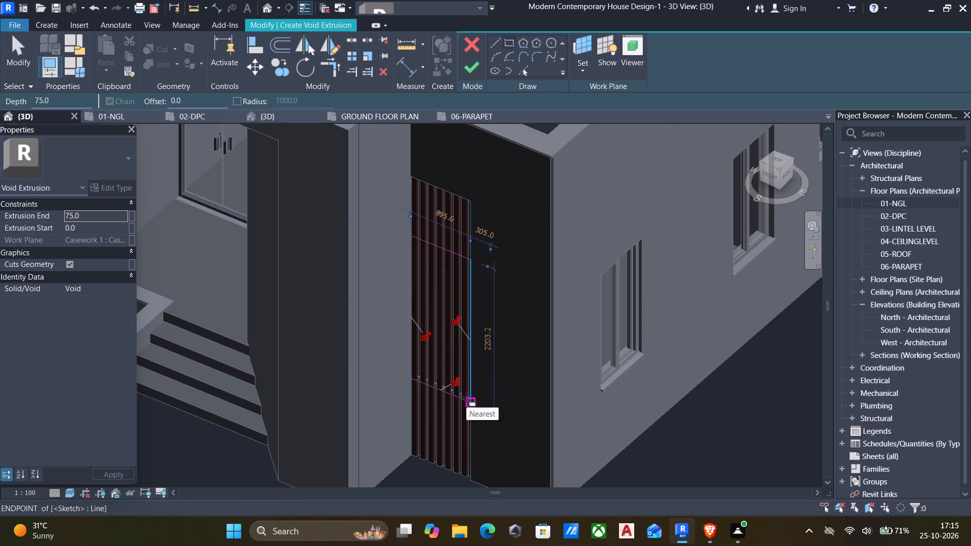
key("Escape")
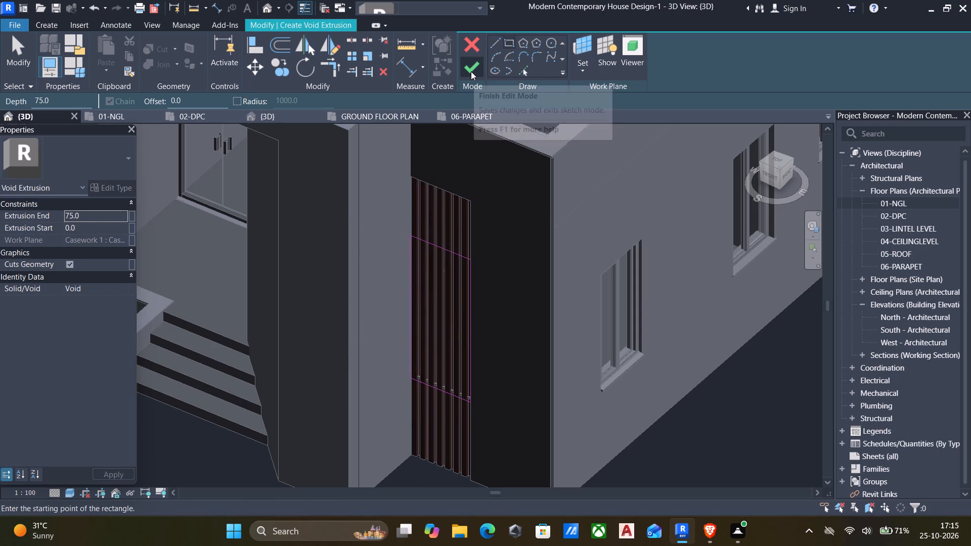
left_click(471, 71)
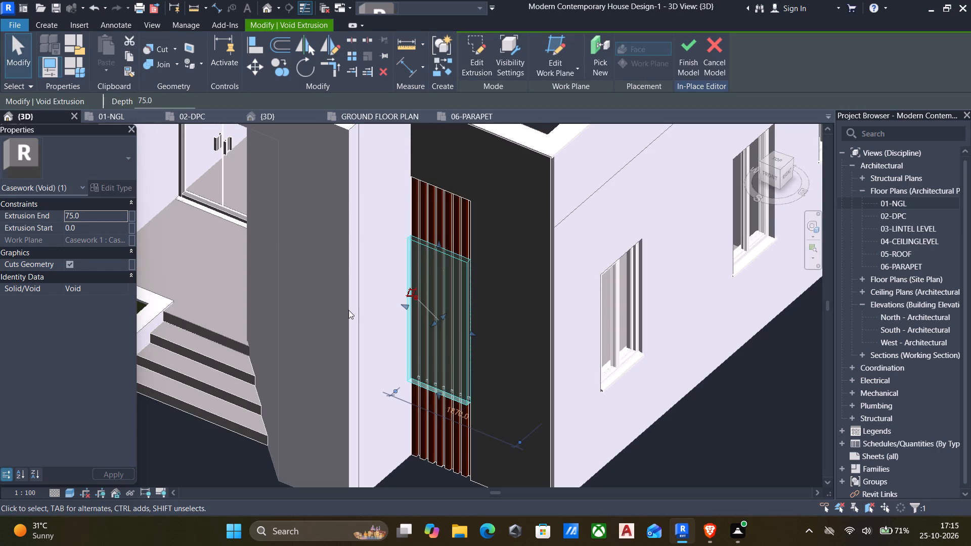
middle_click_drag(341, 314, 246, 403, "shift")
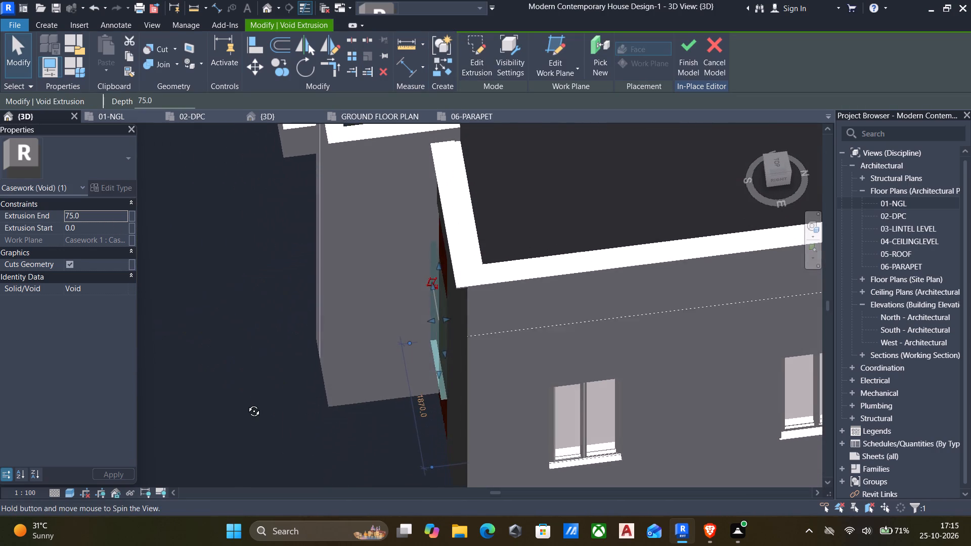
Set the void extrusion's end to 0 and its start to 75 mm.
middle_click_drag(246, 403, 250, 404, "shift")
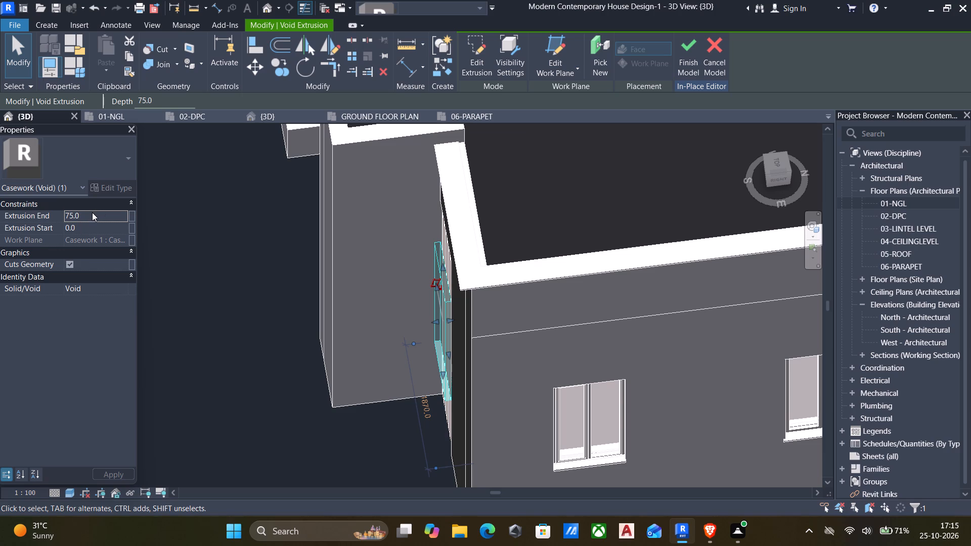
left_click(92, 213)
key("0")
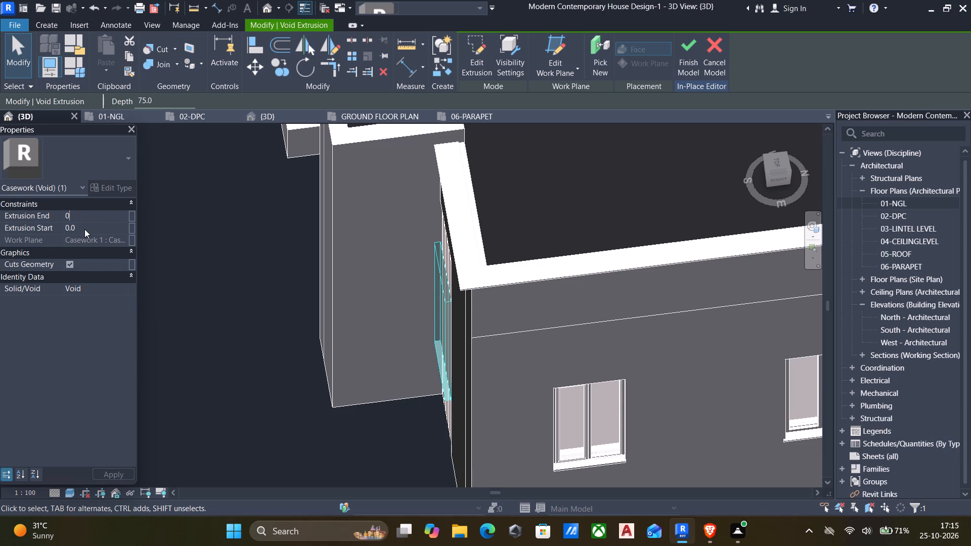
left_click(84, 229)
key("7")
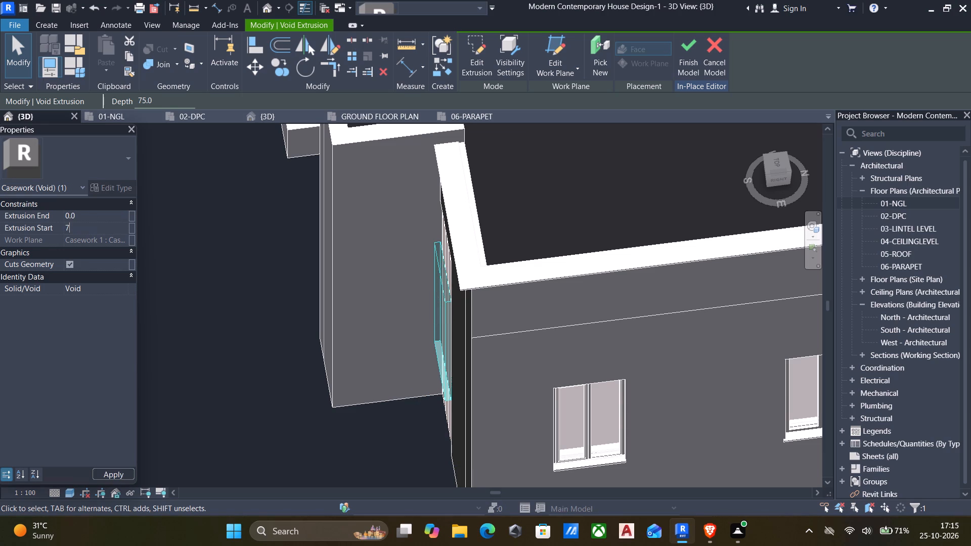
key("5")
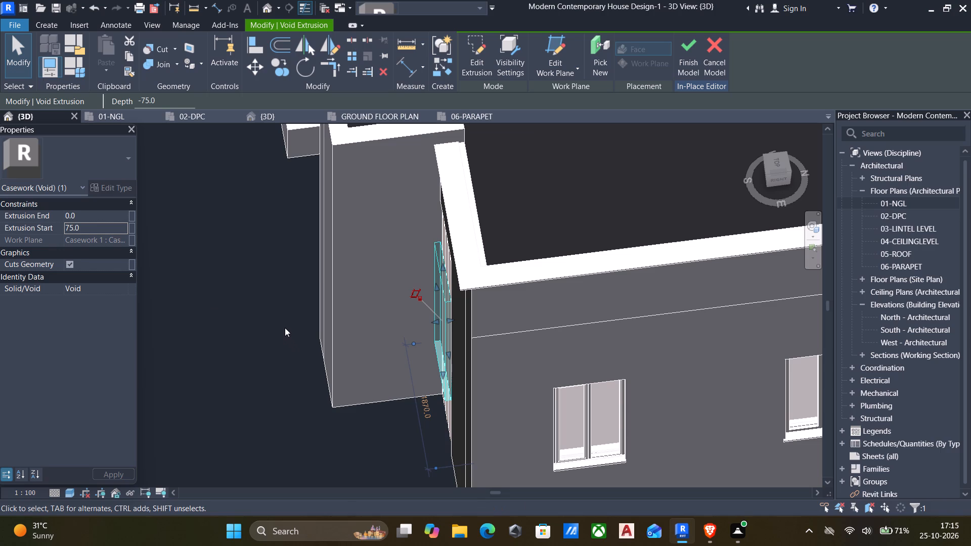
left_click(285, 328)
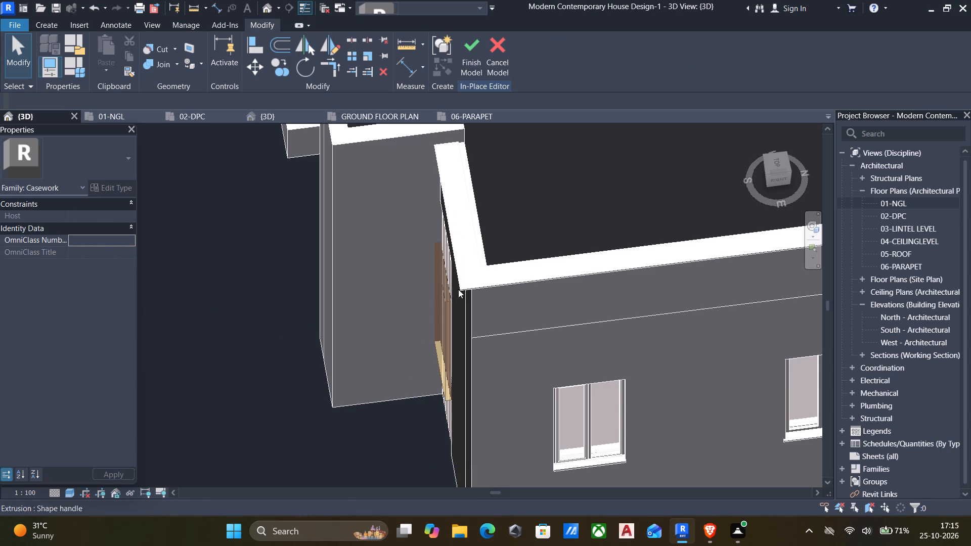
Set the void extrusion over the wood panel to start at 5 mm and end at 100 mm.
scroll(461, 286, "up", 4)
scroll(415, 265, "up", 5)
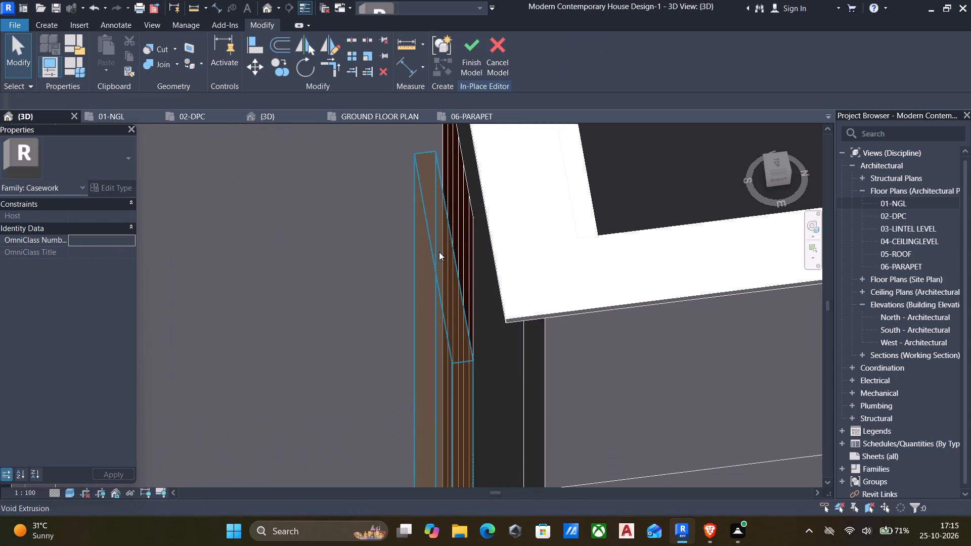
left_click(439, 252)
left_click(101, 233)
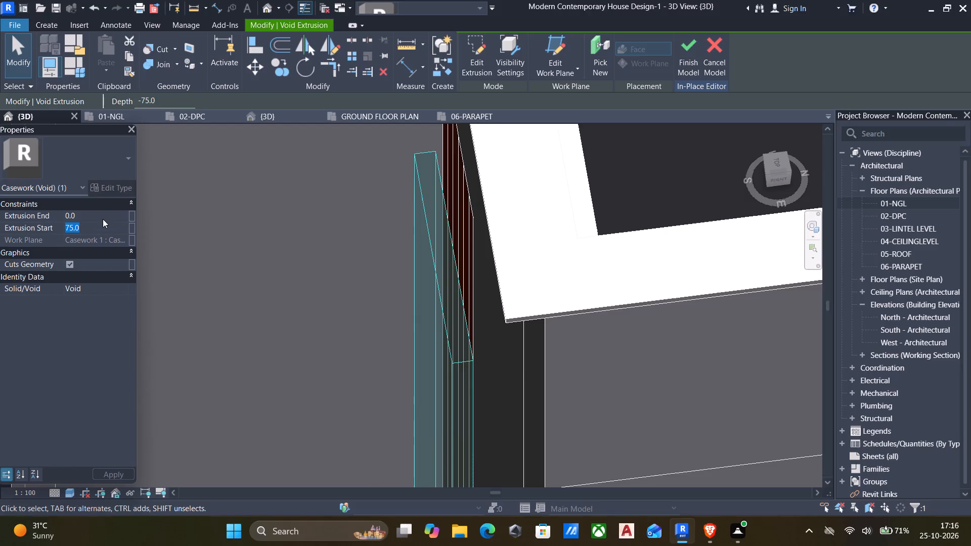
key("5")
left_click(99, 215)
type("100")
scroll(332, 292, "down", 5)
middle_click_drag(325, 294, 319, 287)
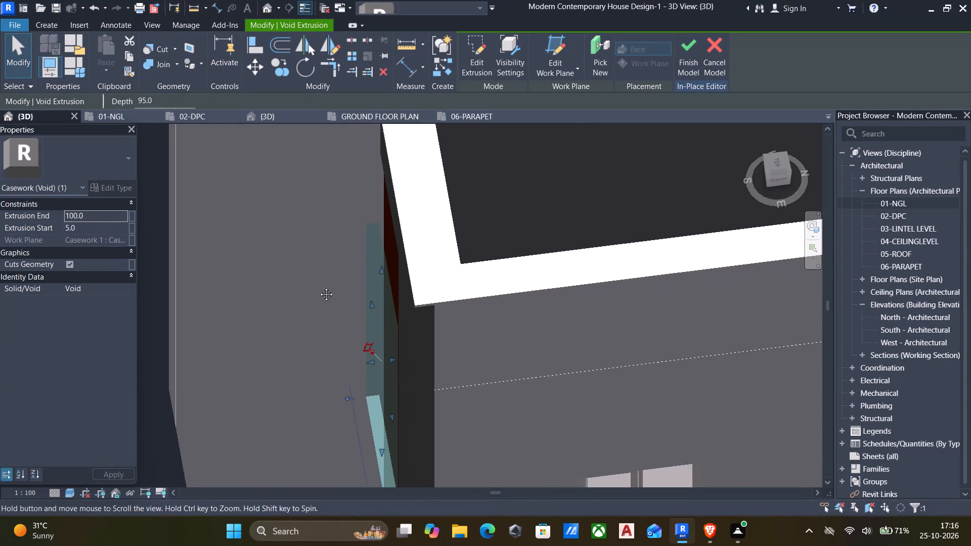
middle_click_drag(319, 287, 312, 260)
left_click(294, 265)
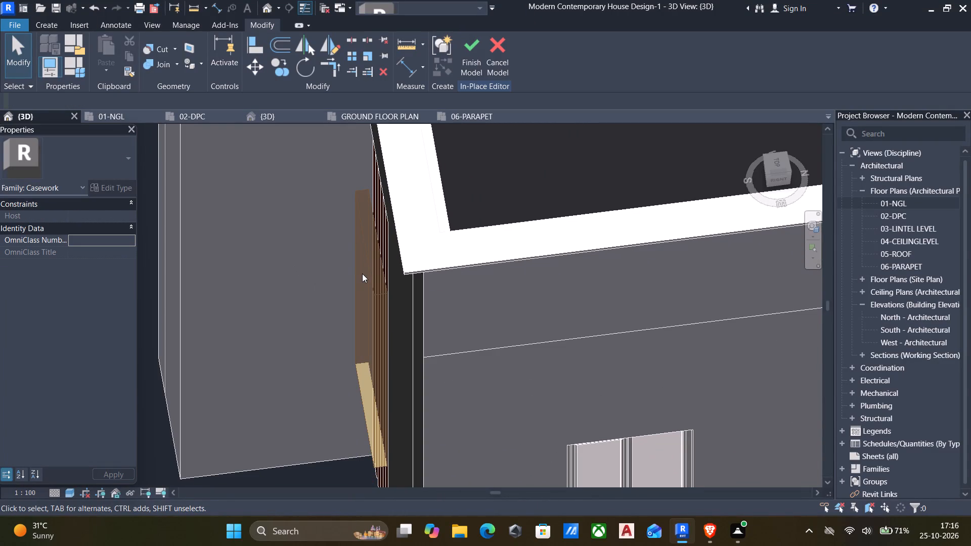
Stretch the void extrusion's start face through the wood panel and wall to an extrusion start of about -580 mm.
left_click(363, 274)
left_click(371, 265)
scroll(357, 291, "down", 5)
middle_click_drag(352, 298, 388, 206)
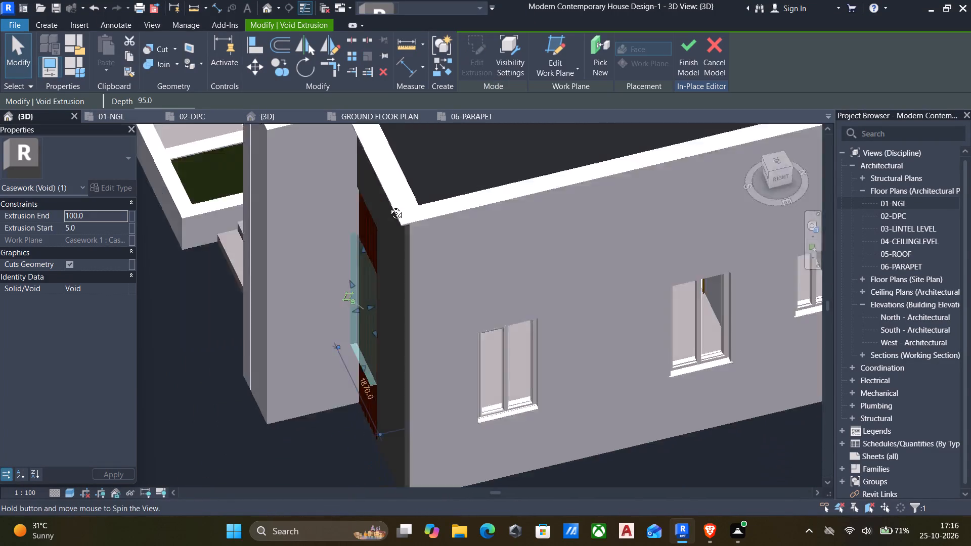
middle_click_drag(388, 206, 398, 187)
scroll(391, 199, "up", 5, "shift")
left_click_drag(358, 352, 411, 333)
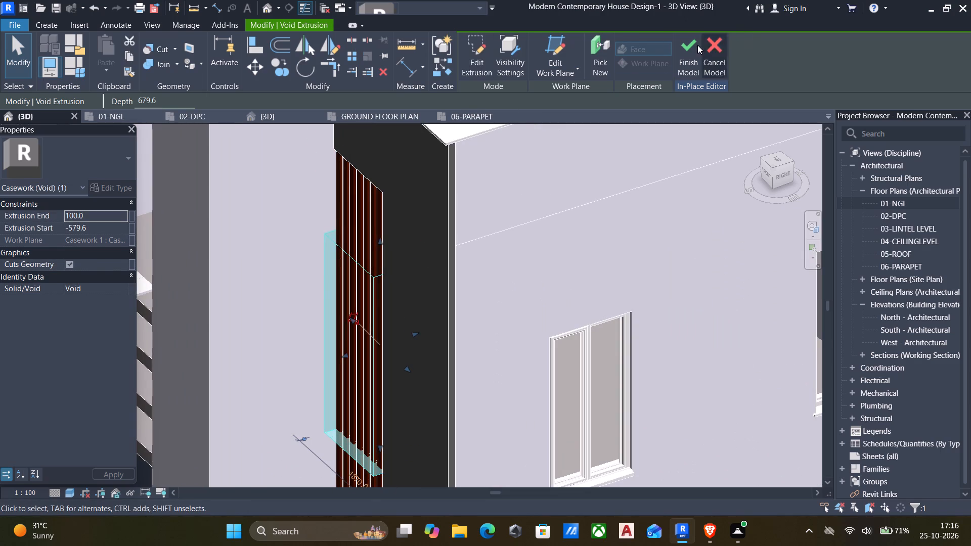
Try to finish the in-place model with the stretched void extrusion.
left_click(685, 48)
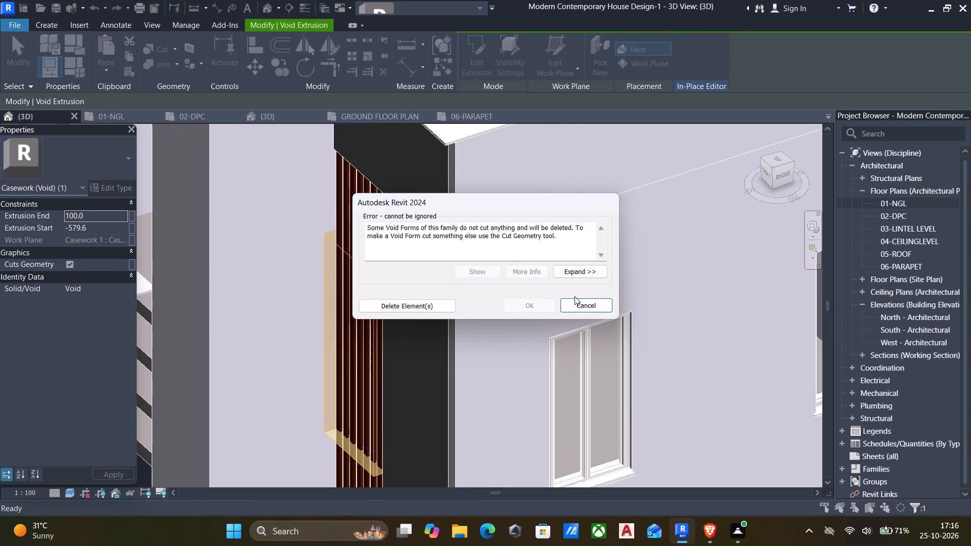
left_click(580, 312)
Quit the in-place casework model and discard its changes.
scroll(373, 247, "down", 5)
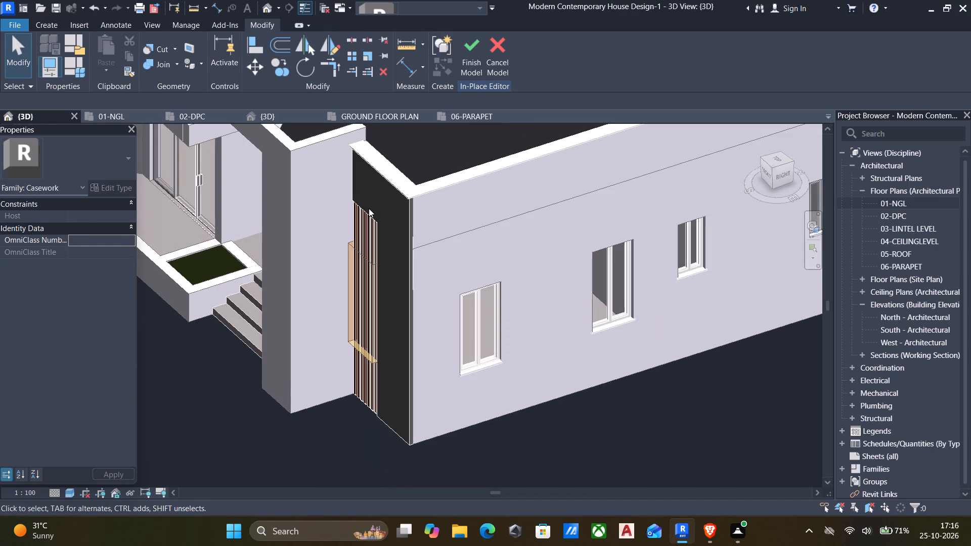
left_click(500, 59)
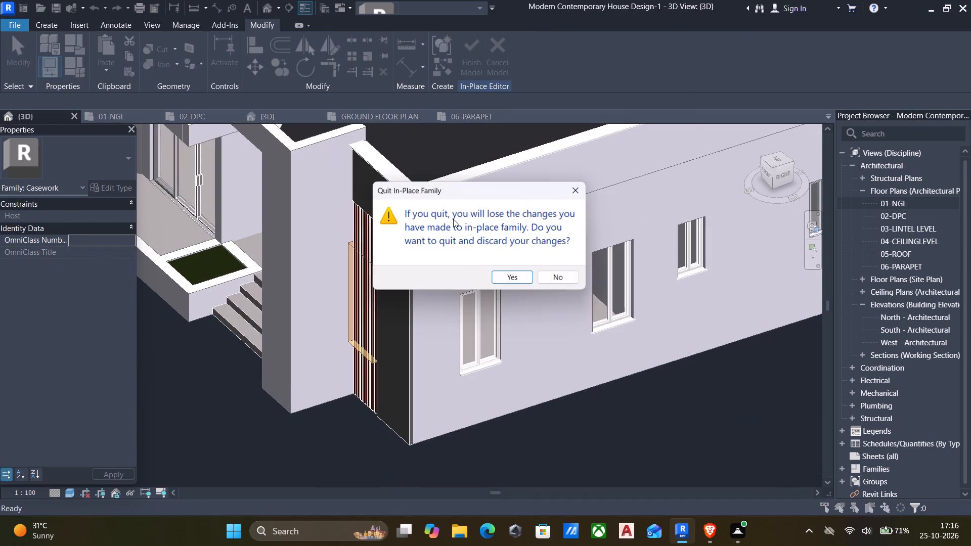
left_click(510, 280)
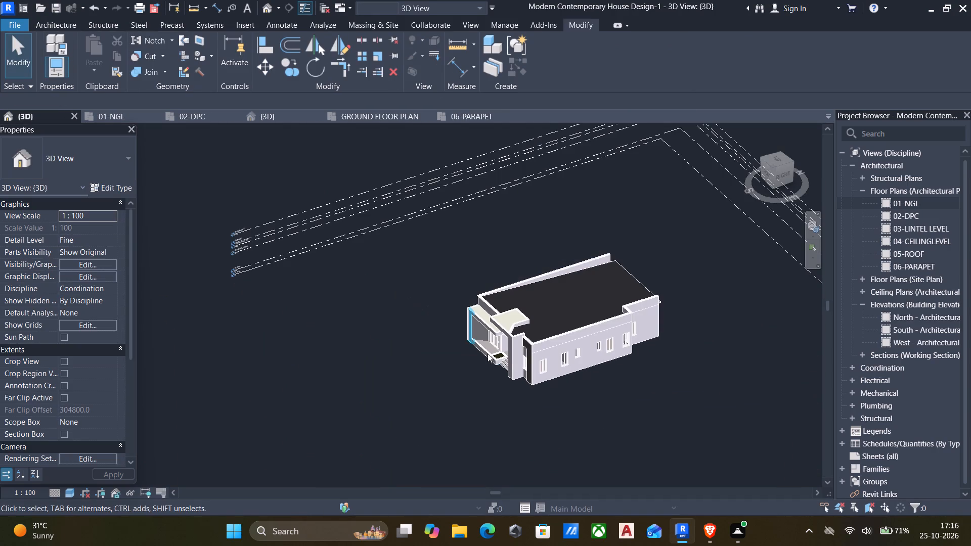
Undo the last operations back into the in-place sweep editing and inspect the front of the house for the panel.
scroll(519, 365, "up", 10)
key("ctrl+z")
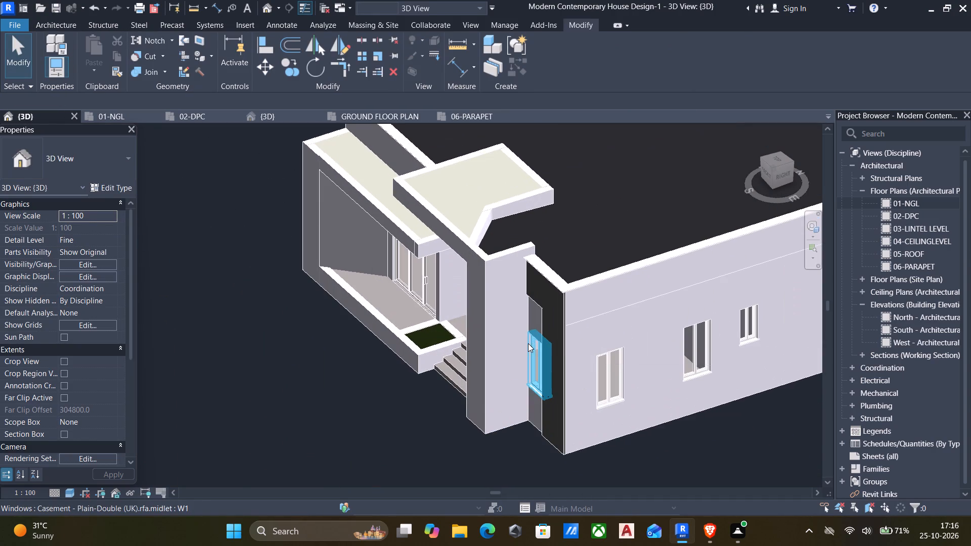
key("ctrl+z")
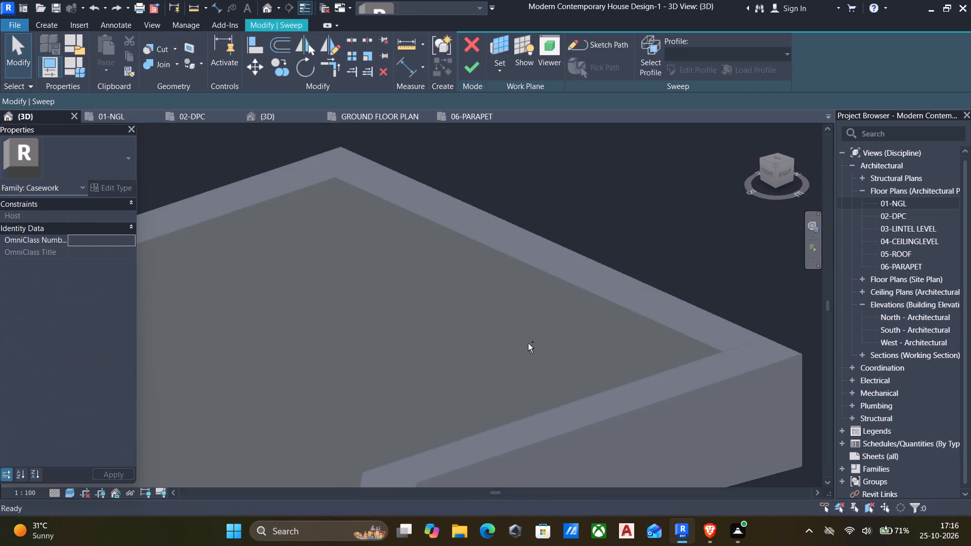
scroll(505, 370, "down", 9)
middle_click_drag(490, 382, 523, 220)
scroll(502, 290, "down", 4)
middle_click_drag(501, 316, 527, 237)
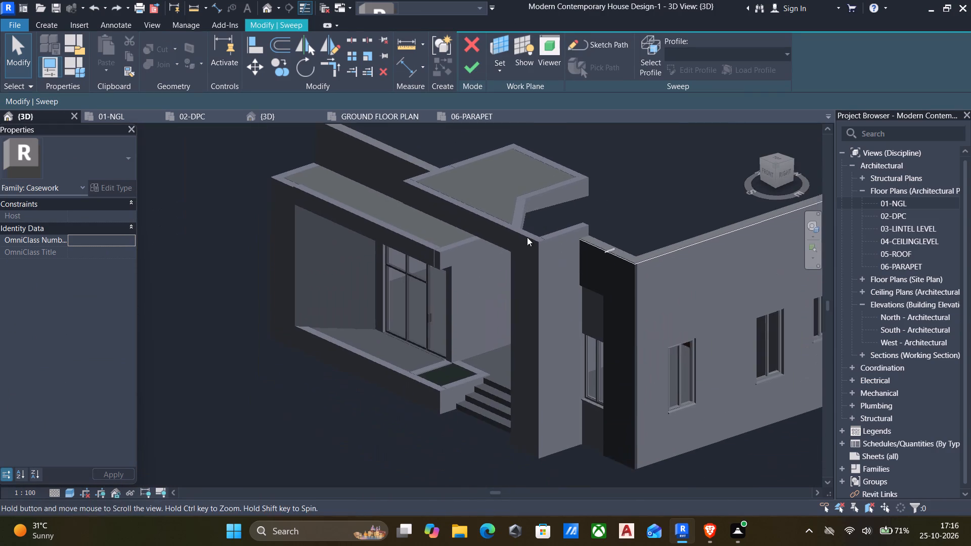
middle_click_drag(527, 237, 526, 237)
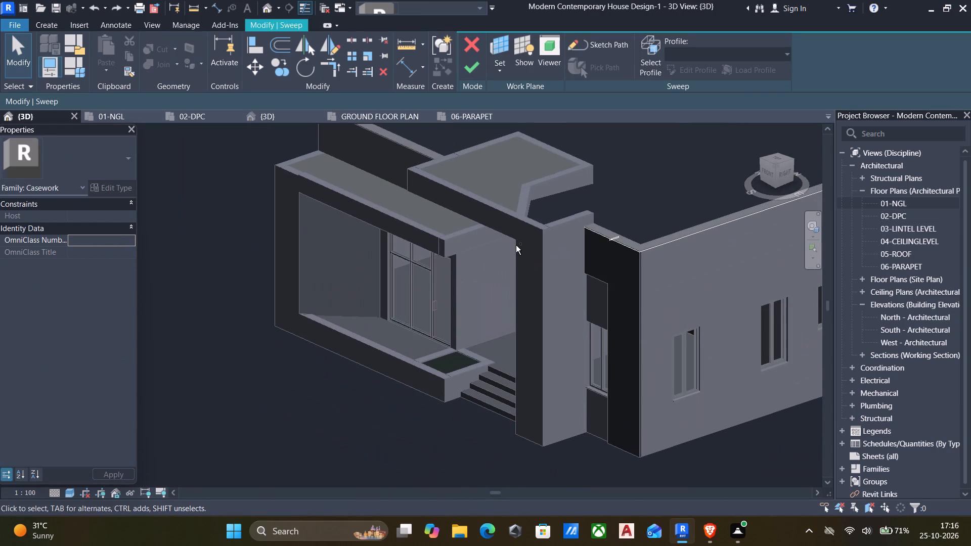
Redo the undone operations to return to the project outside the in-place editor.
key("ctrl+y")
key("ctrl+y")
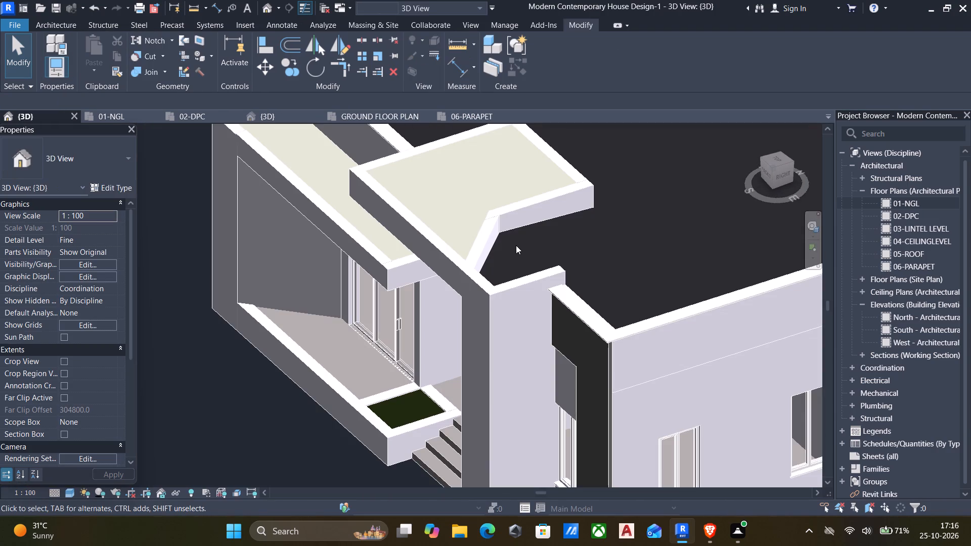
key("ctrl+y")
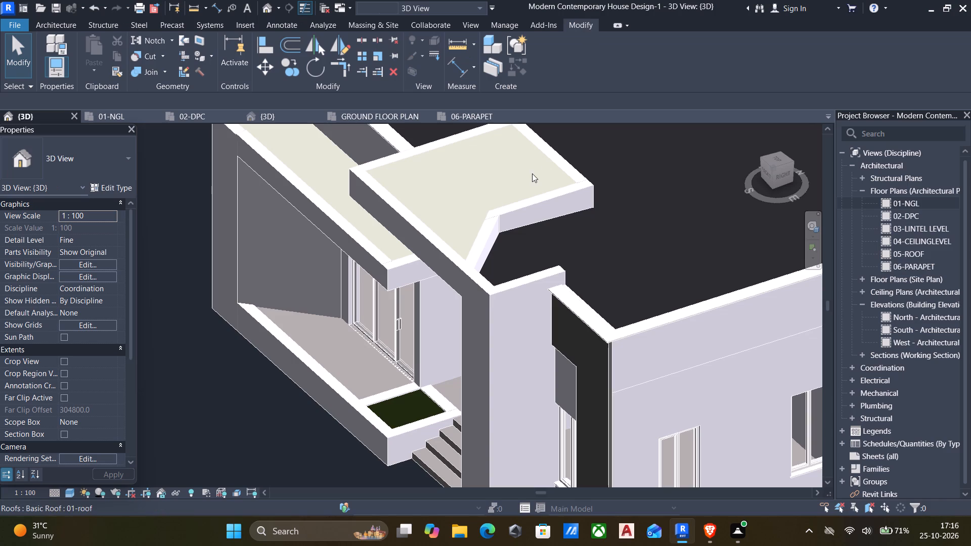
Examine the front wall recess and the house's overall exterior after discarding the wood panel model.
scroll(564, 211, "down", 5)
middle_click_drag(554, 222, 408, 258)
scroll(408, 260, "up", 5)
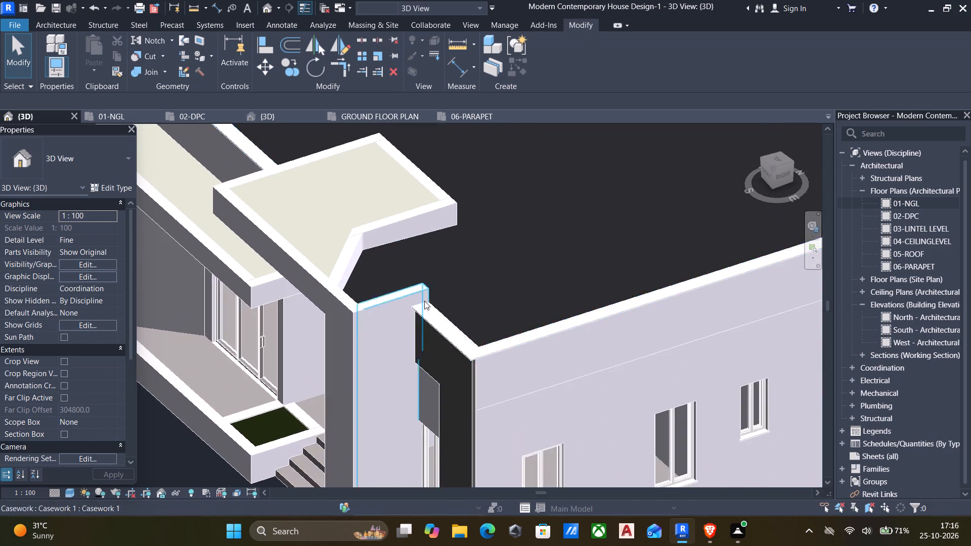
scroll(424, 301, "down", 6)
scroll(443, 312, "up", 1)
middle_click_drag(443, 312, 328, 382)
scroll(331, 383, "down", 6)
middle_click_drag(364, 372, 425, 347, "shift")
middle_click_drag(396, 387, 471, 334)
scroll(463, 343, "up", 2)
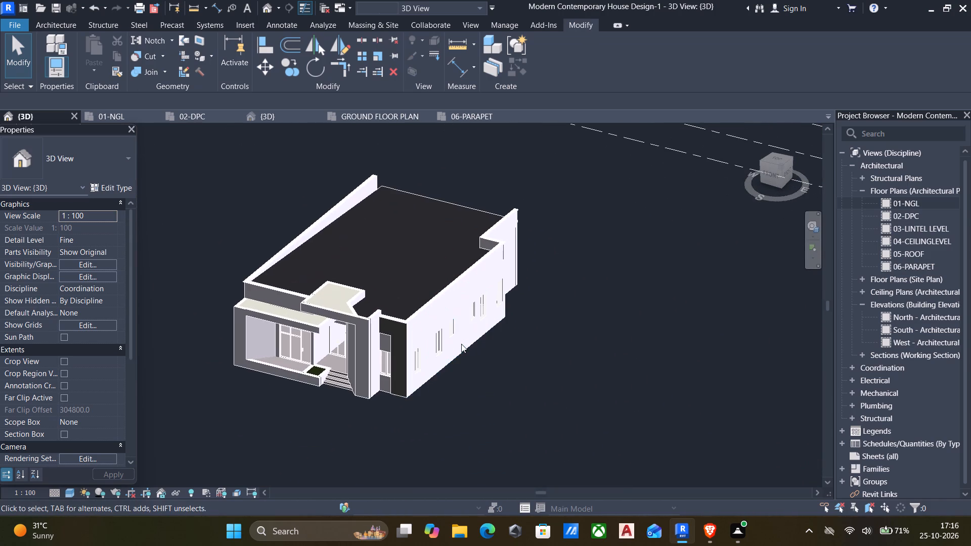
Save the project.
key("ctrl+s")
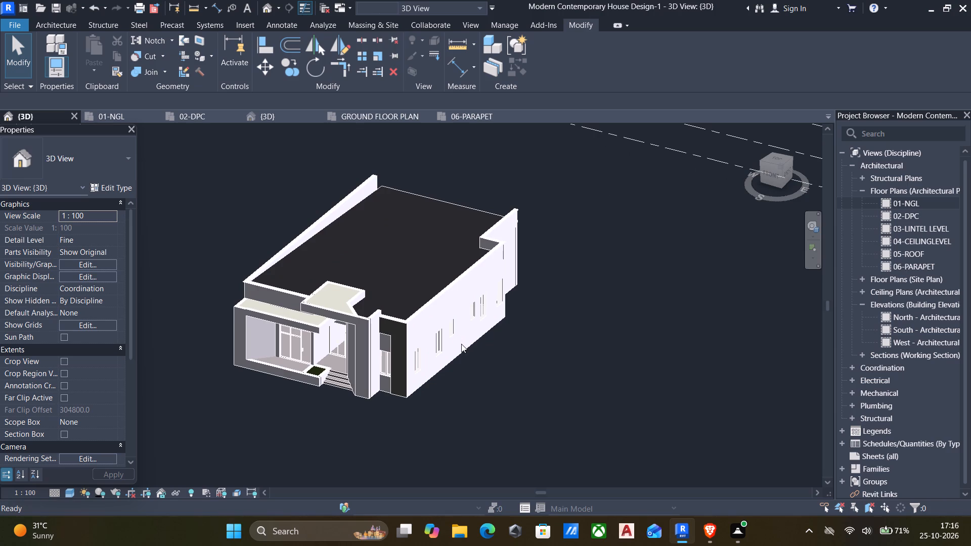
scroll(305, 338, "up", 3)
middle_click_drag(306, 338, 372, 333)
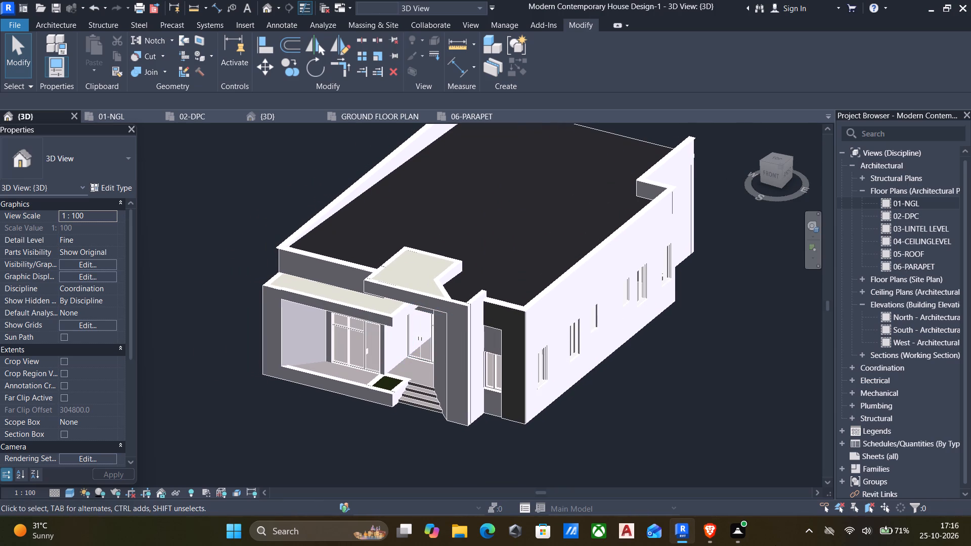